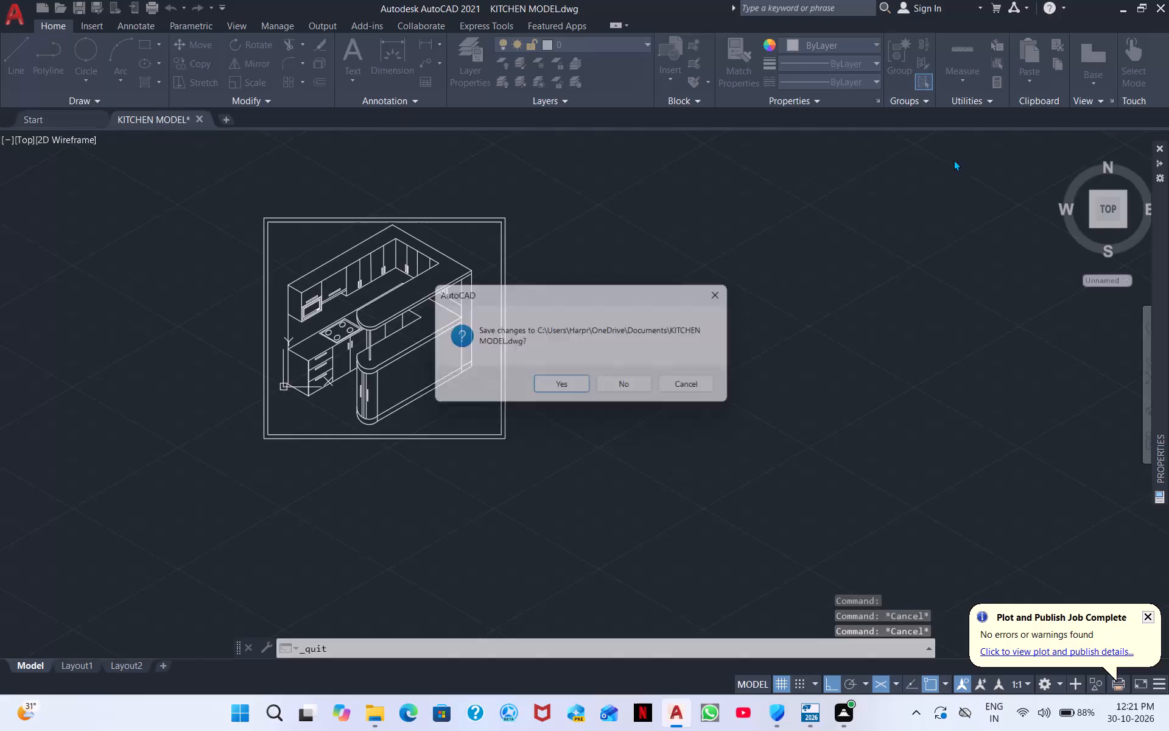
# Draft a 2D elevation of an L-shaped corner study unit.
# Save the changes to KITCHEN MODEL.dwg while quitting the application.
pyautogui.click(561, 385)
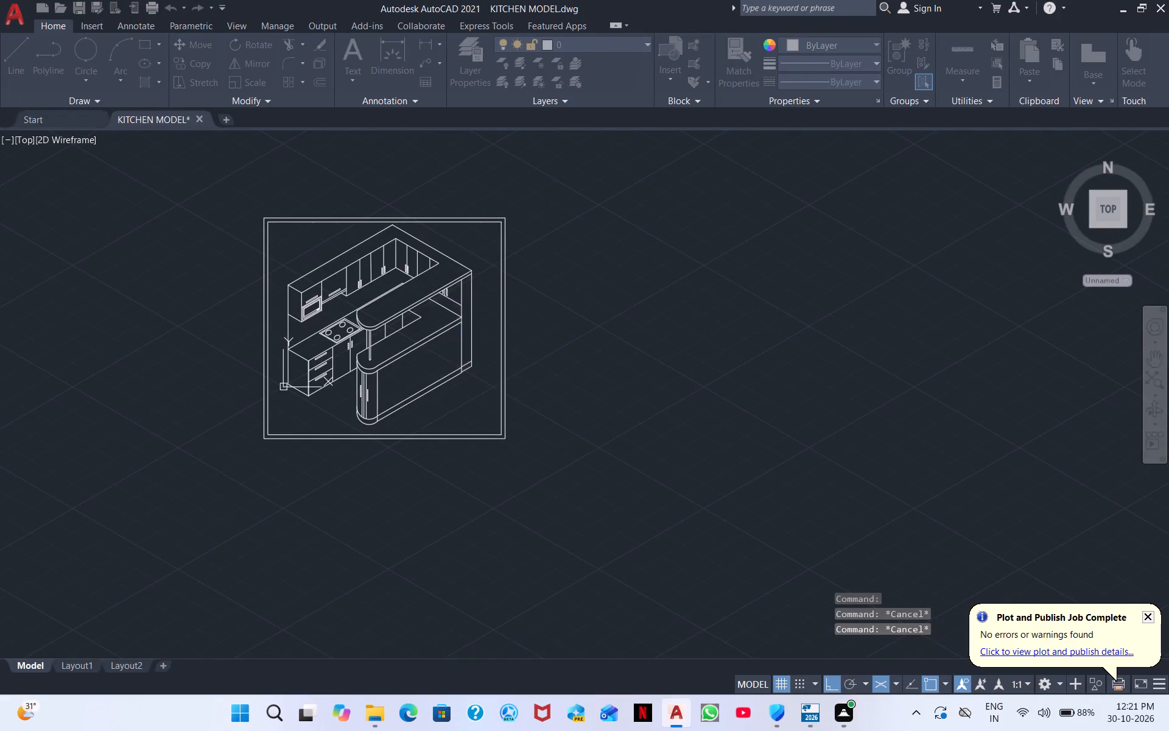
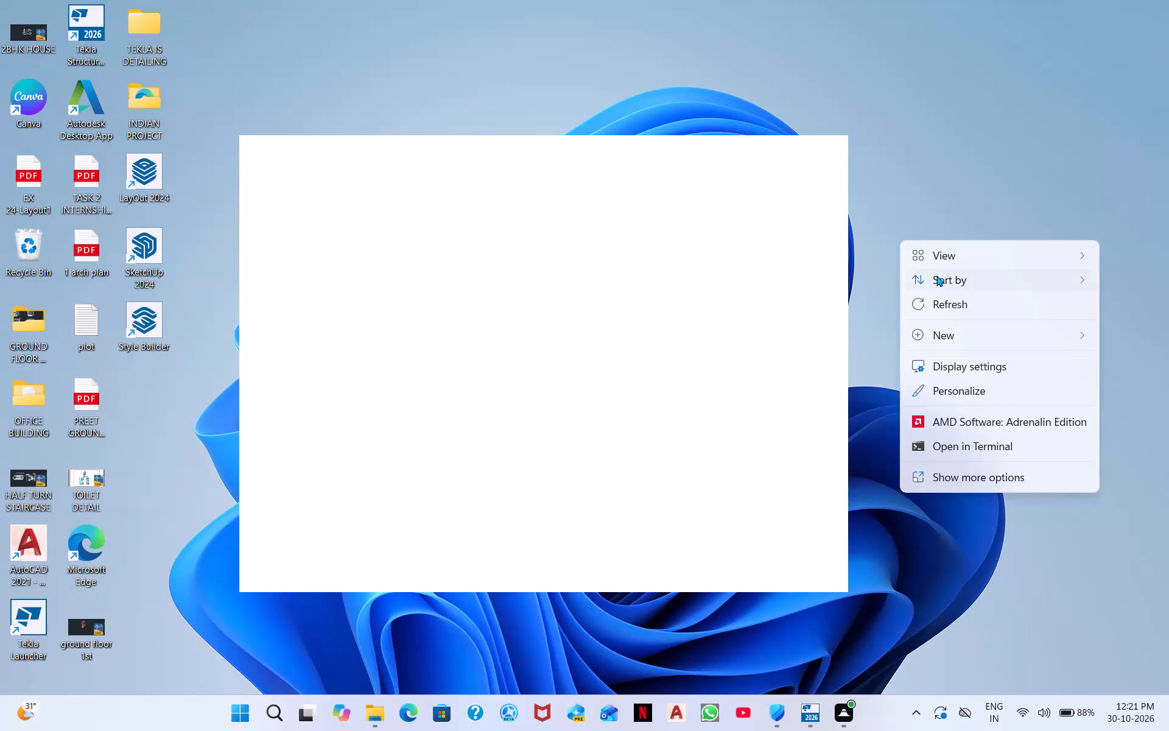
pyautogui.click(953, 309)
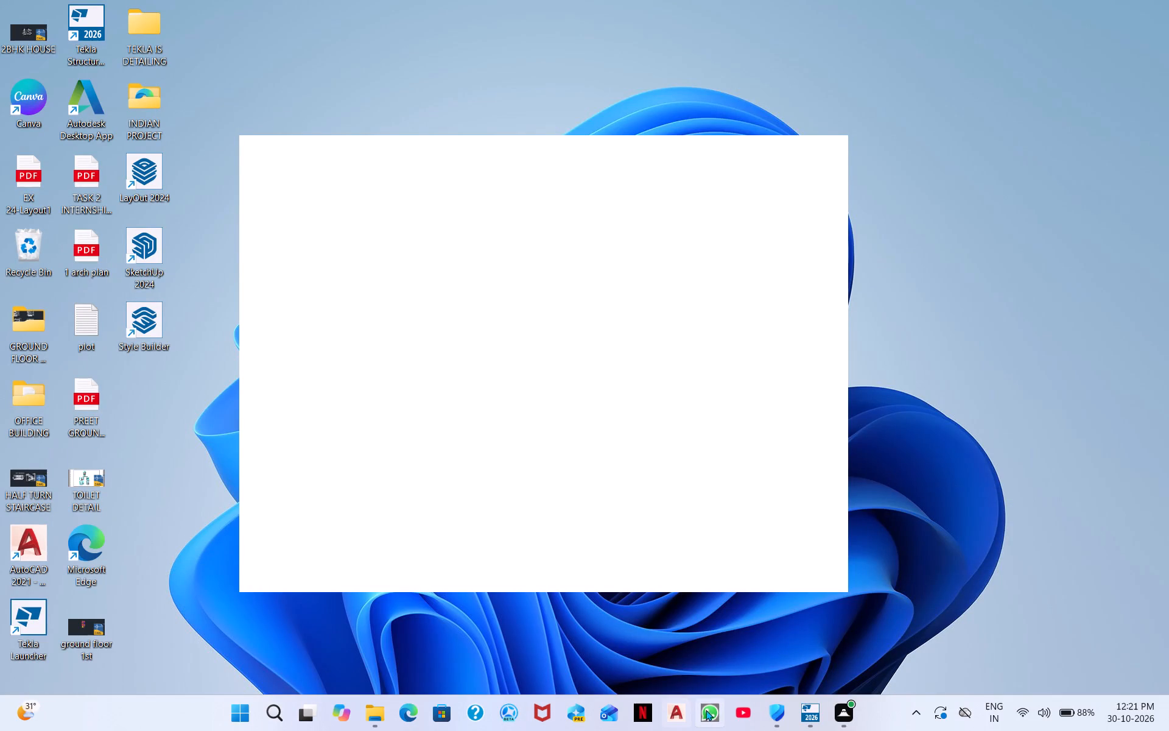
# Launch AutoCAD 2021 from the desktop and start a new blank drawing.
pyautogui.click(678, 719)
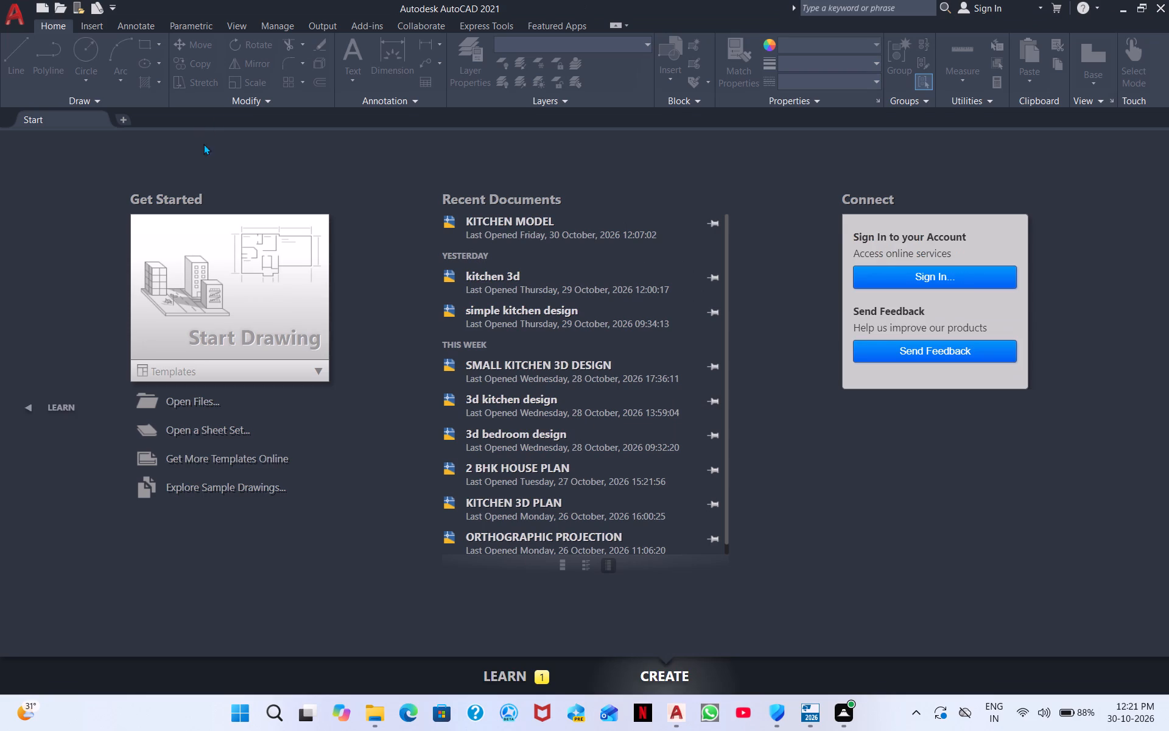
pyautogui.doubleClick(228, 283)
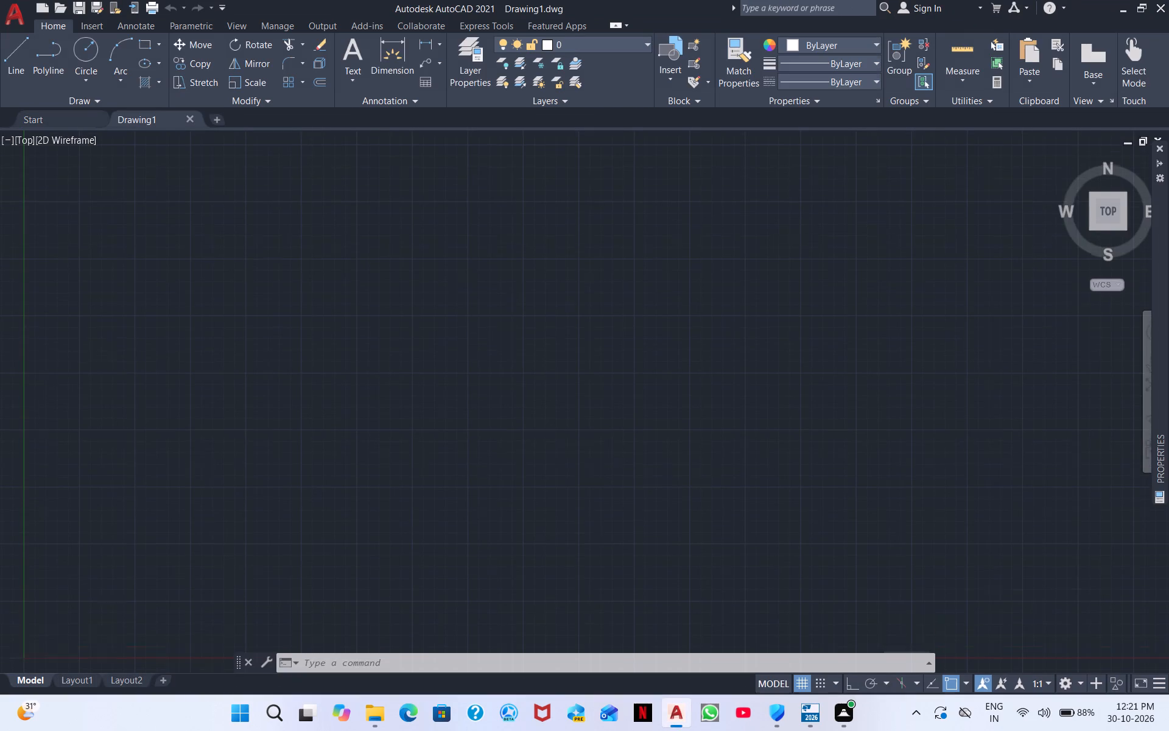
# Open the drawing Options and apply the Open and Save settings as they stand.
pyautogui.click(374, 662)
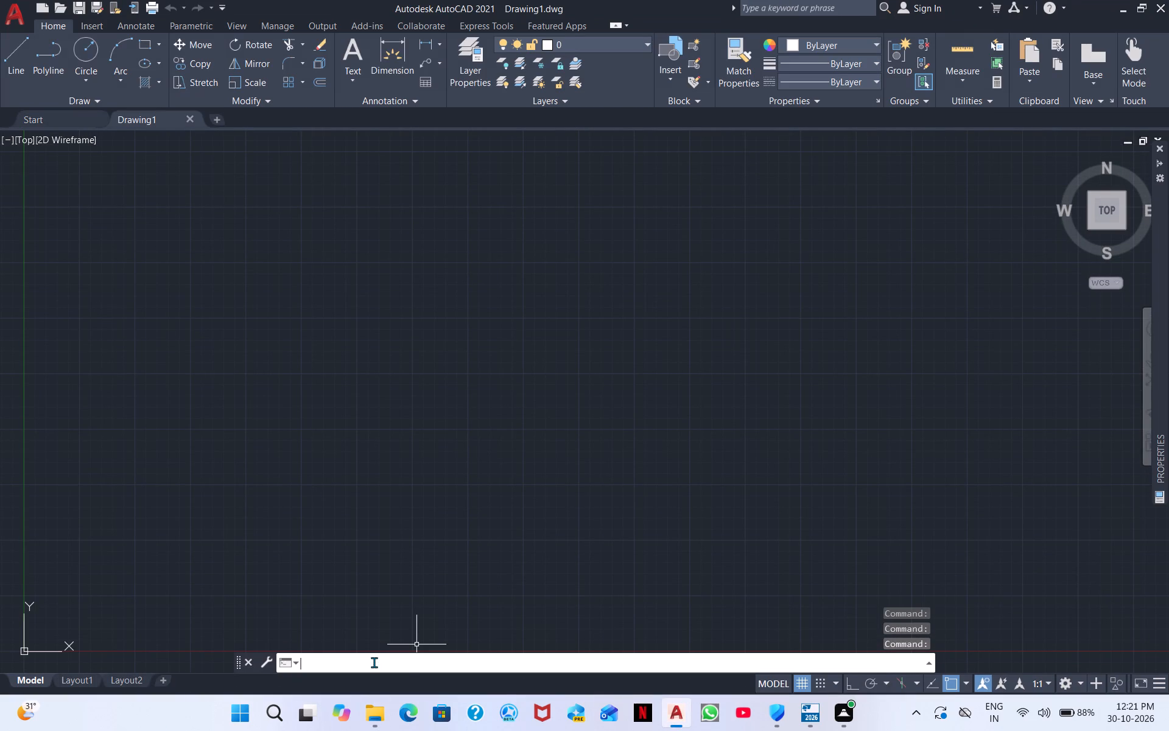
pyautogui.write('OP')
pyautogui.press('space')
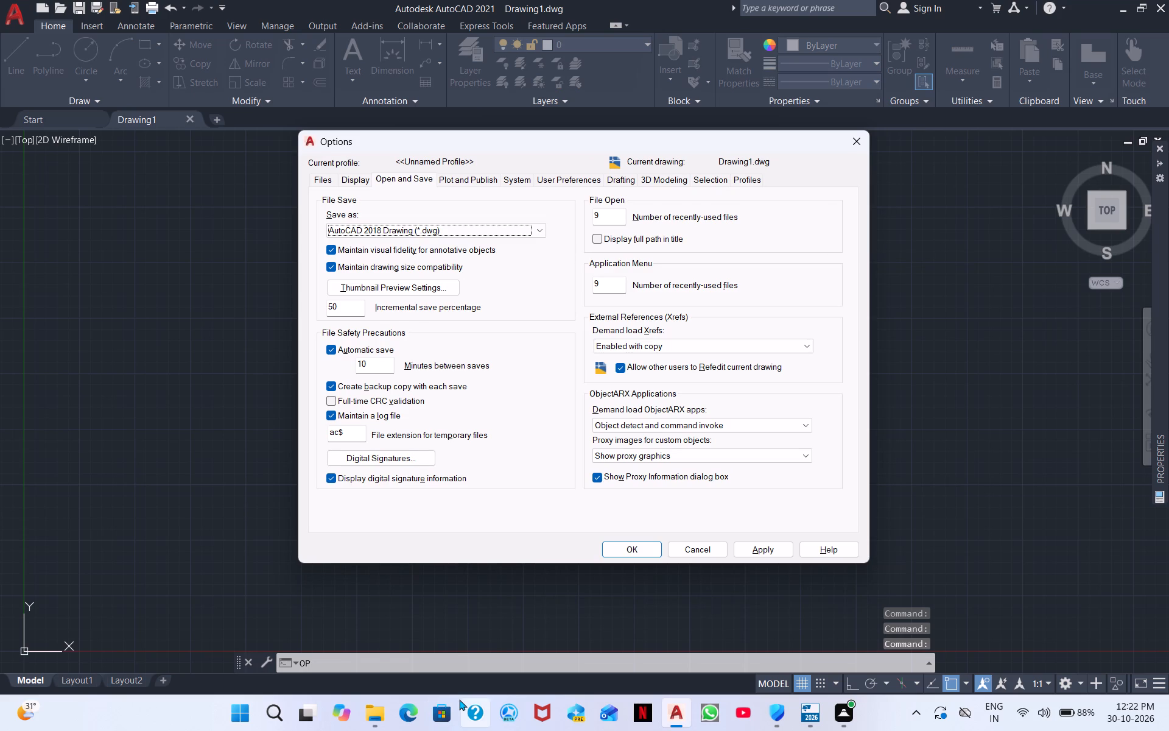
pyautogui.click(762, 546)
pyautogui.click(635, 548)
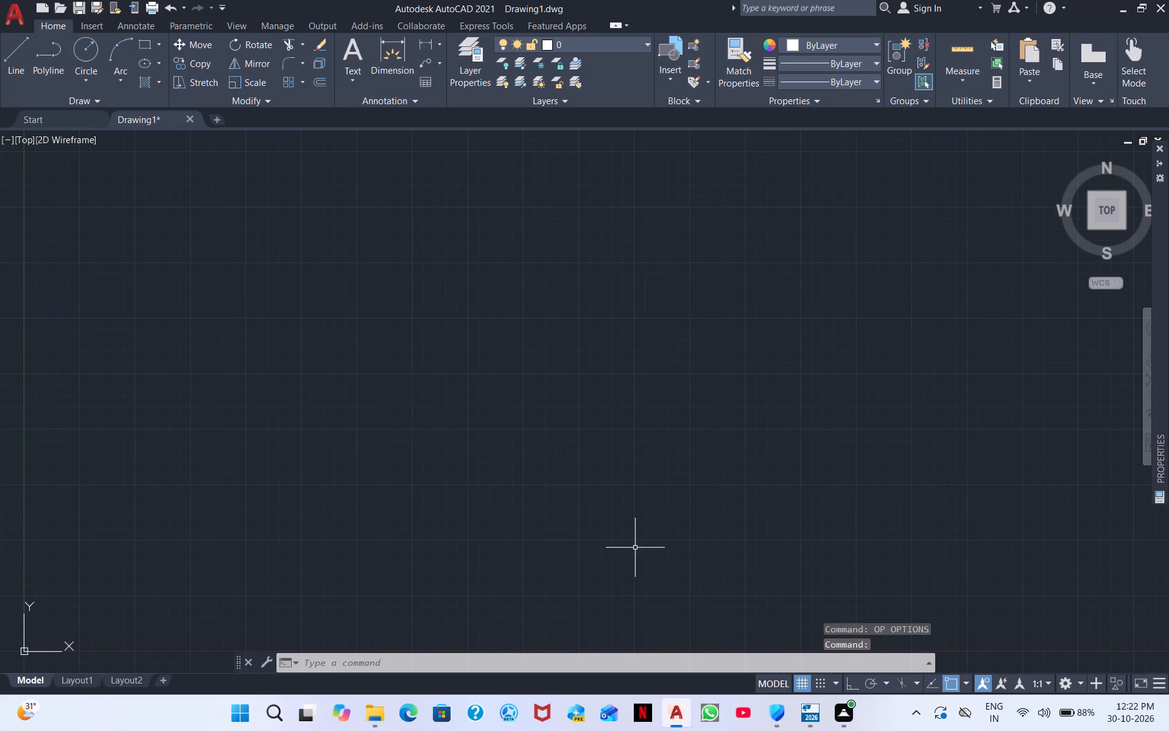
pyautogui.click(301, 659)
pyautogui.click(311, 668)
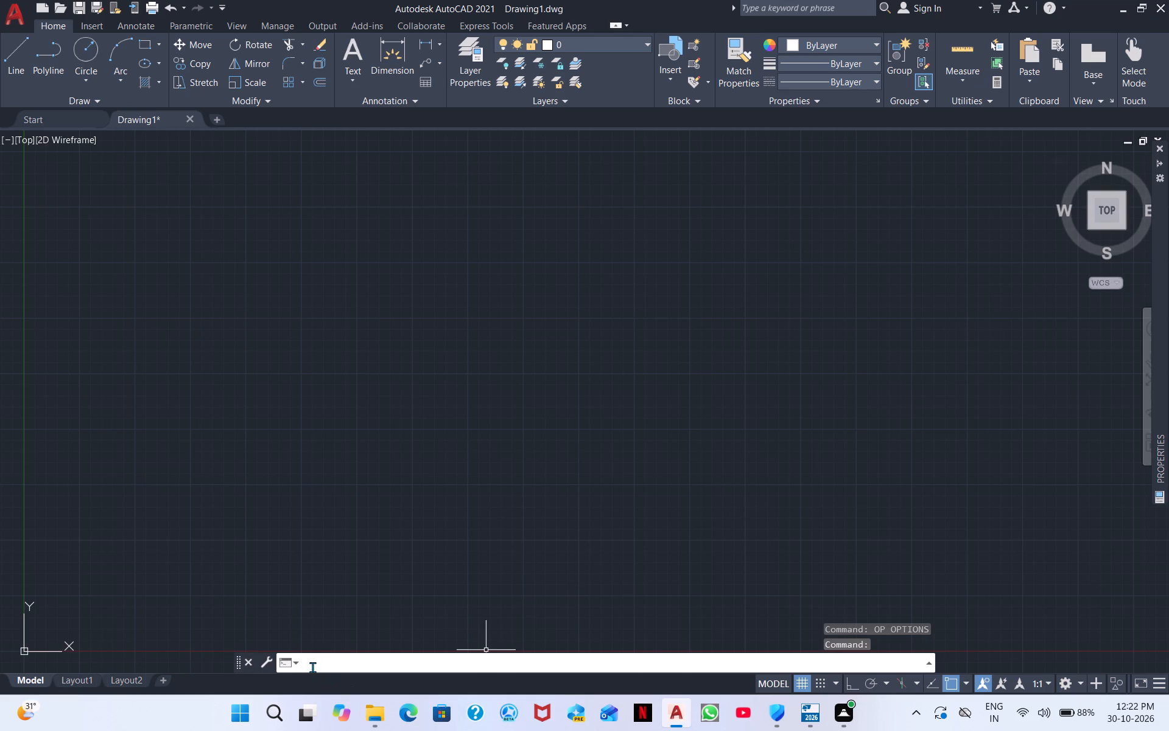
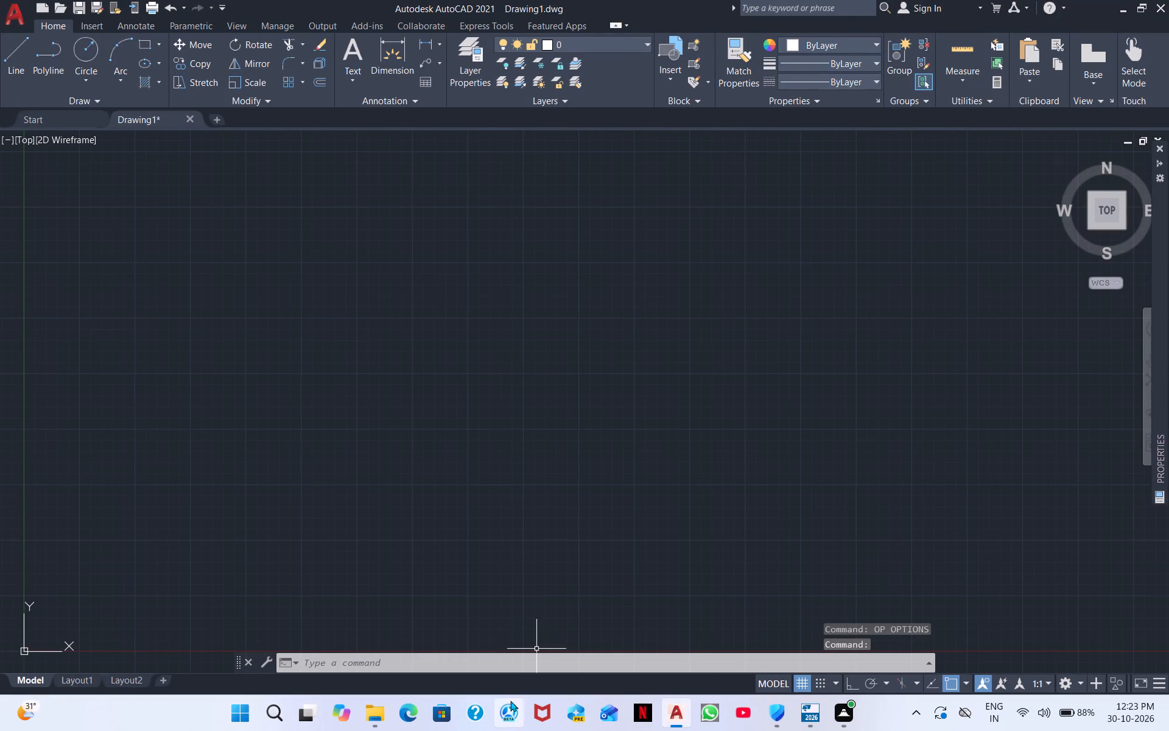
# Set the drawing units to a length precision of 0 and the insertion scale to Millimeters.
pyautogui.click(393, 683)
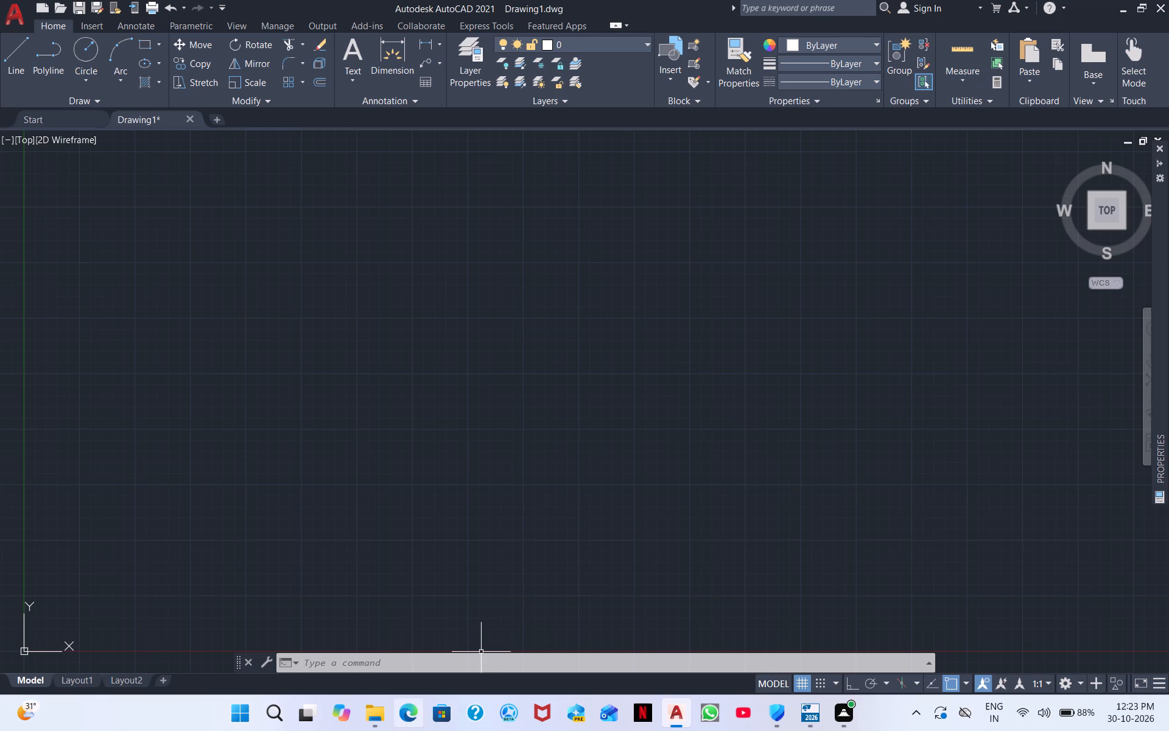
pyautogui.click(351, 655)
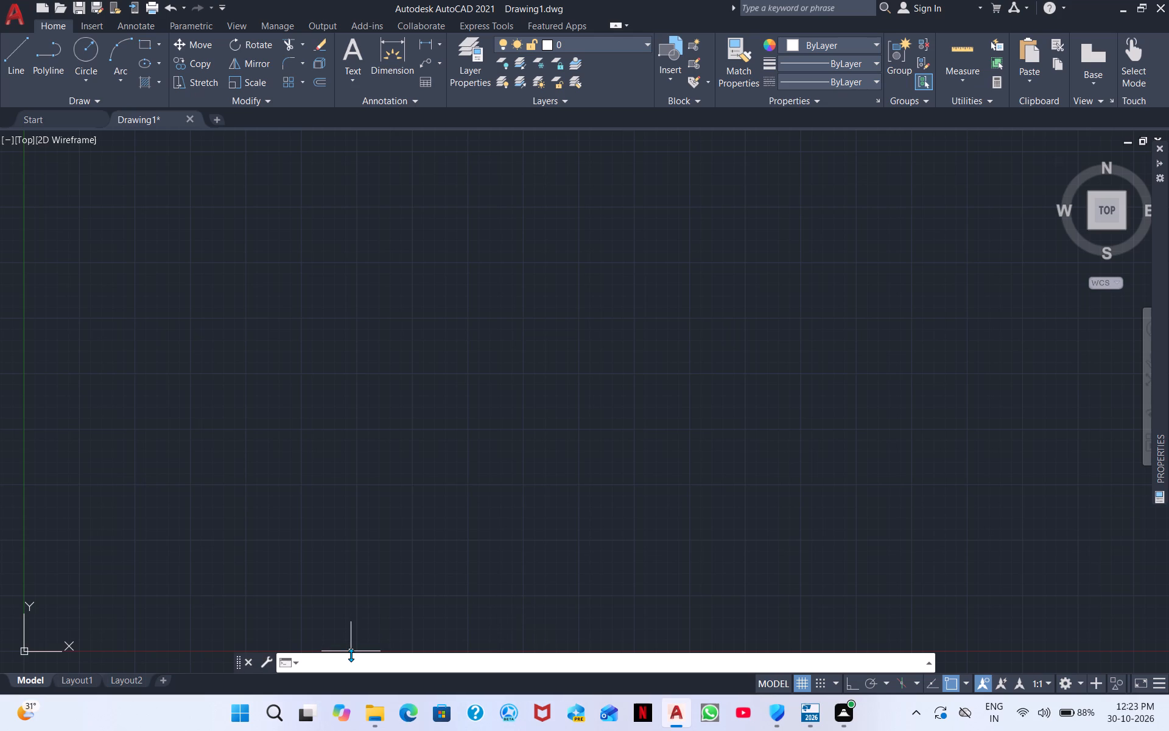
pyautogui.write('UN')
pyautogui.press('space')
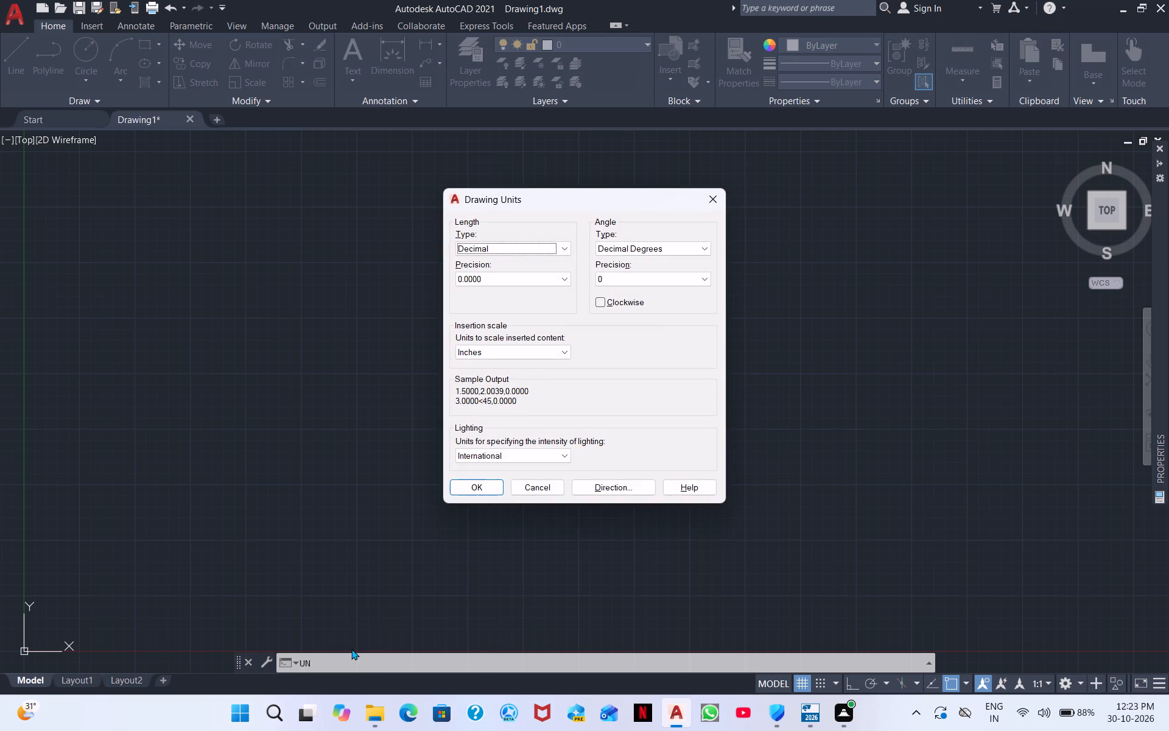
pyautogui.click(478, 281)
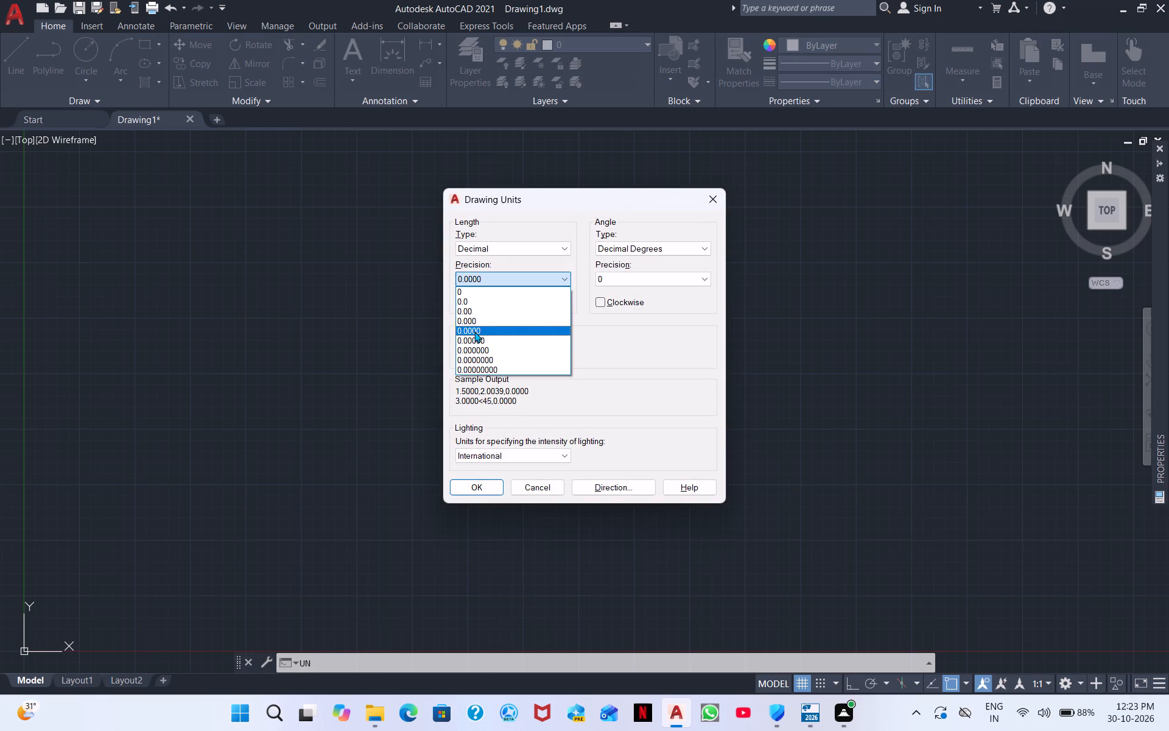
pyautogui.click(490, 293)
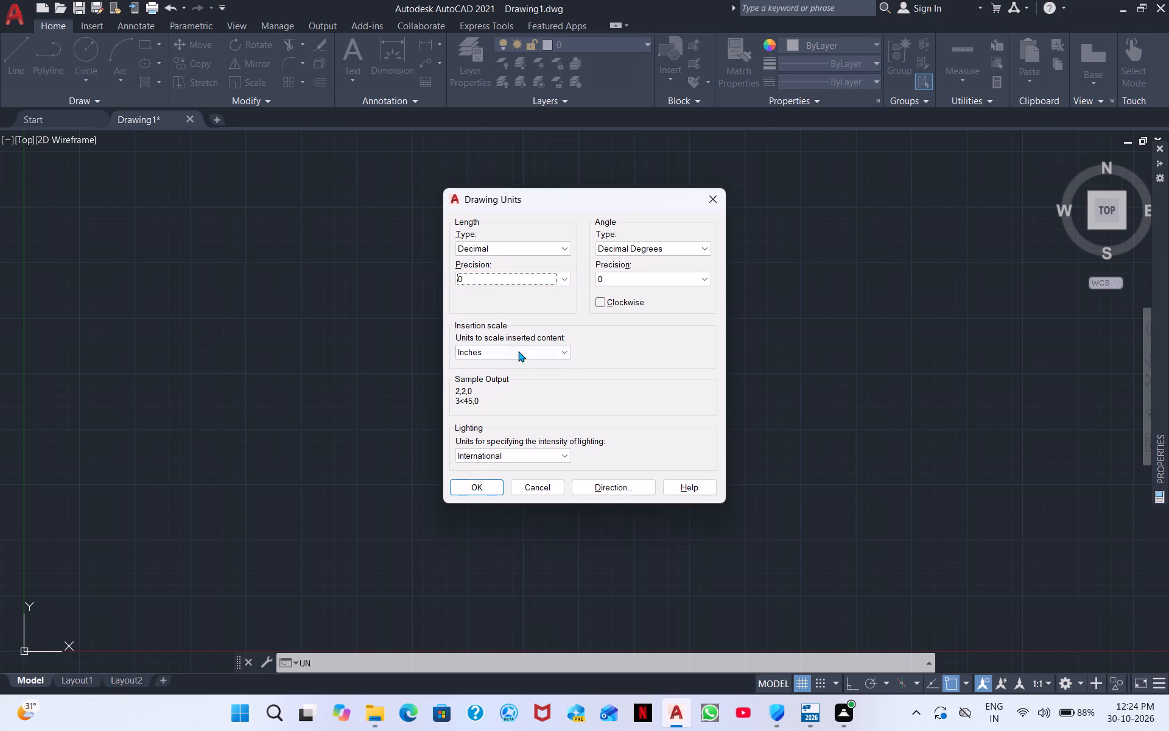
pyautogui.click(504, 353)
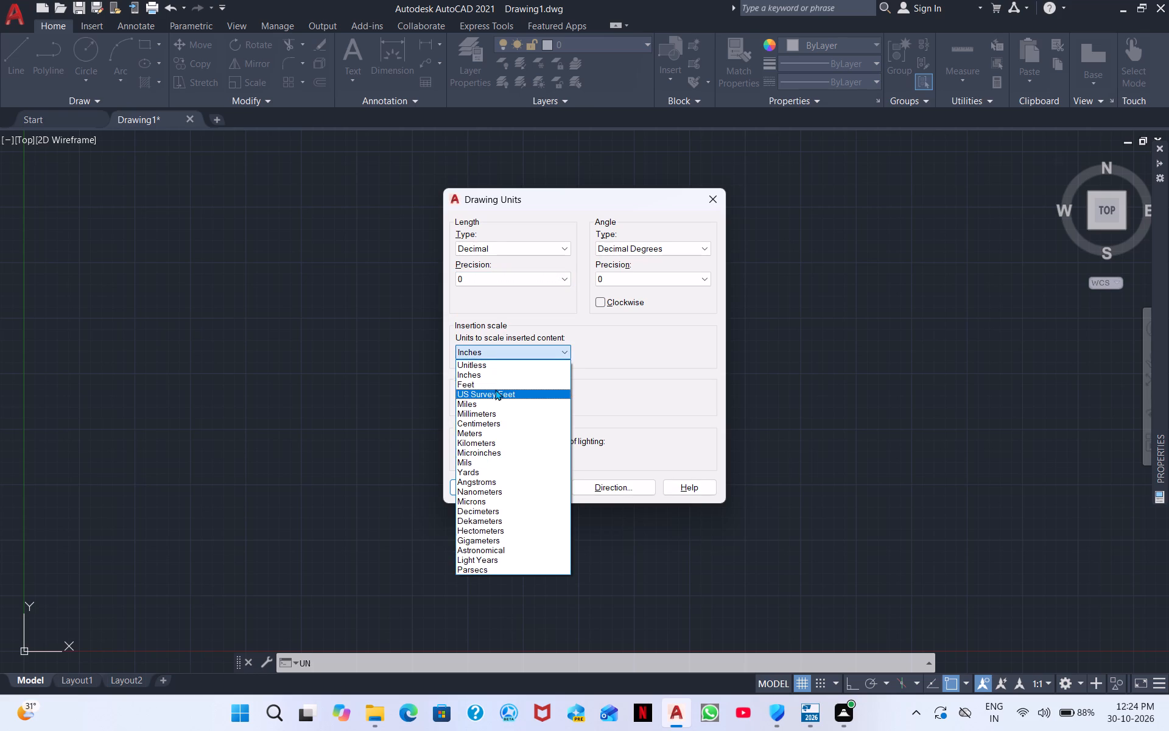
pyautogui.click(493, 412)
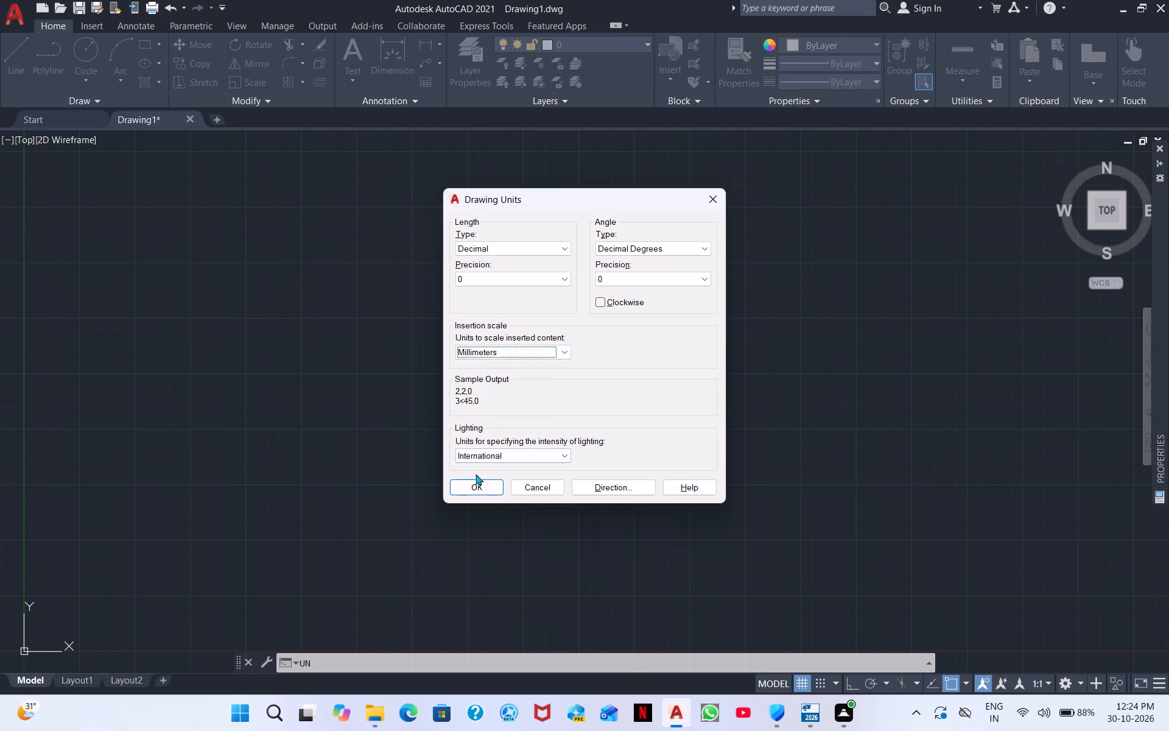
pyautogui.click(474, 483)
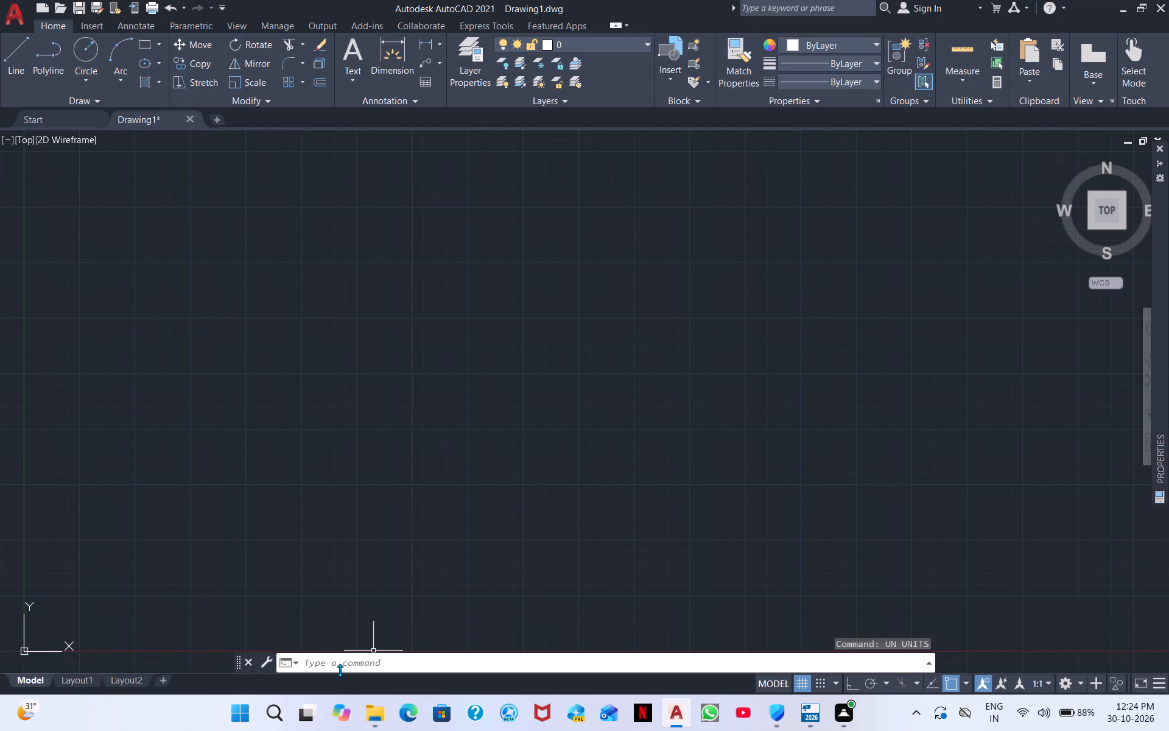
# Modify the Standard dimension style to a linear primary-unit precision of 0 and make it the current style.
pyautogui.click(340, 670)
pyautogui.write('D')
pyautogui.press('space')
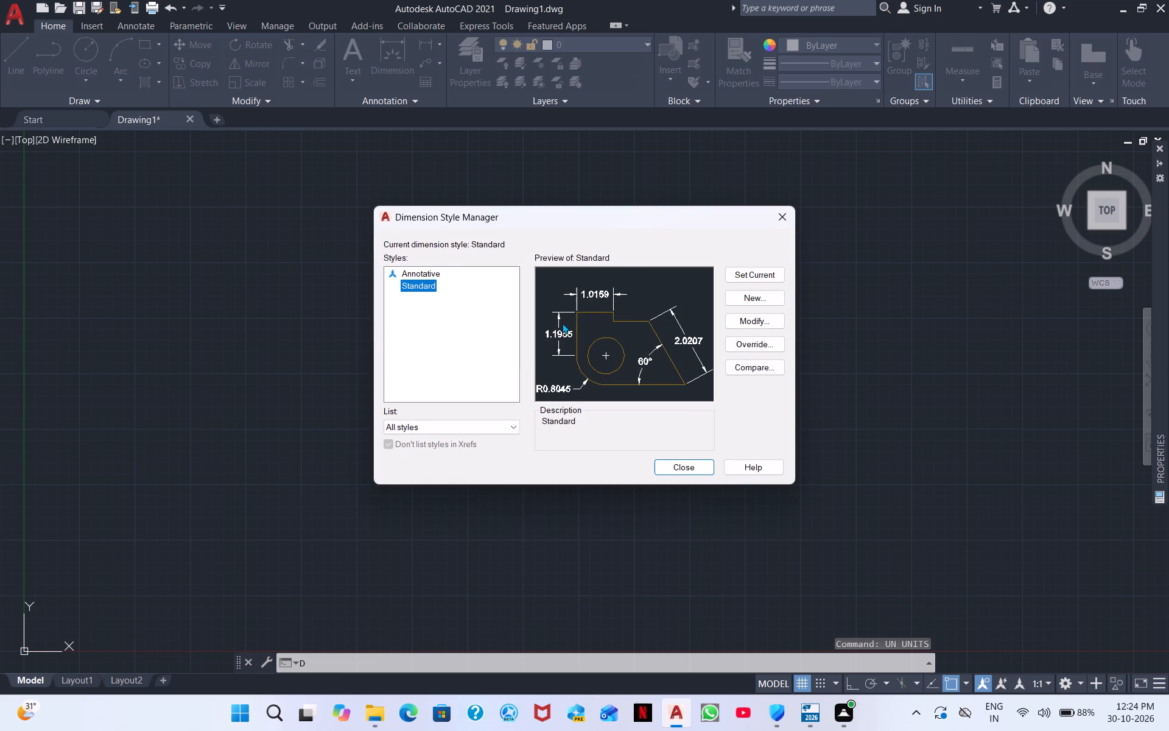
pyautogui.click(756, 319)
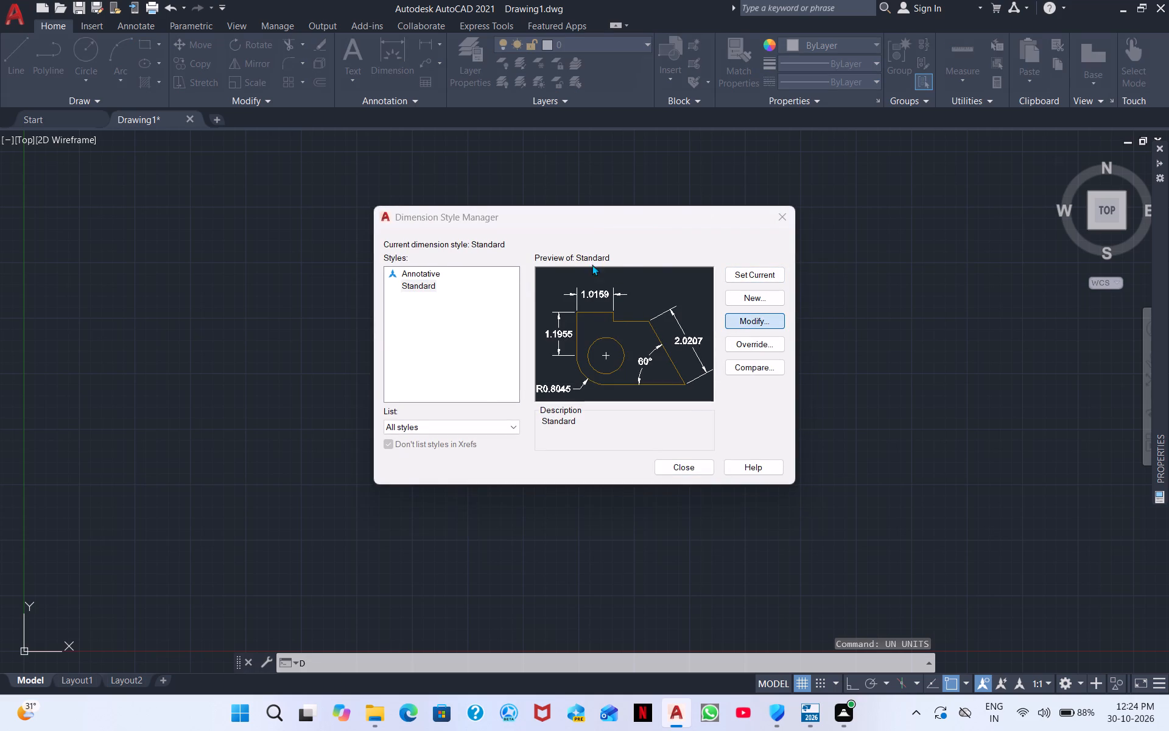
pyautogui.click(615, 288)
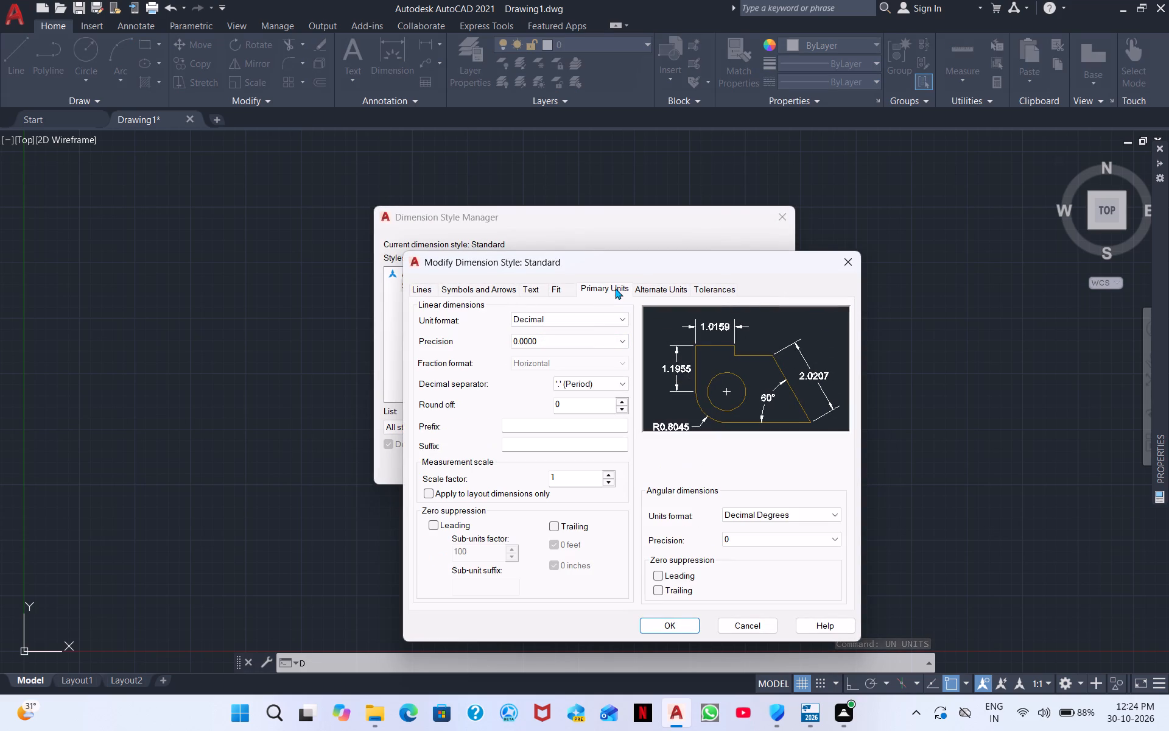
pyautogui.click(578, 339)
pyautogui.click(542, 348)
pyautogui.click(536, 355)
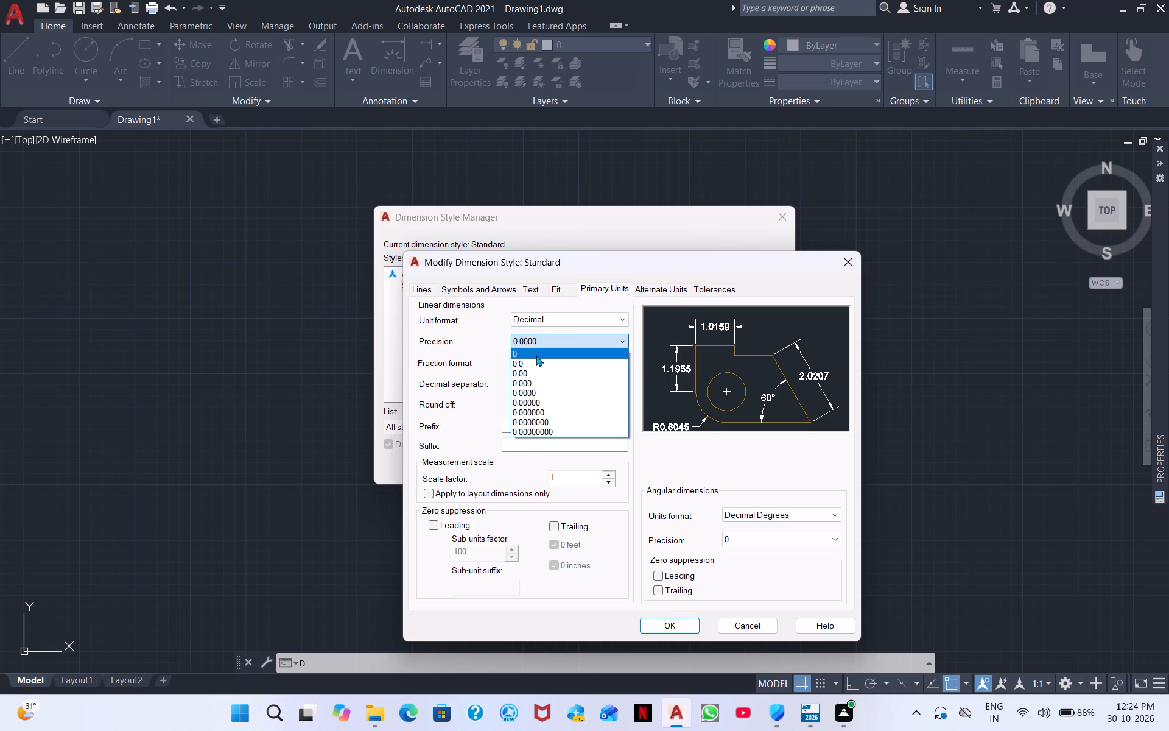
pyautogui.click(665, 627)
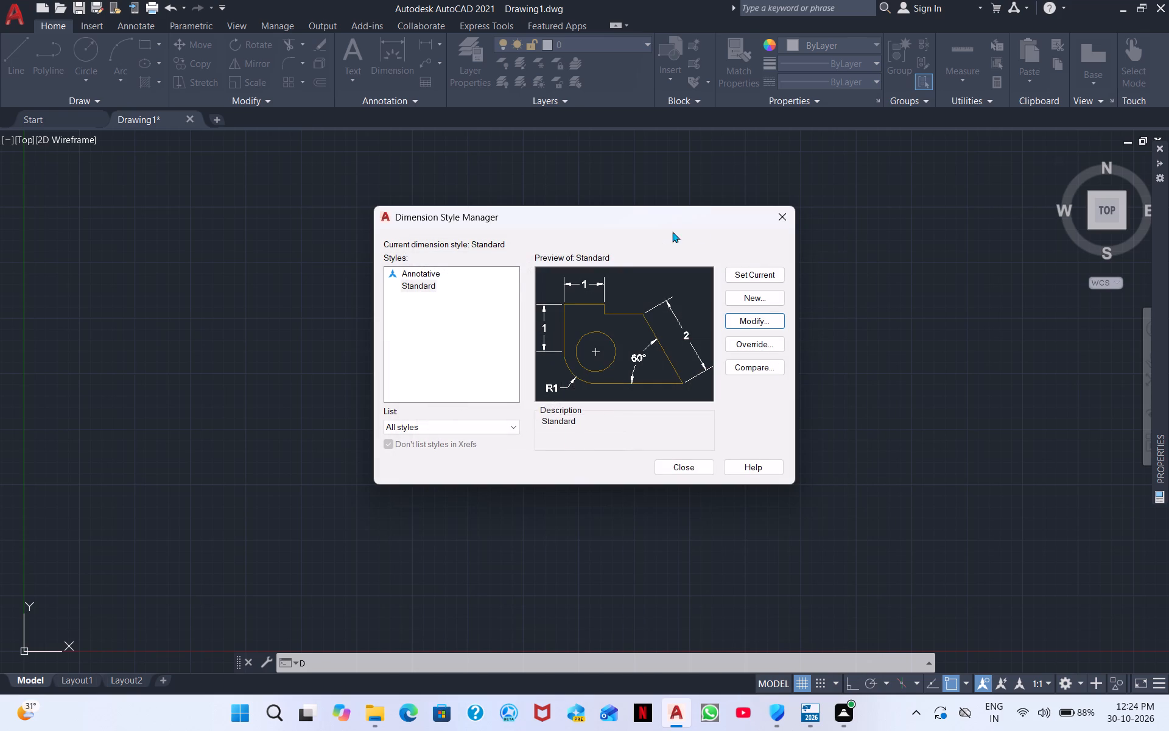
pyautogui.click(762, 277)
pyautogui.click(678, 469)
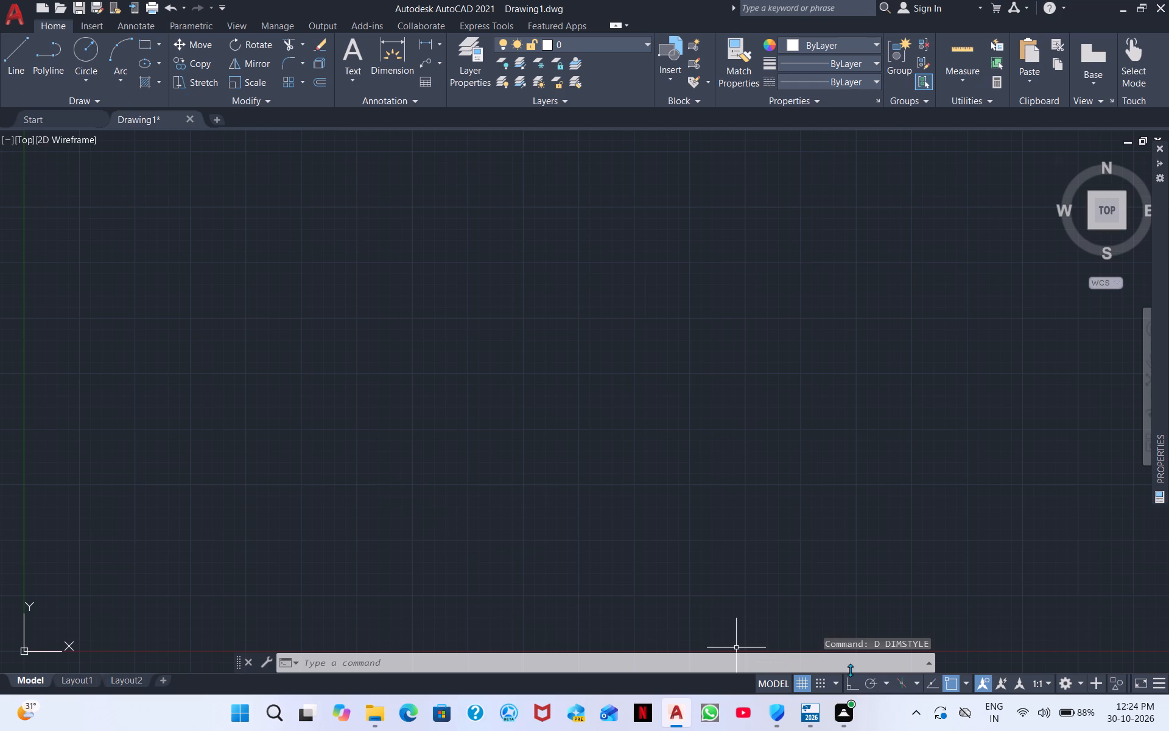
# Turn on isometric drafting with the left isoplane.
pyautogui.click(902, 677)
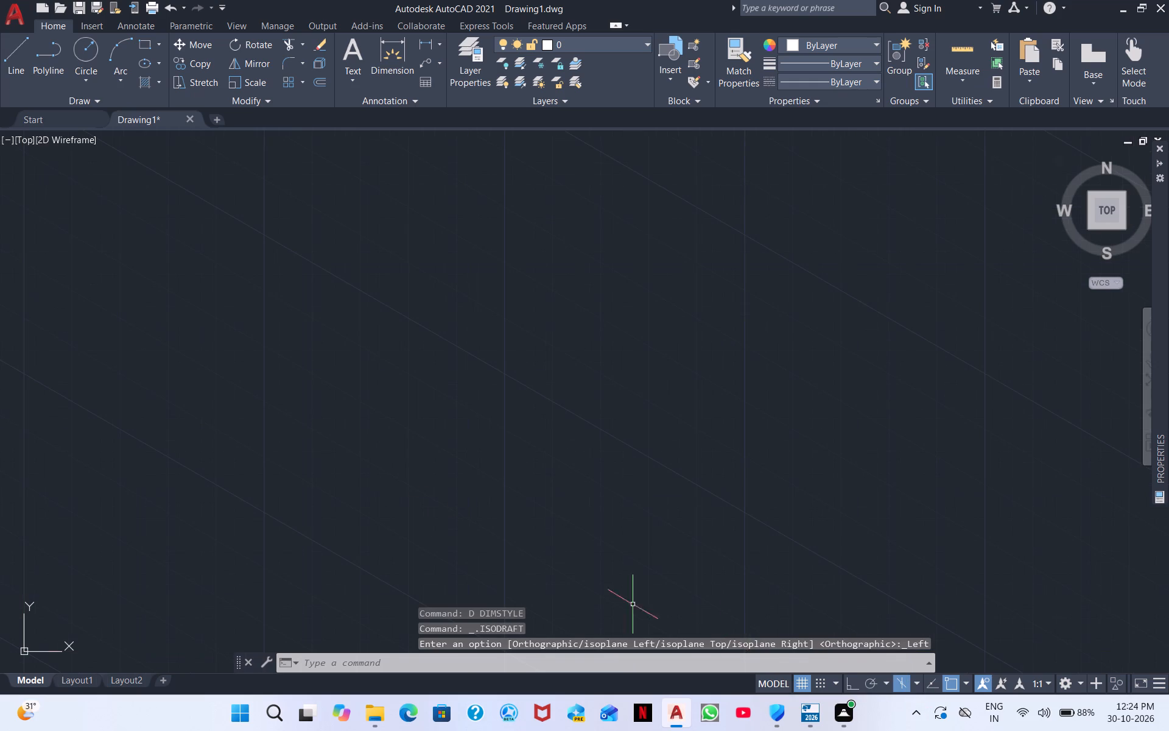
# With Ortho on and the isoplane switched to Top, draw a 500 mm line at 30° in the empty drawing.
pyautogui.click(11, 58)
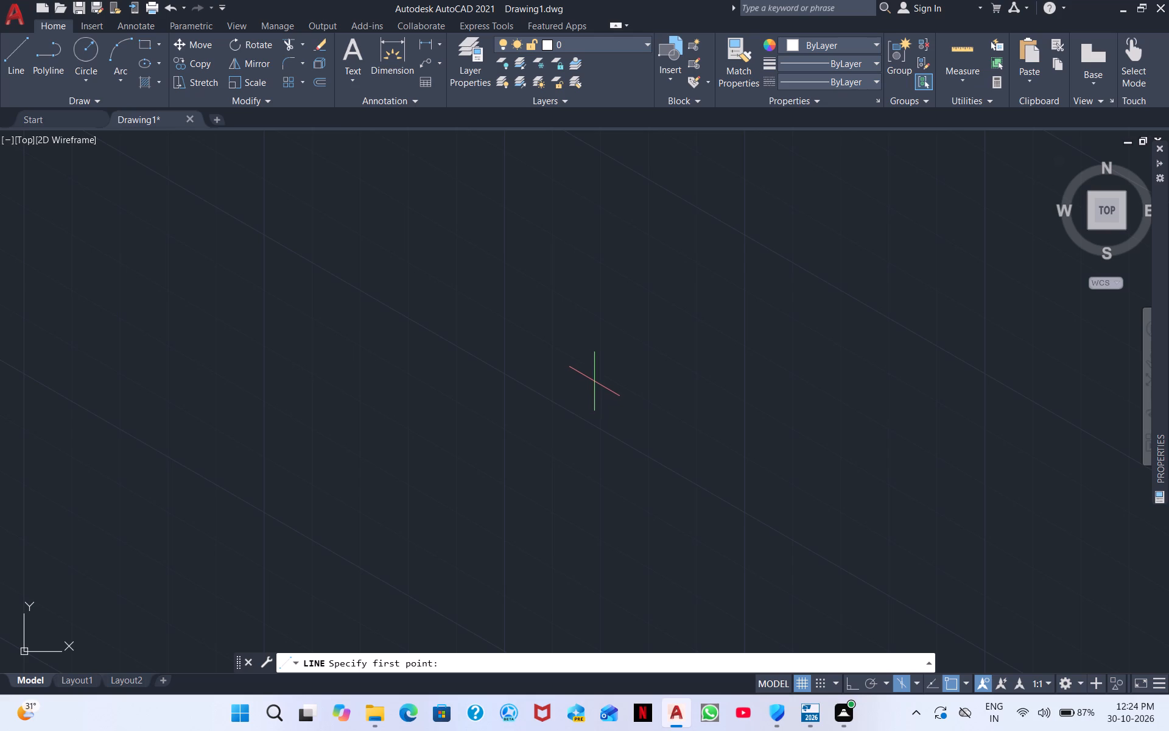
pyautogui.click(586, 417)
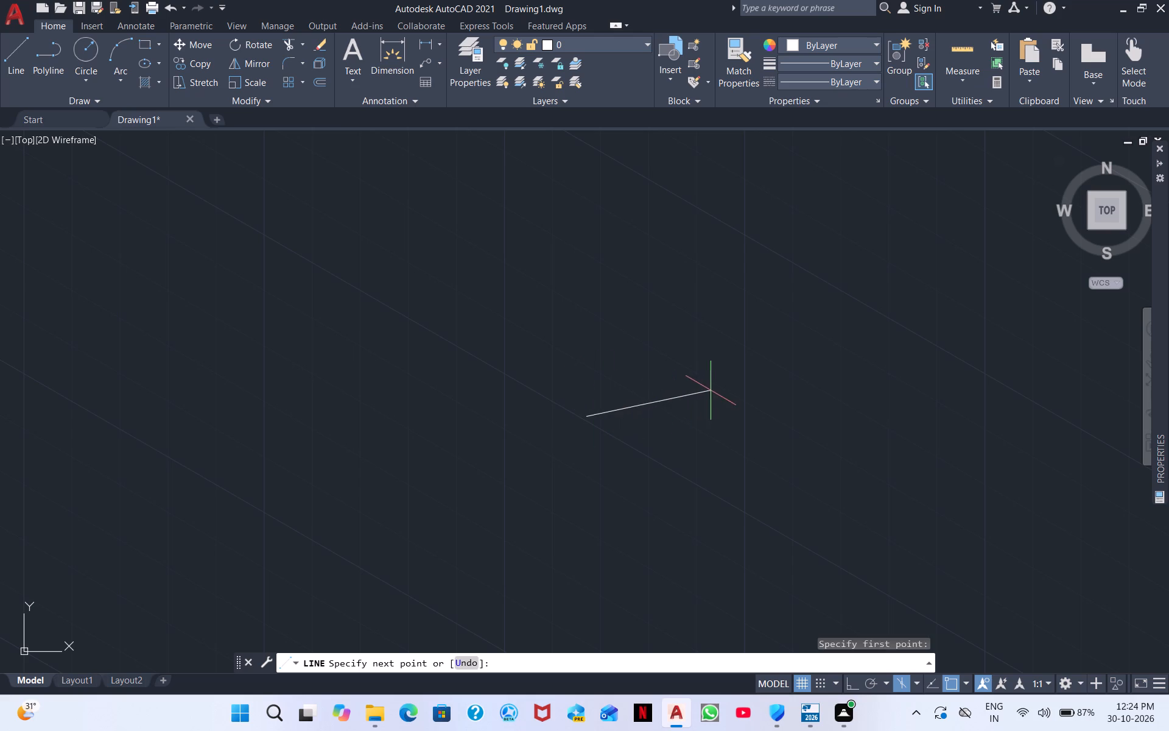
pyautogui.click(863, 689)
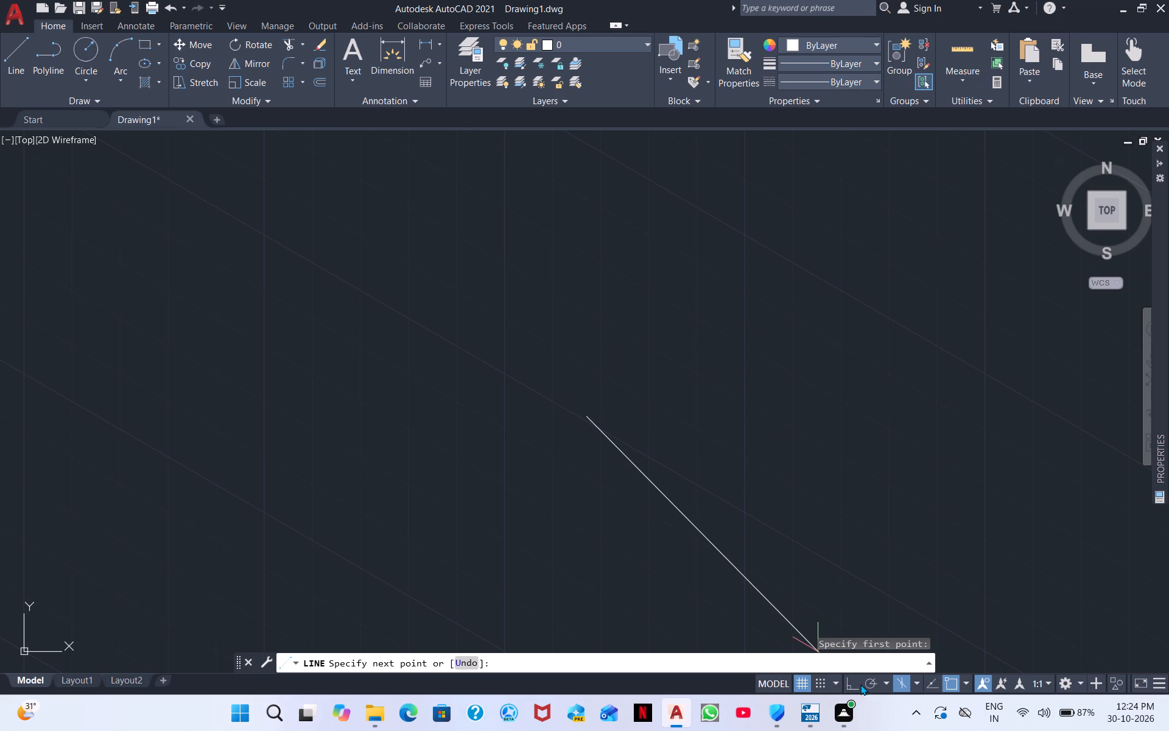
pyautogui.doubleClick(851, 683)
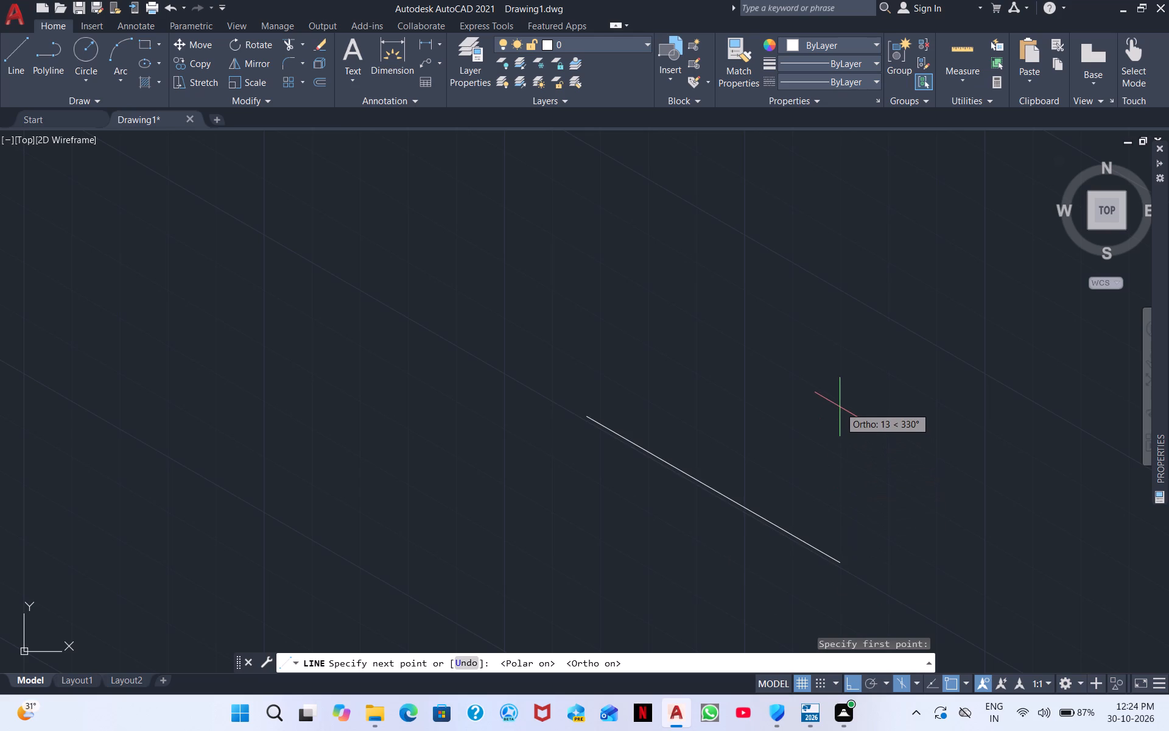
pyautogui.press('F5')
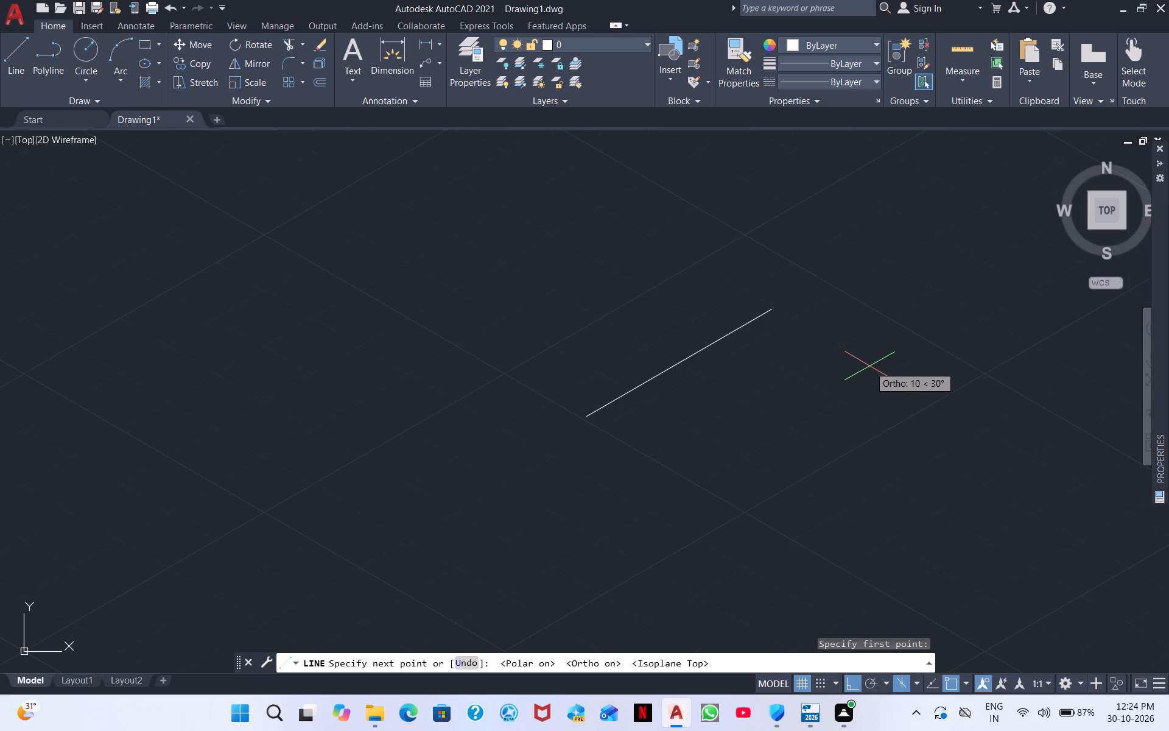
pyautogui.write('500')
pyautogui.press('Return')
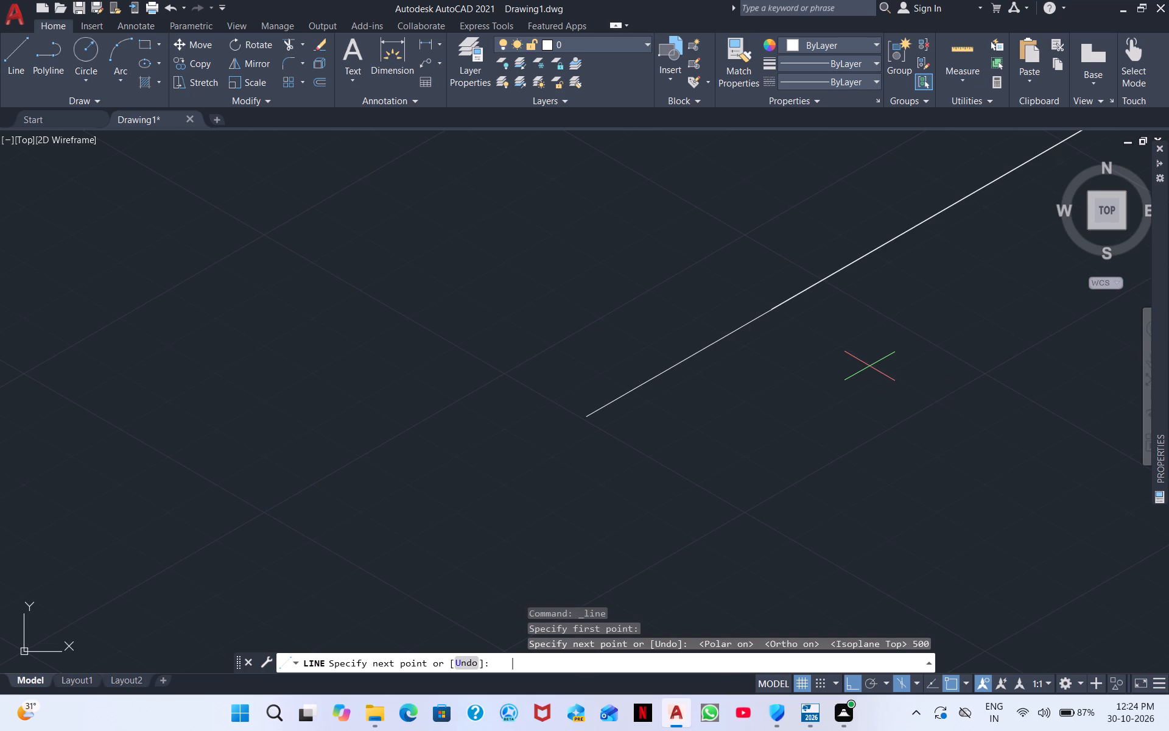
pyautogui.scroll(-5, 940, 193)
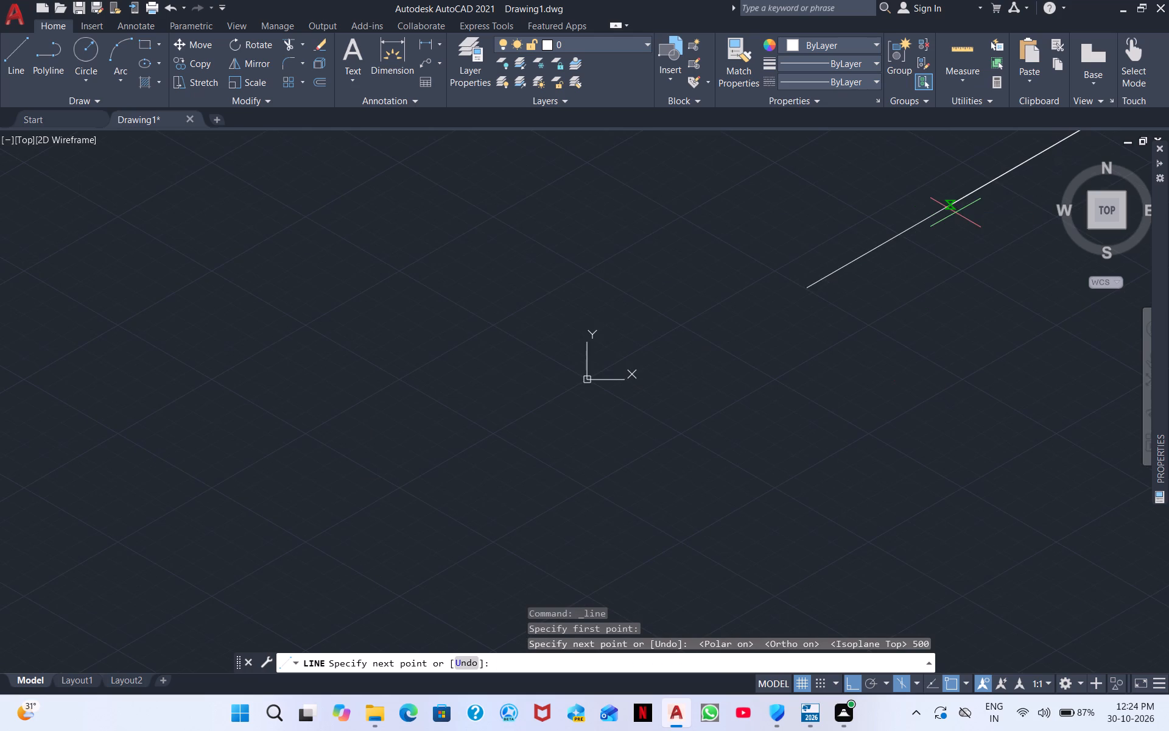
pyautogui.scroll(-2, 955, 213)
pyautogui.moveTo(1014, 197); pyautogui.dragTo(312, 475, button='middle')
pyautogui.scroll(-2, 312, 475)
pyautogui.scroll(-1, 662, 379)
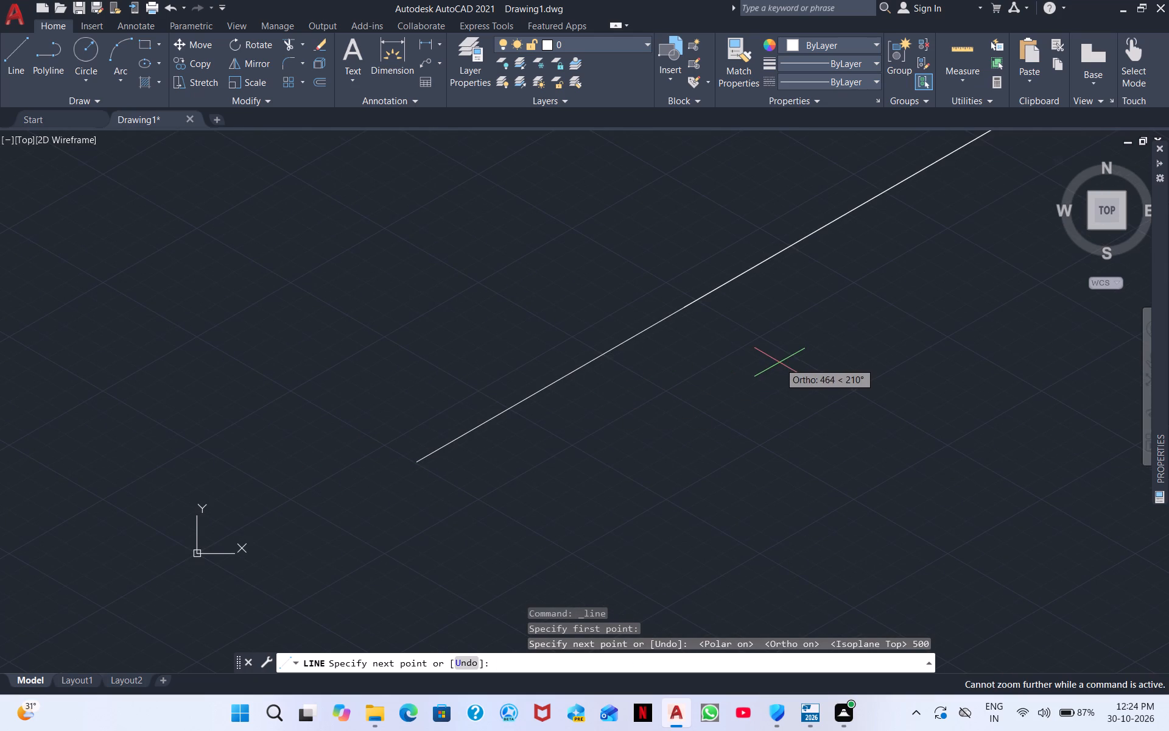
pyautogui.press('Escape')
pyautogui.scroll(-6, 703, 323)
pyautogui.moveTo(818, 306); pyautogui.dragTo(545, 465, button='middle')
pyautogui.scroll(-2, 545, 465)
pyautogui.scroll(2, 528, 445)
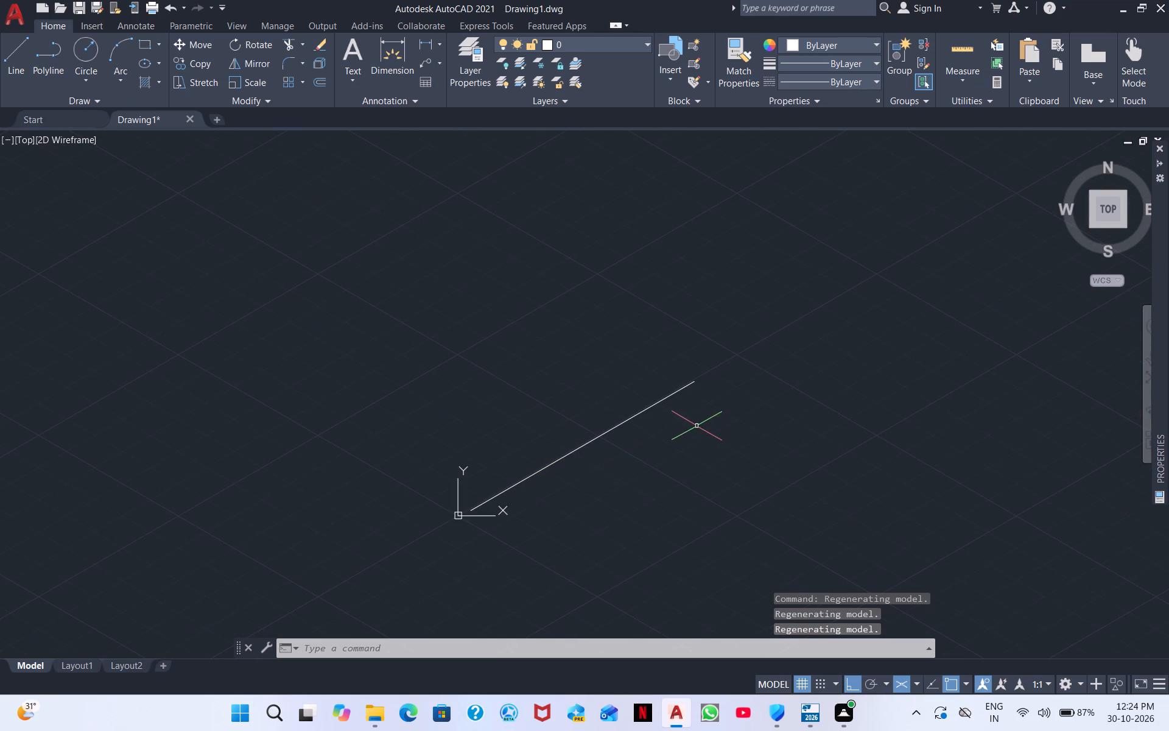
# Select the 500 mm isometric line.
pyautogui.moveTo(626, 451); pyautogui.dragTo(607, 434)
pyautogui.click(578, 408)
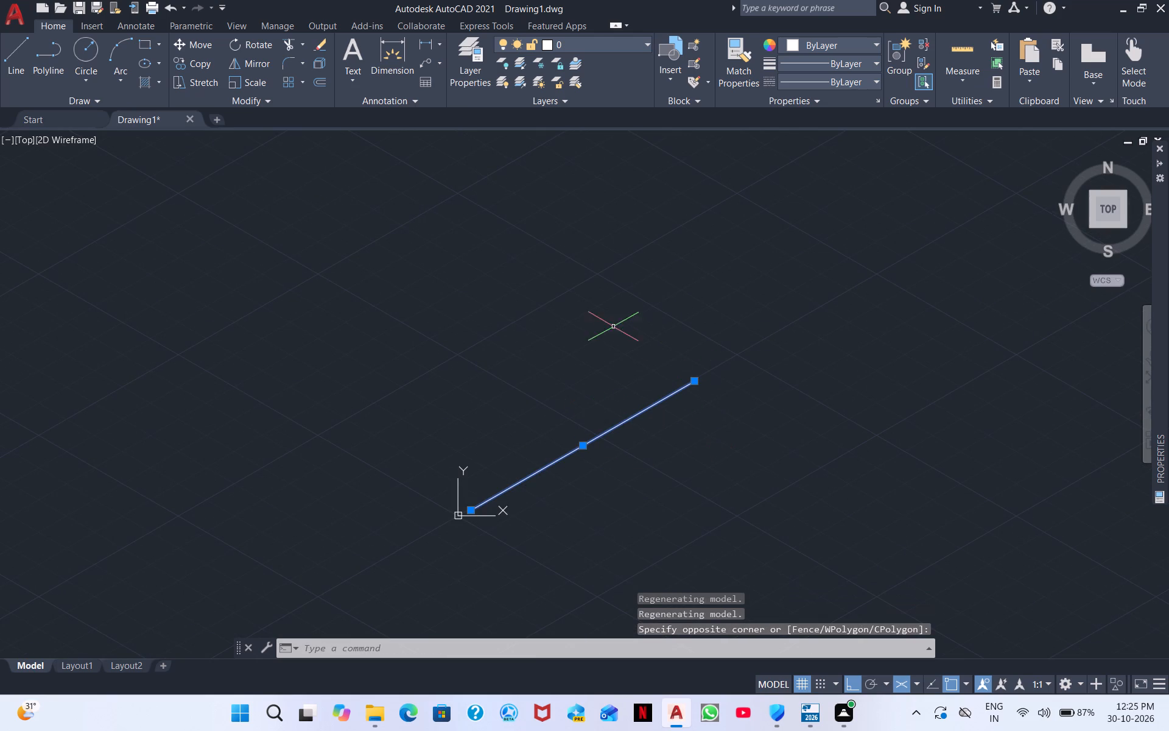
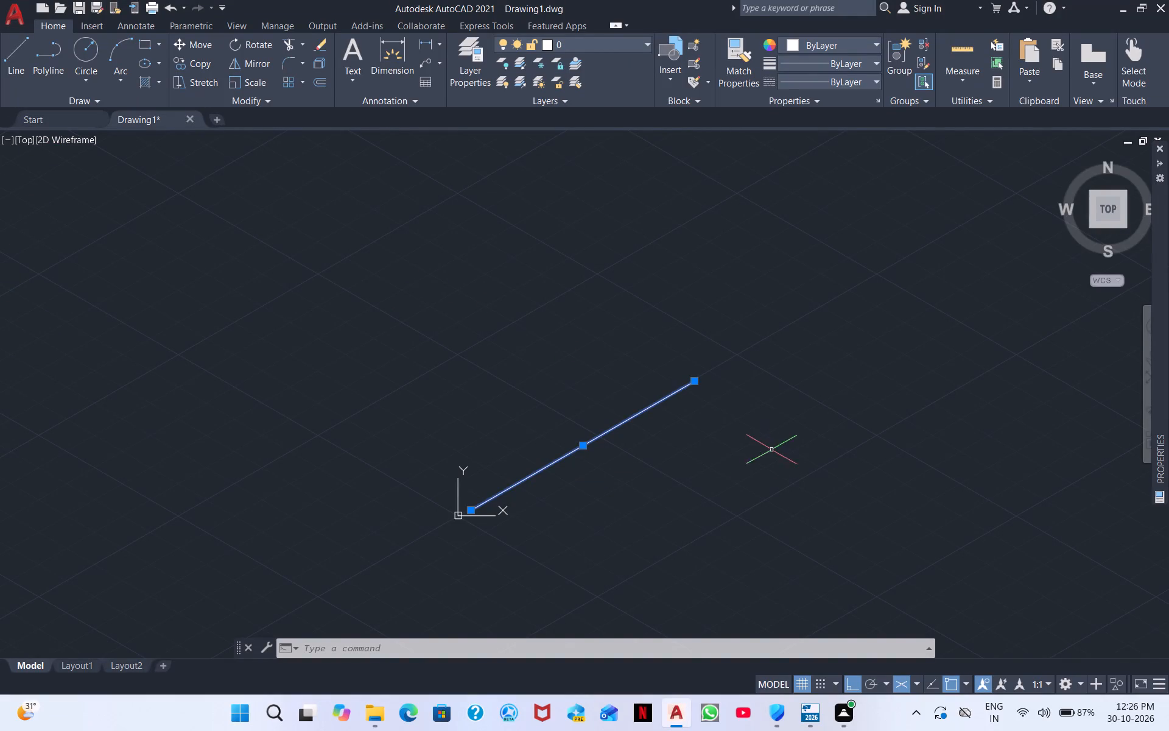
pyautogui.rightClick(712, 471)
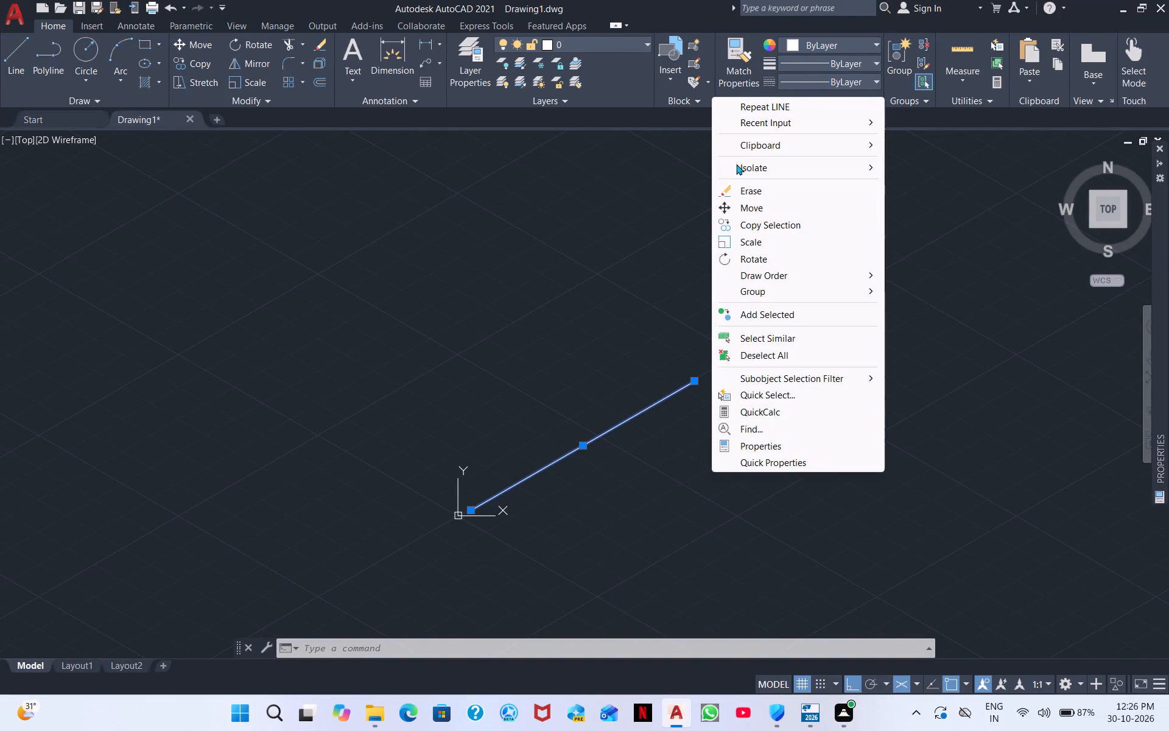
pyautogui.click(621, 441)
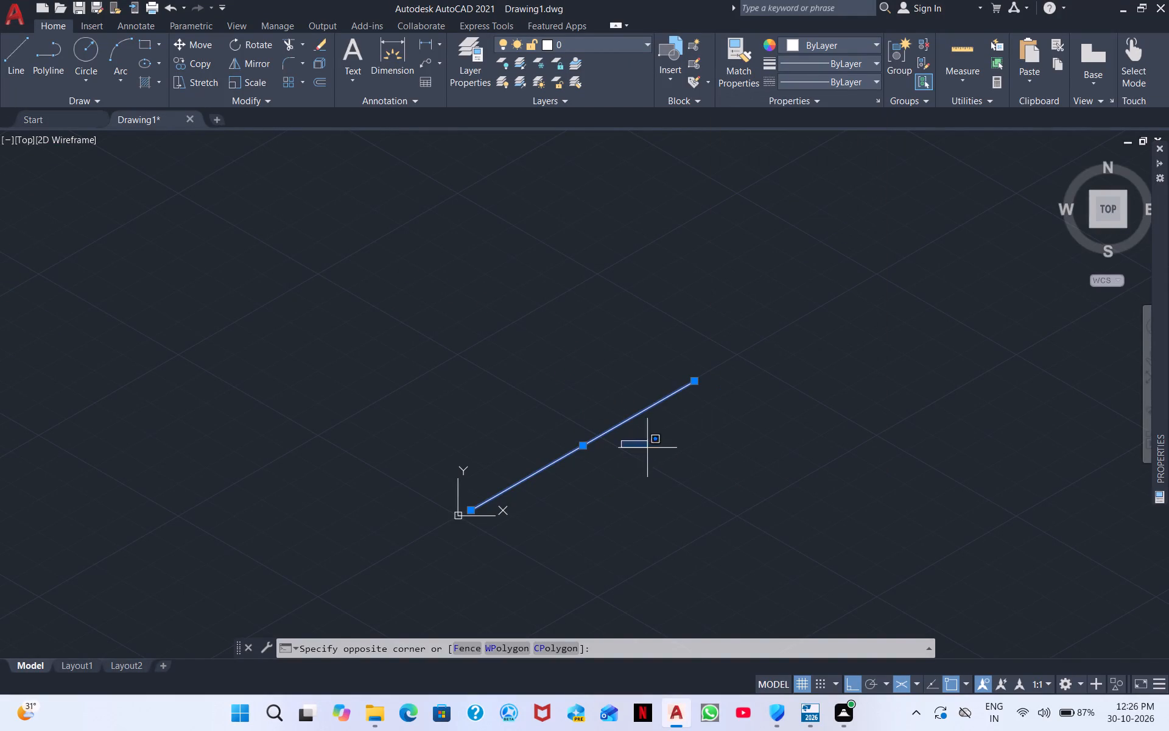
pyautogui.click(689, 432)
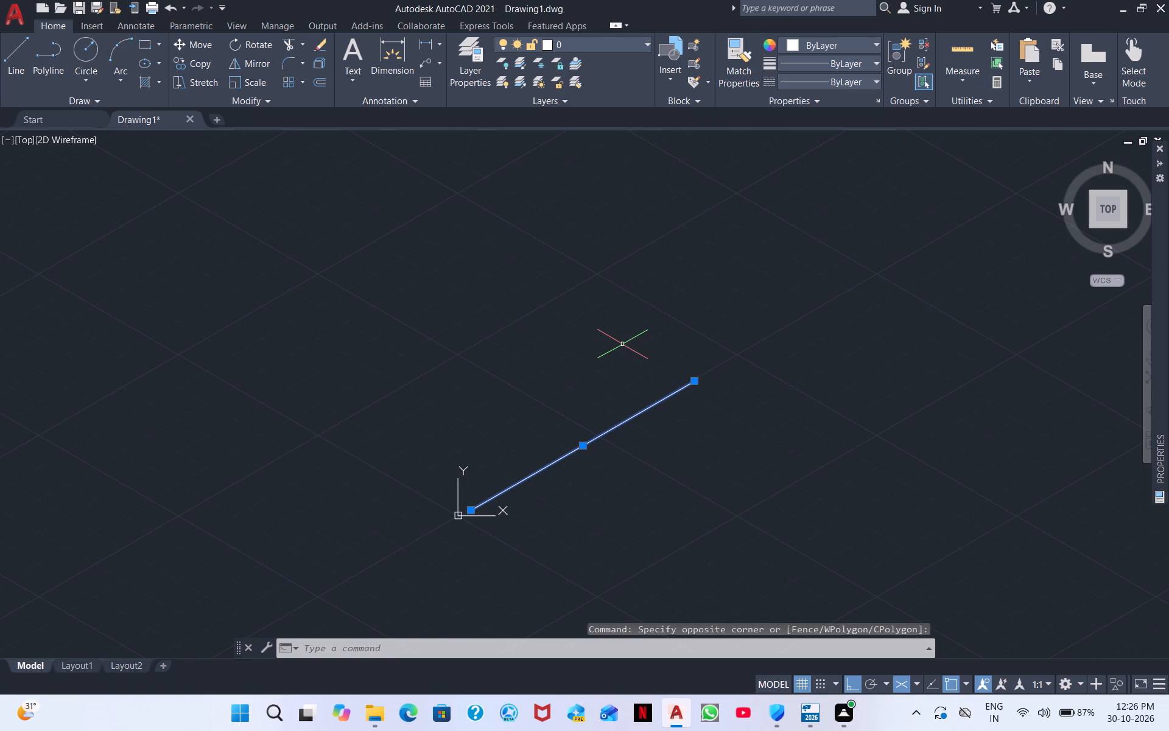
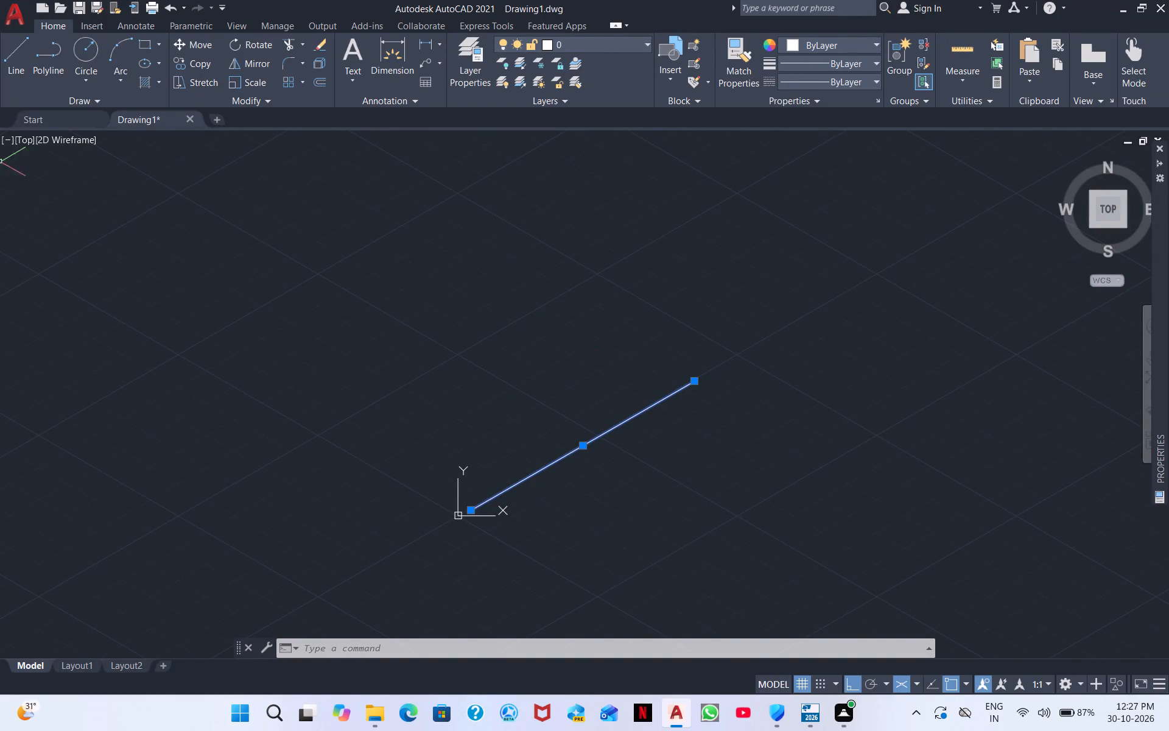
# Draw a vertical line upward from the upper end of the existing 30° line, using the right isoplane.
pyautogui.click(9, 71)
pyautogui.click(700, 383)
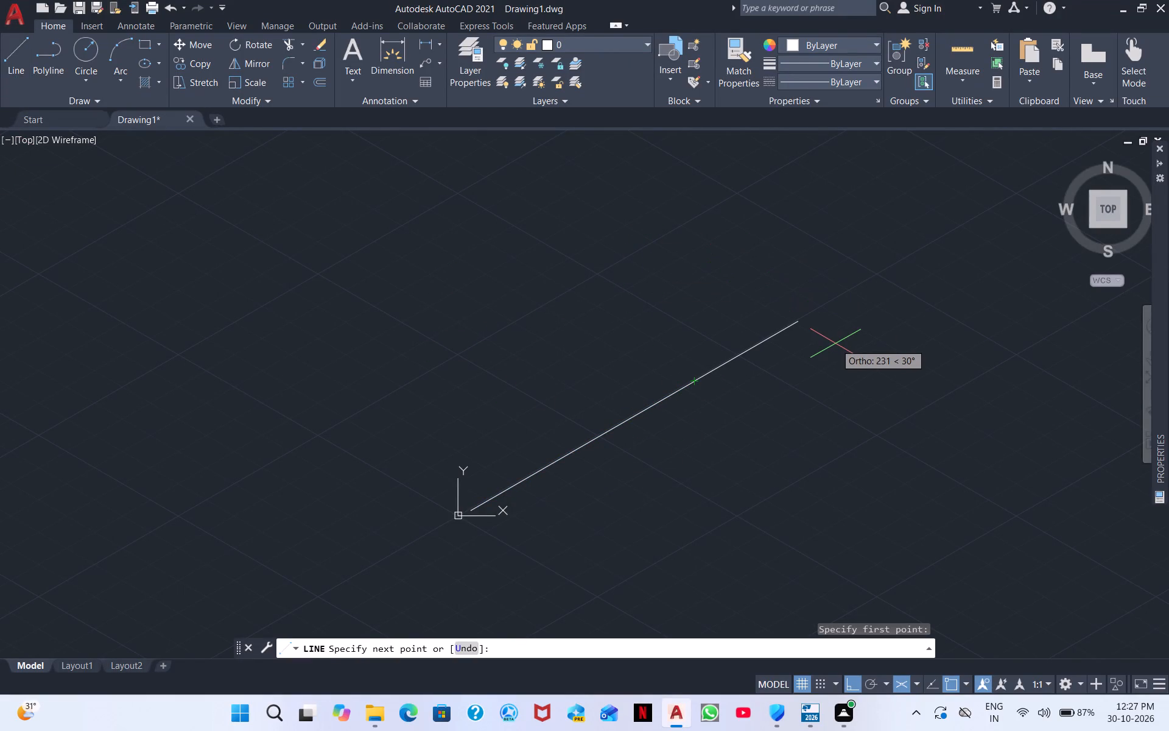
pyautogui.press('F5')
pyautogui.moveTo(673, 190); pyautogui.dragTo(679, 322, button='middle')
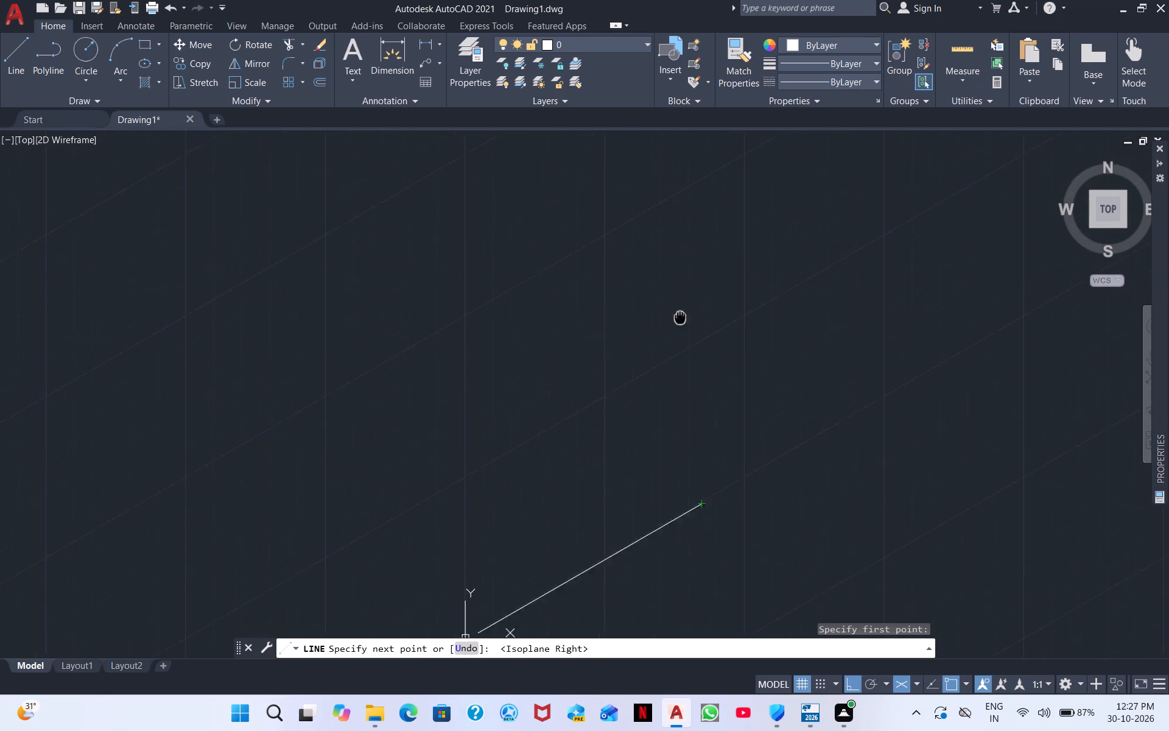
pyautogui.moveTo(679, 322); pyautogui.dragTo(654, 443, button='middle')
pyautogui.scroll(-1, 659, 302)
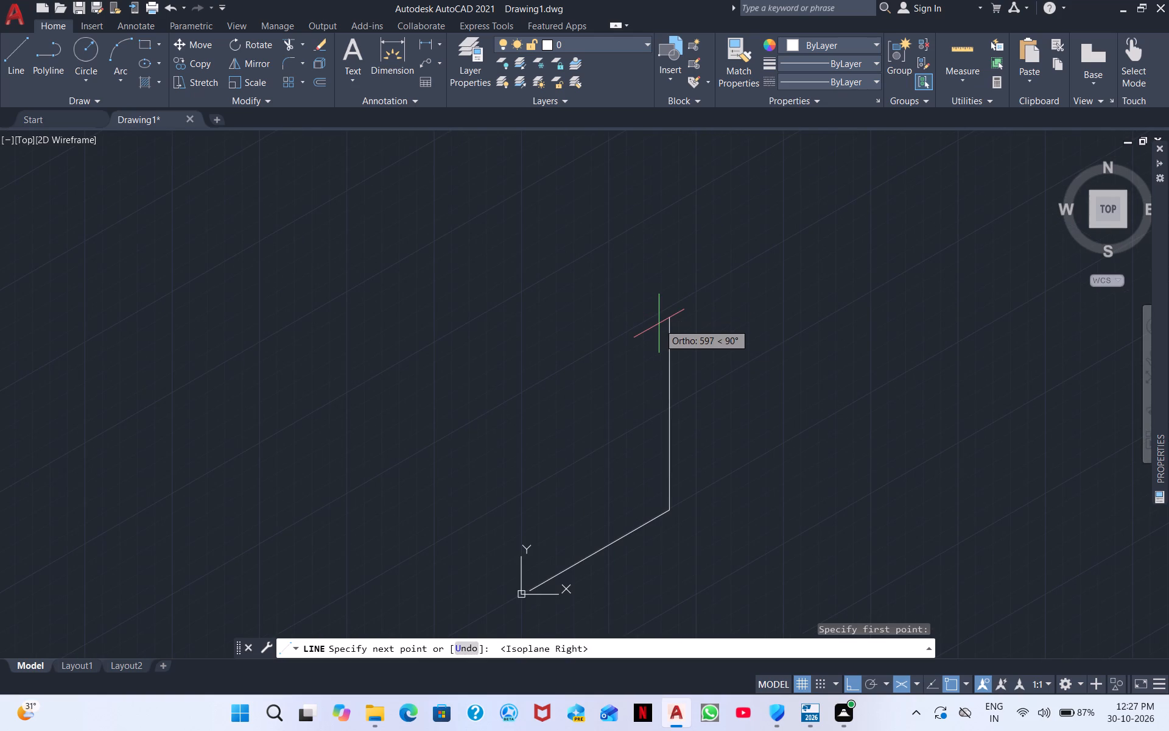
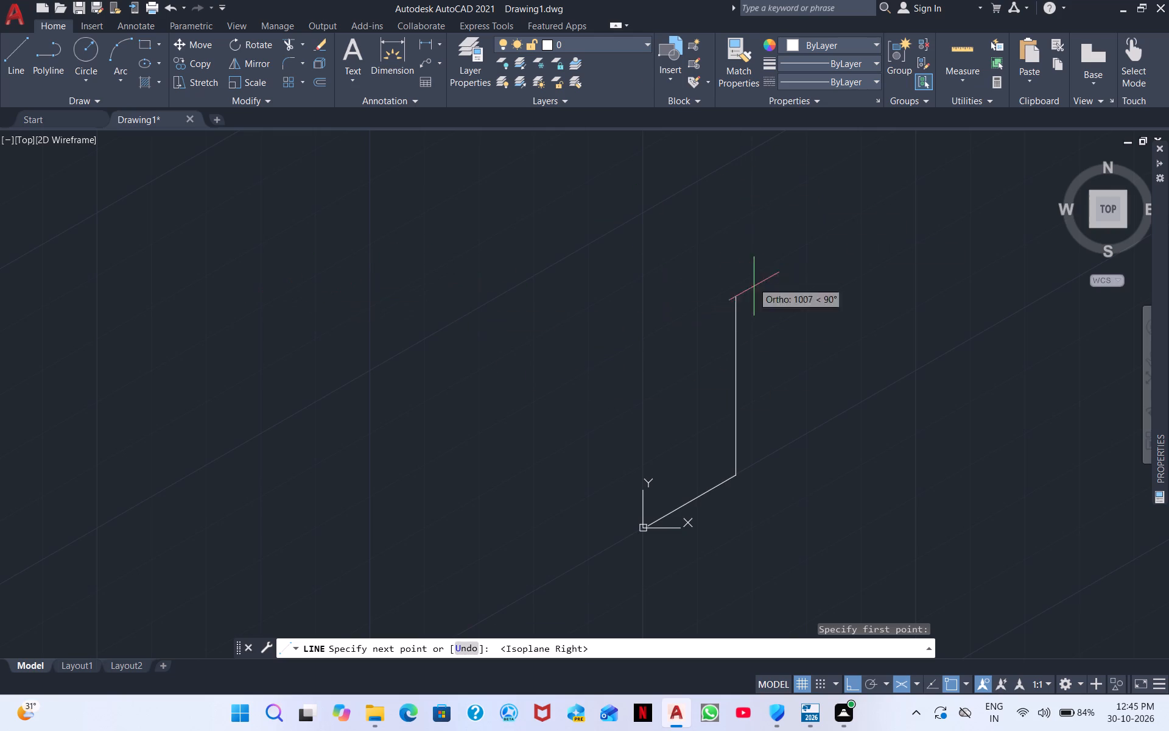
# Draw the vertical line 2200 mm upward from the upper end of the 30° line.
pyautogui.moveTo(799, 338); pyautogui.dragTo(718, 281, button='middle')
pyautogui.scroll(1, 717, 292)
pyautogui.moveTo(717, 236); pyautogui.dragTo(781, 437, button='middle')
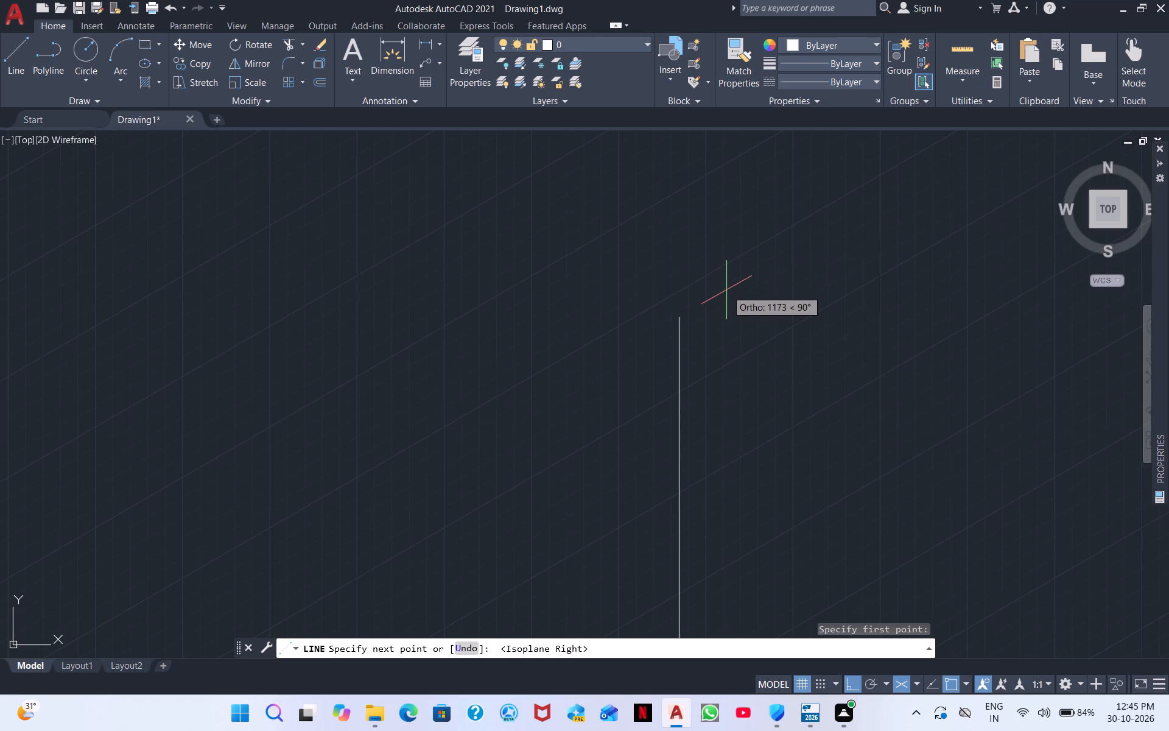
pyautogui.moveTo(706, 428); pyautogui.dragTo(877, 336, button='middle')
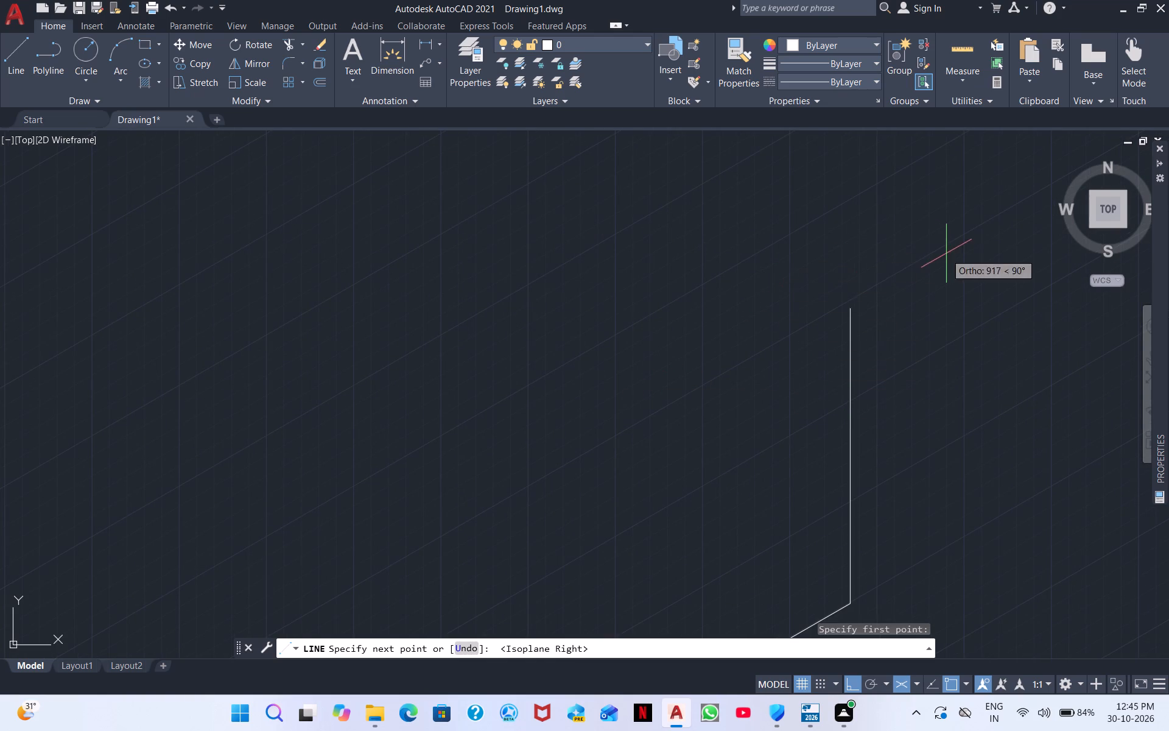
pyautogui.moveTo(880, 284); pyautogui.dragTo(570, 328, button='middle')
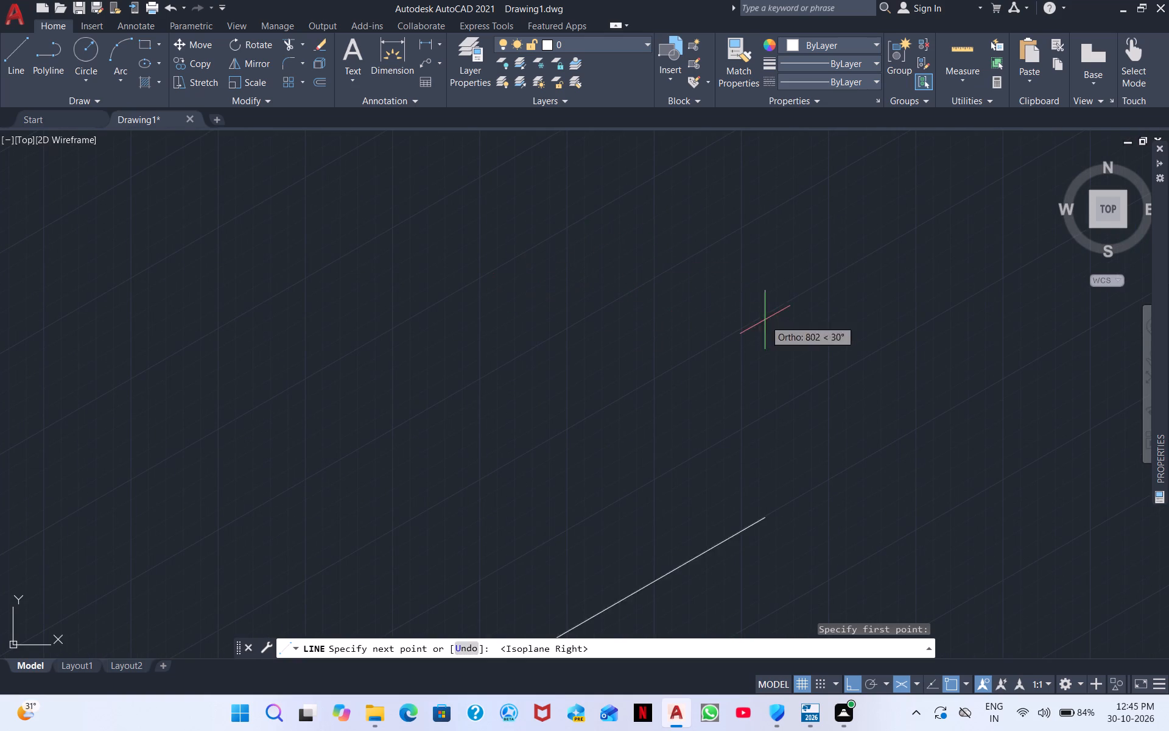
pyautogui.moveTo(656, 241); pyautogui.dragTo(739, 288, button='middle')
pyautogui.scroll(-2, 679, 217)
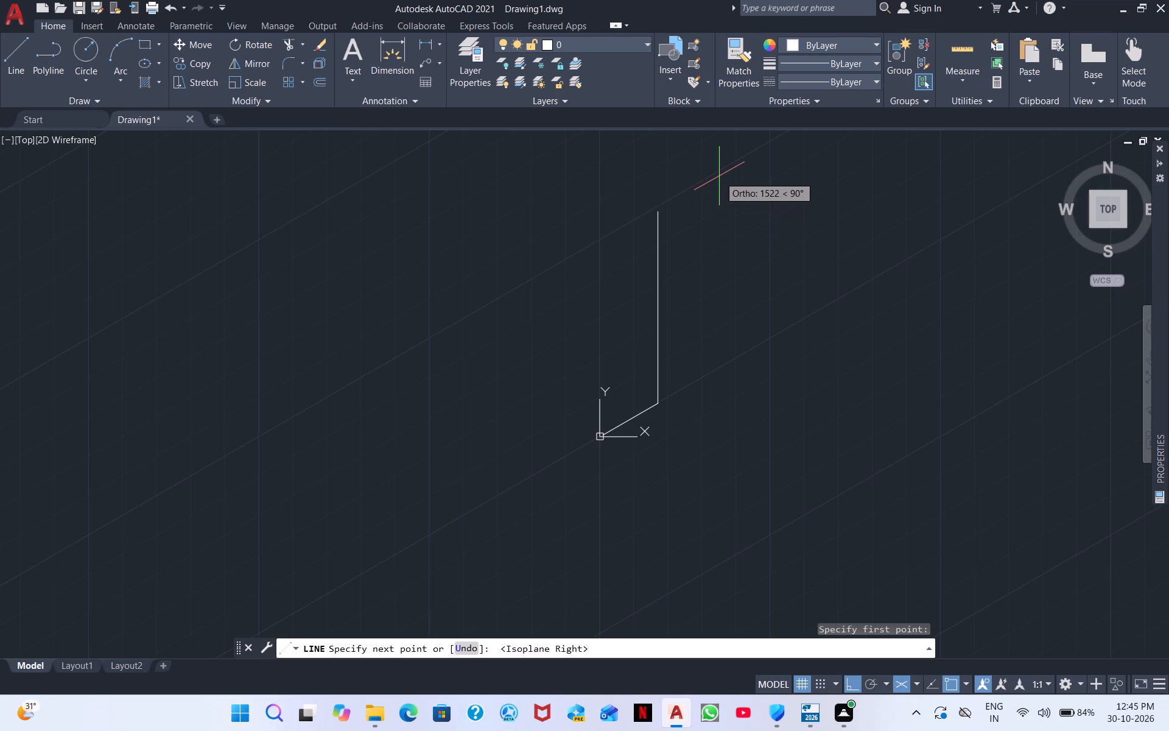
pyautogui.write('2200')
pyautogui.press('Return')
# Continue with a 500 mm line at 210° from the top of the 2200 mm vertical line.
pyautogui.scroll(-2, 697, 261)
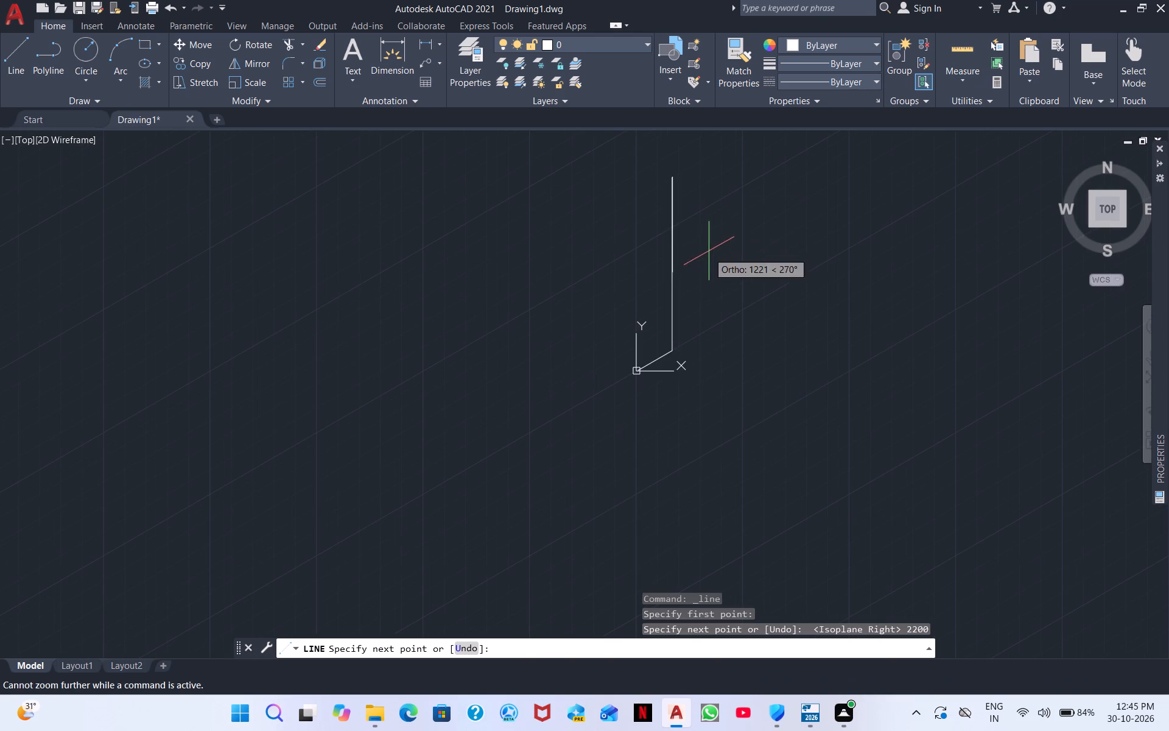
pyautogui.scroll(-1, 716, 239)
pyautogui.moveTo(664, 209); pyautogui.dragTo(581, 269, button='middle')
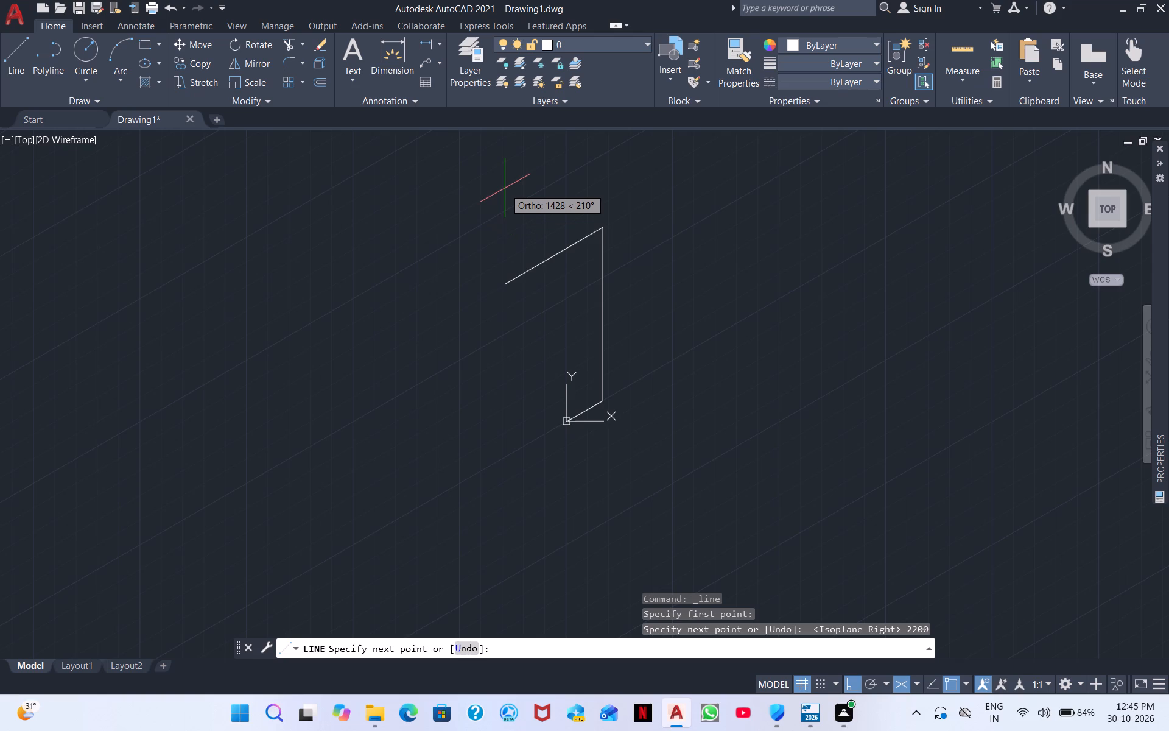
pyautogui.write('500')
pyautogui.press('Return')
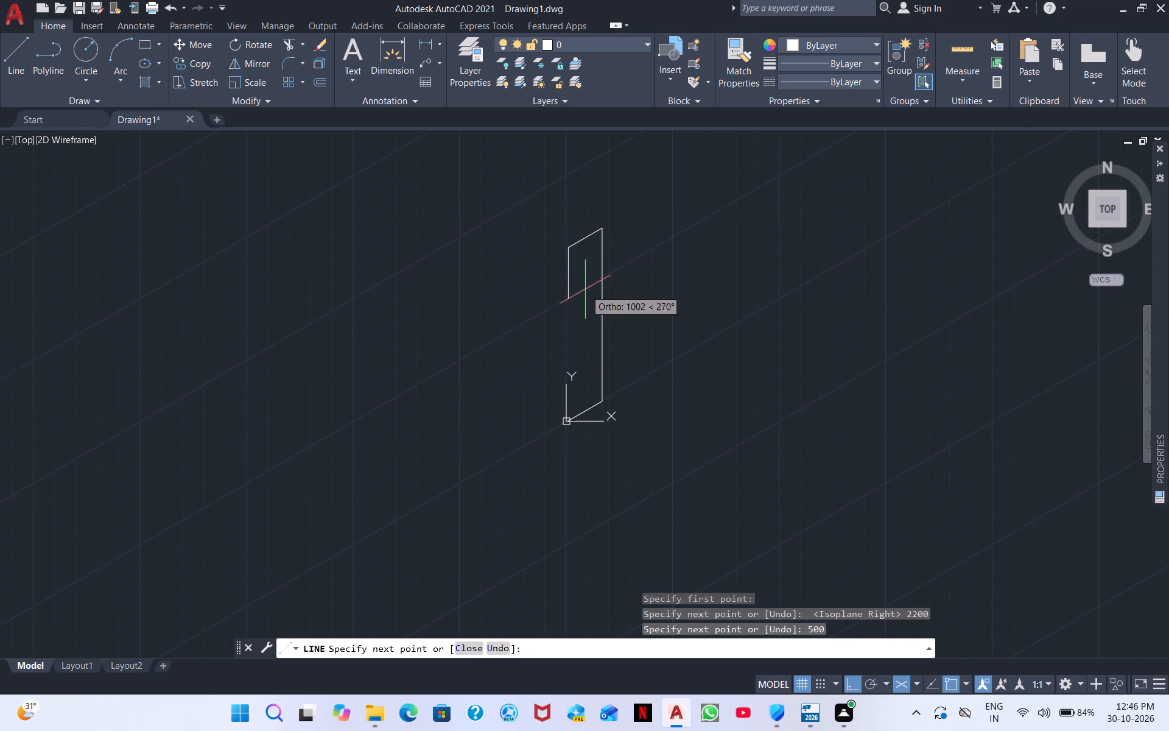
# Close the parallelogram with a vertical line down to the lower end of the first 30° line and end the Line command.
pyautogui.scroll(4, 558, 394)
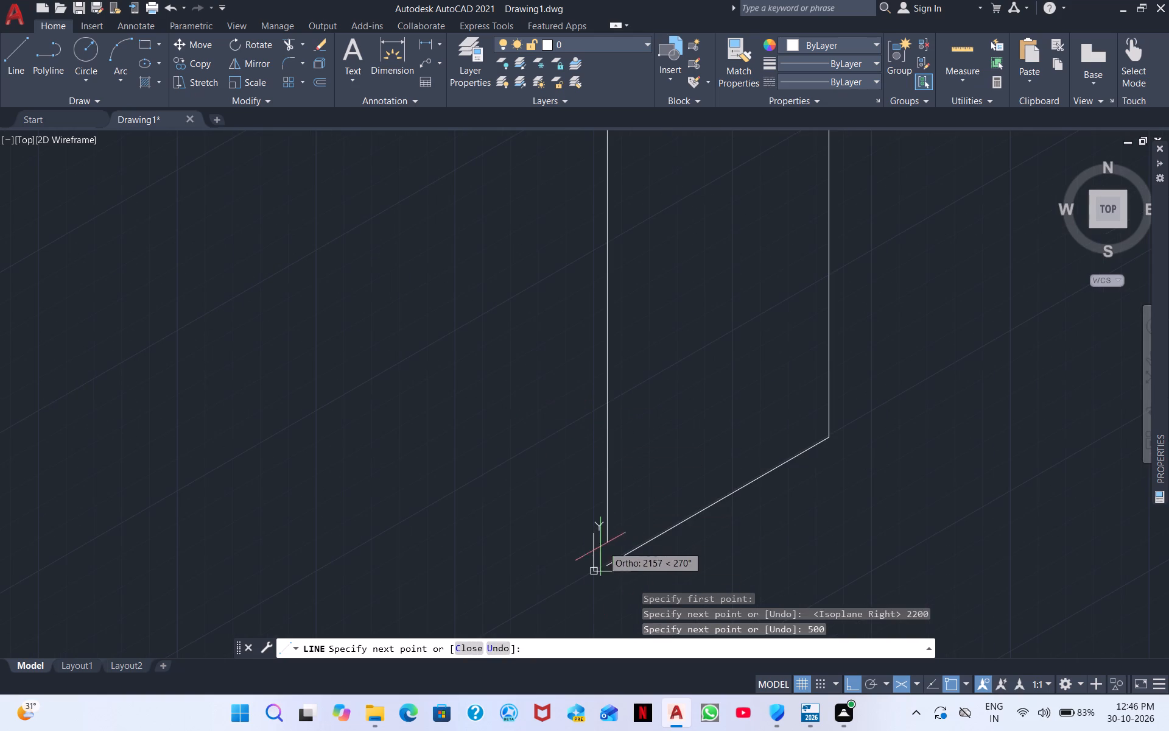
pyautogui.click(611, 570)
pyautogui.rightClick(700, 416)
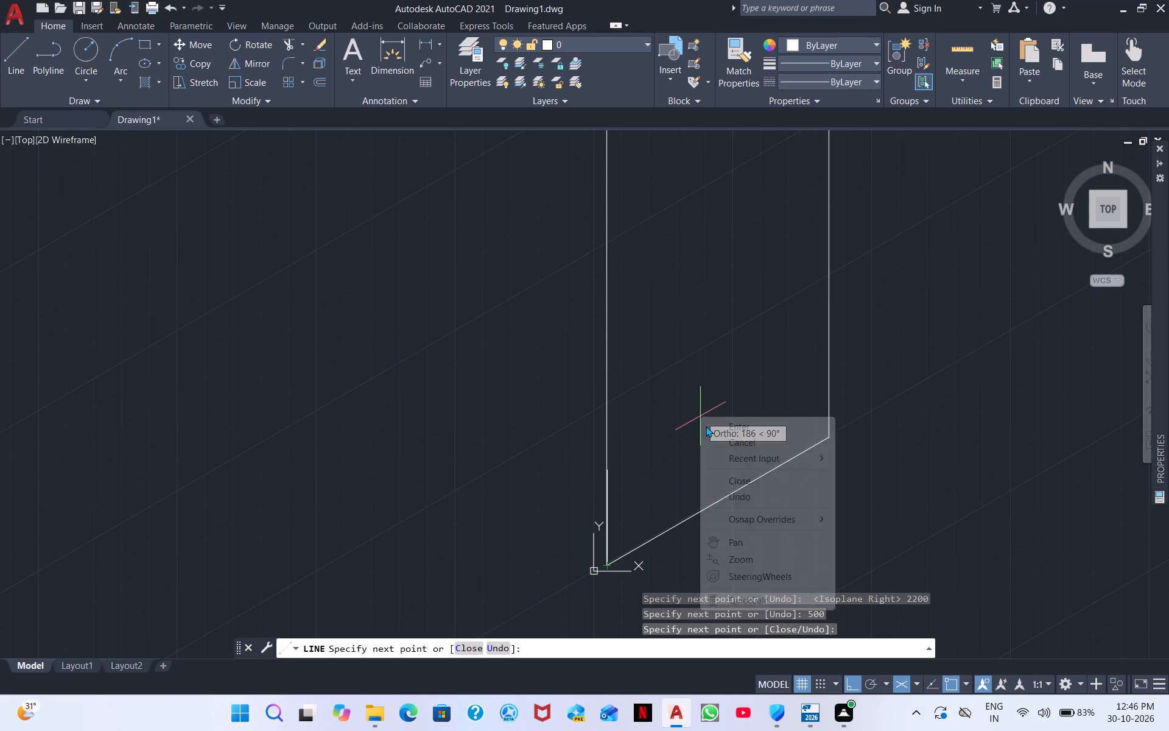
pyautogui.click(756, 438)
# Start a line from the parallelogram's upper-left corner, with the grid off and the left isoplane active, heading along 150°.
pyautogui.moveTo(628, 417); pyautogui.dragTo(604, 695, button='middle')
pyautogui.scroll(-3, 621, 540)
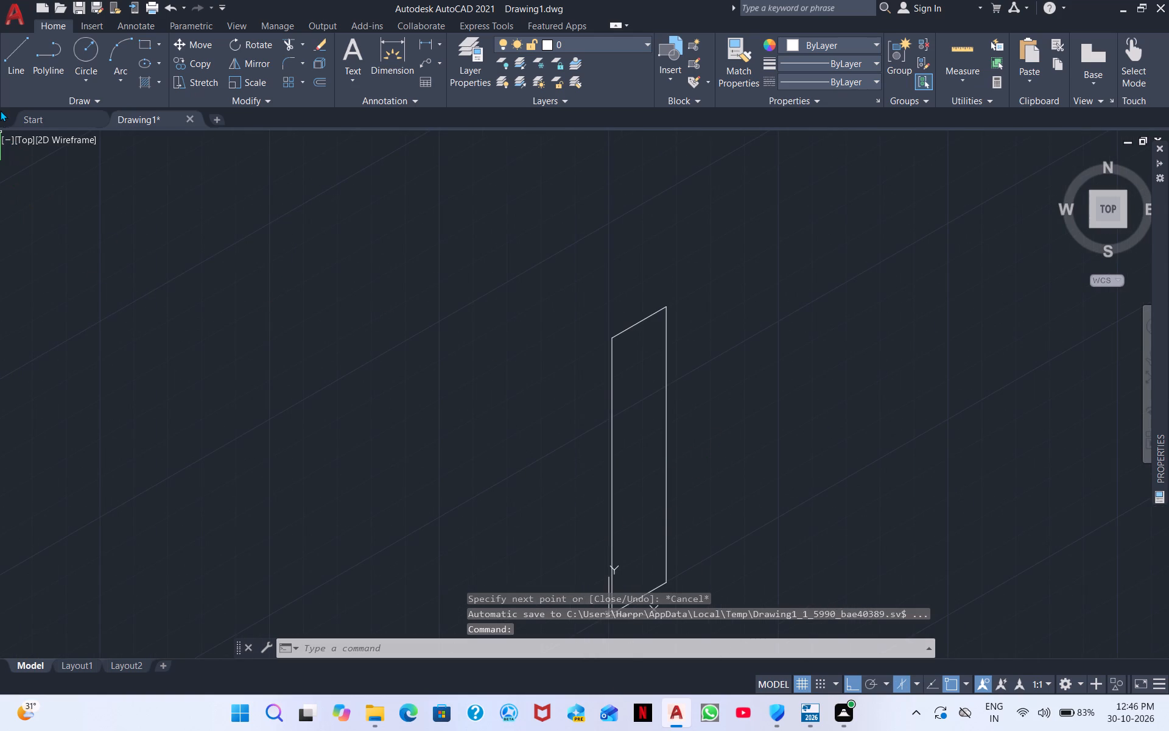
pyautogui.click(16, 71)
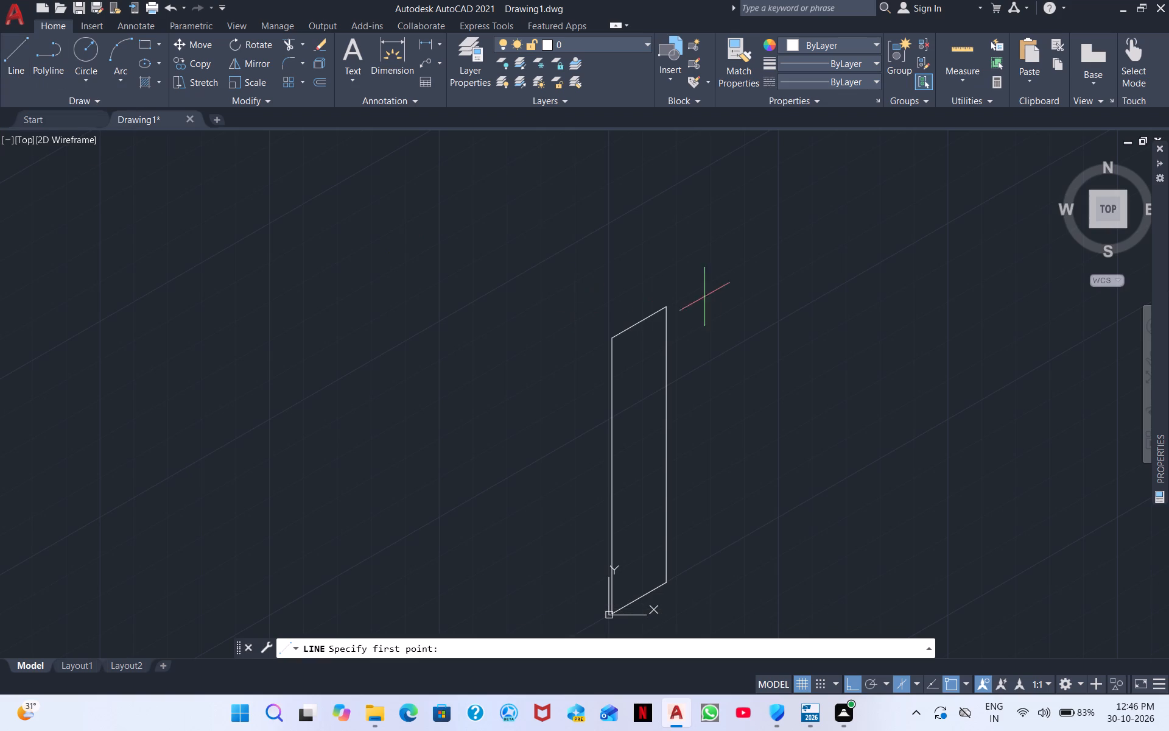
pyautogui.doubleClick(613, 341)
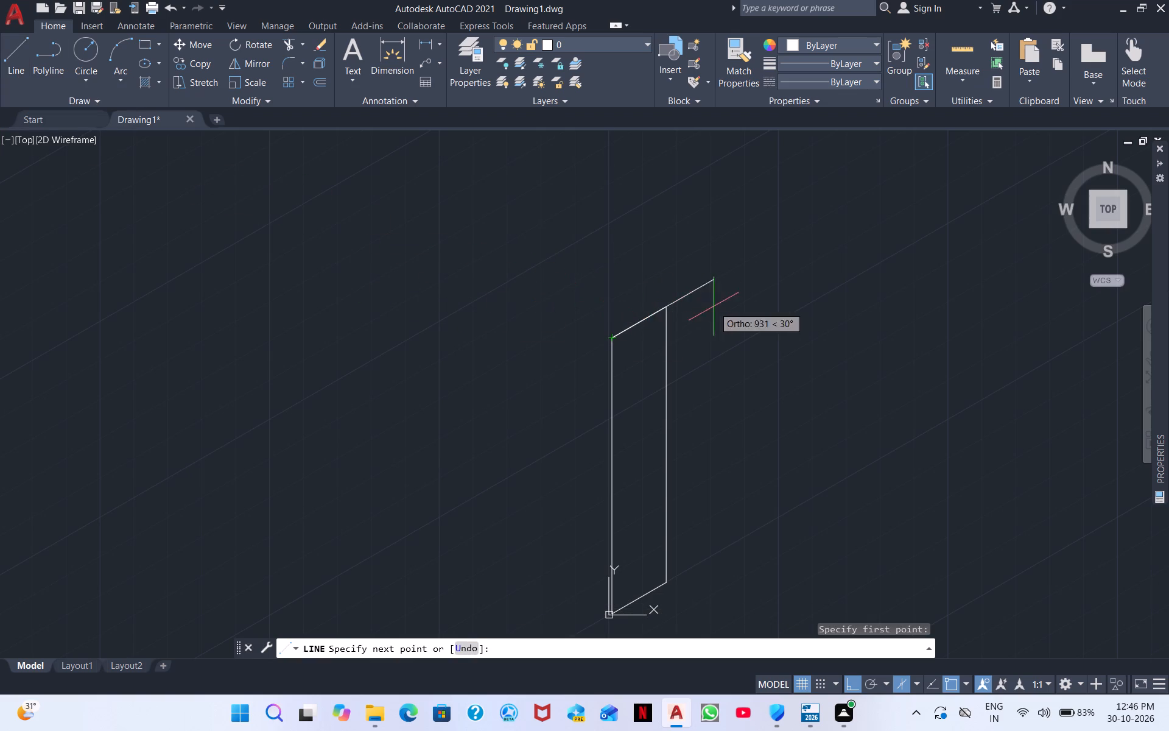
pyautogui.moveTo(370, 283); pyautogui.dragTo(588, 518, button='middle')
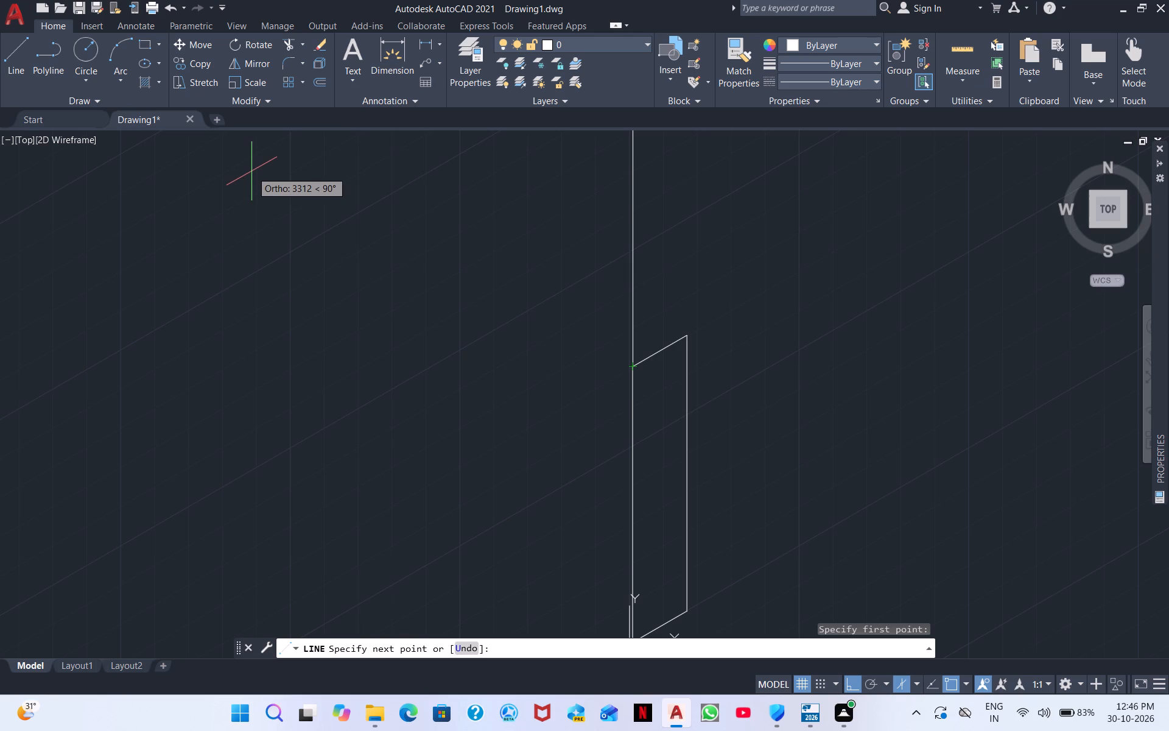
pyautogui.hotkey('ctrl', 'F7')
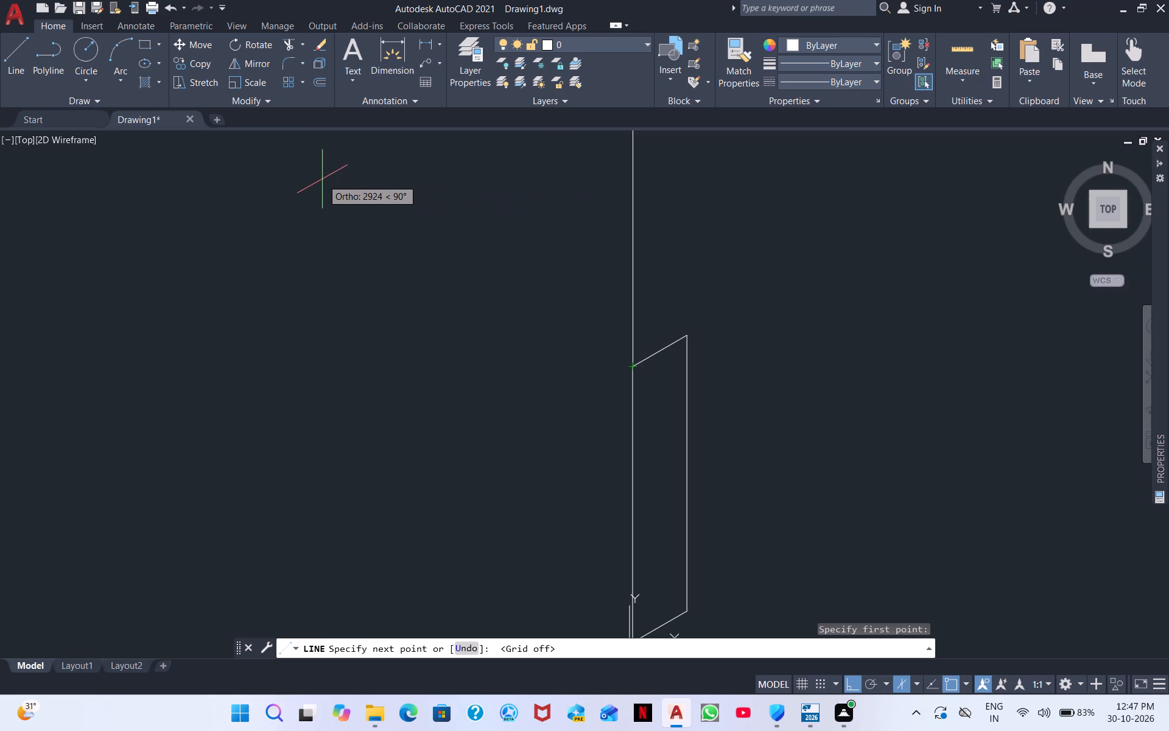
pyautogui.hotkey('ctrl', 'F5')
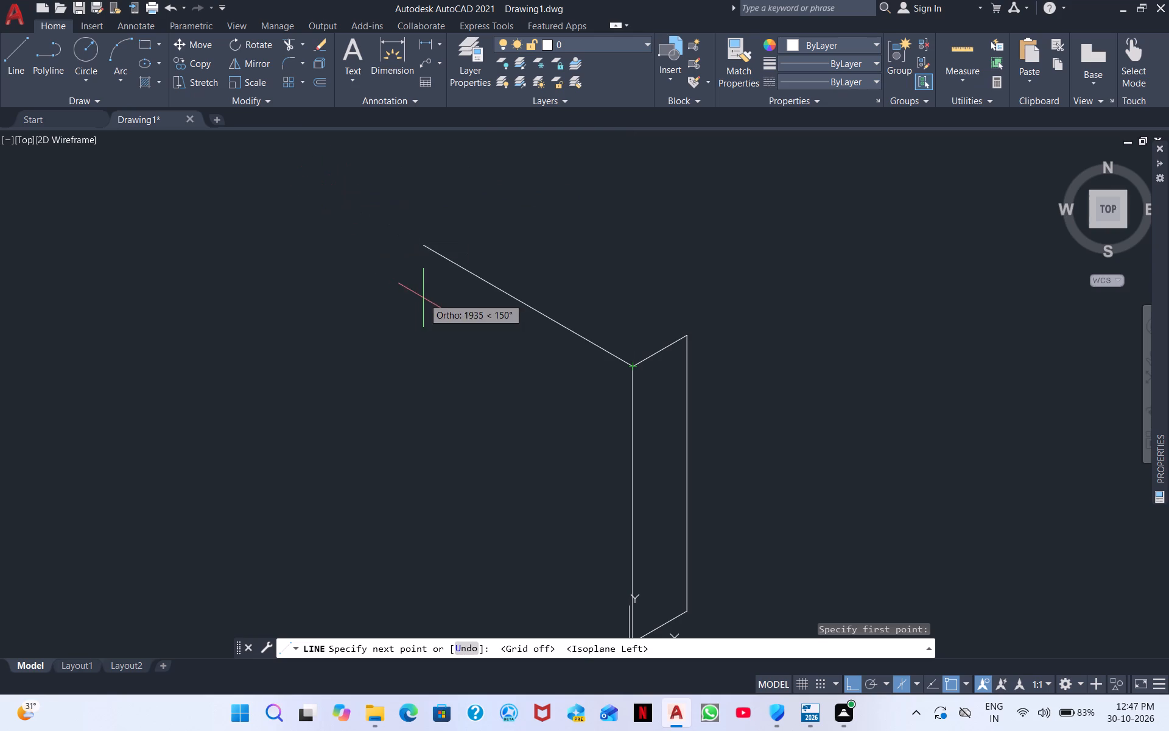
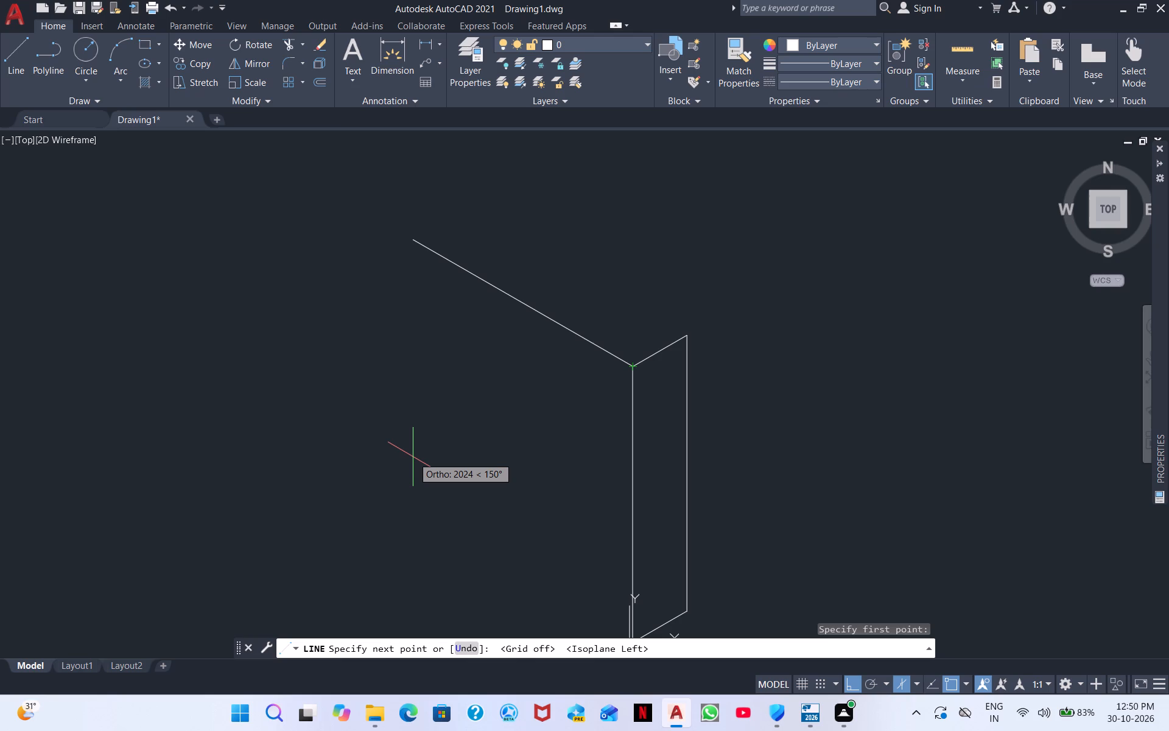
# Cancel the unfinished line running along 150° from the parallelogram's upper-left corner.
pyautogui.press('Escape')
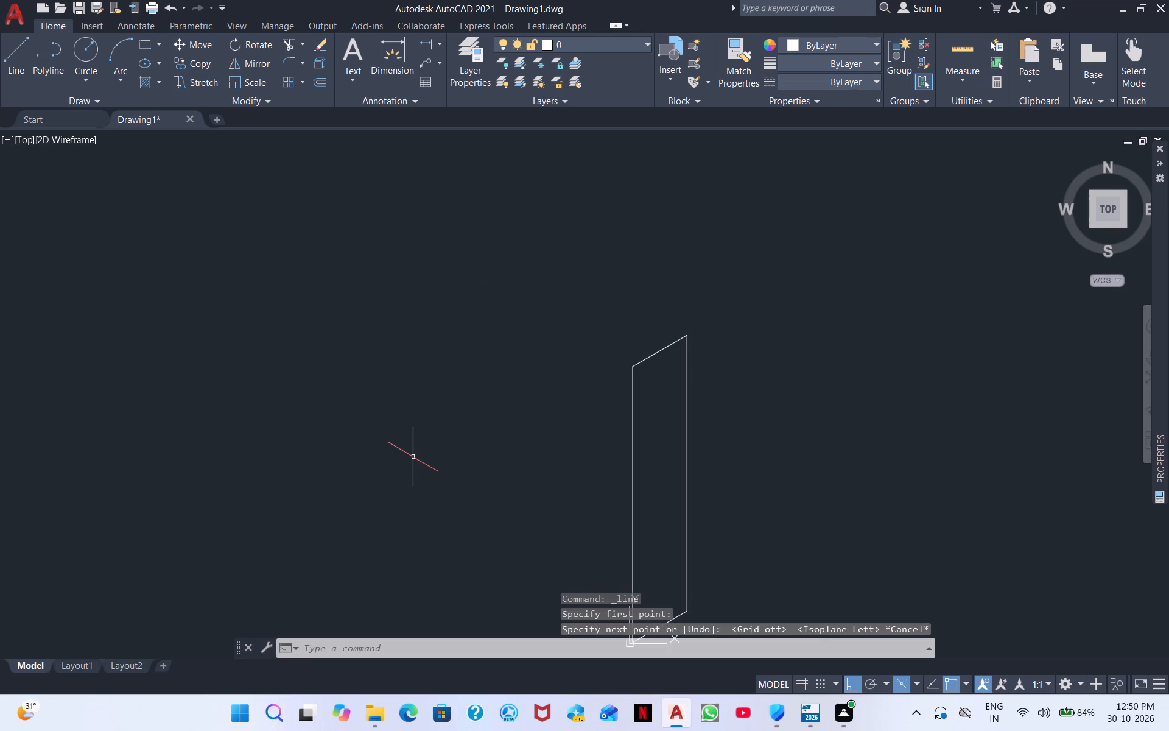
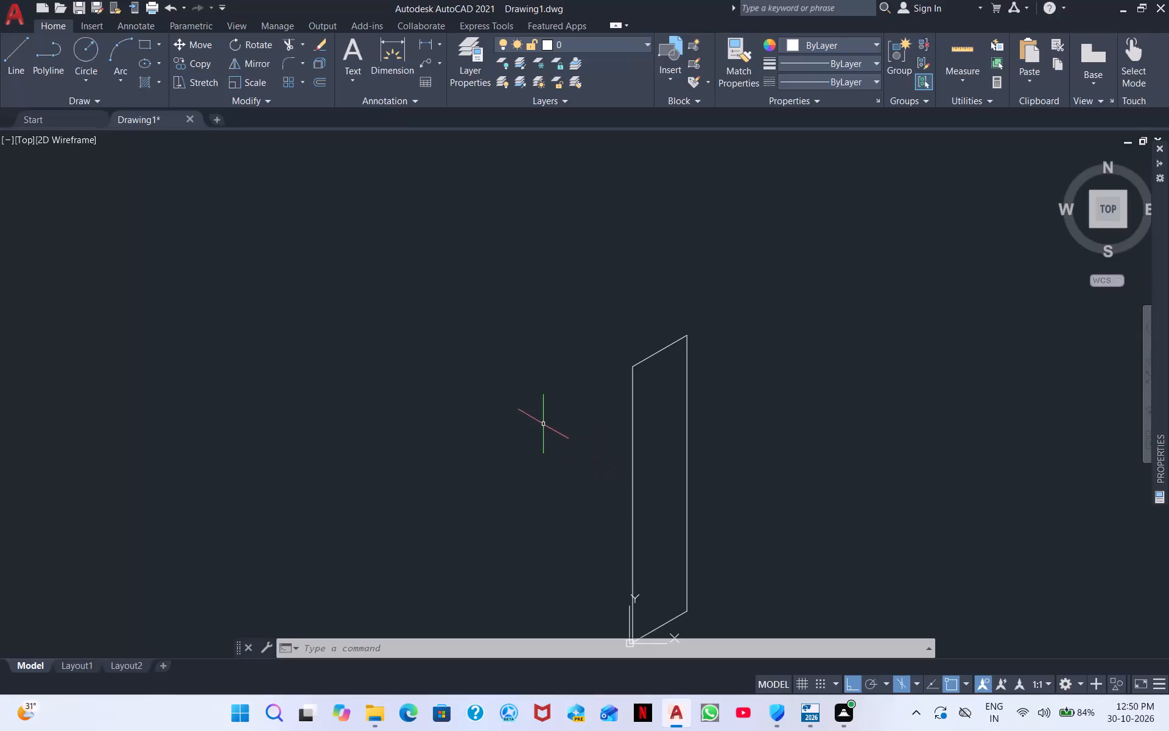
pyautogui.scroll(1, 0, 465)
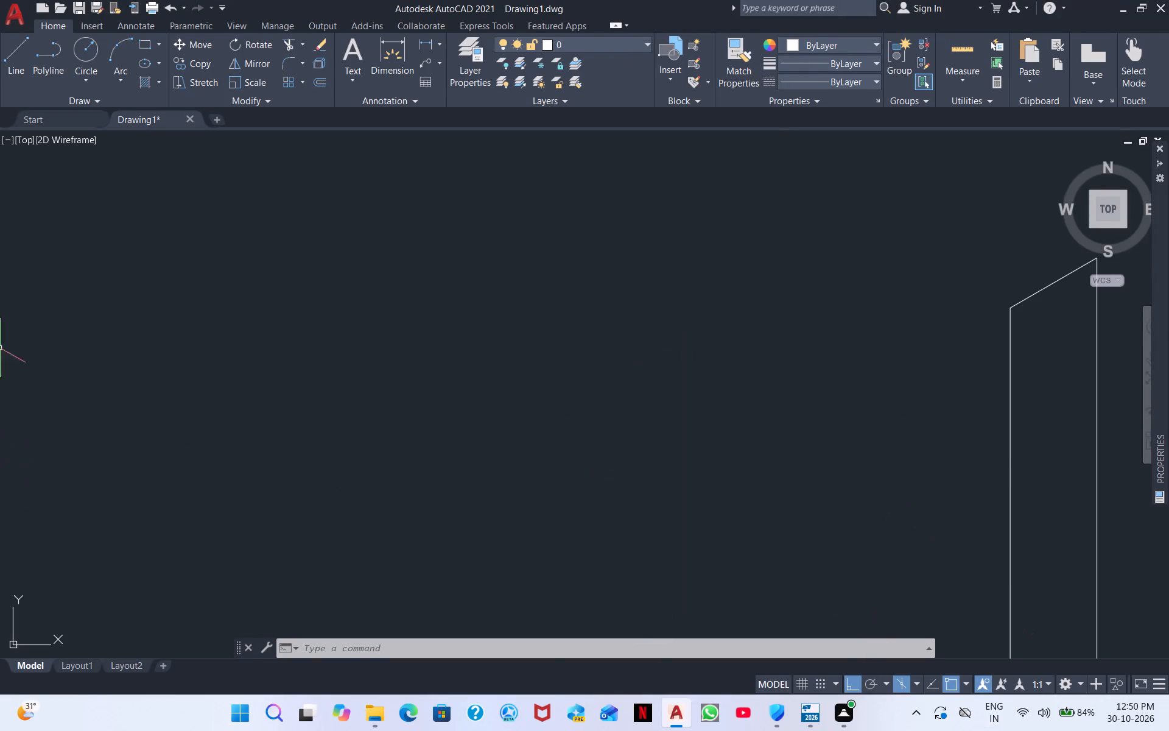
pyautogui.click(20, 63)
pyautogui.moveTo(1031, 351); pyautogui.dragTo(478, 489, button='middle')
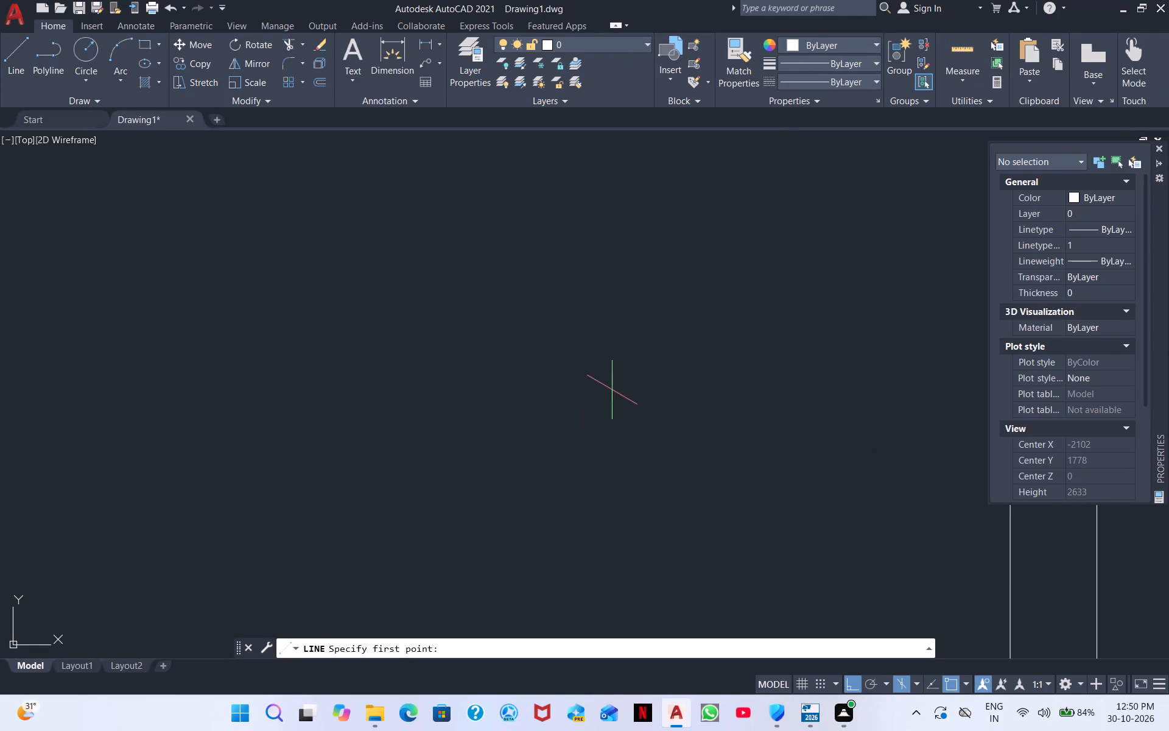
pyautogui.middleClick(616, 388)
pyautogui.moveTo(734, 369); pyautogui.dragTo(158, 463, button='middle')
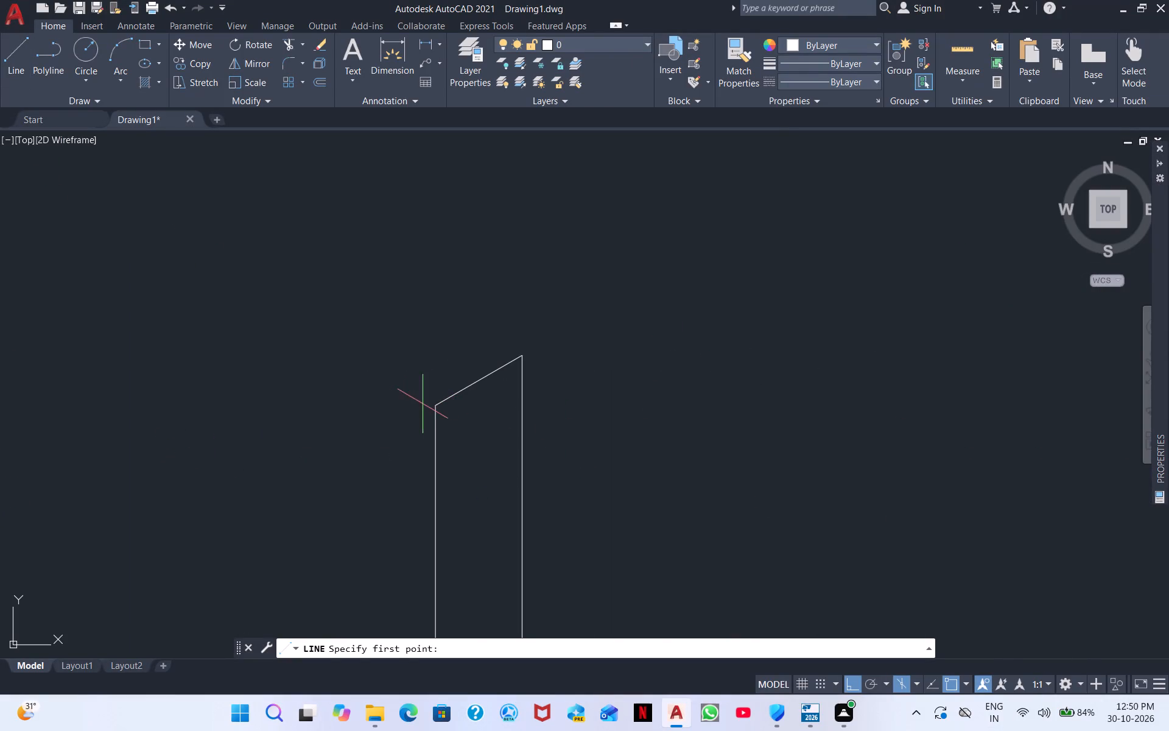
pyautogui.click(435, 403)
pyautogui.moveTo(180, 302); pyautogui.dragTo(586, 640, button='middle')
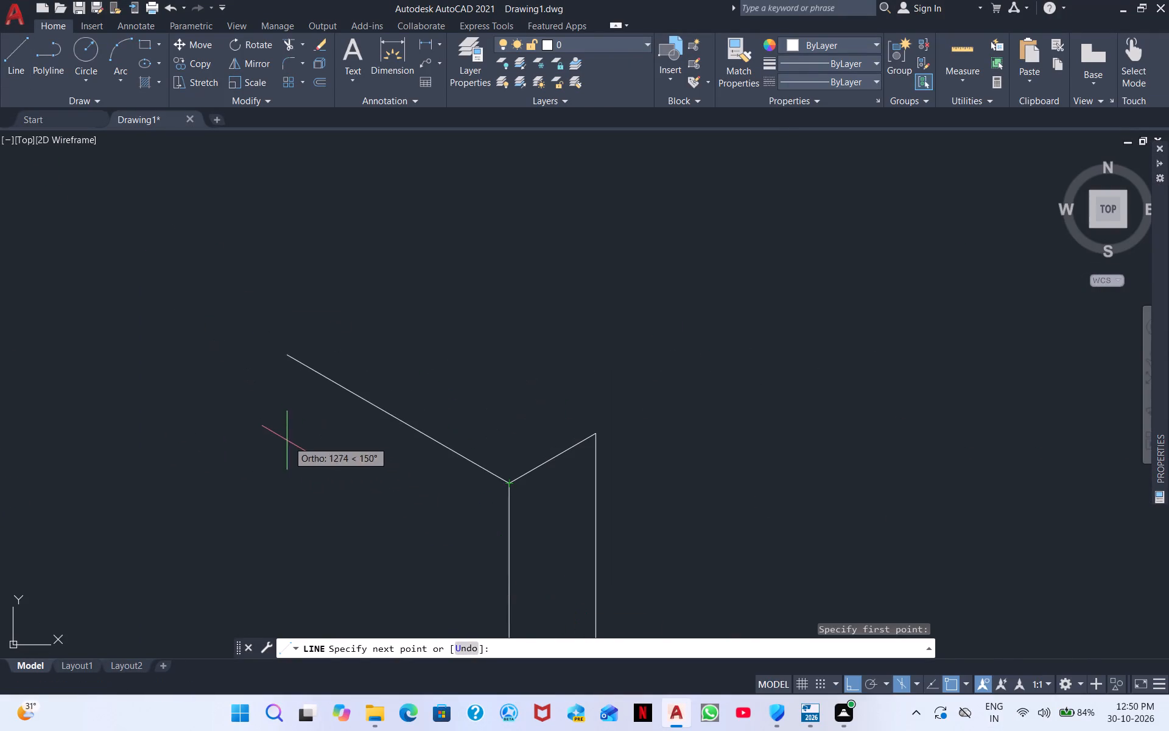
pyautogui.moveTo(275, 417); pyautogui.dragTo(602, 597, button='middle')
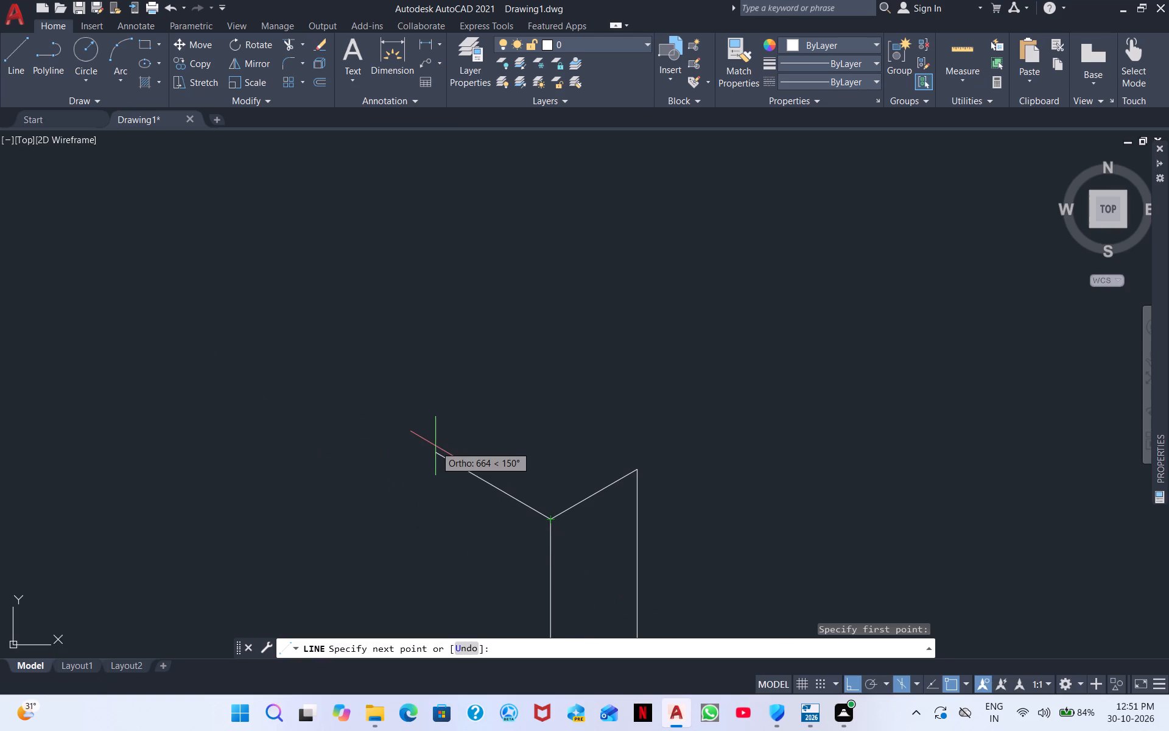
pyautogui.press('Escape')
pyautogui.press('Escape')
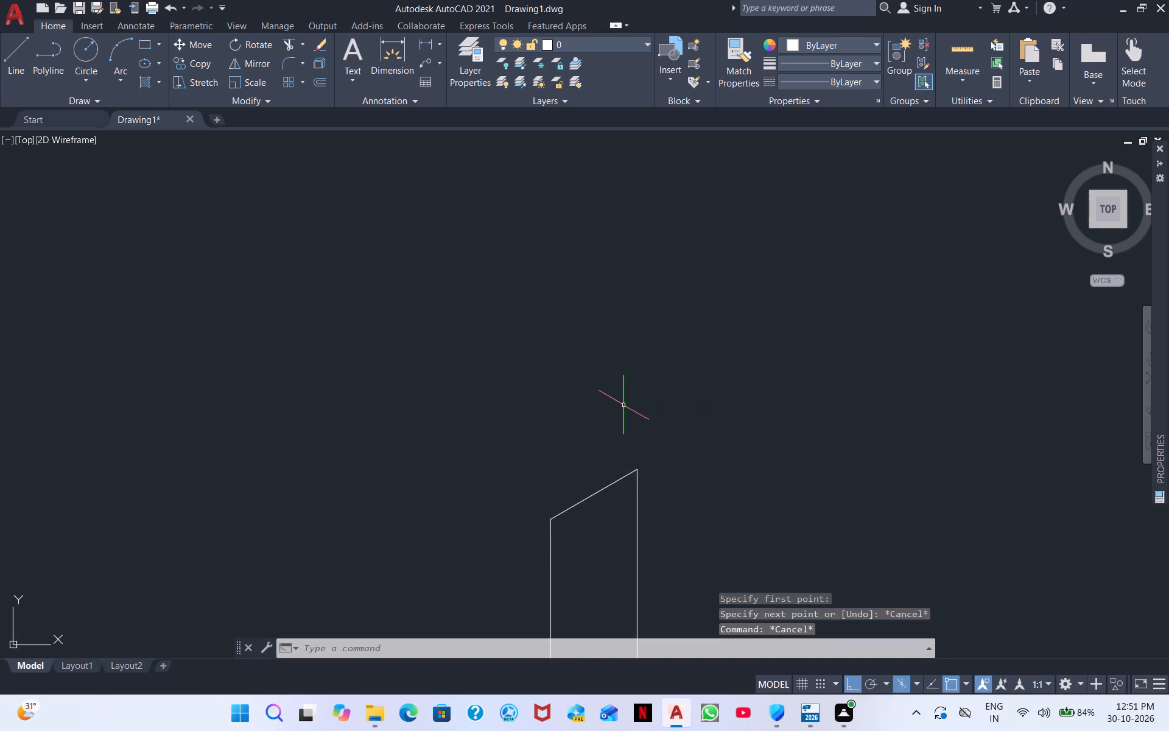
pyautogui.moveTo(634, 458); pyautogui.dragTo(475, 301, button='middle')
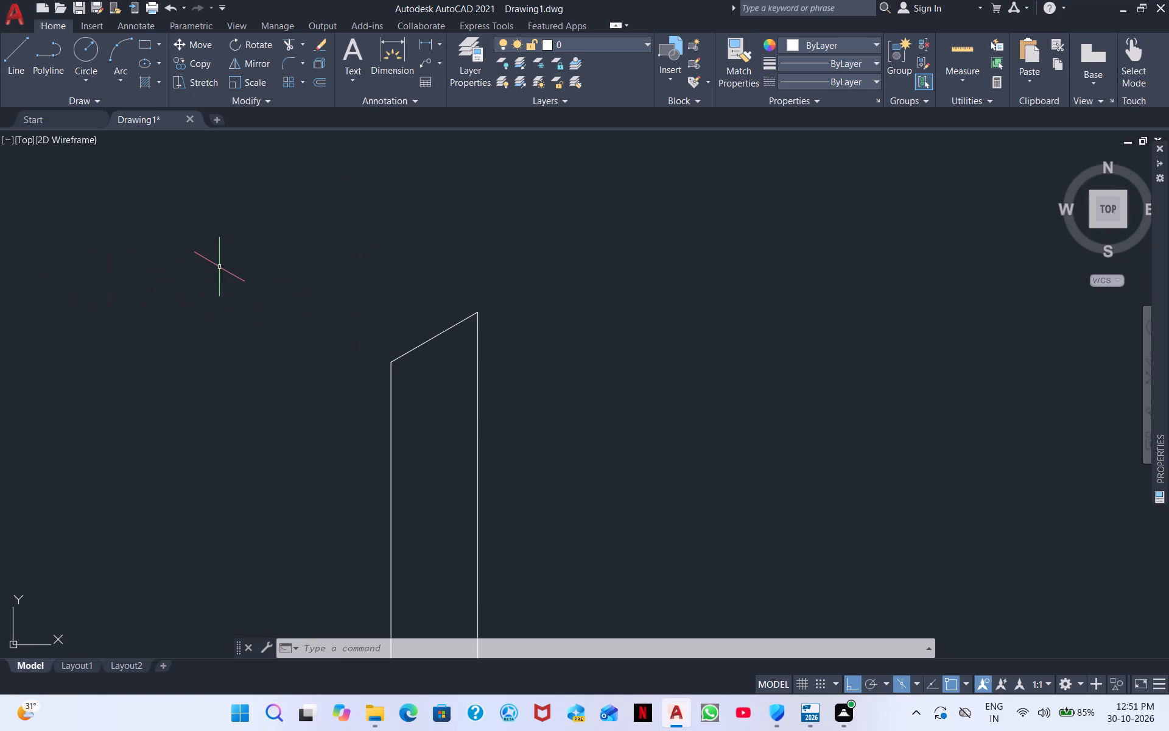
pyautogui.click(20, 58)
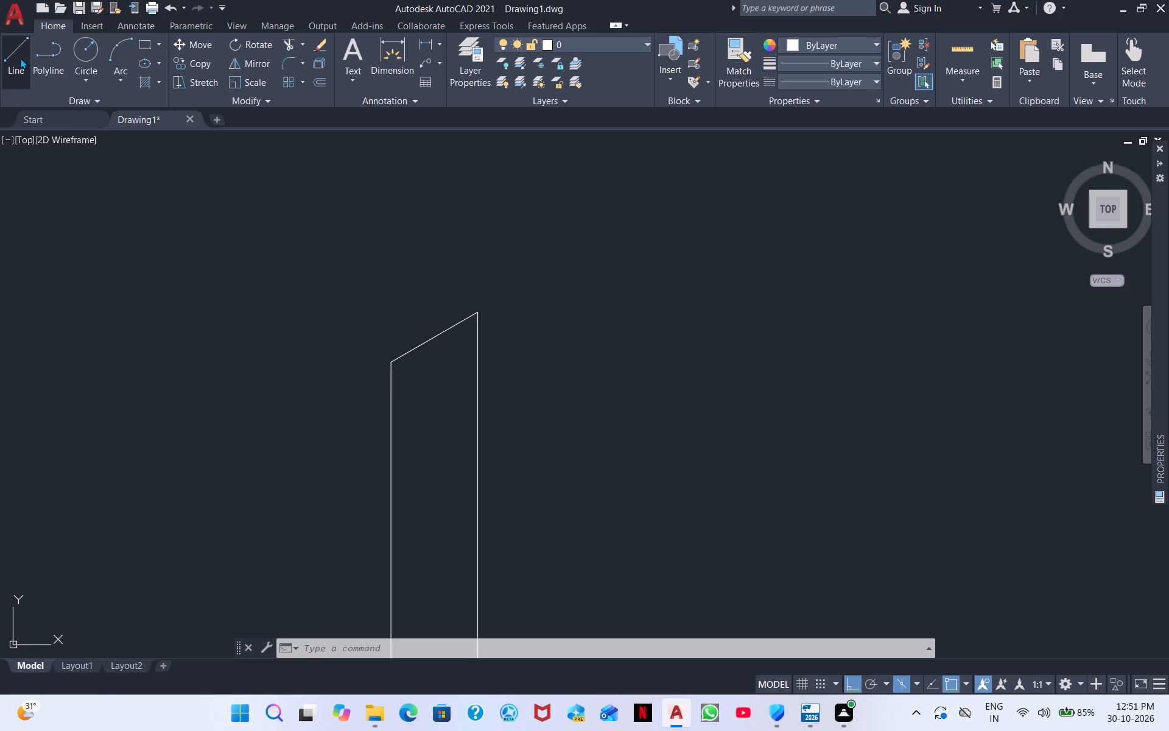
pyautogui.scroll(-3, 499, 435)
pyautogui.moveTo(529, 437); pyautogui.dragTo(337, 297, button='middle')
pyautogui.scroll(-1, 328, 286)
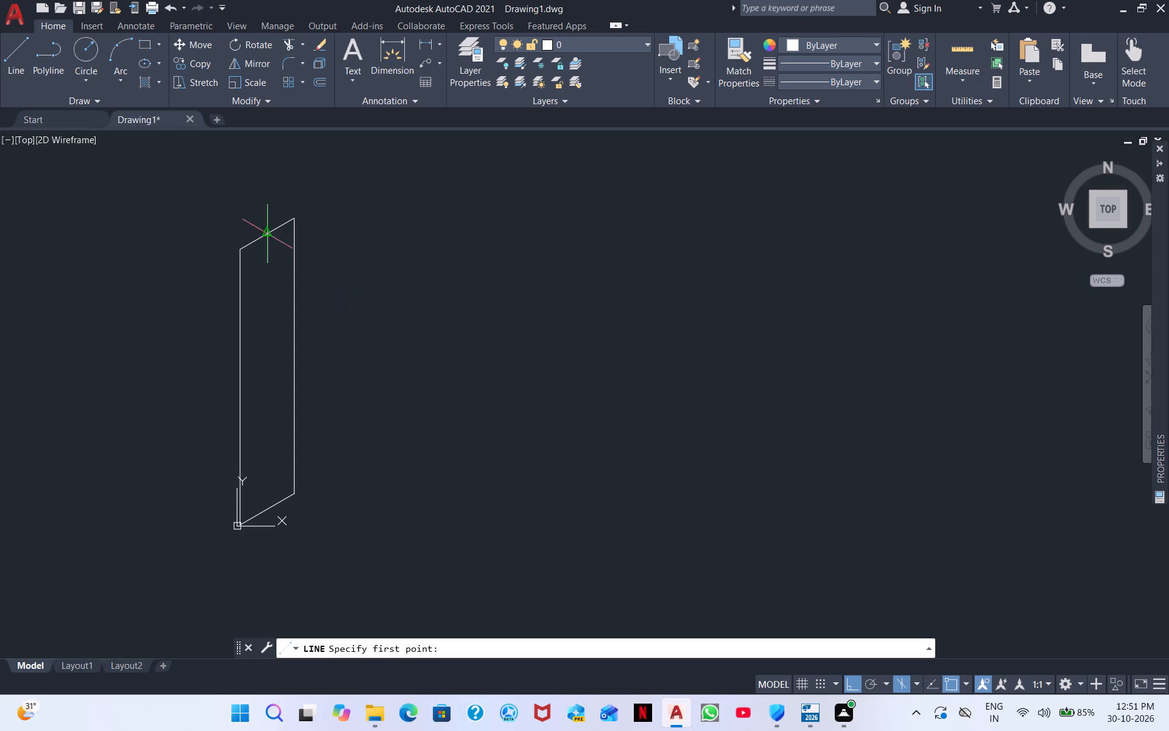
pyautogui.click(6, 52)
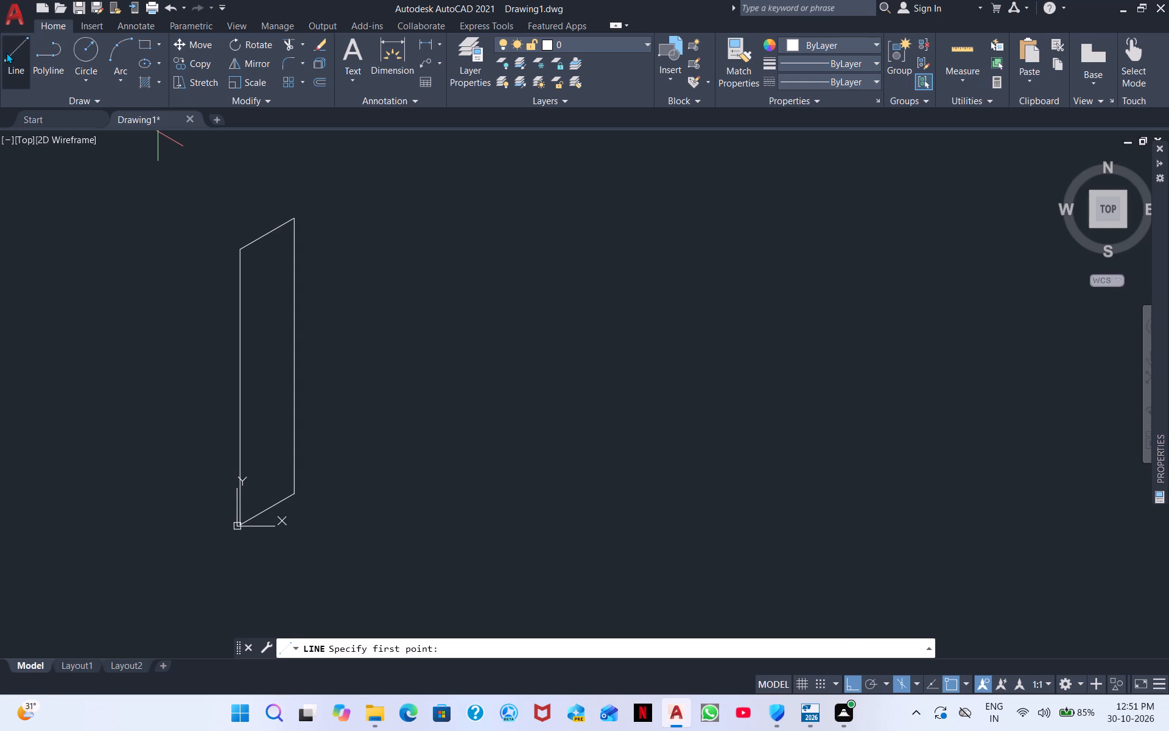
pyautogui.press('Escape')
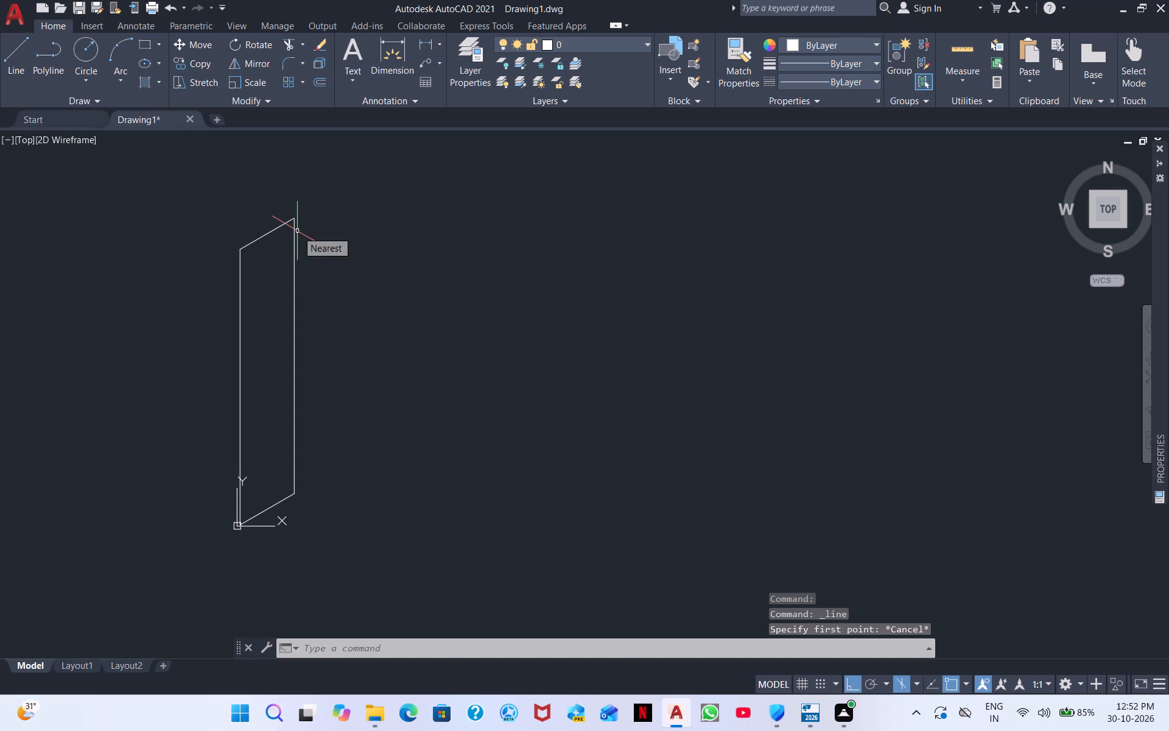
# Erase the two vertical edges of the isometric parallelogram.
pyautogui.moveTo(434, 369); pyautogui.dragTo(166, 334)
pyautogui.click(110, 300)
pyautogui.rightClick(505, 328)
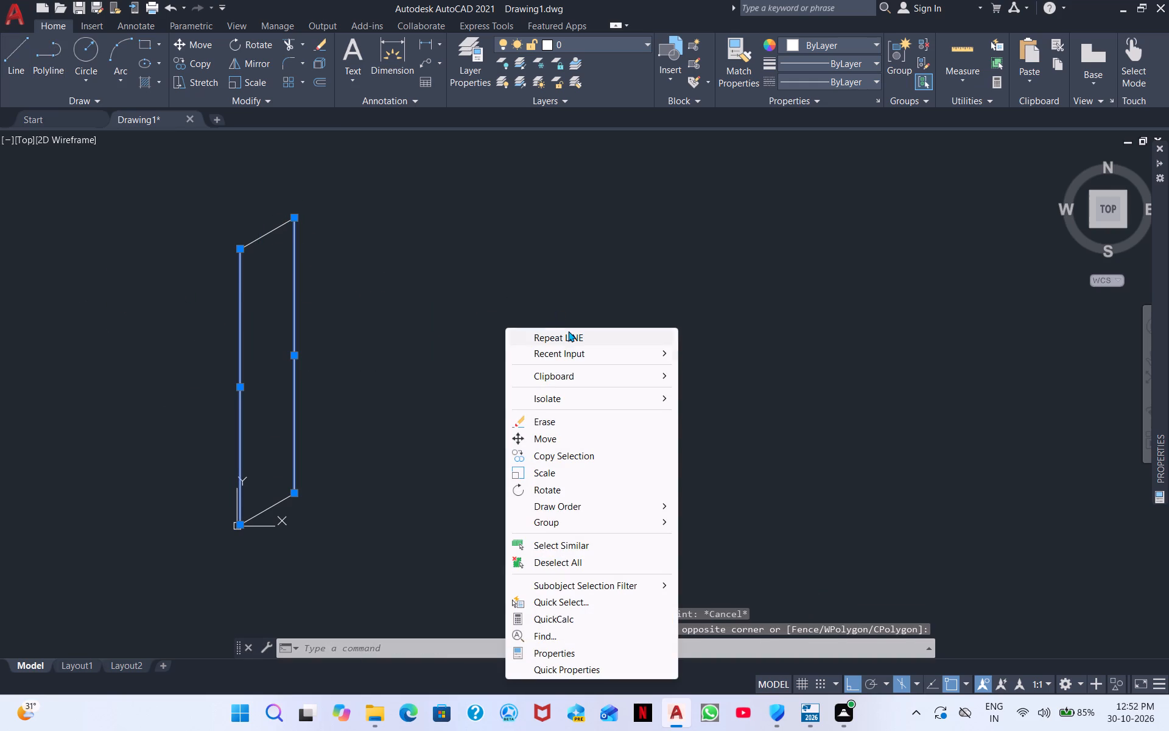
pyautogui.click(582, 428)
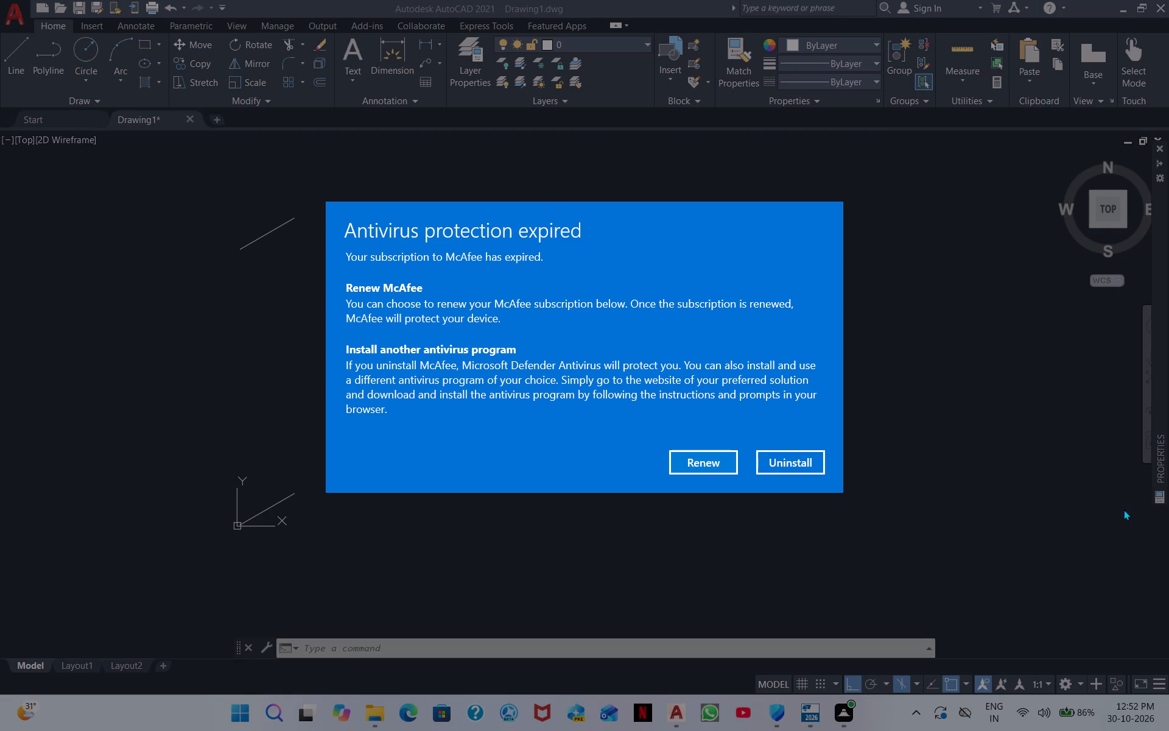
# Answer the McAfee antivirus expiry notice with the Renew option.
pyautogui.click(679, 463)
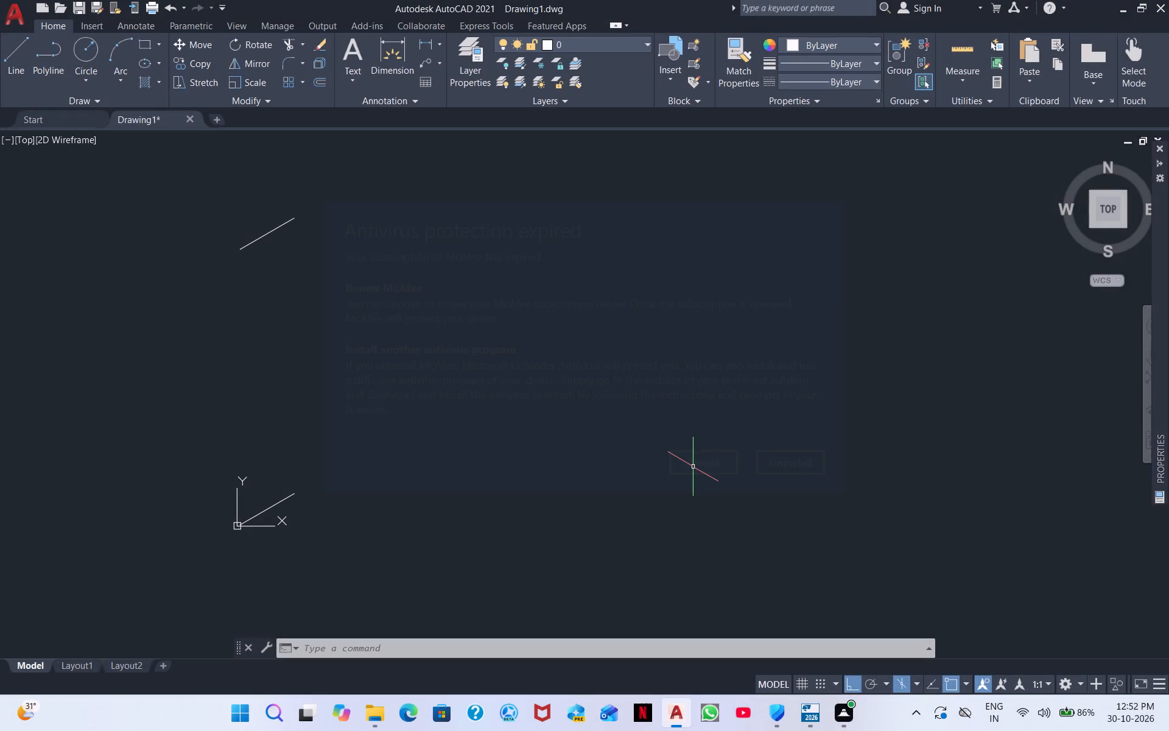
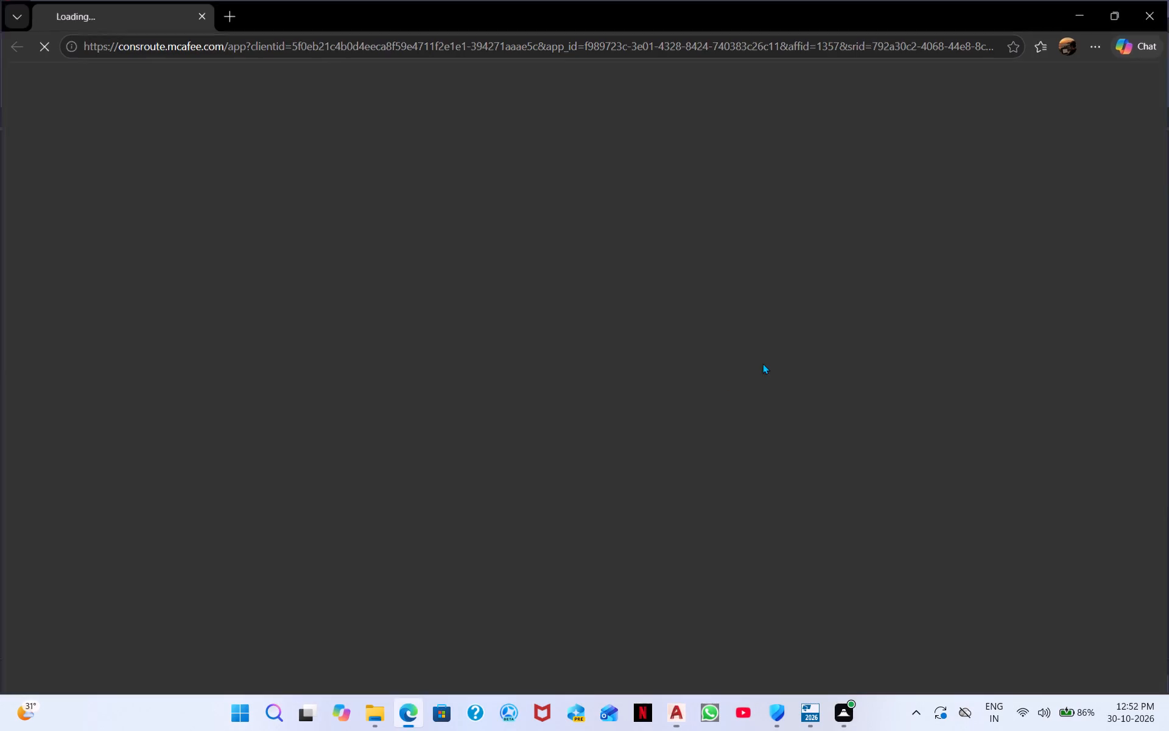
# Close the browser window that is loading the McAfee renewal page.
pyautogui.click(1153, 21)
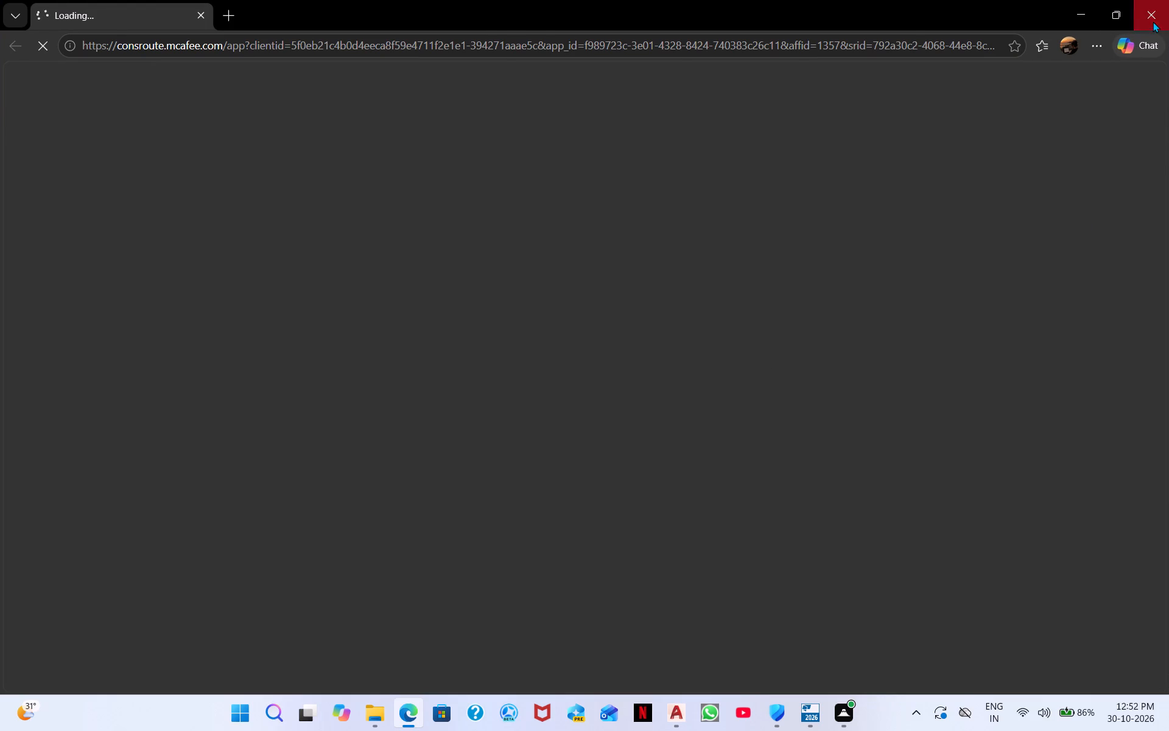
# Erase the upper slanted line, leaving only the lower slanted edge at the origin.
pyautogui.rightClick(463, 417)
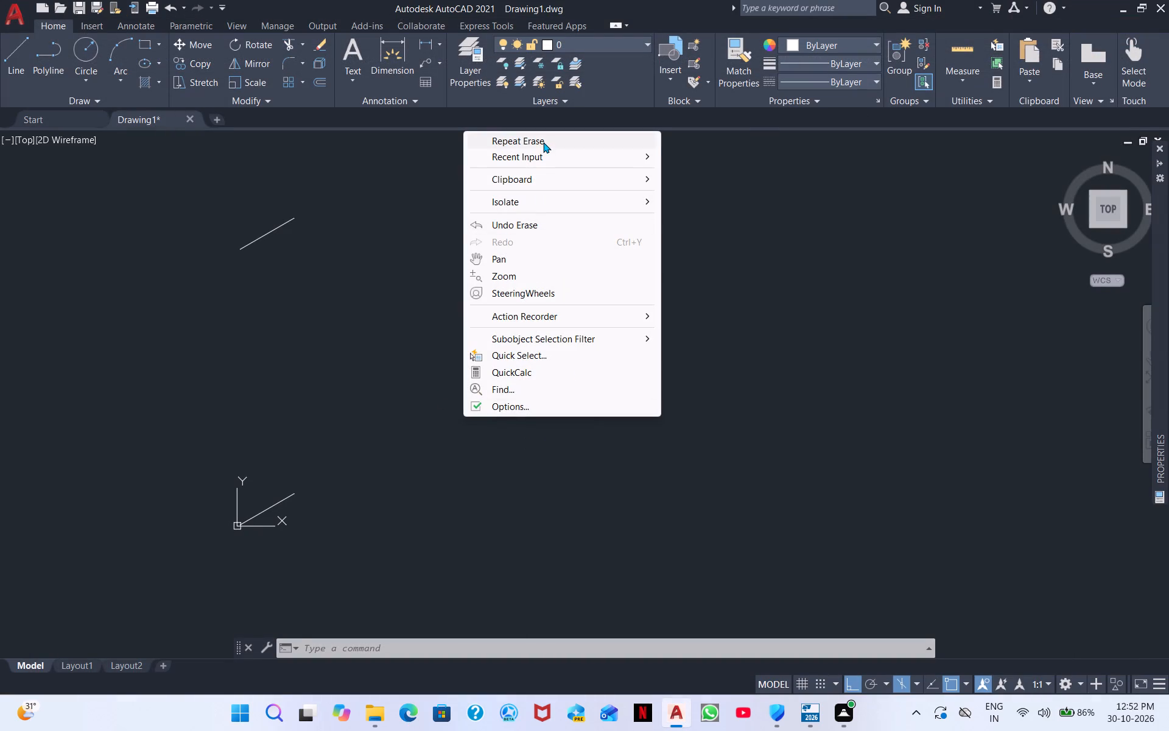
pyautogui.click(543, 142)
pyautogui.moveTo(307, 470); pyautogui.dragTo(594, 540, button='middle')
pyautogui.moveTo(533, 276); pyautogui.dragTo(584, 370)
pyautogui.click(620, 347)
pyautogui.moveTo(583, 314); pyautogui.dragTo(521, 269)
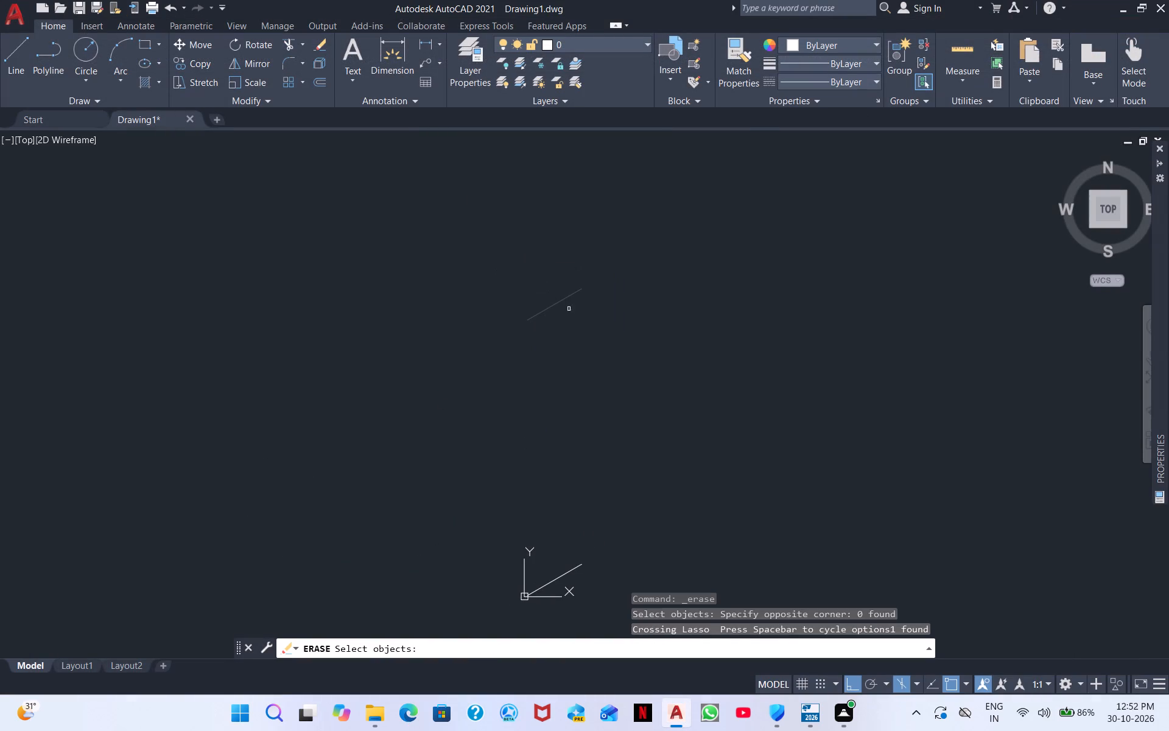
pyautogui.rightClick(724, 374)
# Start a line at the lower end of the remaining slanted edge and draw it 2400 mm straight up.
pyautogui.scroll(2, 609, 468)
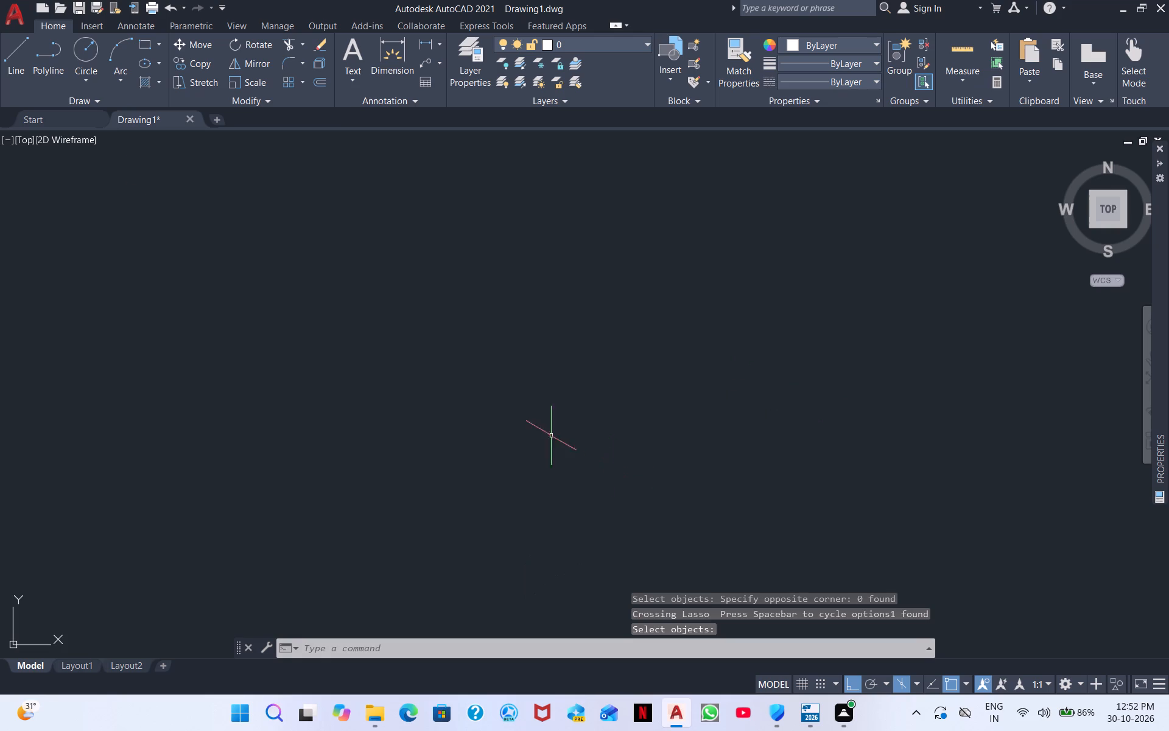
pyautogui.click(9, 57)
pyautogui.moveTo(377, 502); pyautogui.dragTo(590, 348, button='middle')
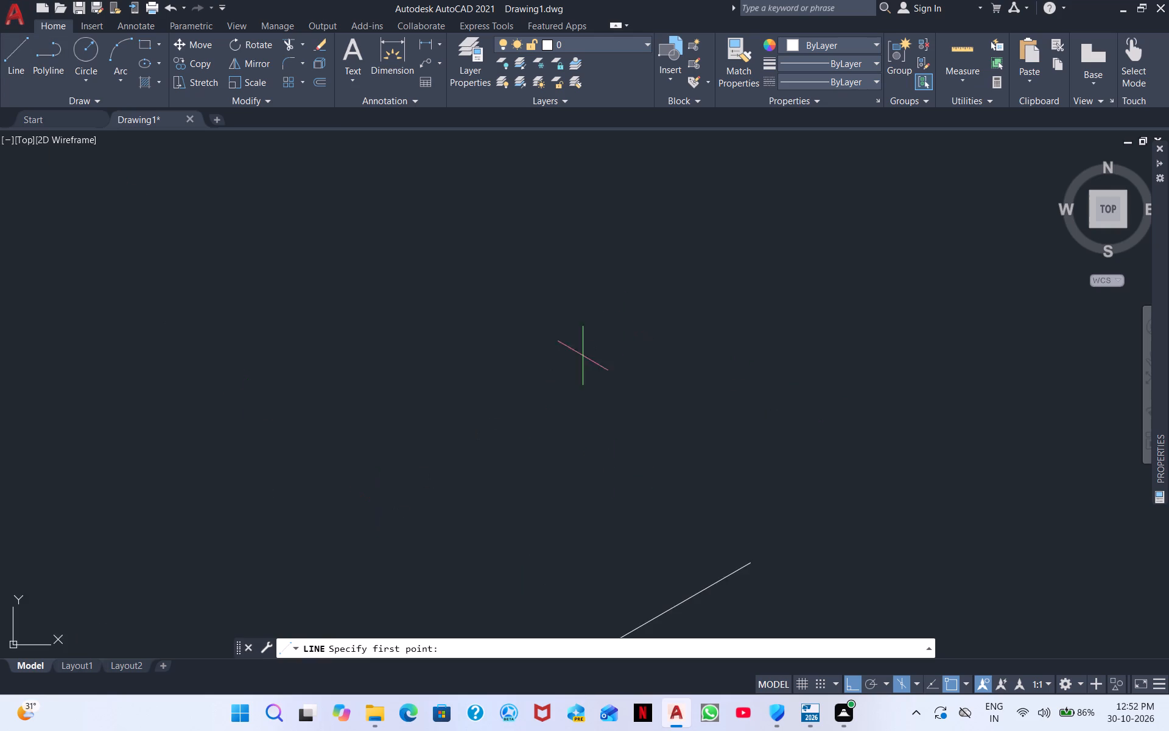
pyautogui.scroll(-1, 514, 450)
pyautogui.scroll(5, 578, 564)
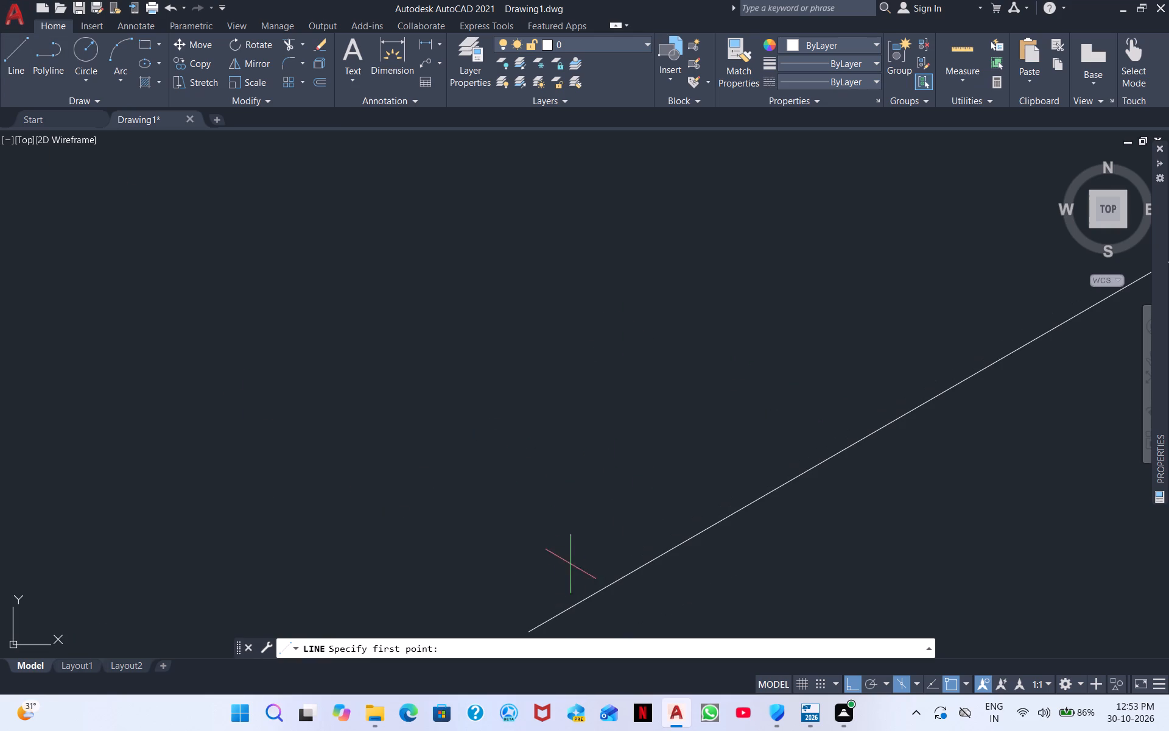
pyautogui.click(528, 632)
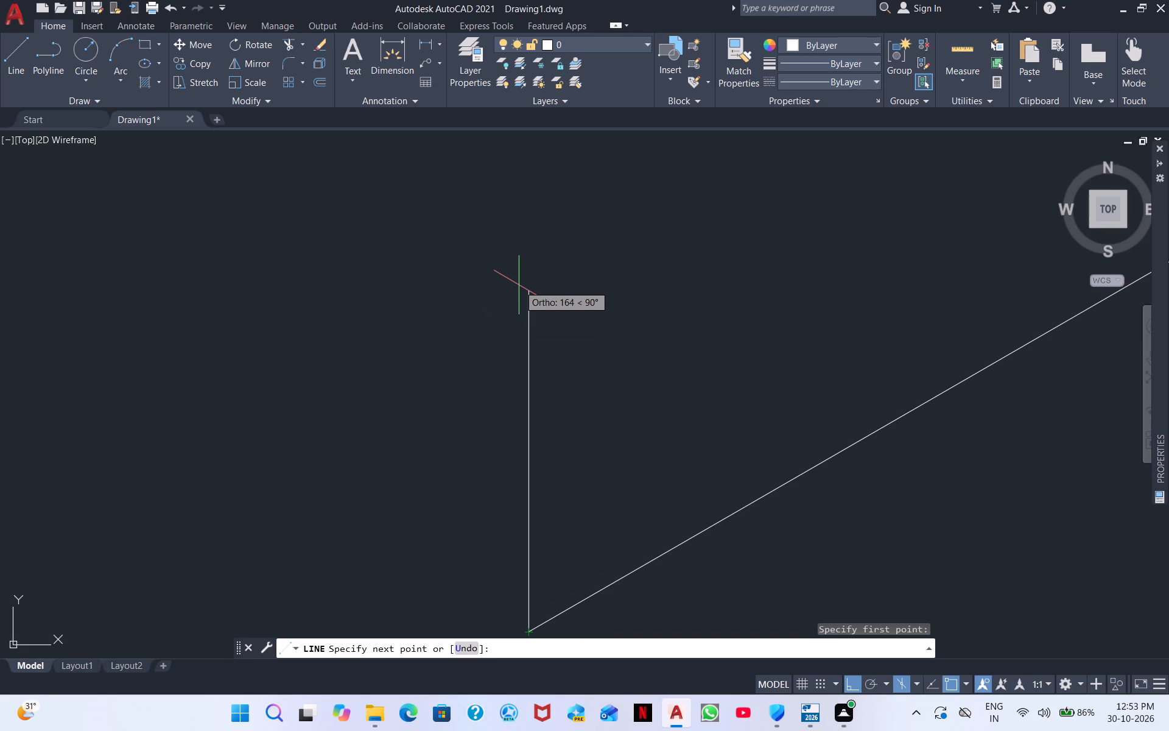
pyautogui.write('2400')
pyautogui.press('Return')
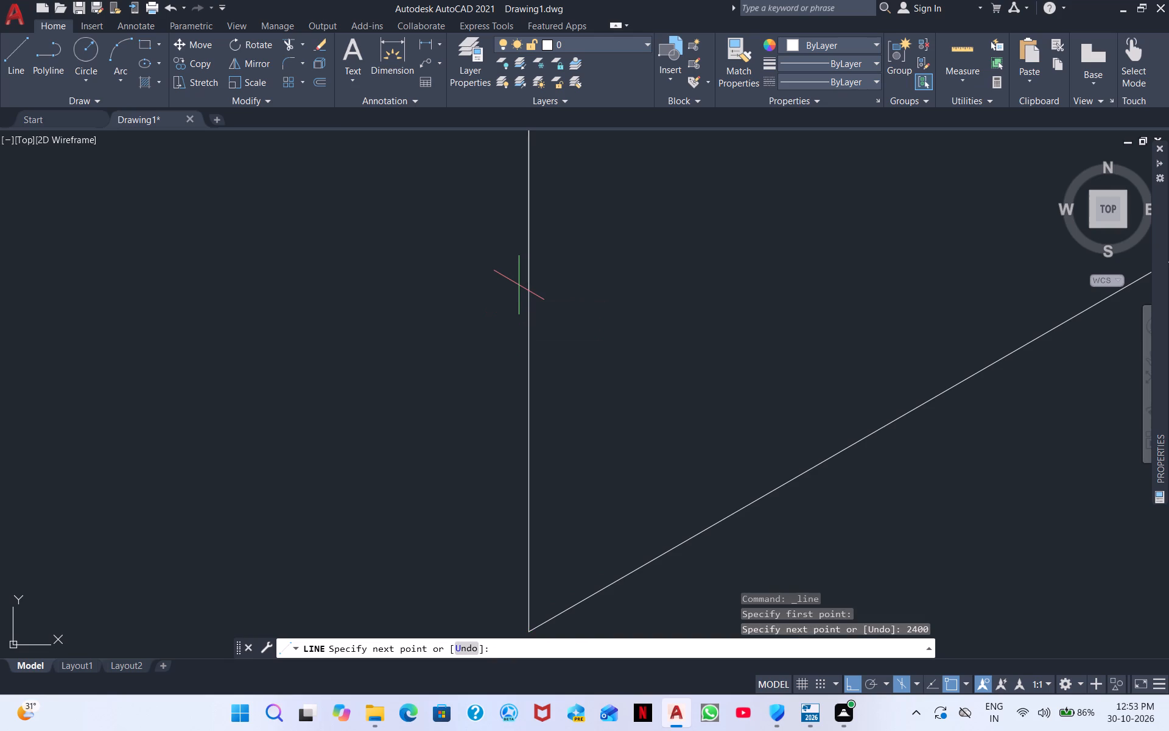
# Continue the line straight up with a 200 mm segment and a further 2400 mm segment, and end the line.
pyautogui.scroll(-2, 564, 231)
pyautogui.scroll(-4, 593, 189)
pyautogui.moveTo(600, 180); pyautogui.dragTo(506, 730, button='middle')
pyautogui.scroll(-3, 532, 554)
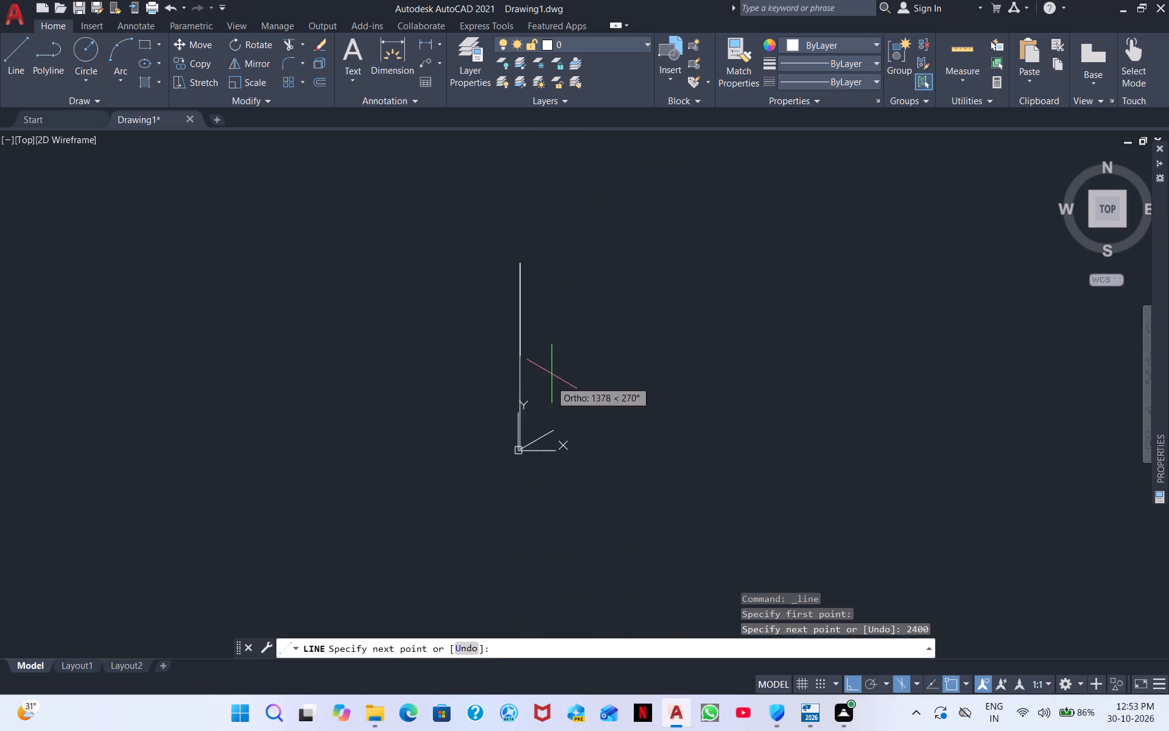
pyautogui.moveTo(576, 235); pyautogui.dragTo(555, 376, button='middle')
pyautogui.scroll(-3, 524, 198)
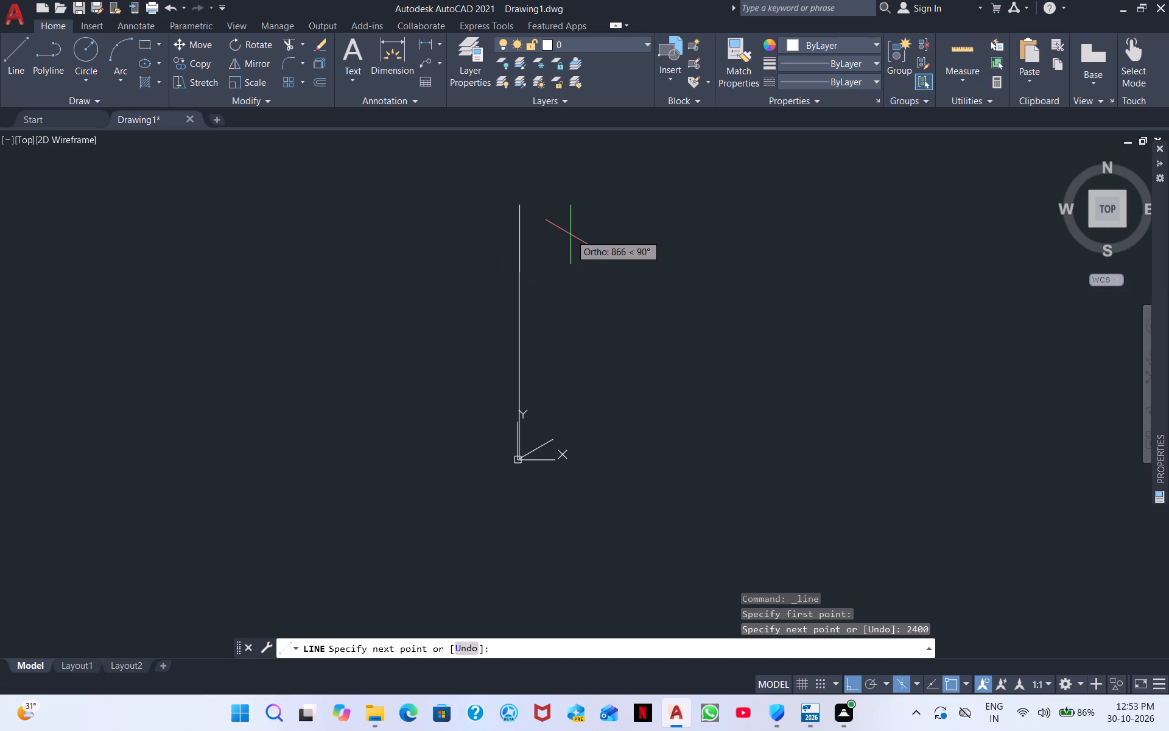
pyautogui.write('200')
pyautogui.press('Return')
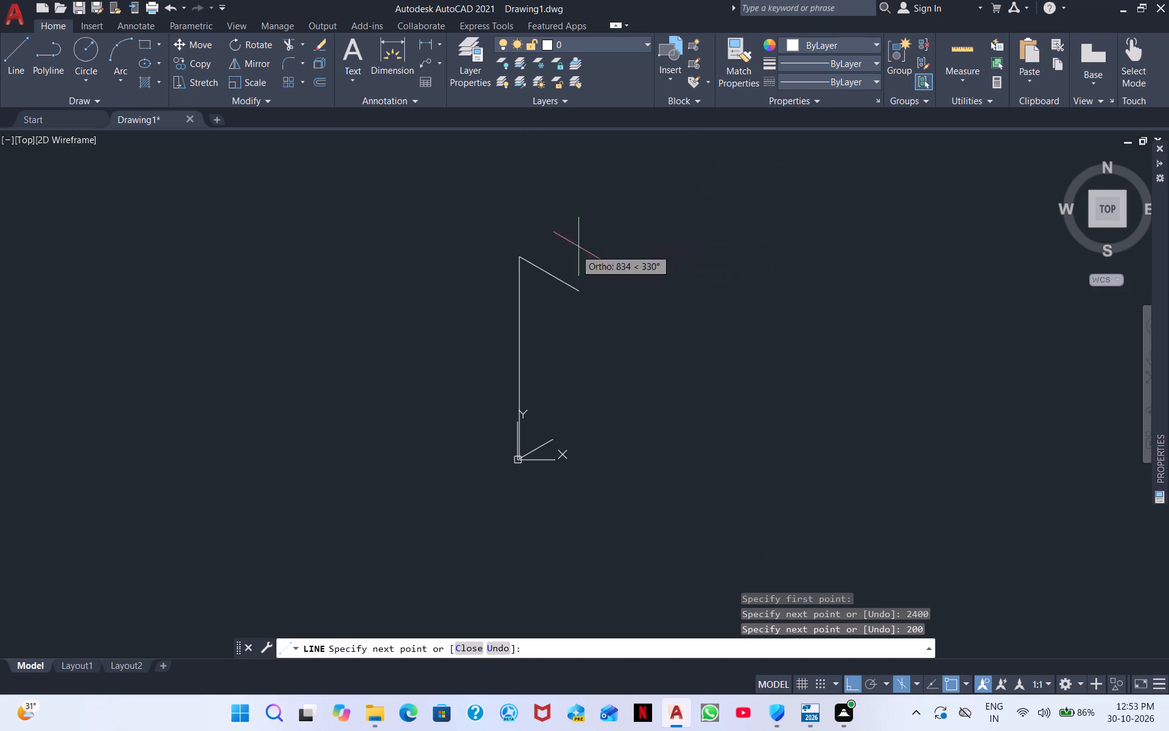
pyautogui.write('2400')
pyautogui.press('Return')
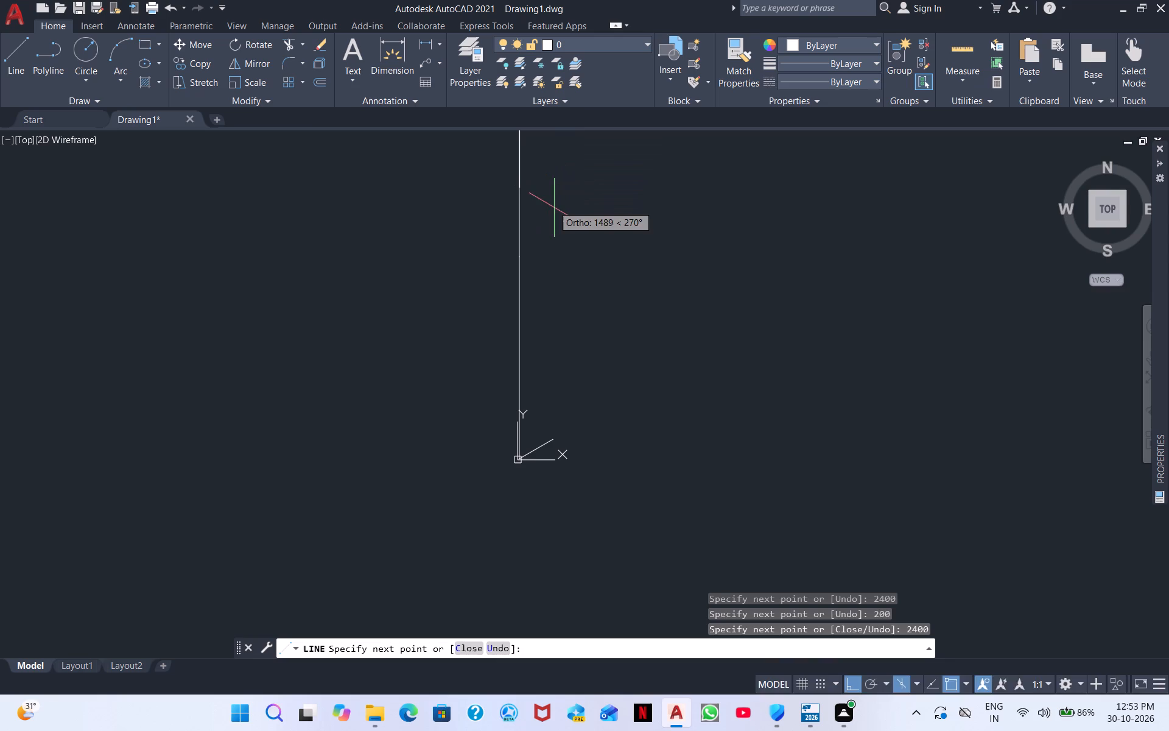
pyautogui.scroll(-3, 557, 212)
pyautogui.moveTo(539, 336); pyautogui.dragTo(532, 458, button='middle')
pyautogui.scroll(-1, 533, 453)
pyautogui.keyDown('ctrl'); pyautogui.moveTo(549, 384); pyautogui.dragTo(549, 401, button='middle'); pyautogui.keyUp('ctrl')
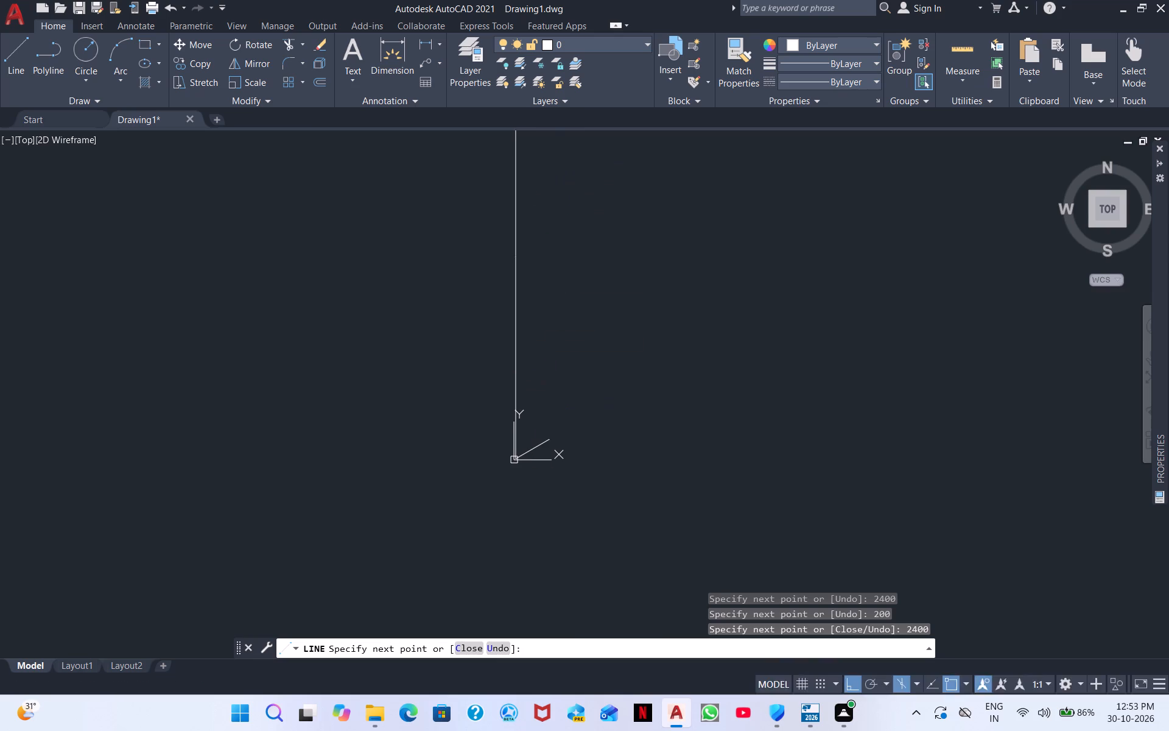
pyautogui.keyDown('ctrl'); pyautogui.moveTo(549, 401); pyautogui.dragTo(541, 458, button='middle'); pyautogui.keyUp('ctrl')
pyautogui.rightClick(613, 319)
pyautogui.click(668, 327)
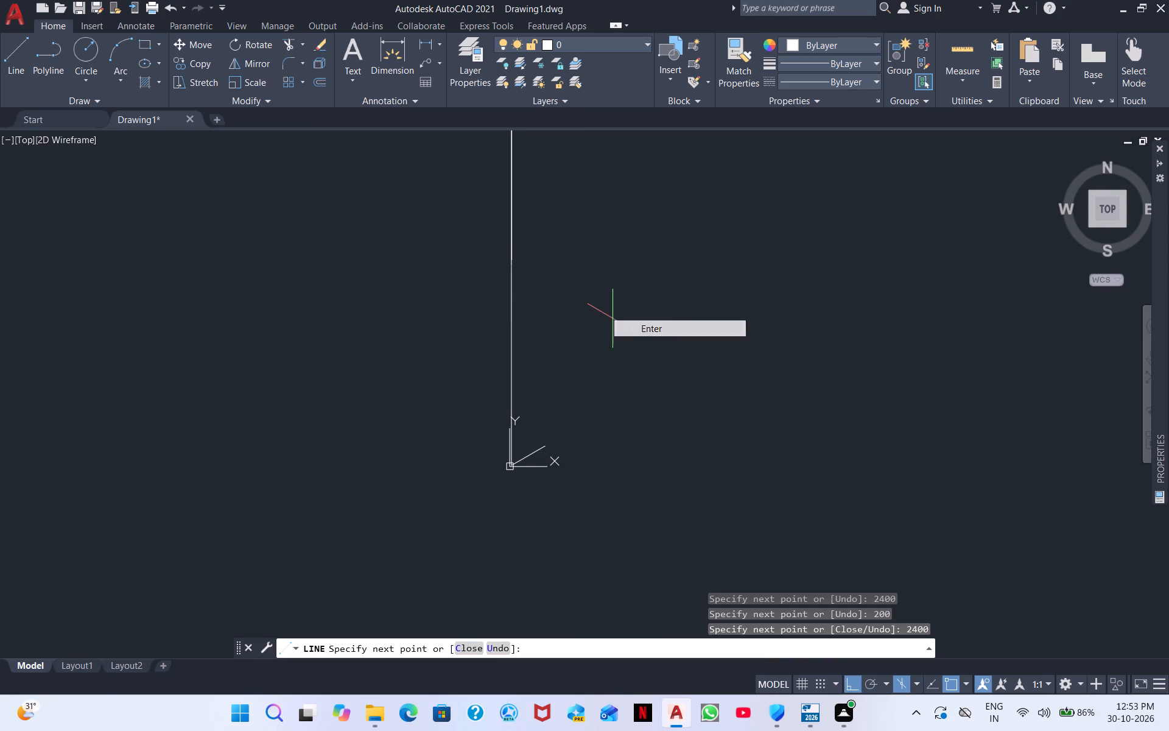
# Move the vertical segments and the slanted edge away from the origin along the 330° isometric axis, using their bottom corner as base point.
pyautogui.moveTo(516, 266); pyautogui.dragTo(515, 327, button='middle')
pyautogui.scroll(-3, 515, 324)
pyautogui.moveTo(524, 292); pyautogui.dragTo(474, 367, button='middle')
pyautogui.scroll(3, 474, 367)
pyautogui.moveTo(487, 386); pyautogui.dragTo(491, 352, button='middle')
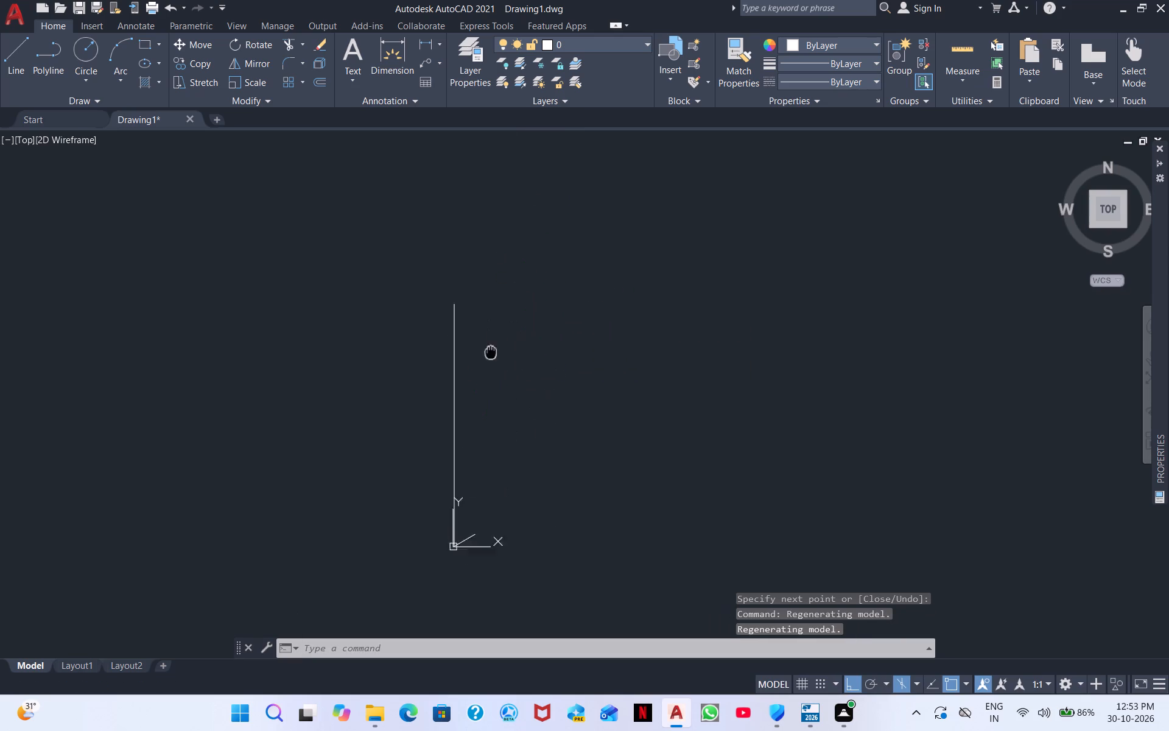
pyautogui.moveTo(491, 352); pyautogui.dragTo(502, 297, button='middle')
pyautogui.moveTo(496, 431); pyautogui.dragTo(475, 425)
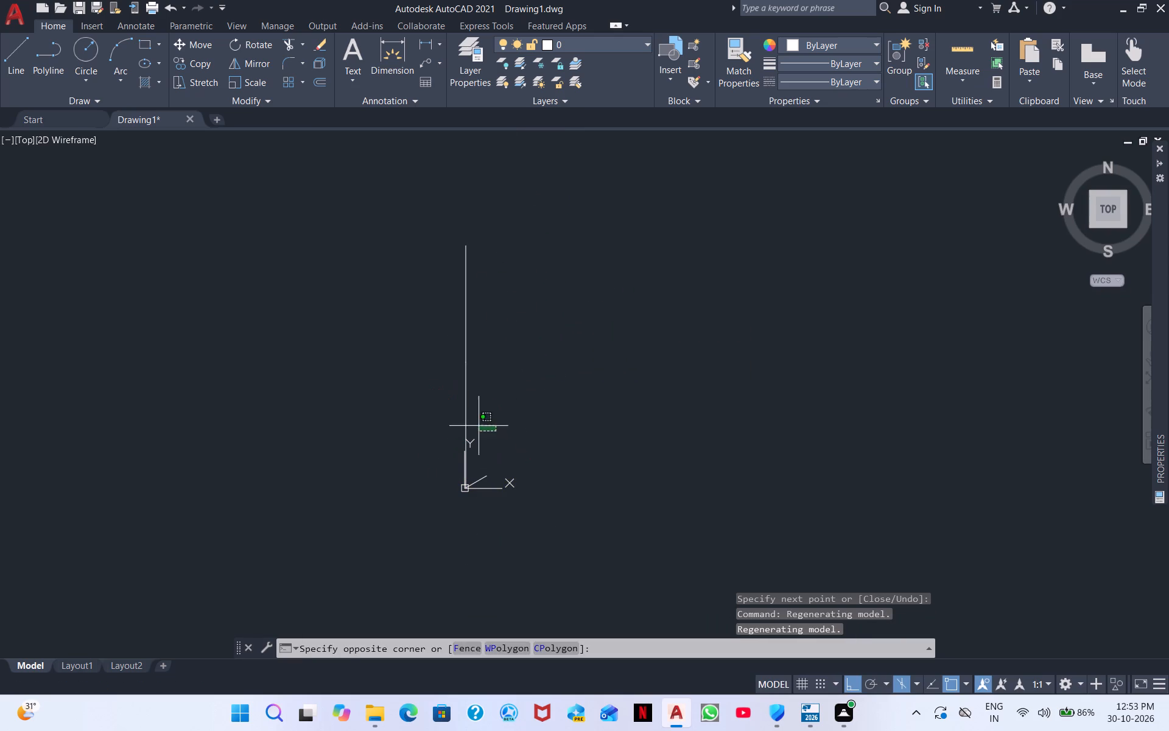
pyautogui.moveTo(475, 425); pyautogui.dragTo(427, 392)
pyautogui.click(395, 353)
pyautogui.moveTo(533, 486); pyautogui.dragTo(422, 462)
pyautogui.rightClick(615, 372)
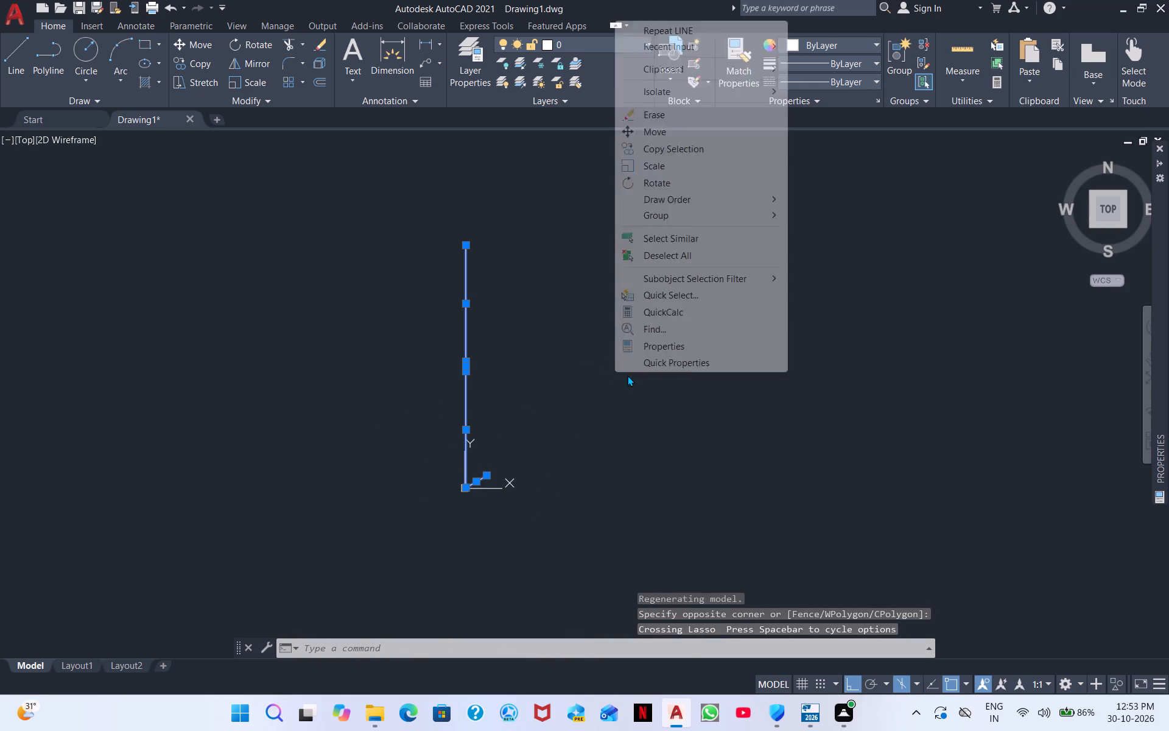
pyautogui.click(697, 135)
pyautogui.click(468, 484)
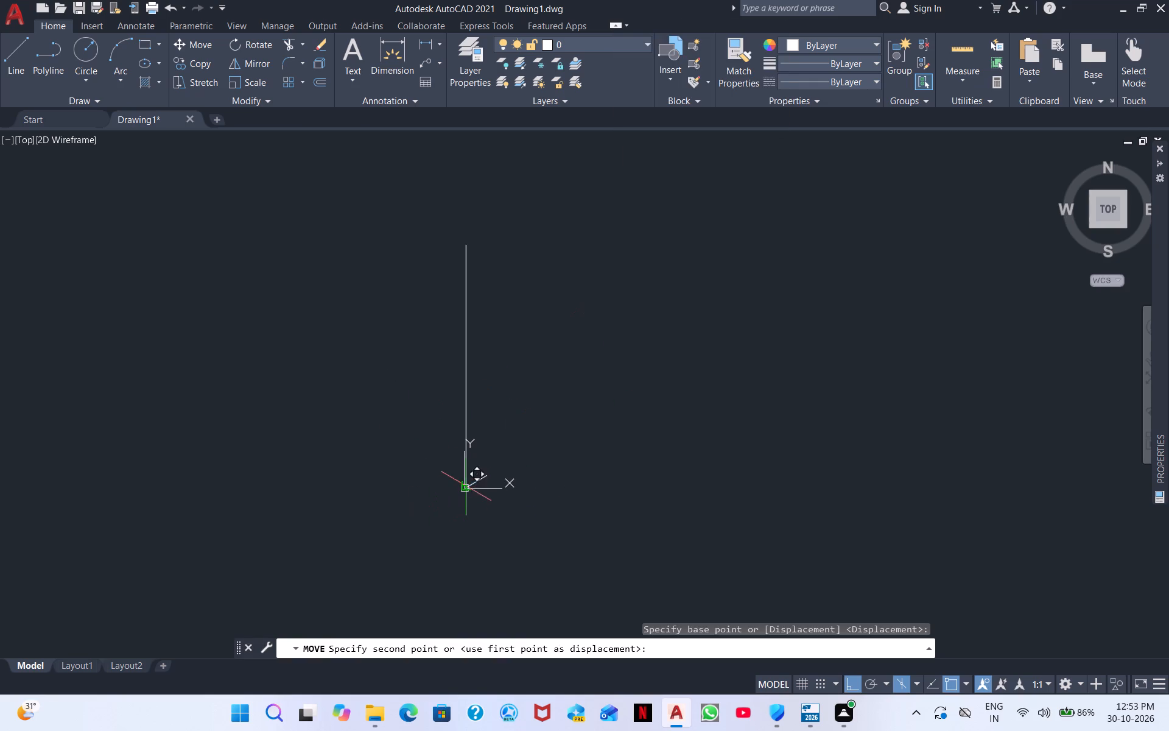
pyautogui.click(776, 361)
# Erase the short slanted line at the foot of the moved vertical line.
pyautogui.moveTo(776, 361); pyautogui.dragTo(0, 289, button='middle')
pyautogui.scroll(-2, 88, 324)
pyautogui.moveTo(200, 366); pyautogui.dragTo(390, 327, button='middle')
pyautogui.scroll(4, 393, 410)
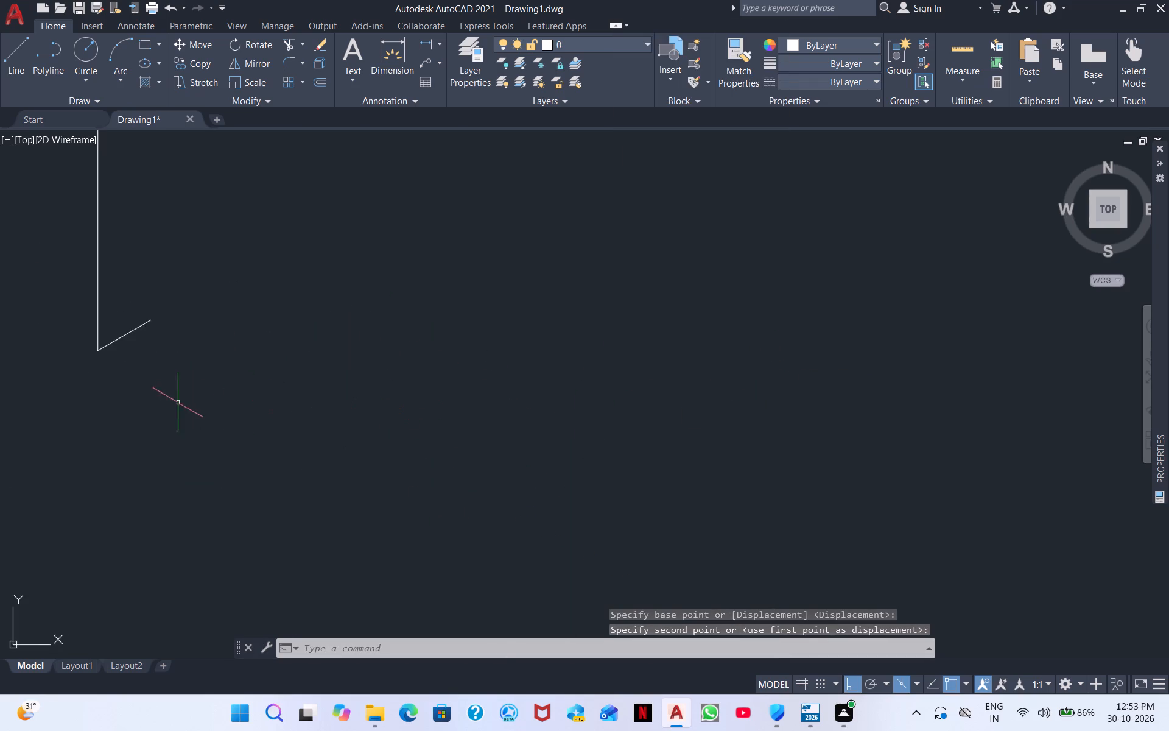
pyautogui.moveTo(177, 401); pyautogui.dragTo(532, 532, button='middle')
pyautogui.scroll(-2, 476, 529)
pyautogui.scroll(1, 513, 479)
pyautogui.moveTo(513, 479); pyautogui.dragTo(510, 509, button='middle')
pyautogui.click(521, 548)
pyautogui.rightClick(619, 501)
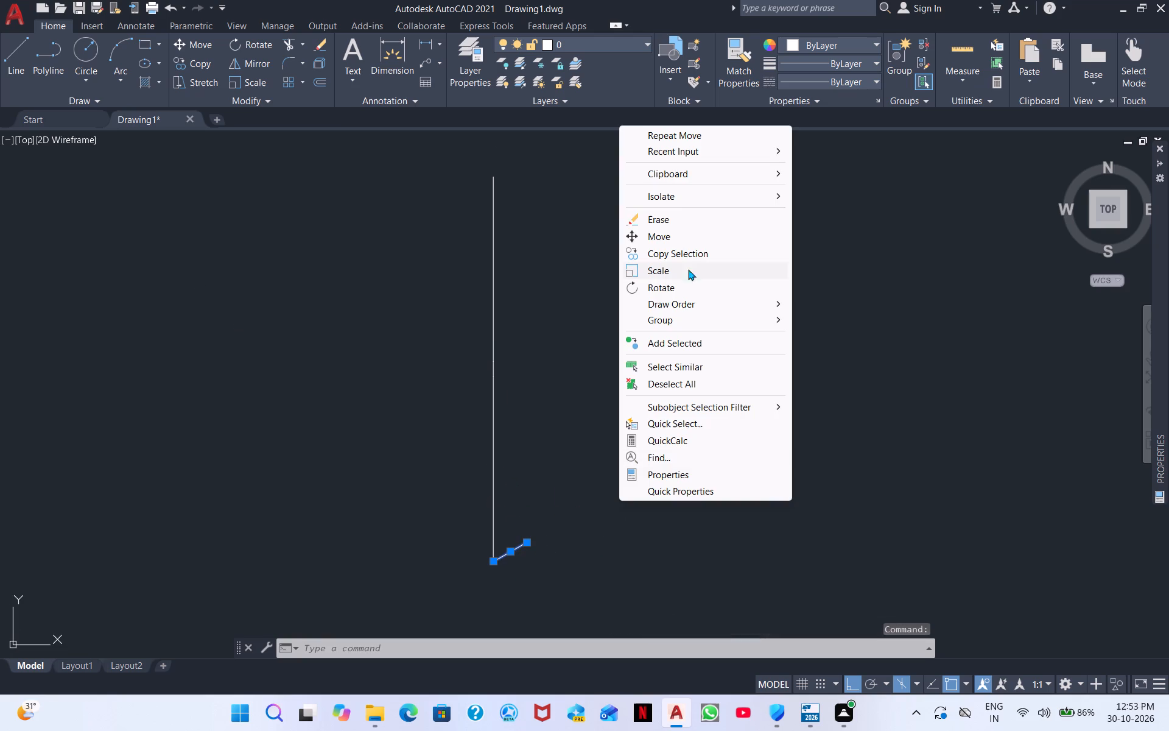
pyautogui.click(676, 212)
# Draw a line from the vertical line's bottom end along 30° in the top isoplane, as two consecutive 500 mm segments.
pyautogui.click(5, 68)
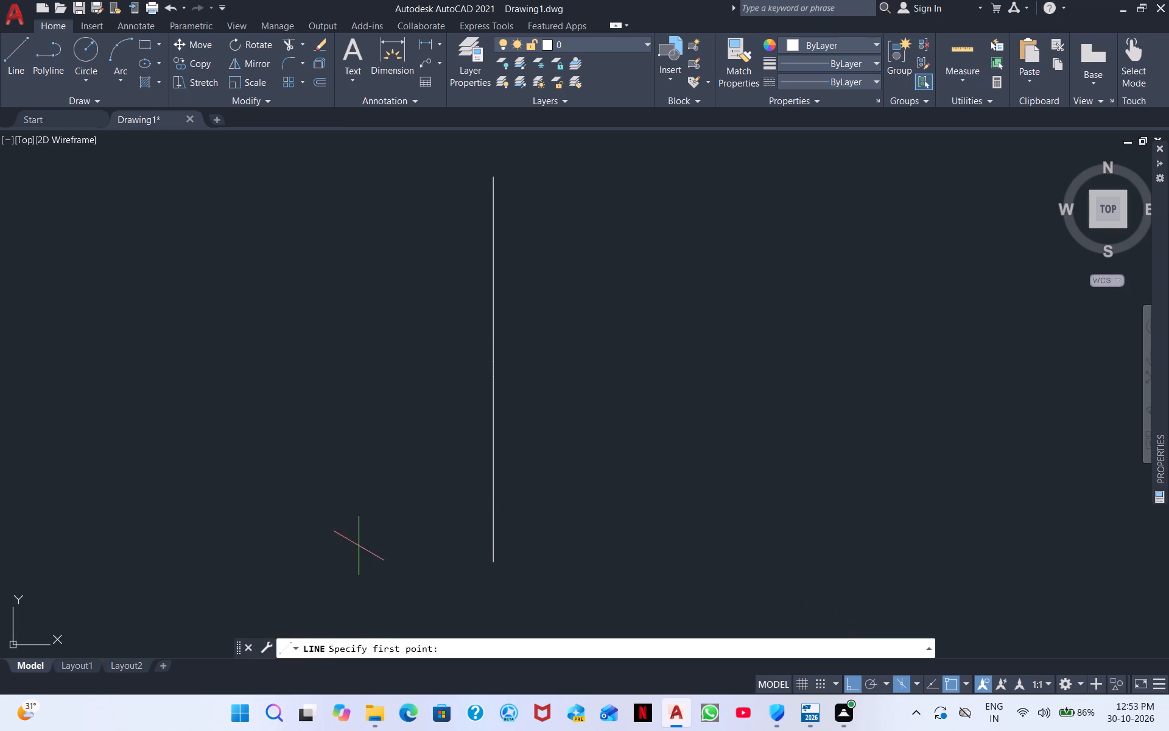
pyautogui.click(486, 560)
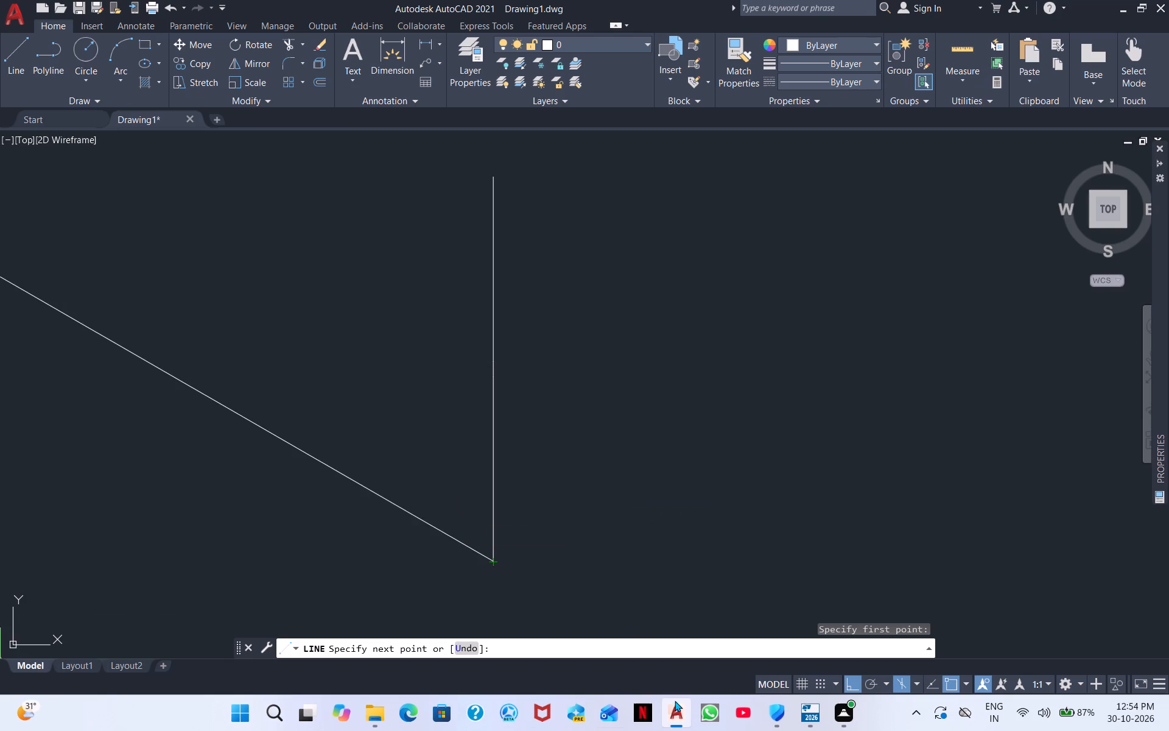
pyautogui.scroll(-2, 761, 504)
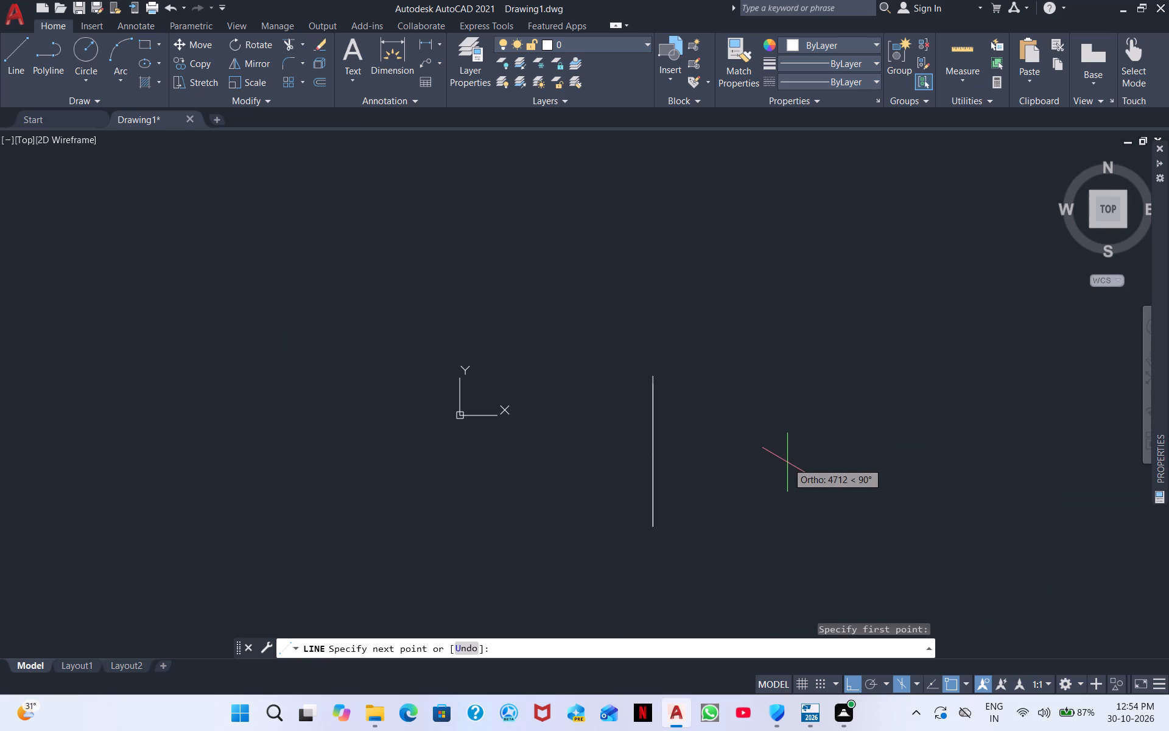
pyautogui.press('F5')
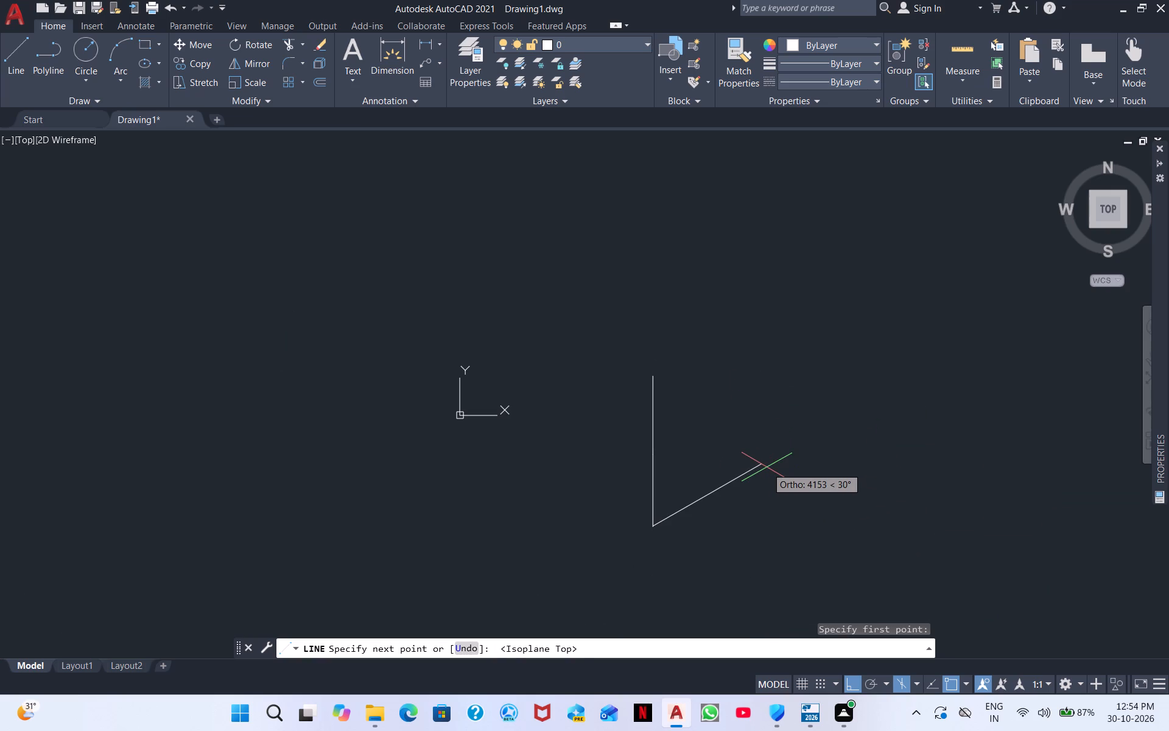
pyautogui.press('5')
pyautogui.write('00')
pyautogui.press('Return')
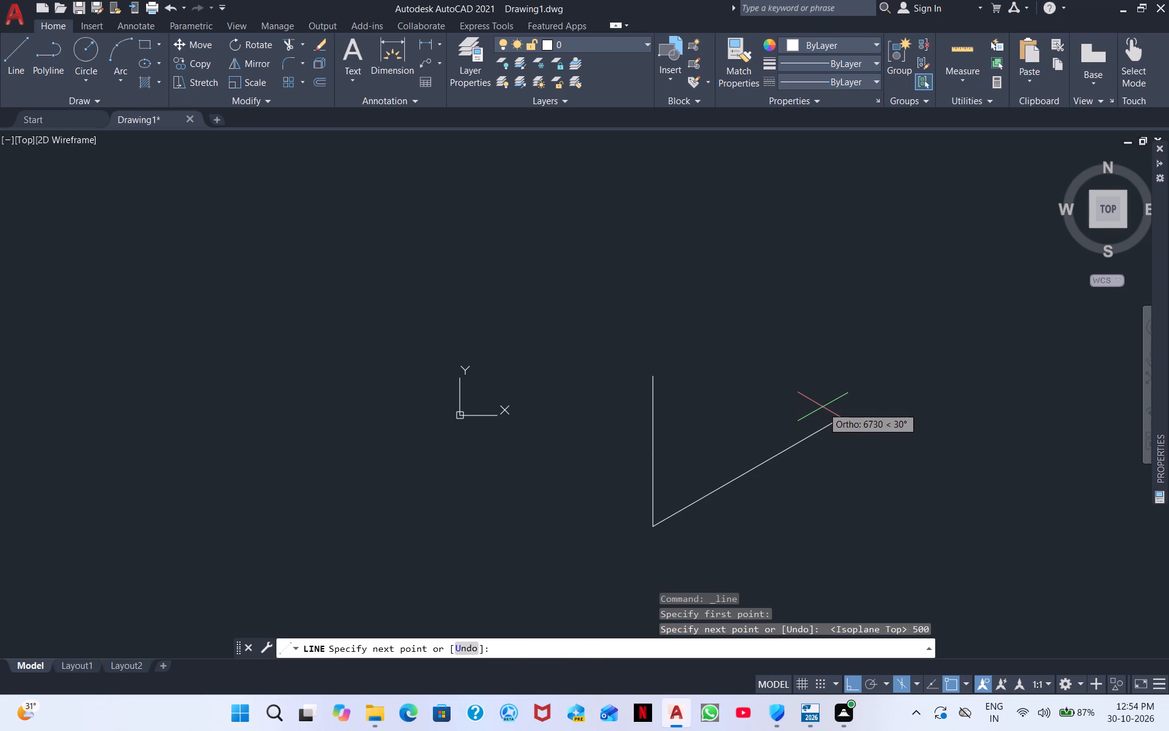
pyautogui.write('500')
pyautogui.press('Return')
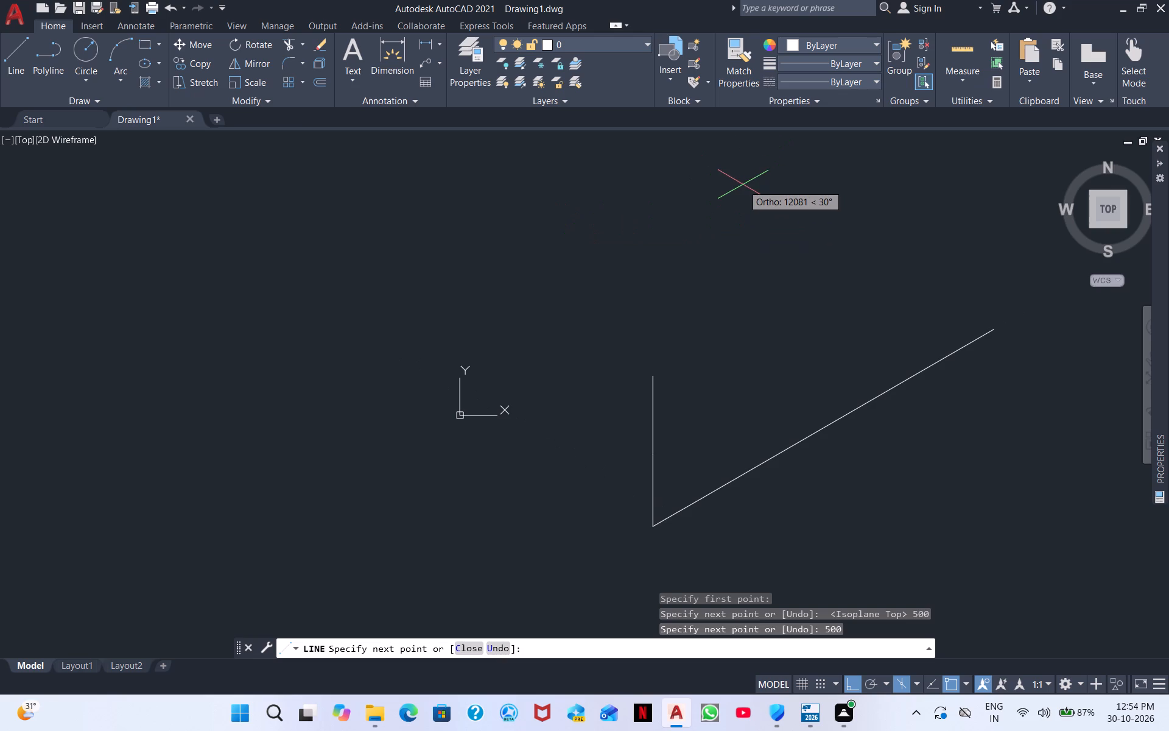
# Switch to the right isoplane and draw a vertical line up from the base's far end, past the first vertical's top.
pyautogui.hotkey('ctrl', 'F5')
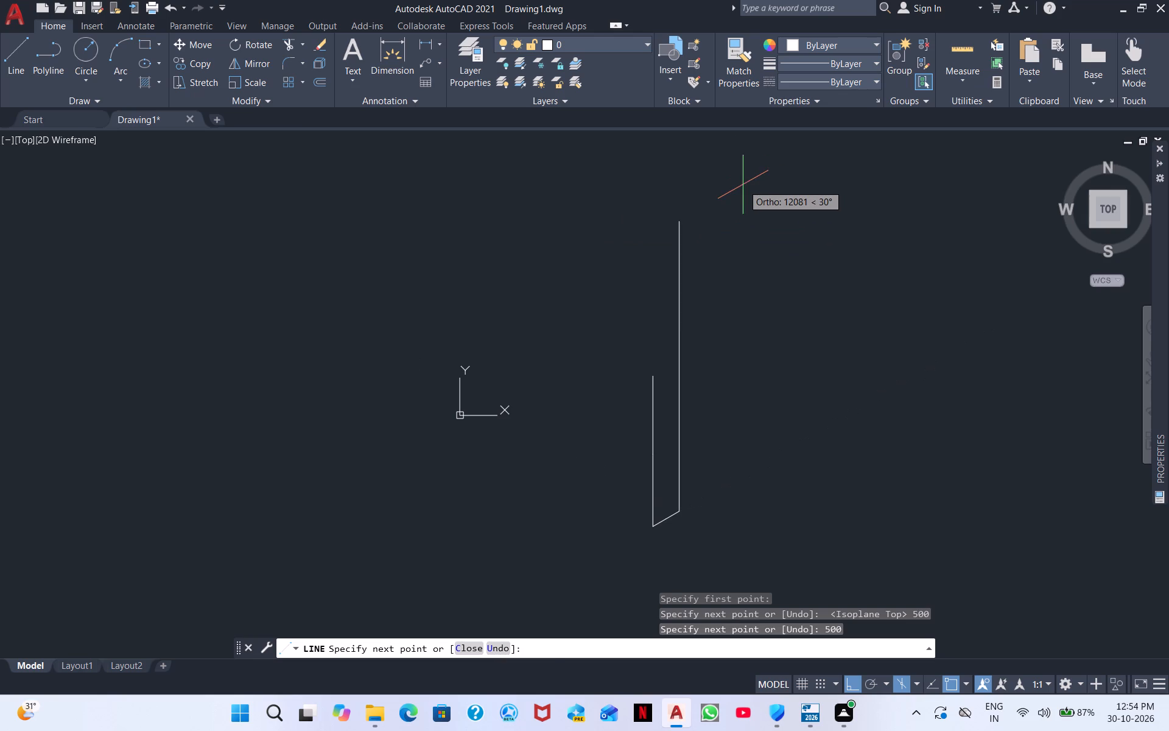
pyautogui.scroll(2, 714, 232)
pyautogui.scroll(-1, 655, 398)
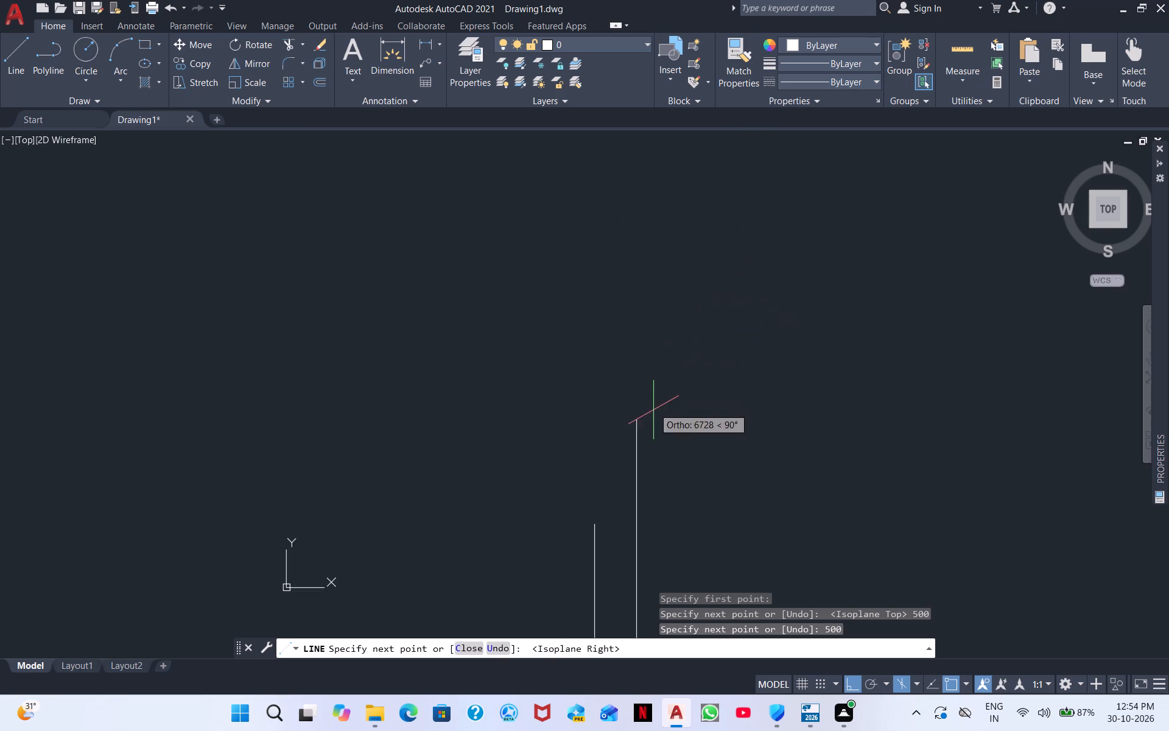
pyautogui.click(618, 466)
pyautogui.press('Escape')
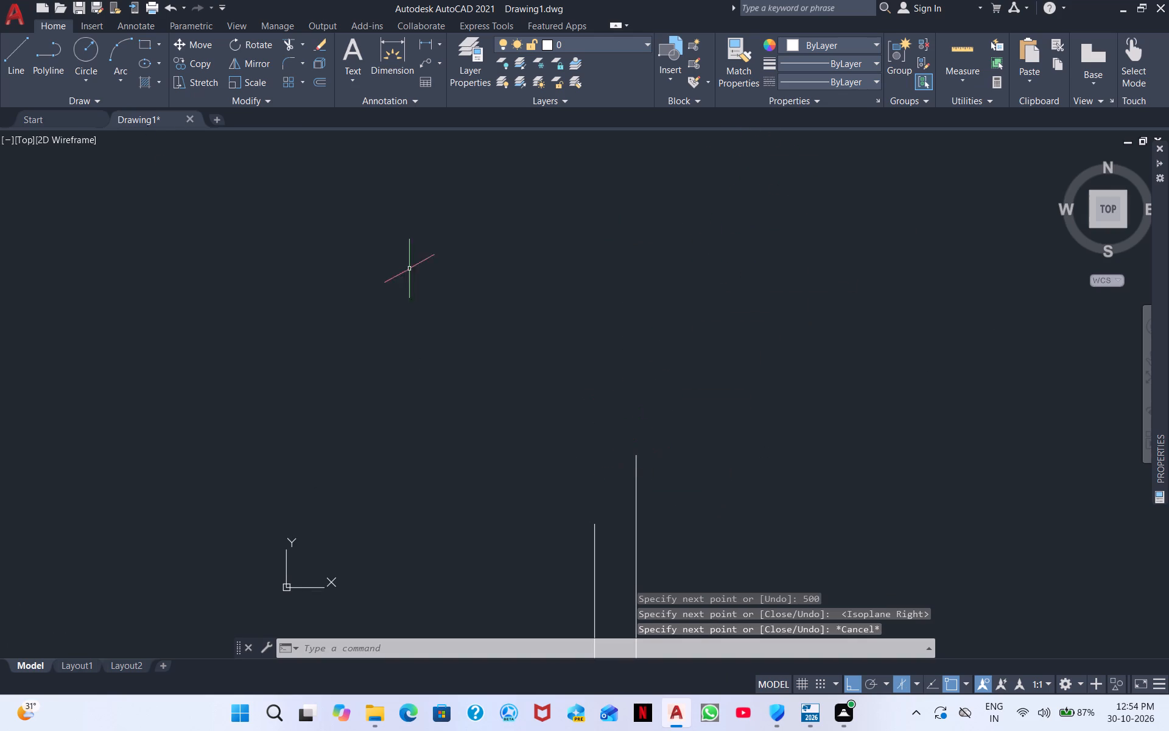
# Draw a polyline from the top of the first vertical line along the 30° axis, crossing beyond the second vertical line.
pyautogui.click(39, 56)
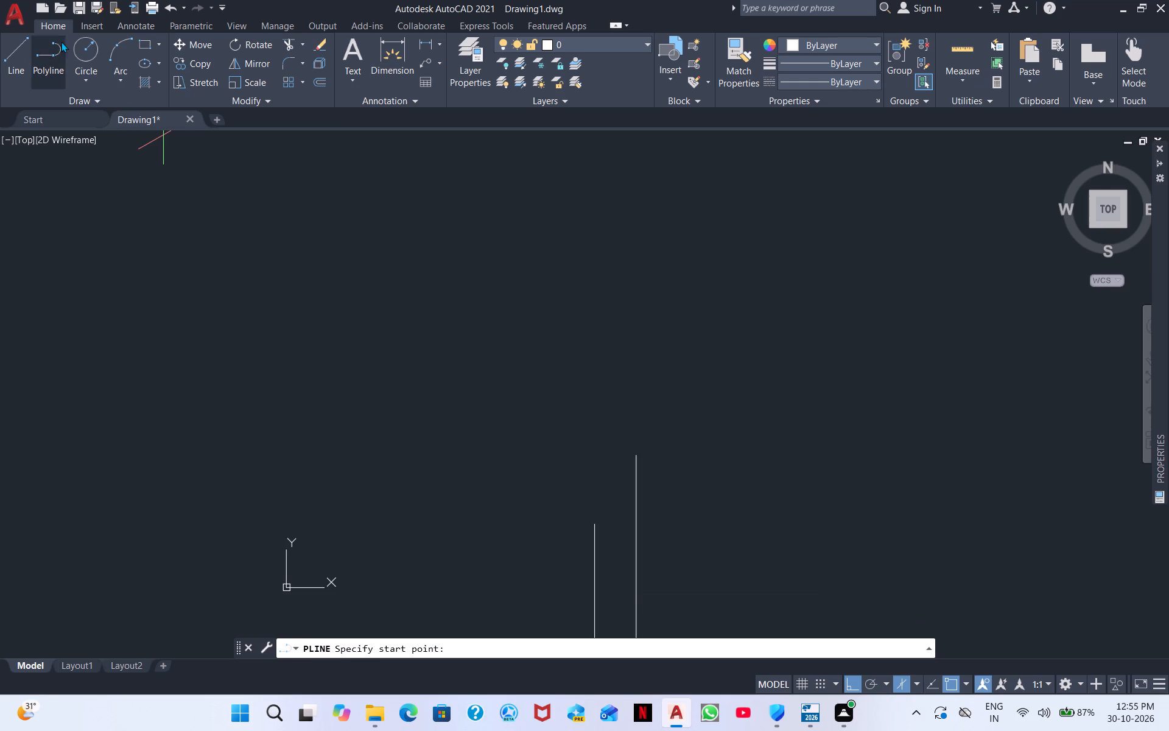
pyautogui.click(0, 54)
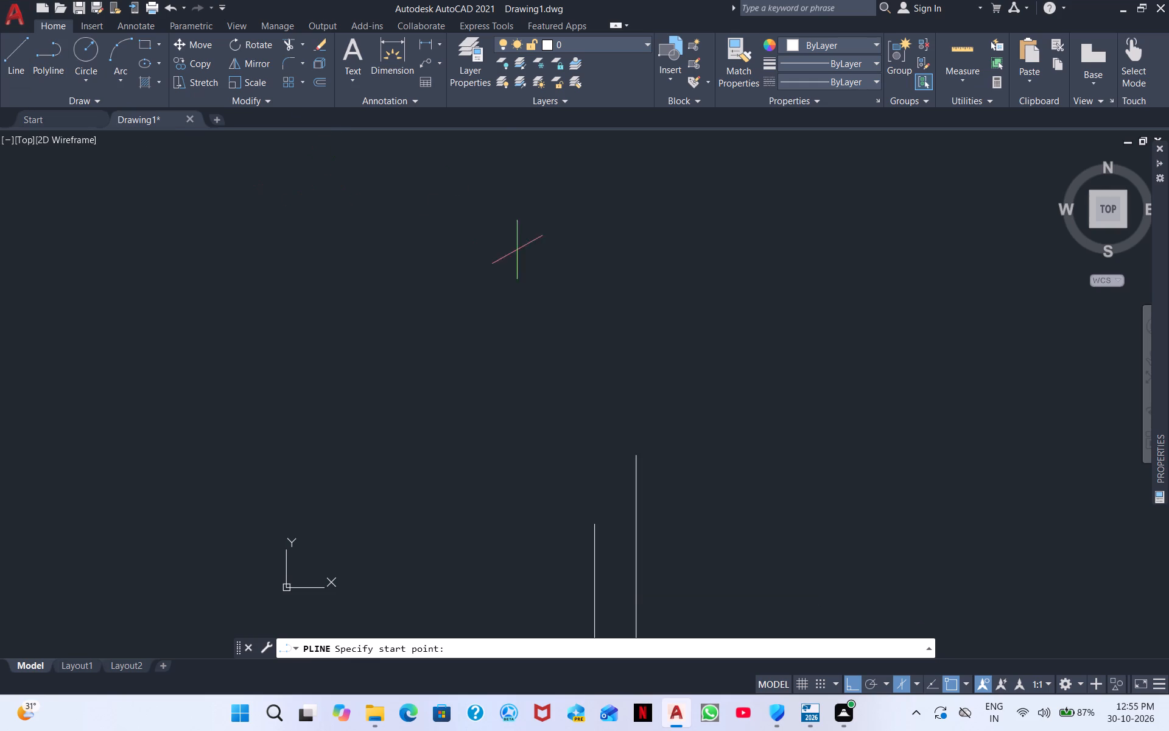
pyautogui.click(597, 528)
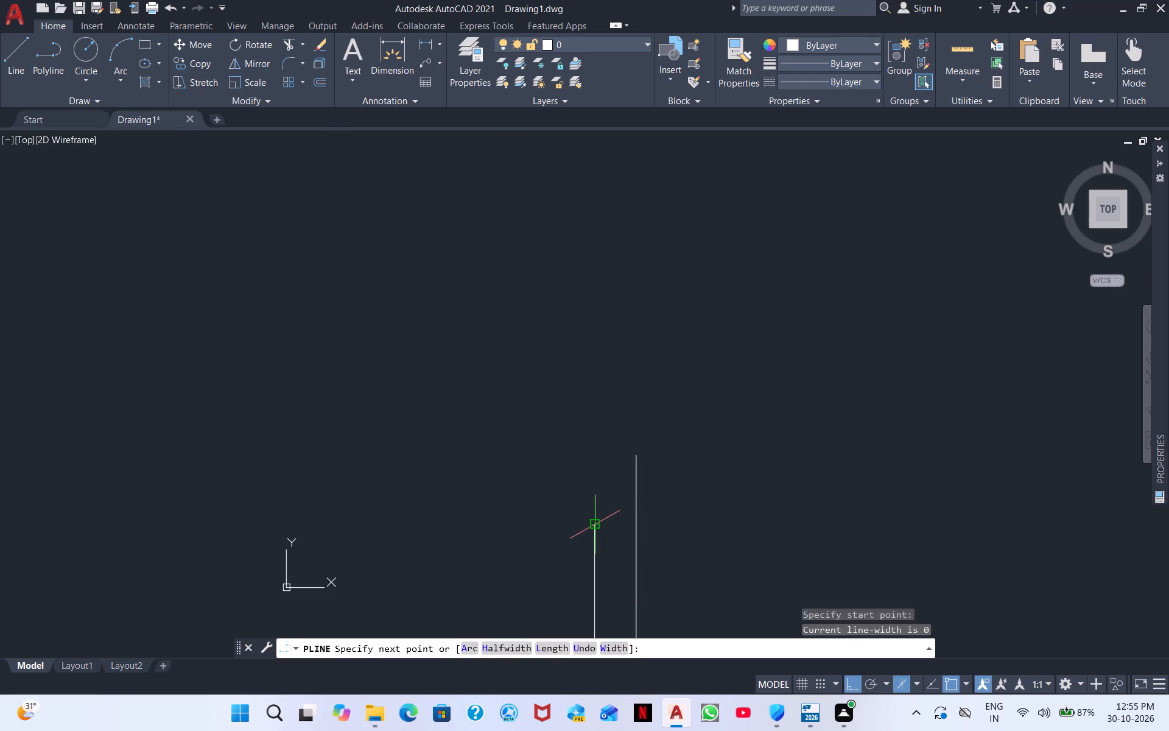
pyautogui.click(793, 437)
pyautogui.press('Escape')
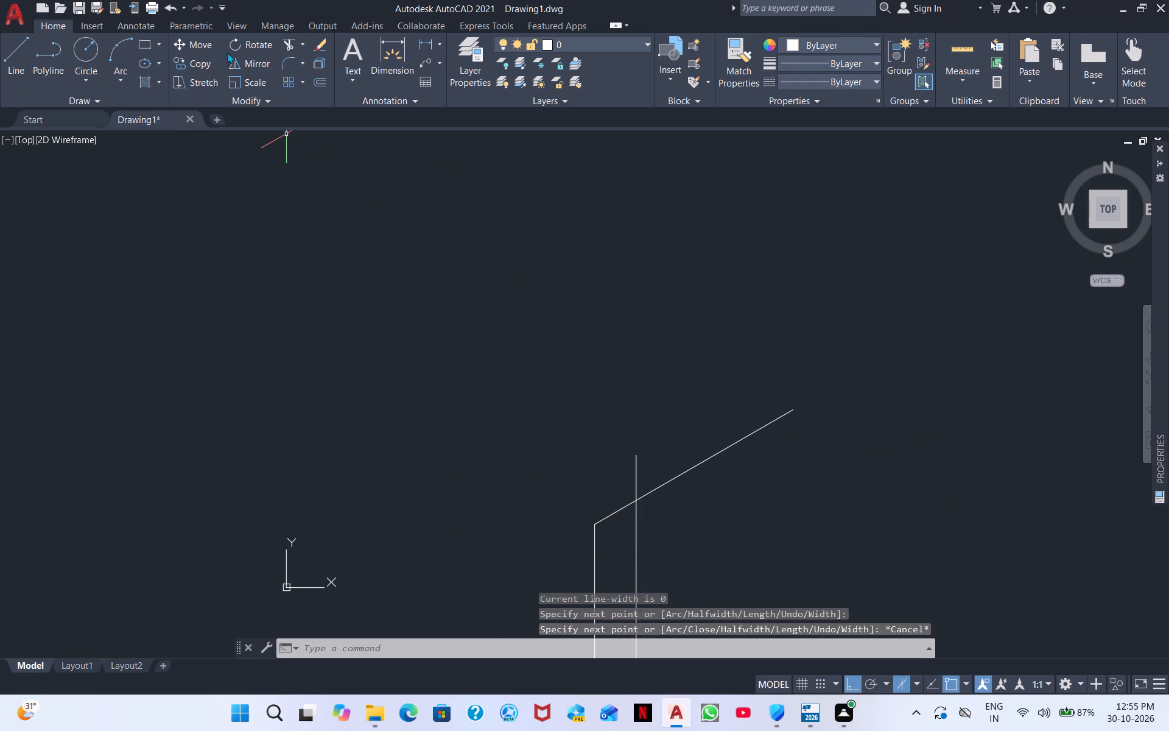
# Trim the overhangs of the vertical line and the 30° top line beyond their crossing at the right face's upper corner.
pyautogui.click(290, 41)
pyautogui.moveTo(613, 470); pyautogui.dragTo(661, 471)
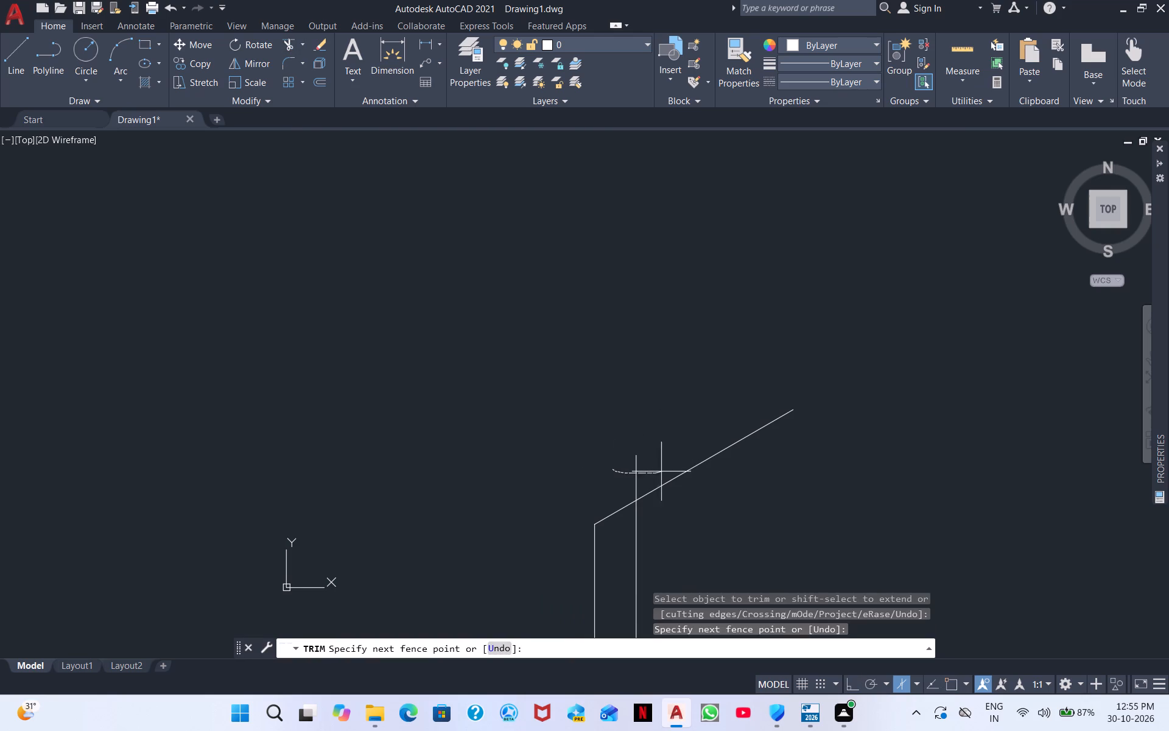
pyautogui.moveTo(661, 471); pyautogui.dragTo(701, 530)
pyautogui.scroll(-2, 731, 486)
pyautogui.moveTo(783, 478); pyautogui.dragTo(621, 230, button='middle')
pyautogui.rightClick(698, 396)
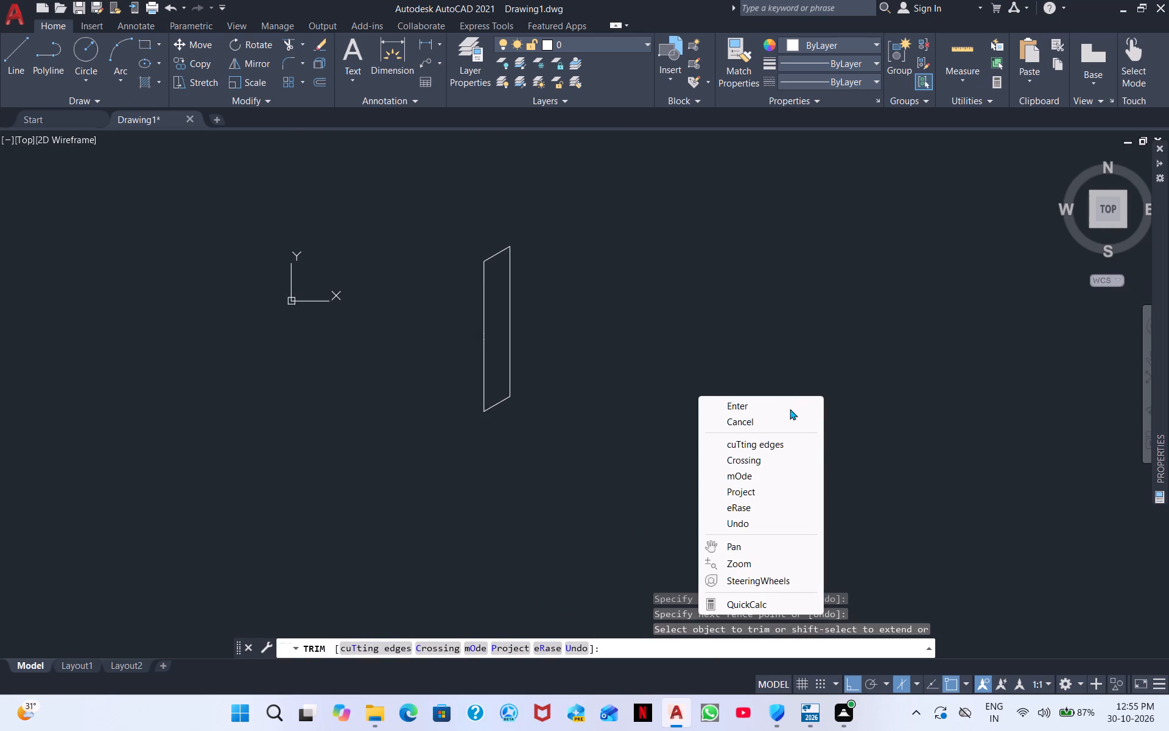
pyautogui.click(758, 402)
# In the left isoplane, draw a 10200 mm line along 150° from the near top corner of the right face.
pyautogui.click(16, 55)
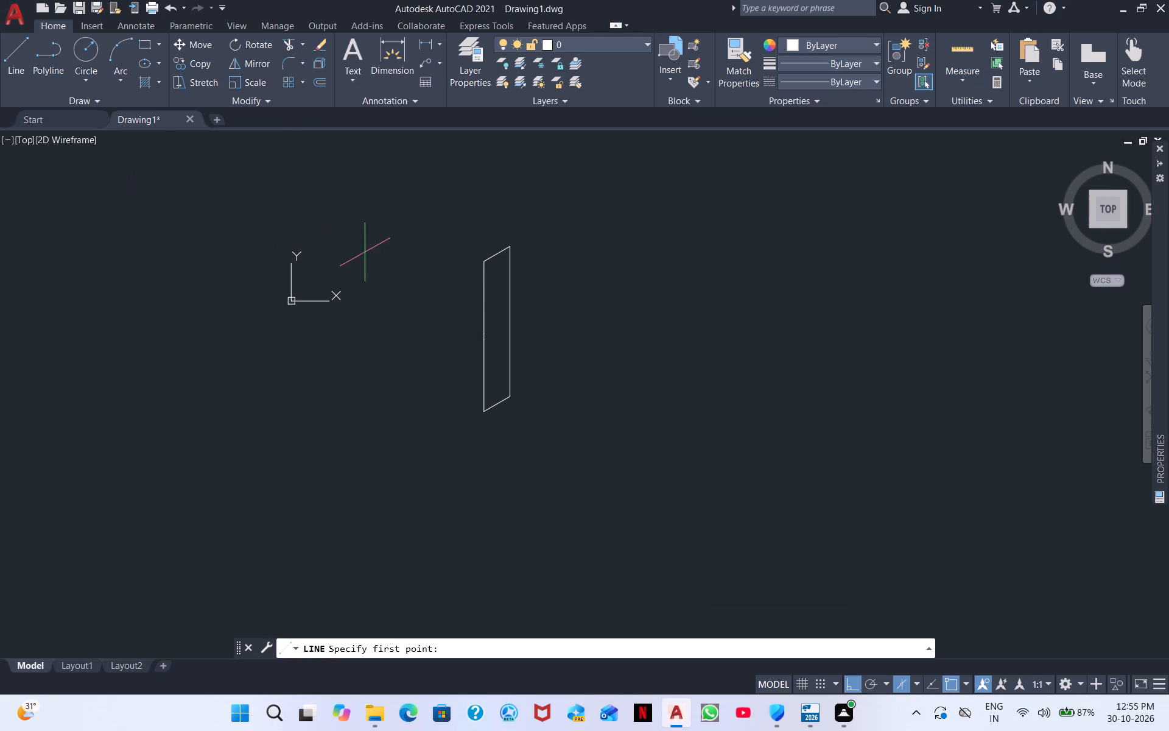
pyautogui.click(479, 264)
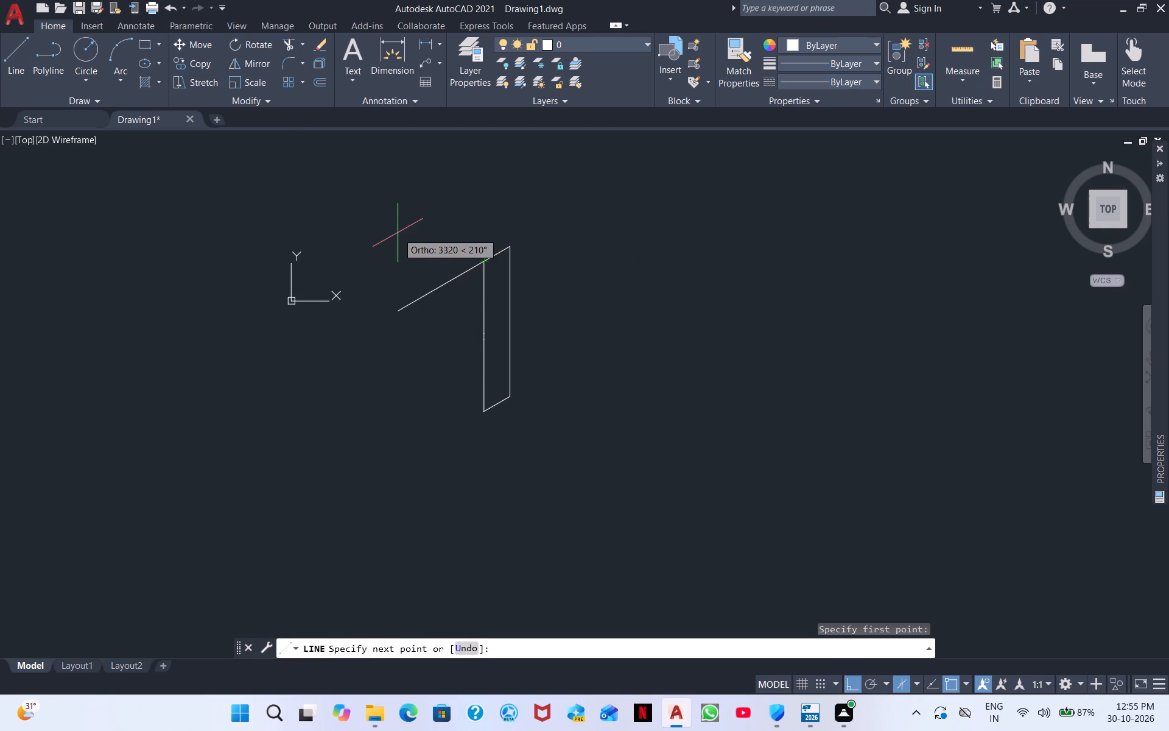
pyautogui.hotkey('ctrl', 'F5')
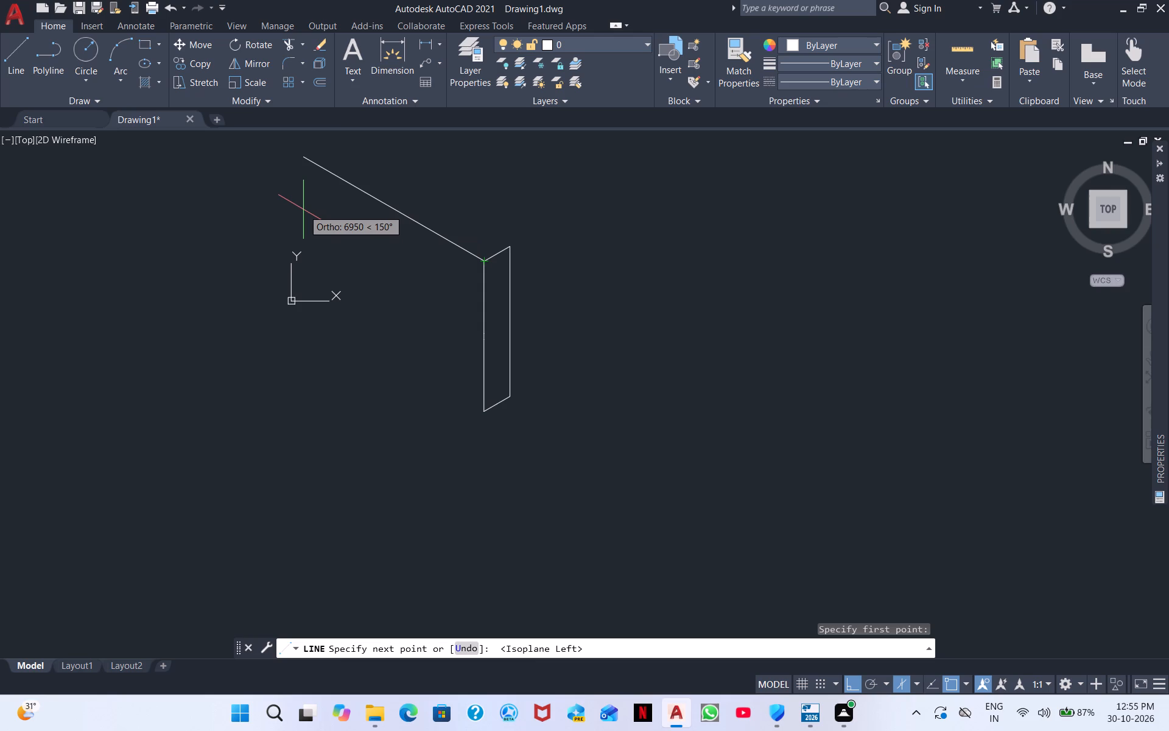
pyautogui.press('1')
pyautogui.write('00')
pyautogui.press('BackSpace')
pyautogui.write('200')
pyautogui.press('Return')
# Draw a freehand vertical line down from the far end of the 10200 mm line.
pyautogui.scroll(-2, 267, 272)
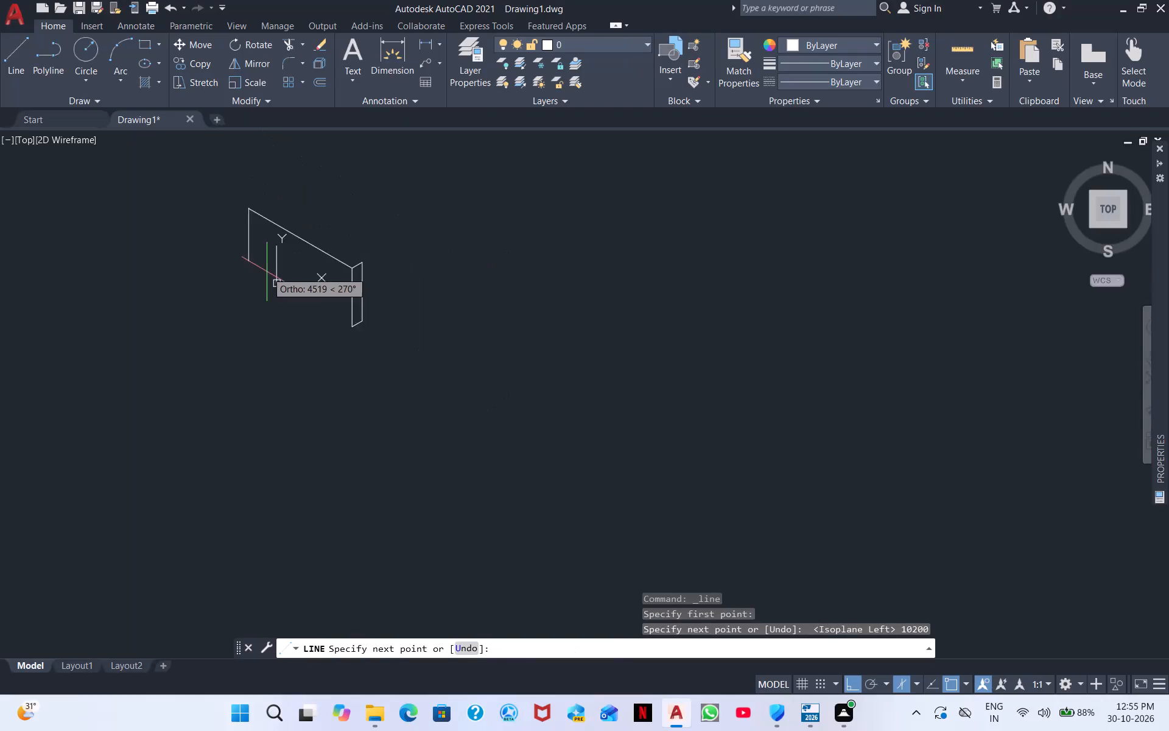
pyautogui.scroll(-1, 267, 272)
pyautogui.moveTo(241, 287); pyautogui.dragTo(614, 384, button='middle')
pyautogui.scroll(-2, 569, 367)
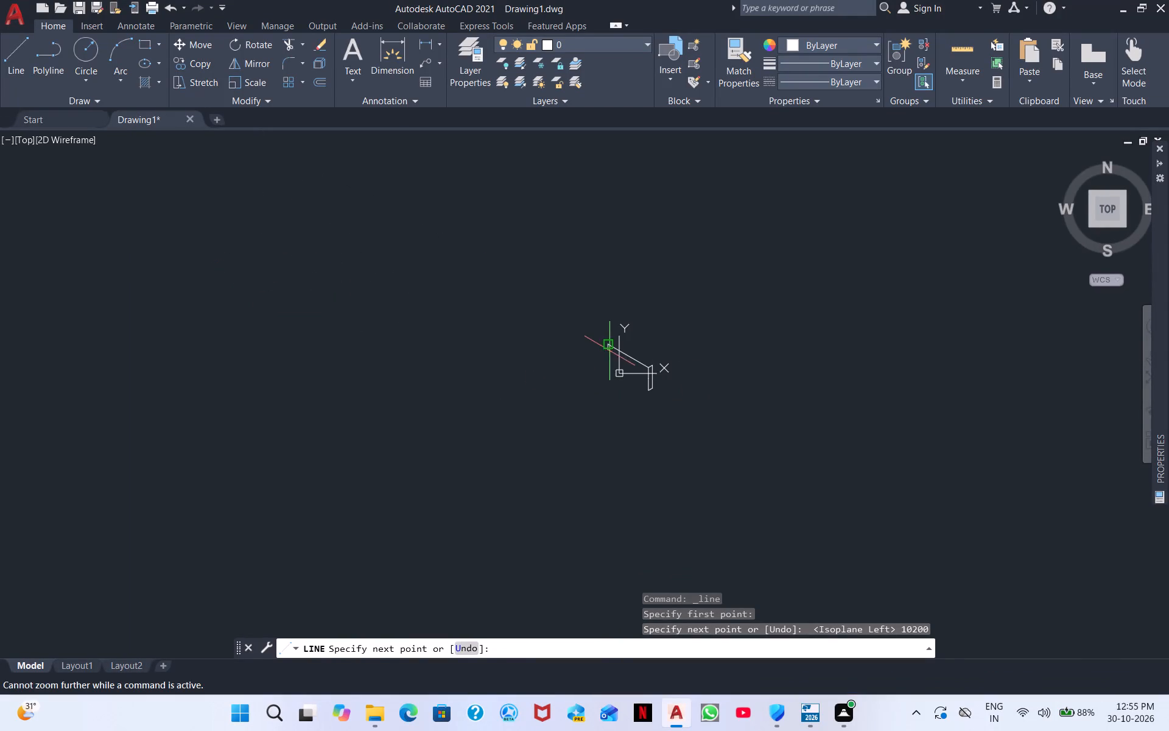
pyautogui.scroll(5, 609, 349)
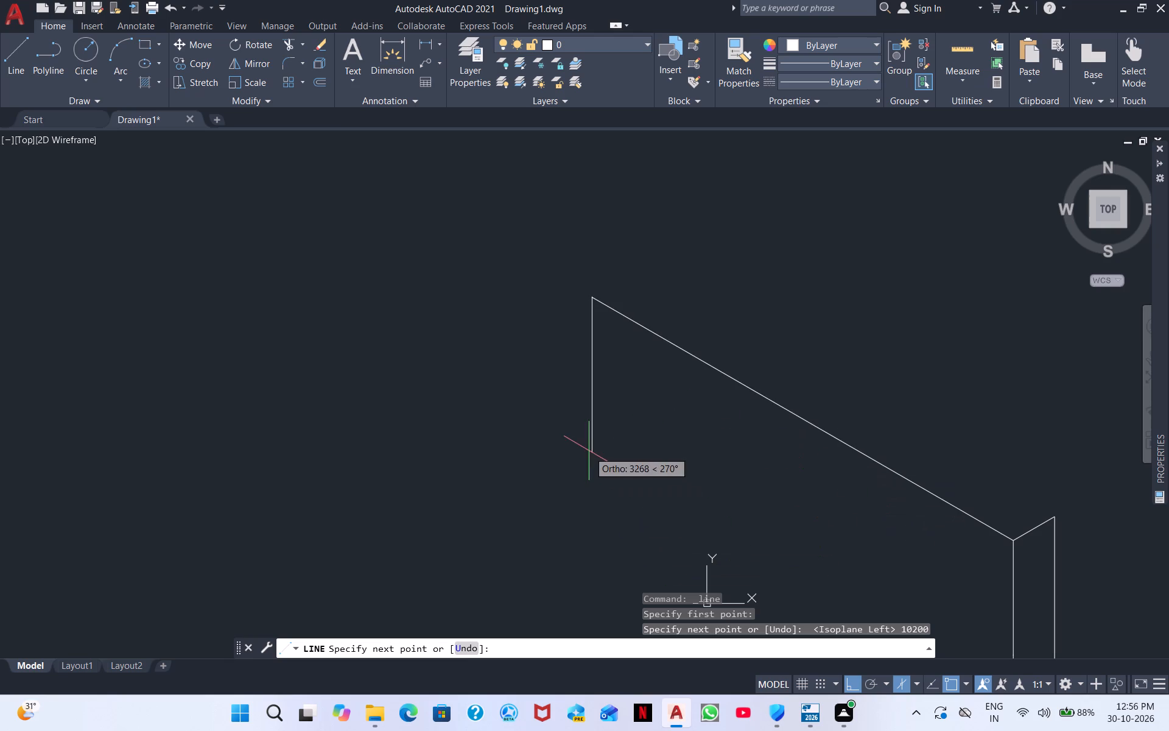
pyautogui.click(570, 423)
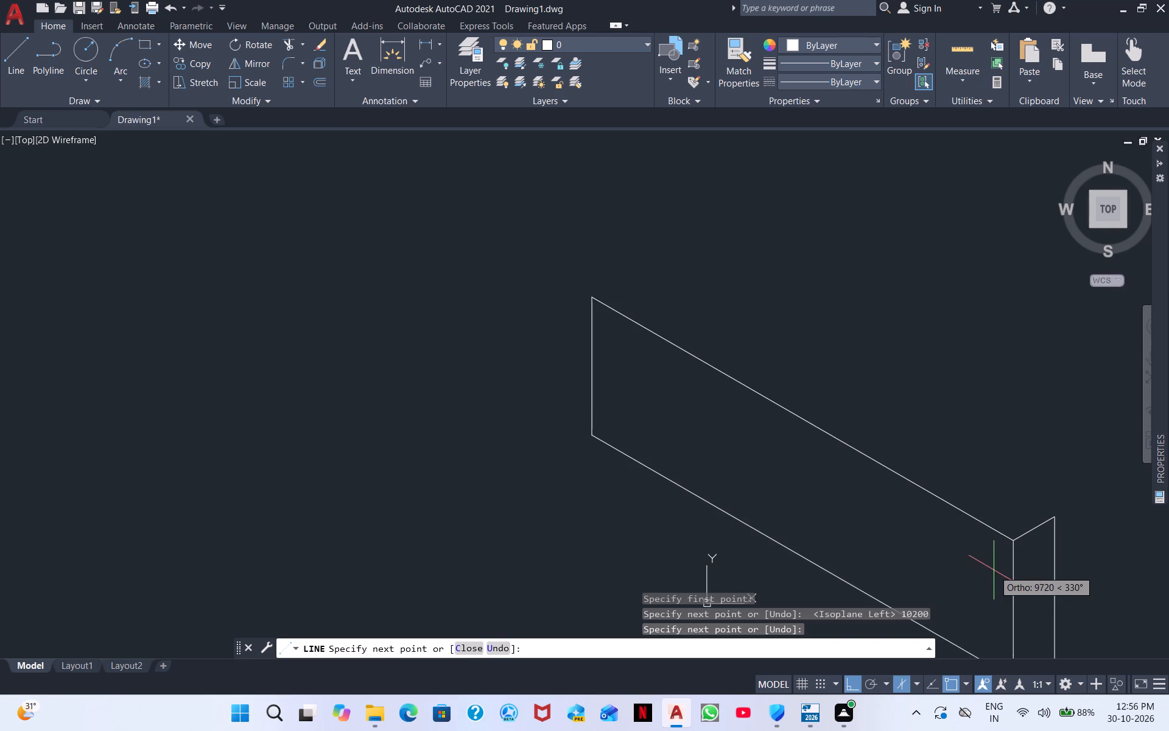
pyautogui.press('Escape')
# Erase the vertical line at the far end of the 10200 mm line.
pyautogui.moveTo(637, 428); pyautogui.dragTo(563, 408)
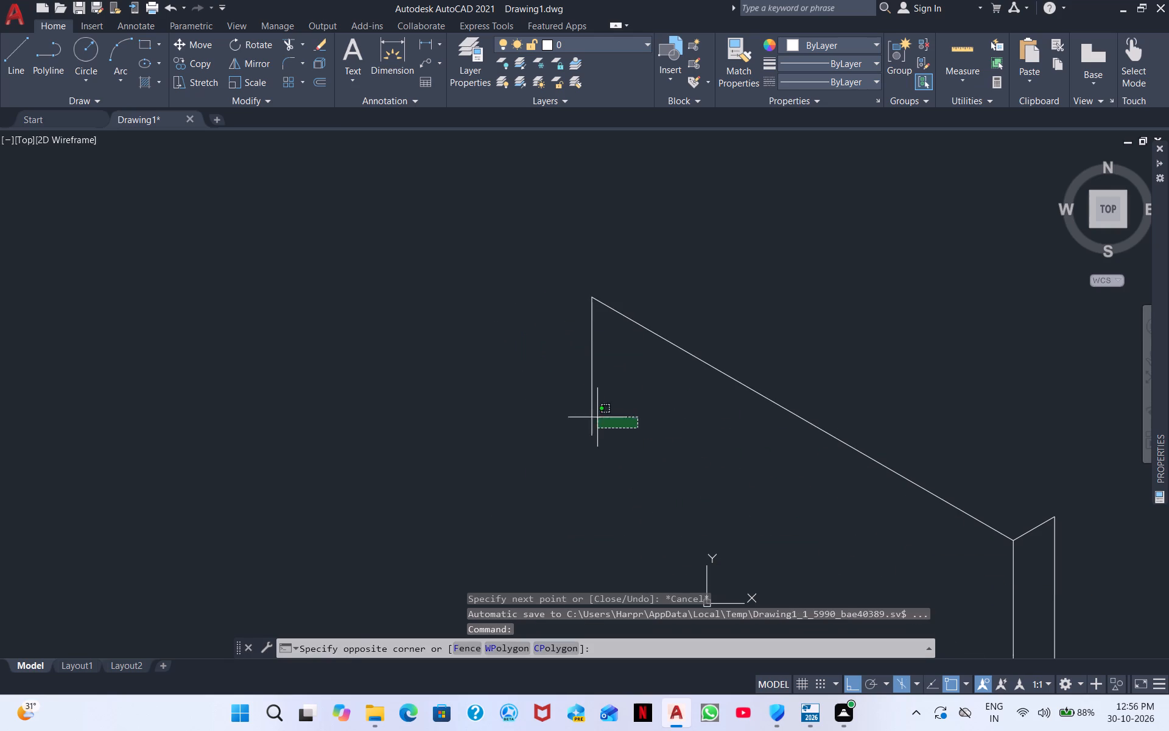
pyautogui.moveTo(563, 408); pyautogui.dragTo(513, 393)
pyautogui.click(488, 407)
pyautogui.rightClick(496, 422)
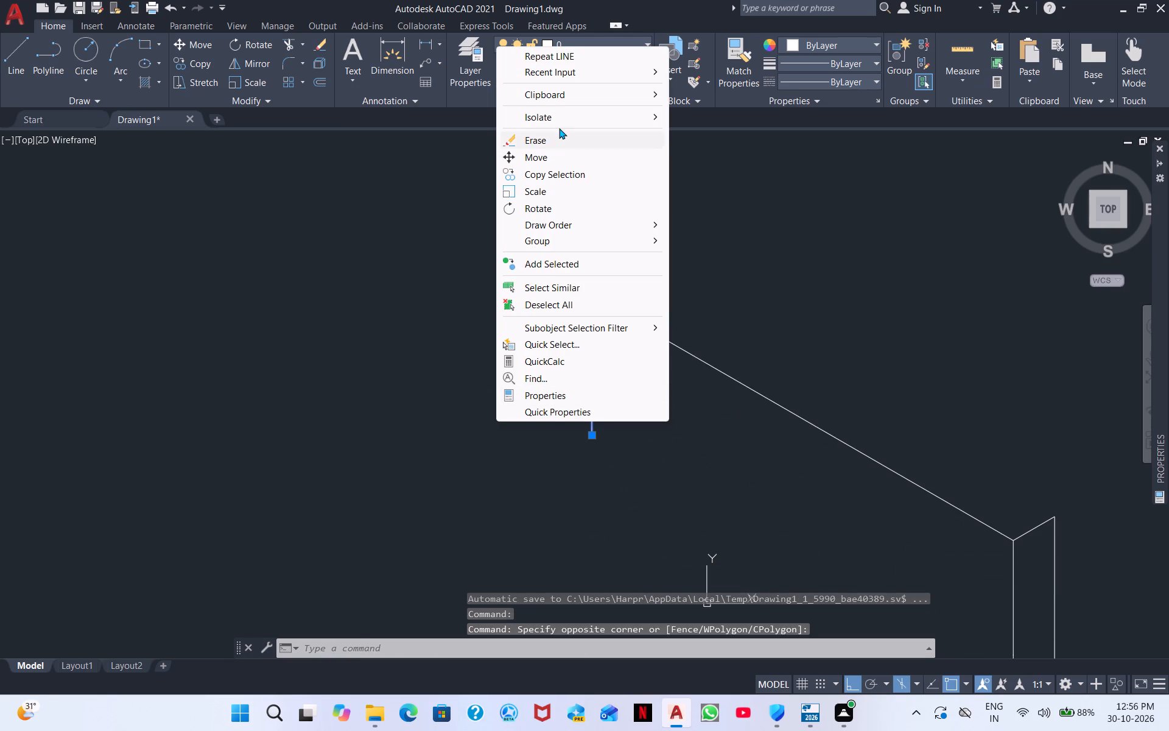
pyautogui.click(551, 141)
# Draw a line straight down from the far end of the 10200 mm line as consecutive 200 mm and 1800 mm segments.
pyautogui.click(0, 47)
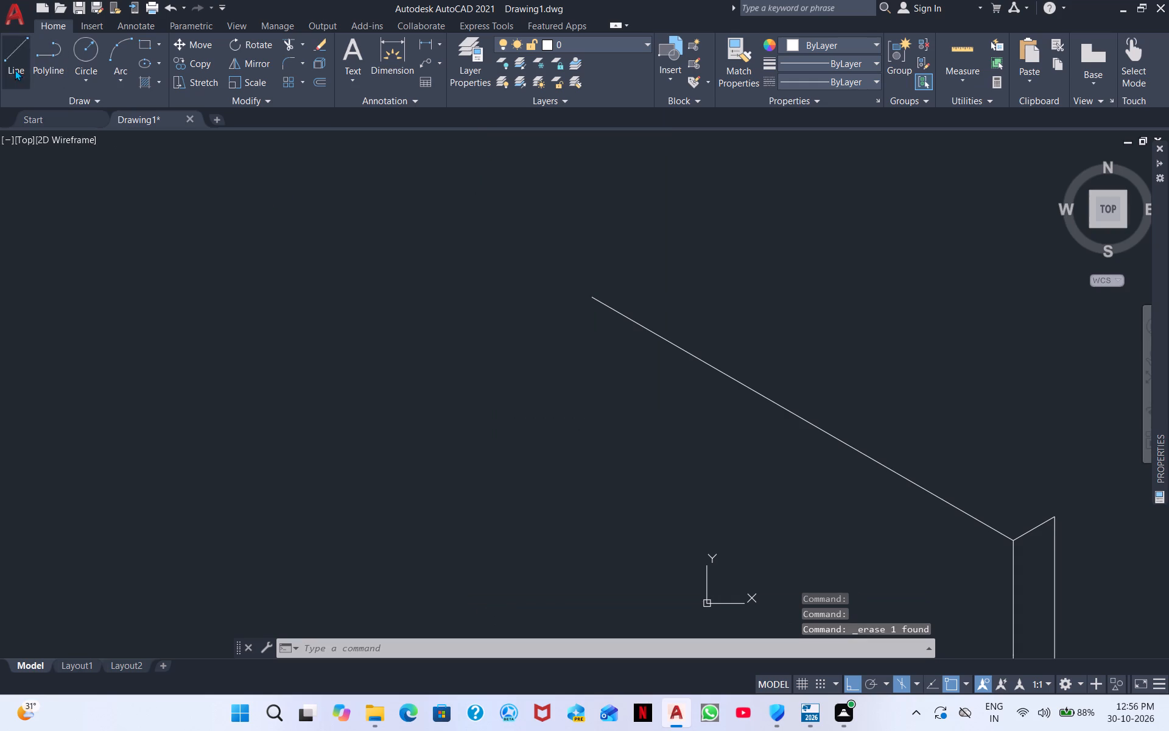
pyautogui.click(15, 58)
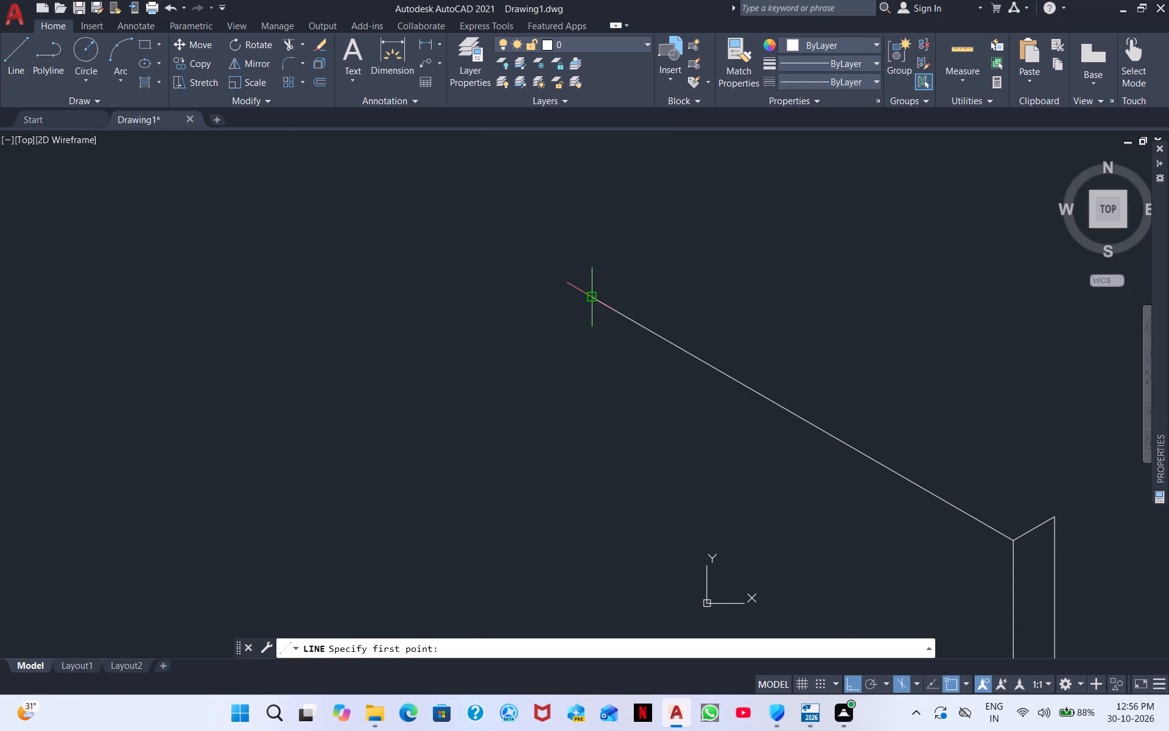
pyautogui.click(588, 301)
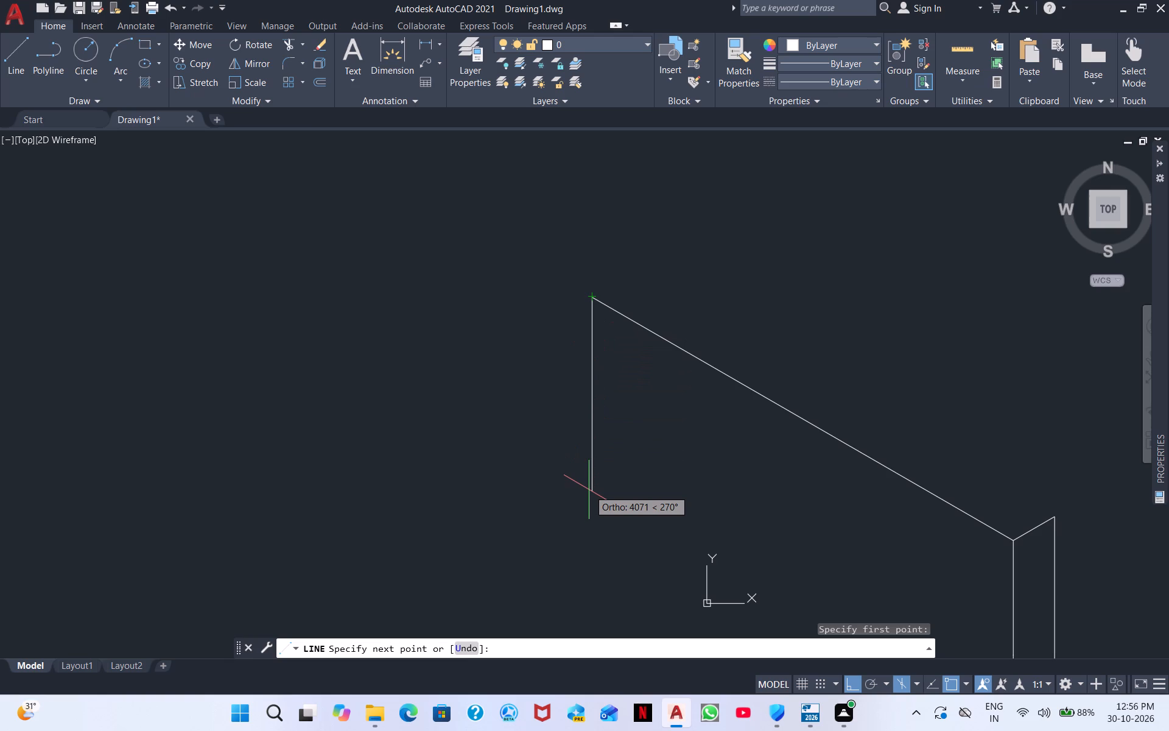
pyautogui.write('200')
pyautogui.press('Return')
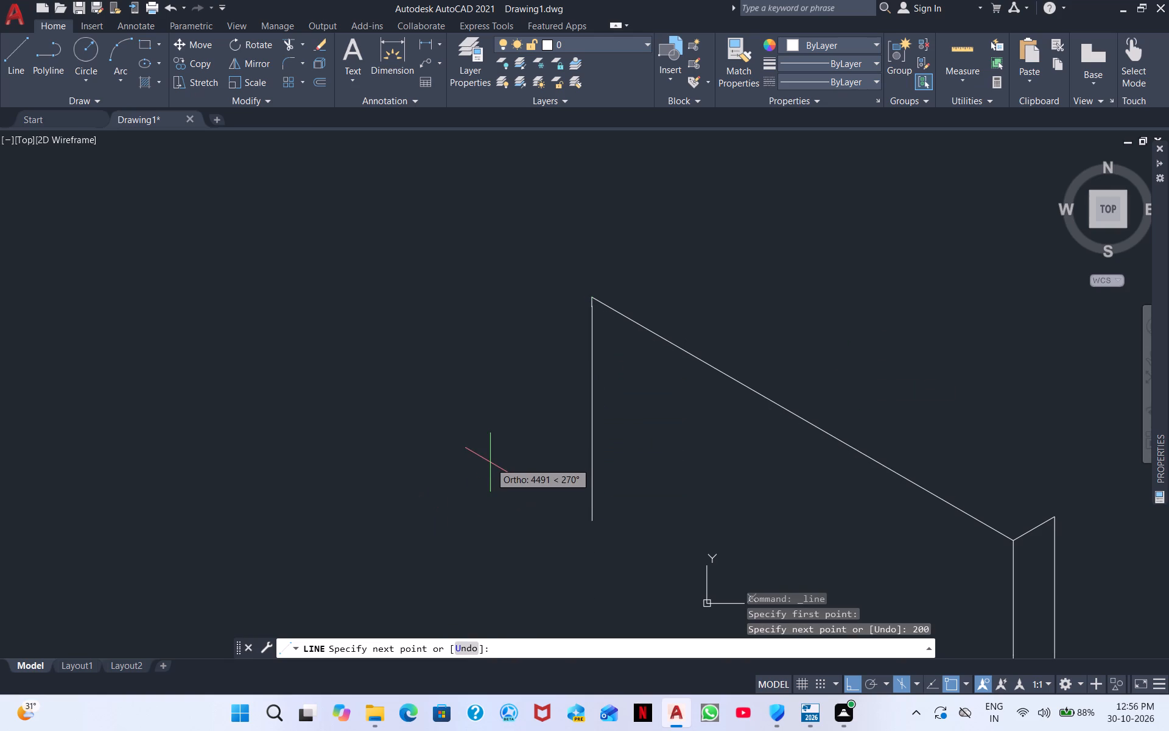
pyautogui.write('1800')
pyautogui.press('Return')
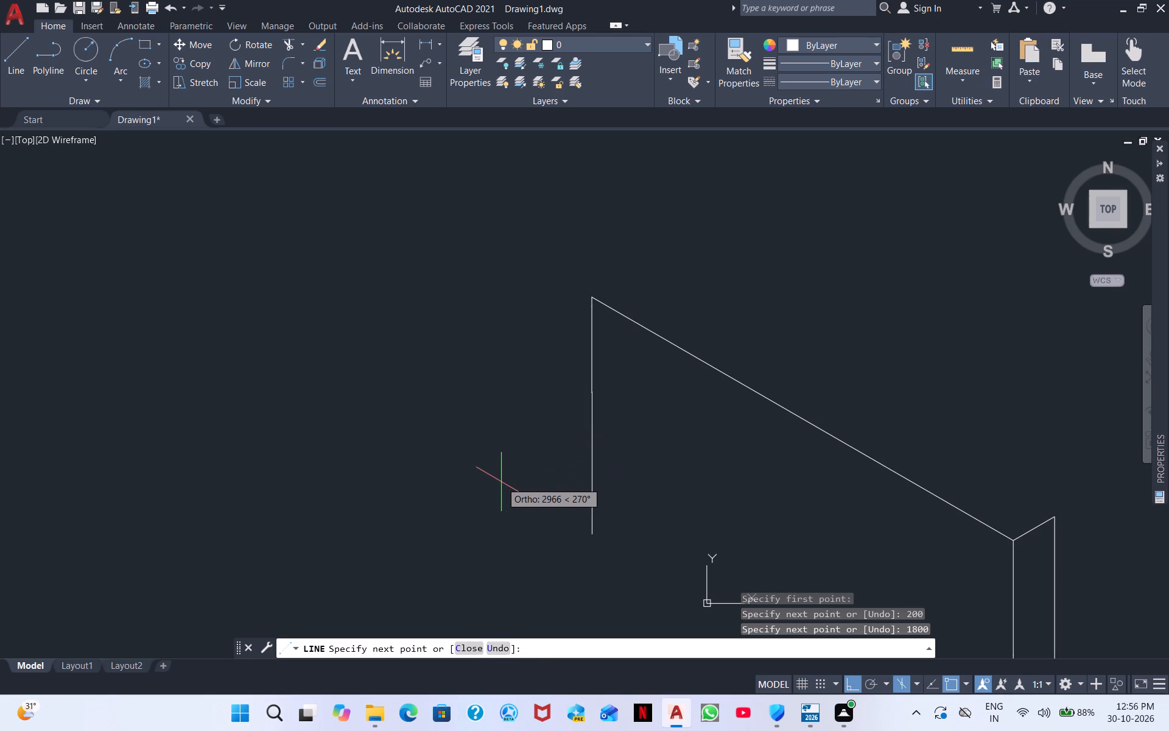
# Continue the vertical line downward with a 1000 mm segment.
pyautogui.scroll(-2, 524, 441)
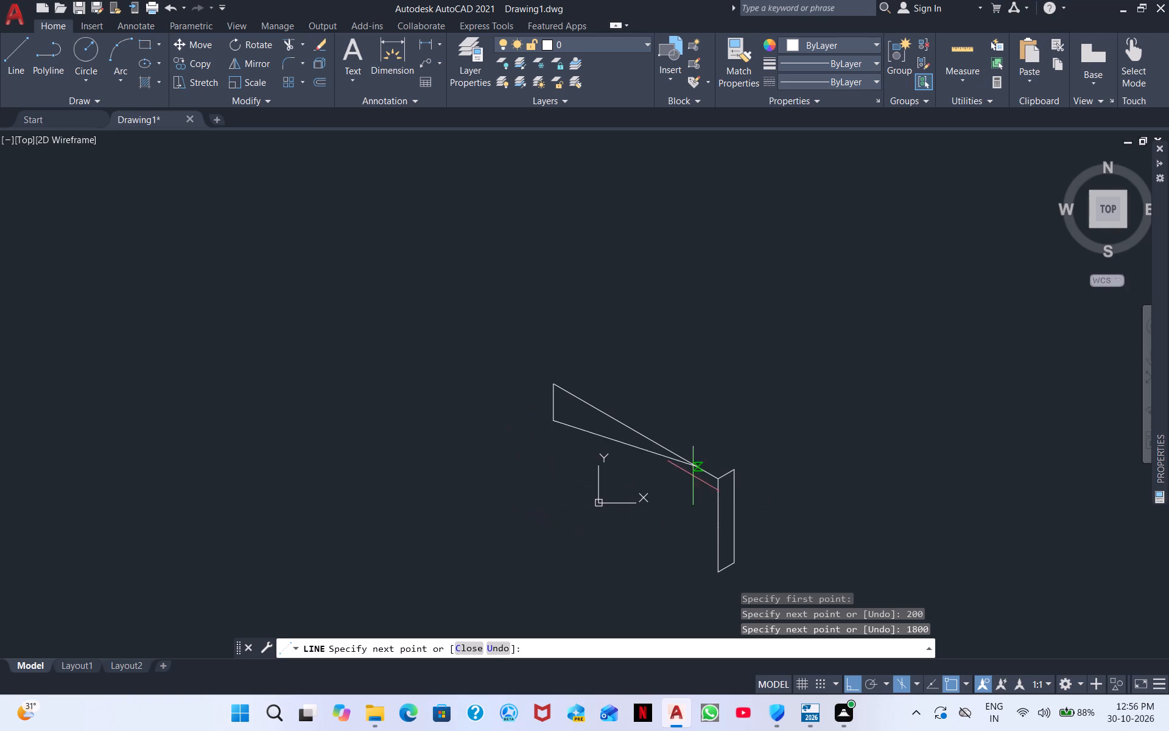
pyautogui.scroll(5, 723, 536)
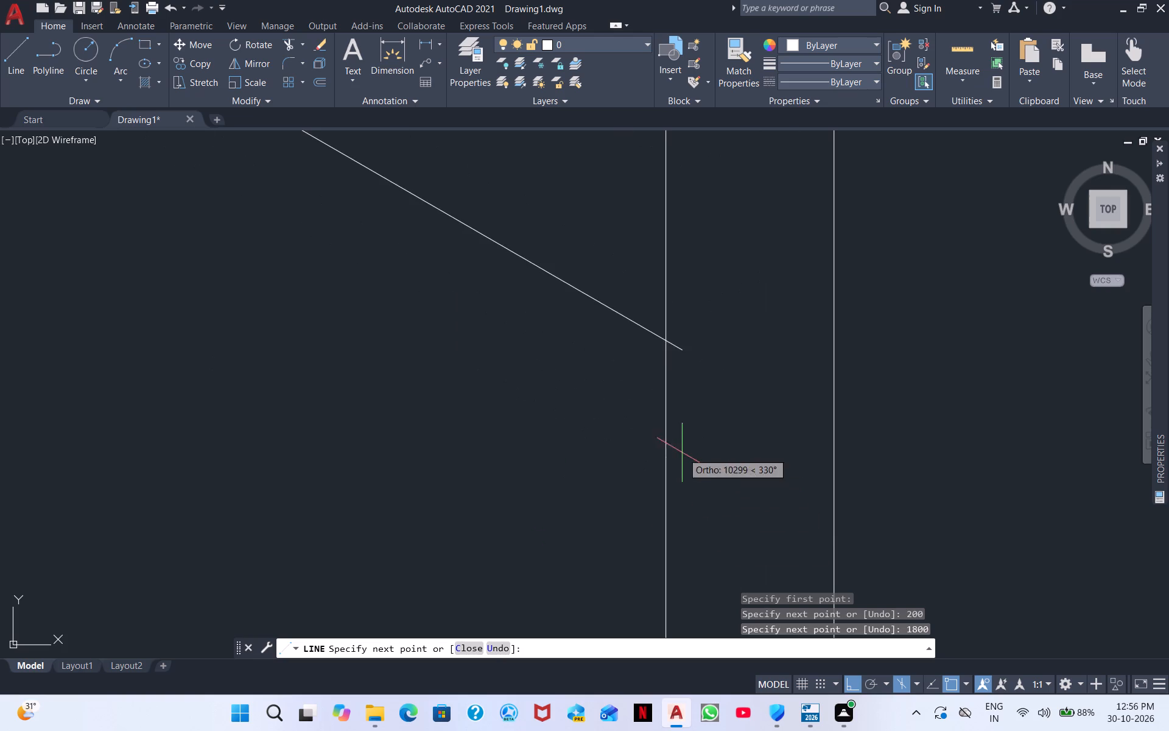
pyautogui.scroll(-3, 623, 384)
pyautogui.scroll(2, 565, 394)
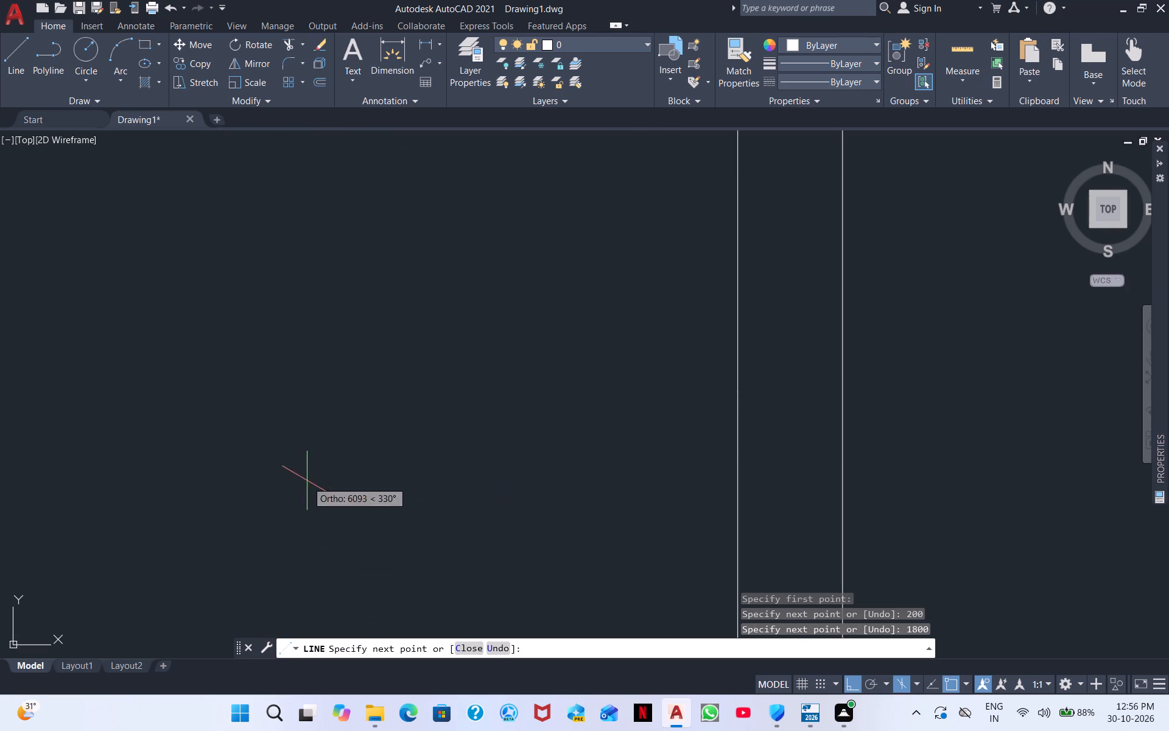
pyautogui.moveTo(308, 482); pyautogui.dragTo(595, 722, button='middle')
pyautogui.scroll(-3, 609, 689)
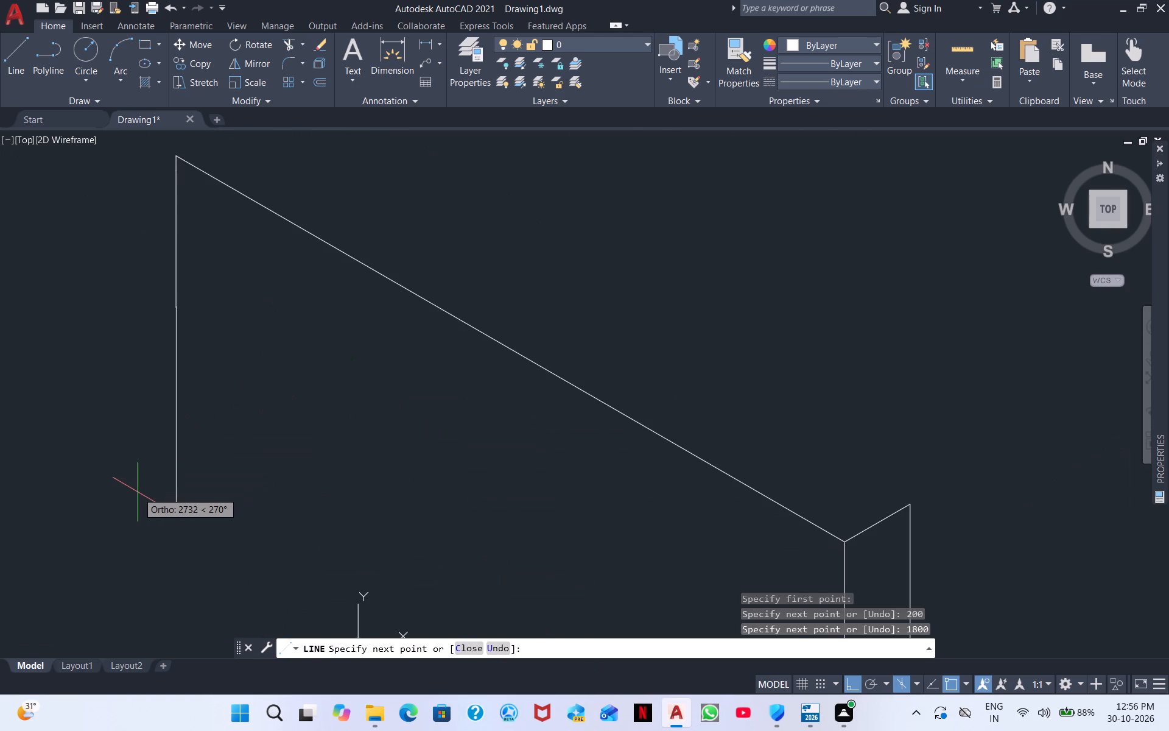
pyautogui.press('4')
pyautogui.press('0')
pyautogui.press('0')
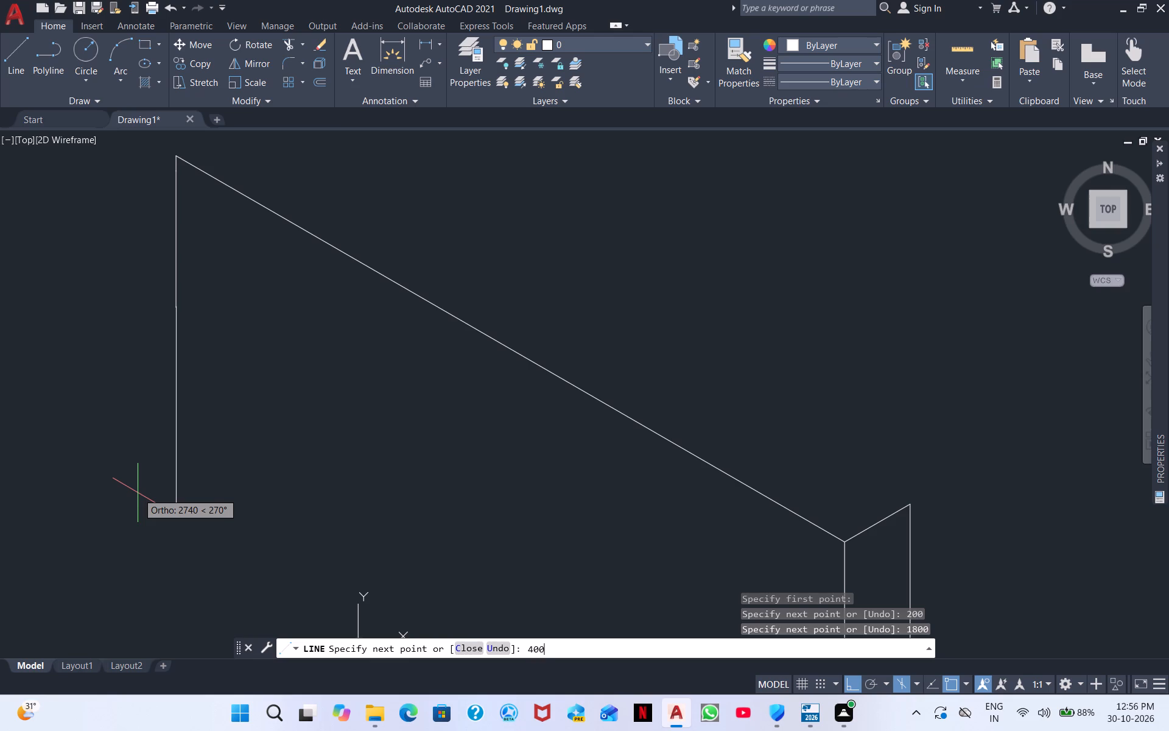
pyautogui.press('BackSpace')
pyautogui.press('BackSpace')
pyautogui.press('BackSpace')
pyautogui.write('1000')
pyautogui.press('Return')
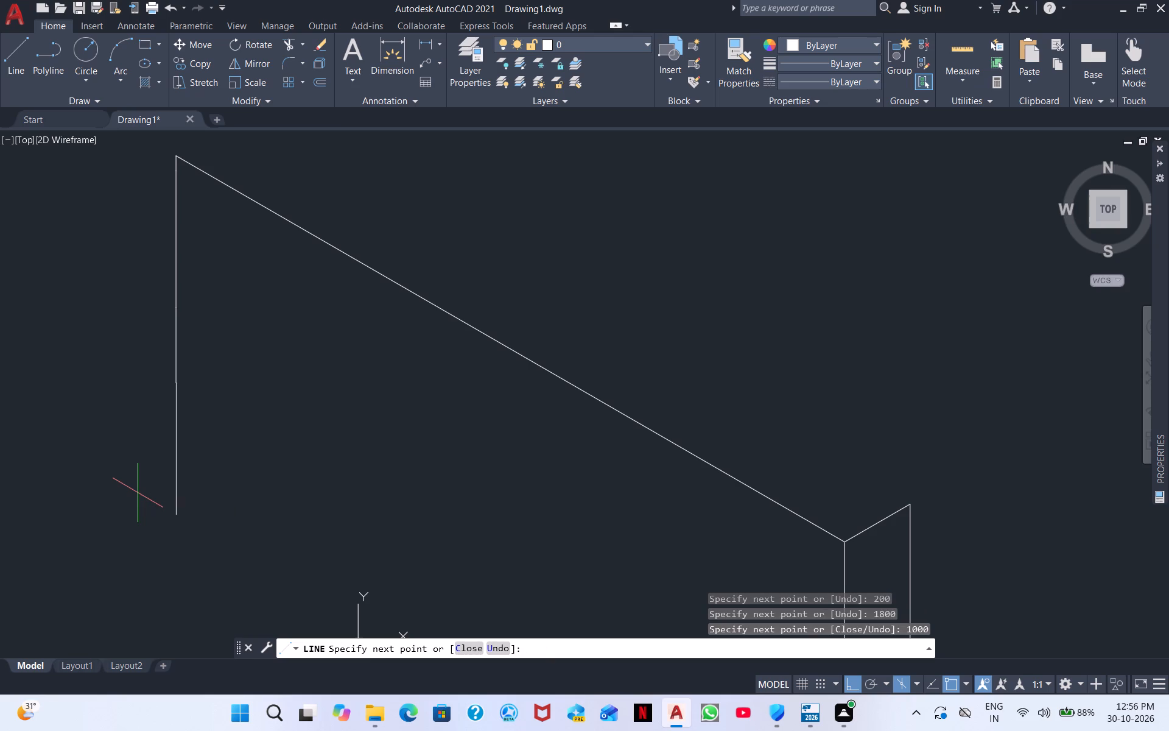
# Continue the line to the endpoint partway along the right face's near vertical edge, and from there along 150° past the far vertical line.
pyautogui.moveTo(674, 476); pyautogui.dragTo(335, 174, button='middle')
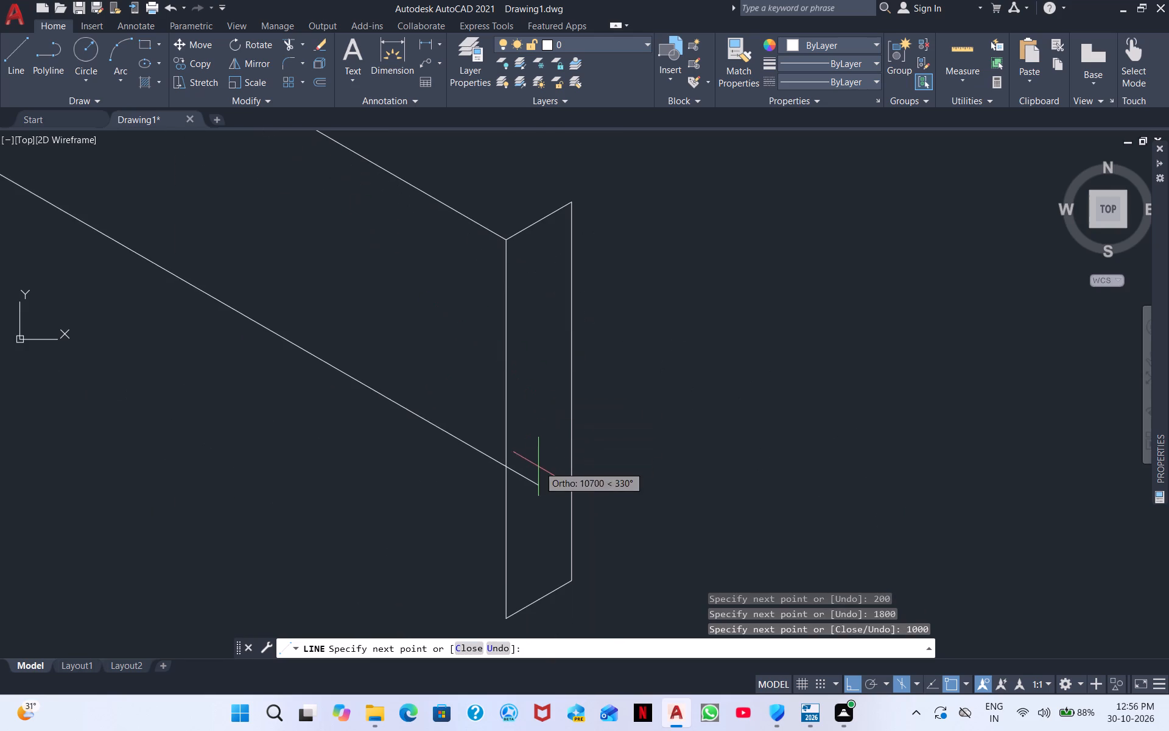
pyautogui.click(504, 442)
pyautogui.scroll(-3, 184, 355)
pyautogui.moveTo(193, 355); pyautogui.dragTo(518, 434, button='middle')
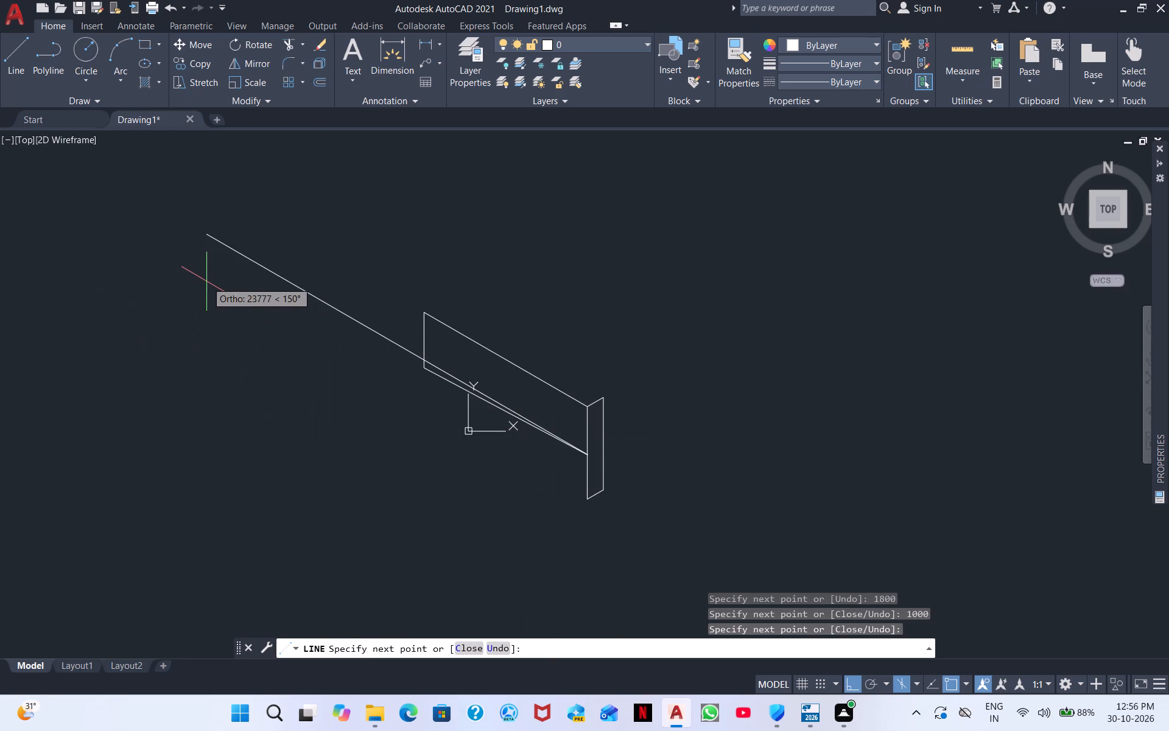
pyautogui.click(211, 277)
pyautogui.press('Escape')
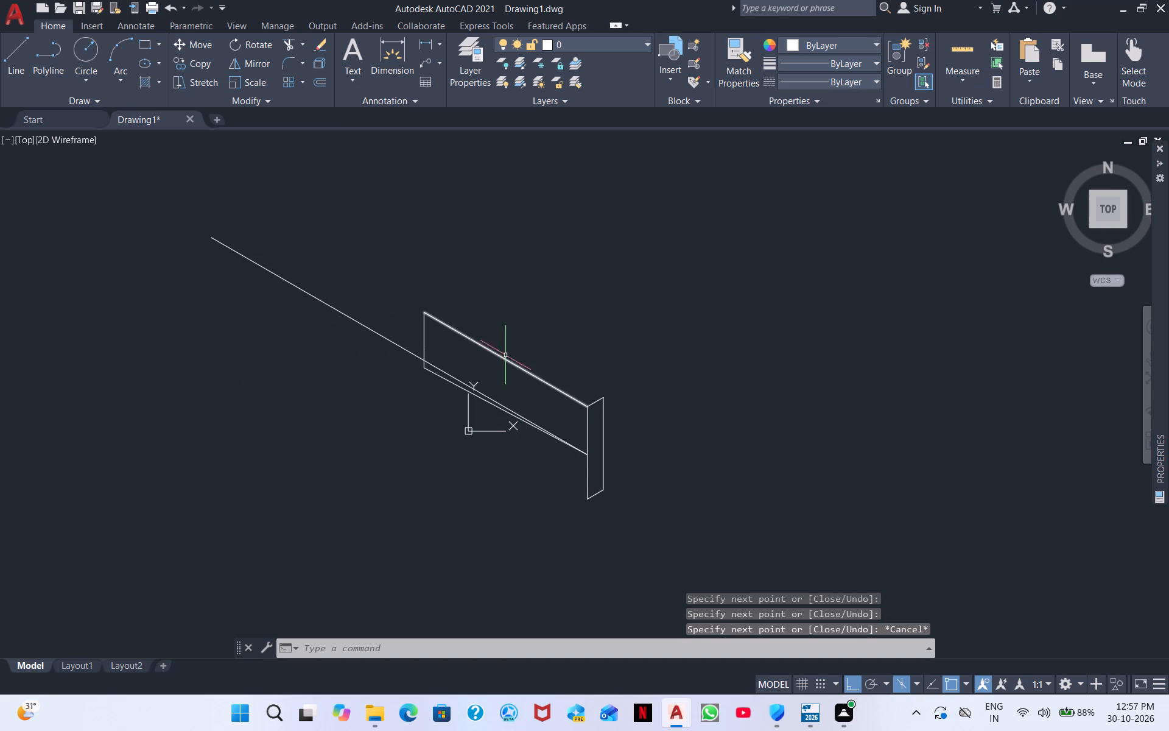
# Trim away the slanted connecting line, the far vertical's stub below the 150° lower edge, and that edge's overhang beyond the vertical.
pyautogui.click(285, 46)
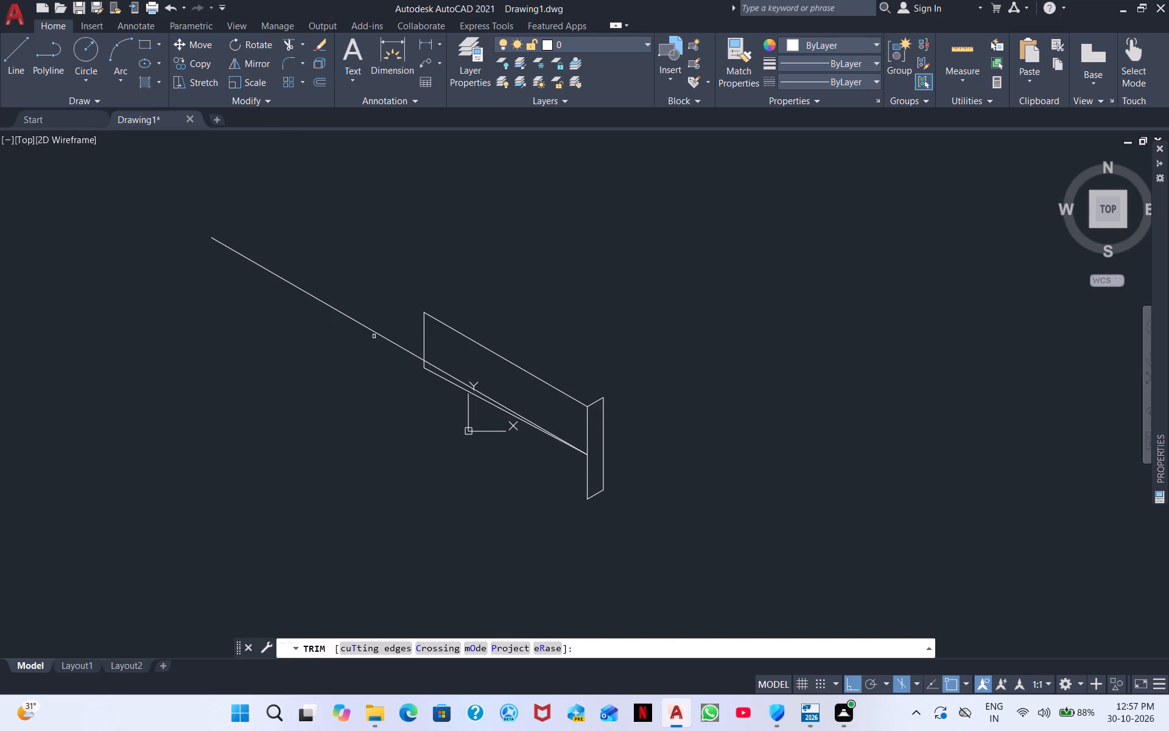
pyautogui.click(427, 373)
pyautogui.click(423, 367)
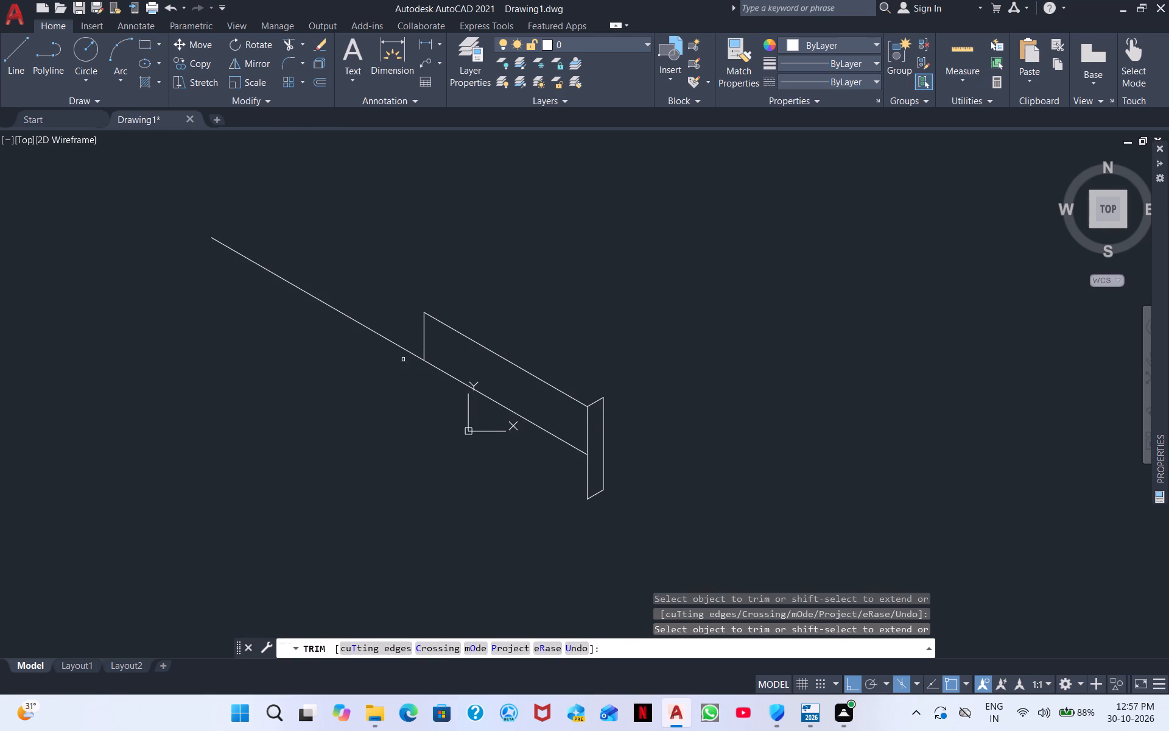
pyautogui.moveTo(406, 336); pyautogui.dragTo(380, 417)
pyautogui.moveTo(391, 401); pyautogui.dragTo(287, 240, button='middle')
pyautogui.scroll(2, 283, 234)
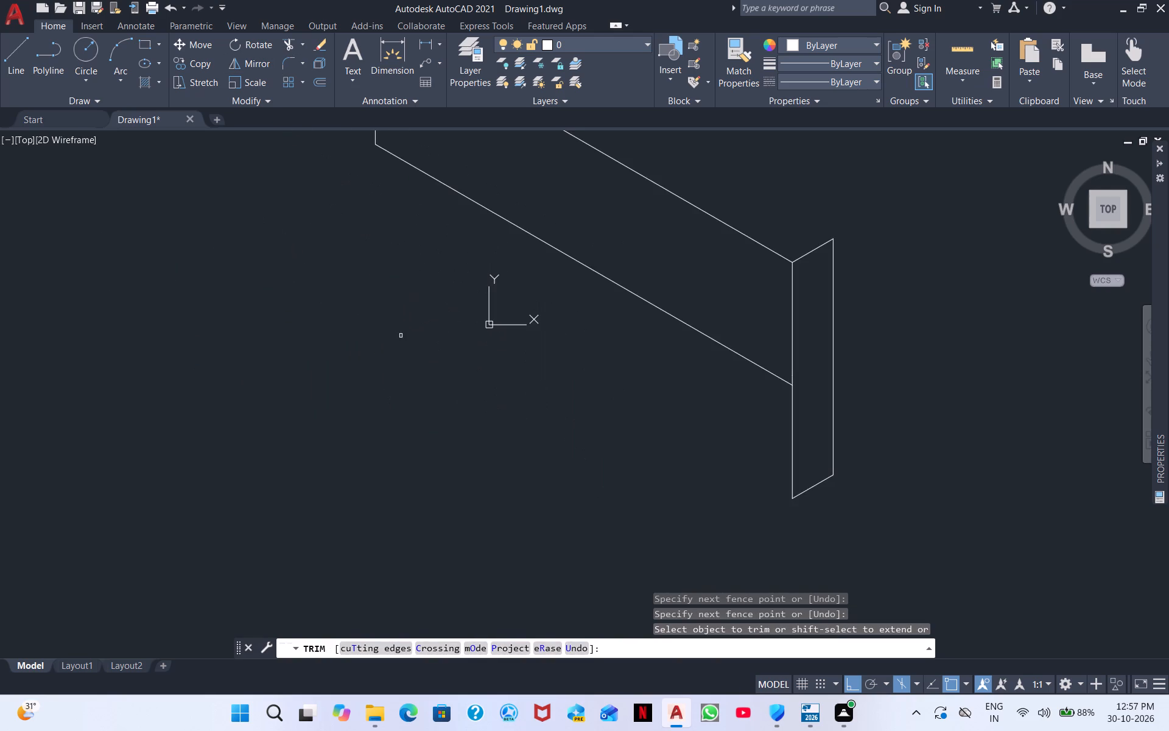
pyautogui.scroll(1, 401, 336)
pyautogui.rightClick(401, 336)
pyautogui.click(464, 346)
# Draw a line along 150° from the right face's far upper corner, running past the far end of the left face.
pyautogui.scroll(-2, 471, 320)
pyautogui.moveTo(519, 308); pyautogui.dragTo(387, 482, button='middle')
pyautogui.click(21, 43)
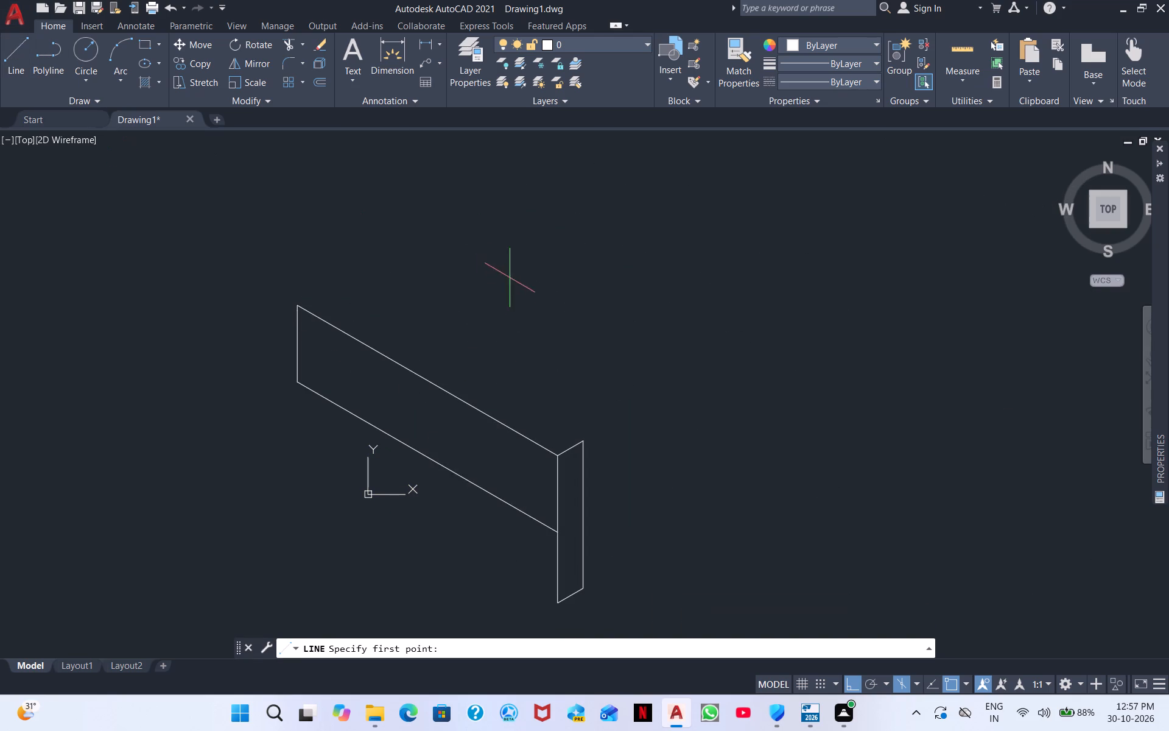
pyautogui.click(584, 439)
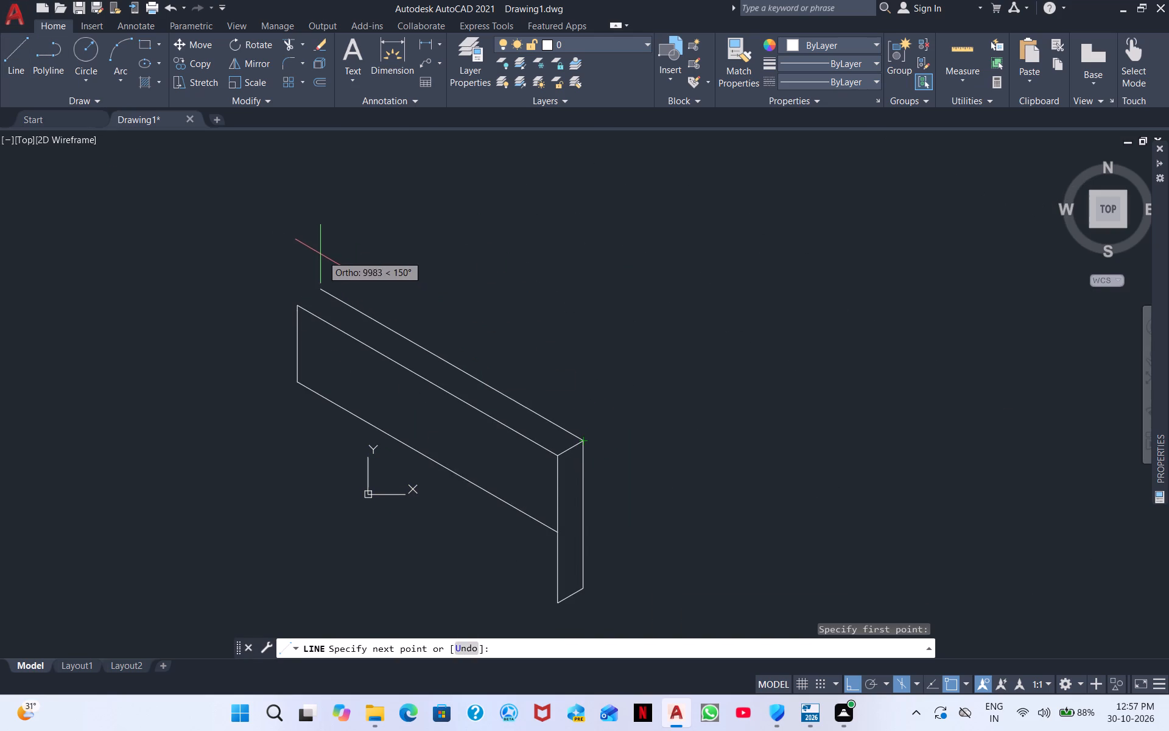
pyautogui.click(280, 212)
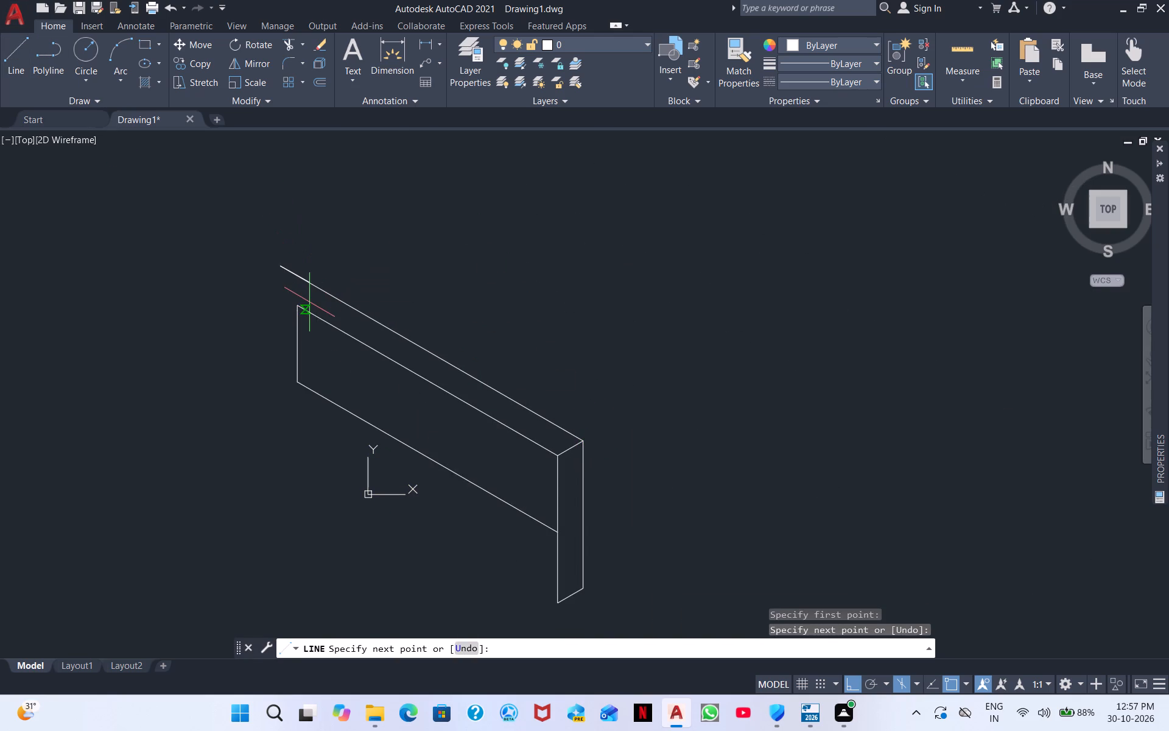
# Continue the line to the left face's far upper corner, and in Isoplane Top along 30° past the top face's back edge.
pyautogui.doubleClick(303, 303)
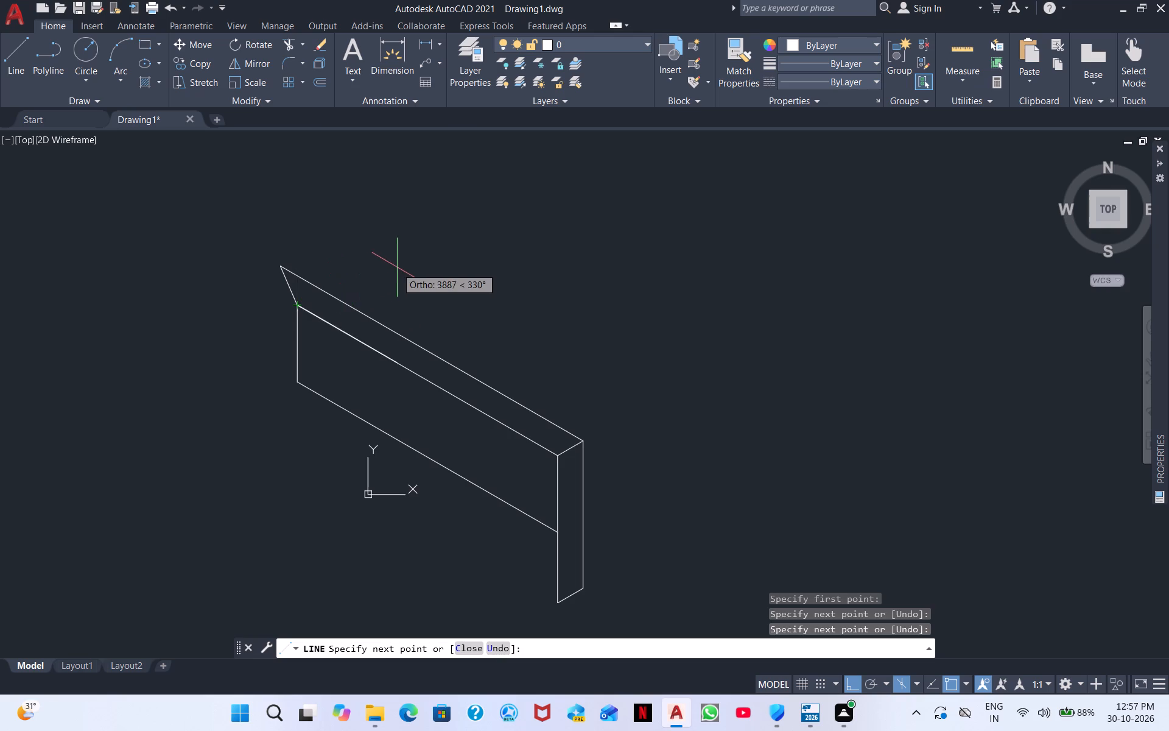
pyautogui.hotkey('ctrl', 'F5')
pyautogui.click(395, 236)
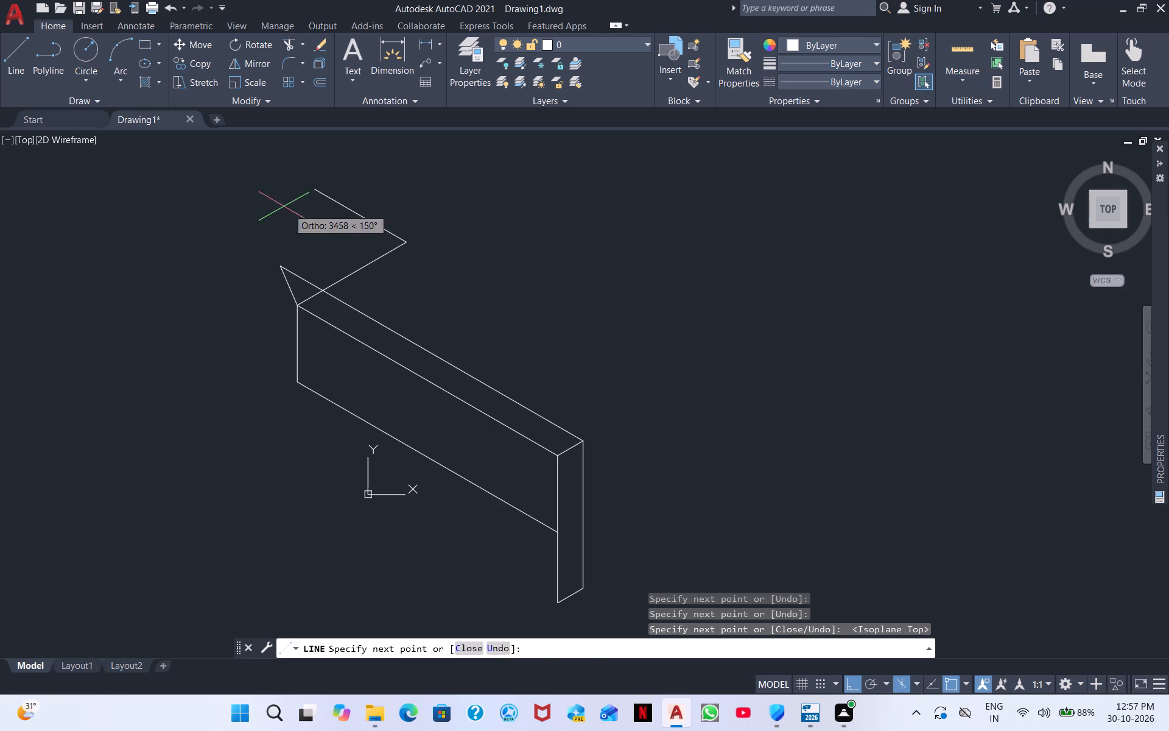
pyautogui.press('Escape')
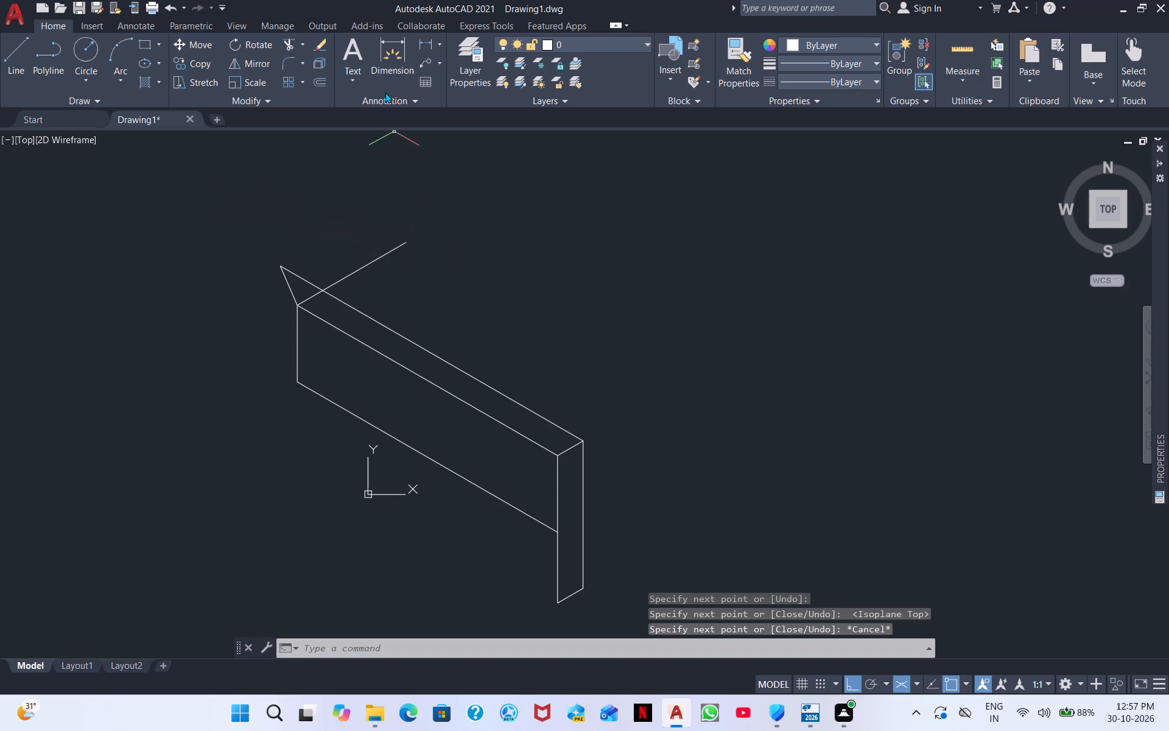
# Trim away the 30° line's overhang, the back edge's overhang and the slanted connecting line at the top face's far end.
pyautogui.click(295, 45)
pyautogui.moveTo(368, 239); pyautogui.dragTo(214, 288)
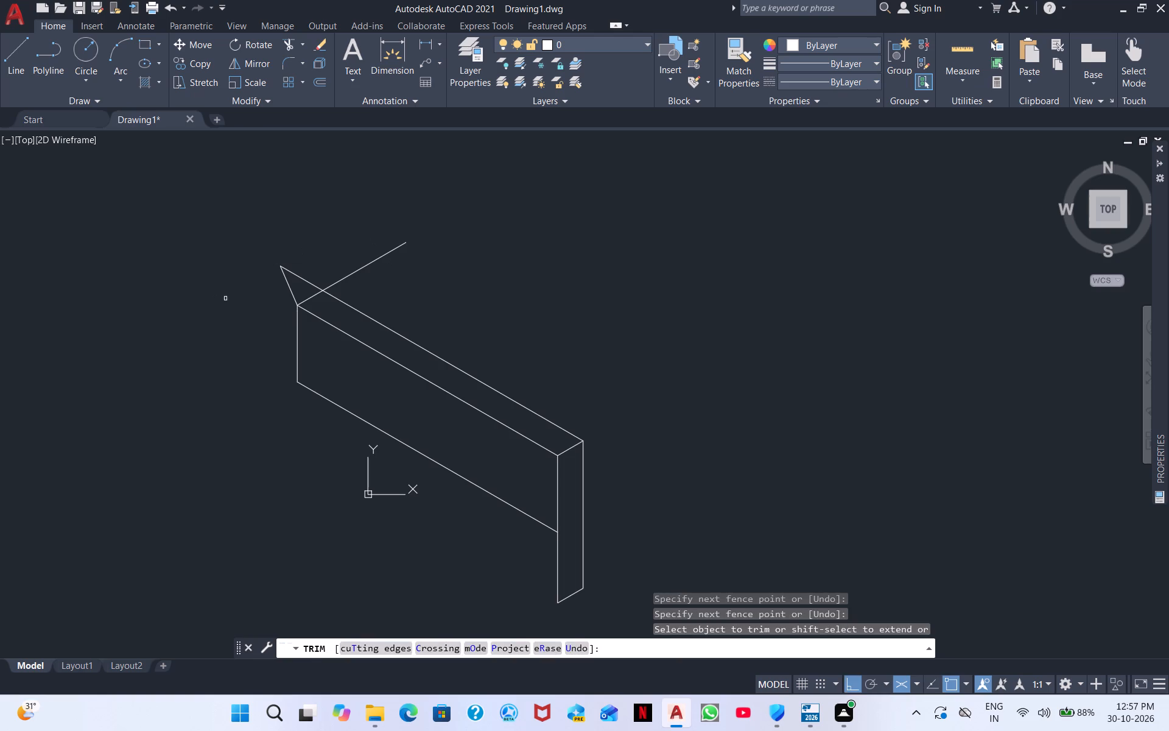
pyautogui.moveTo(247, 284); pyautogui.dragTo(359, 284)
# Examine the long left and top faces and where they meet the right face.
pyautogui.moveTo(629, 325); pyautogui.dragTo(614, 184, button='middle')
pyautogui.scroll(-1, 642, 272)
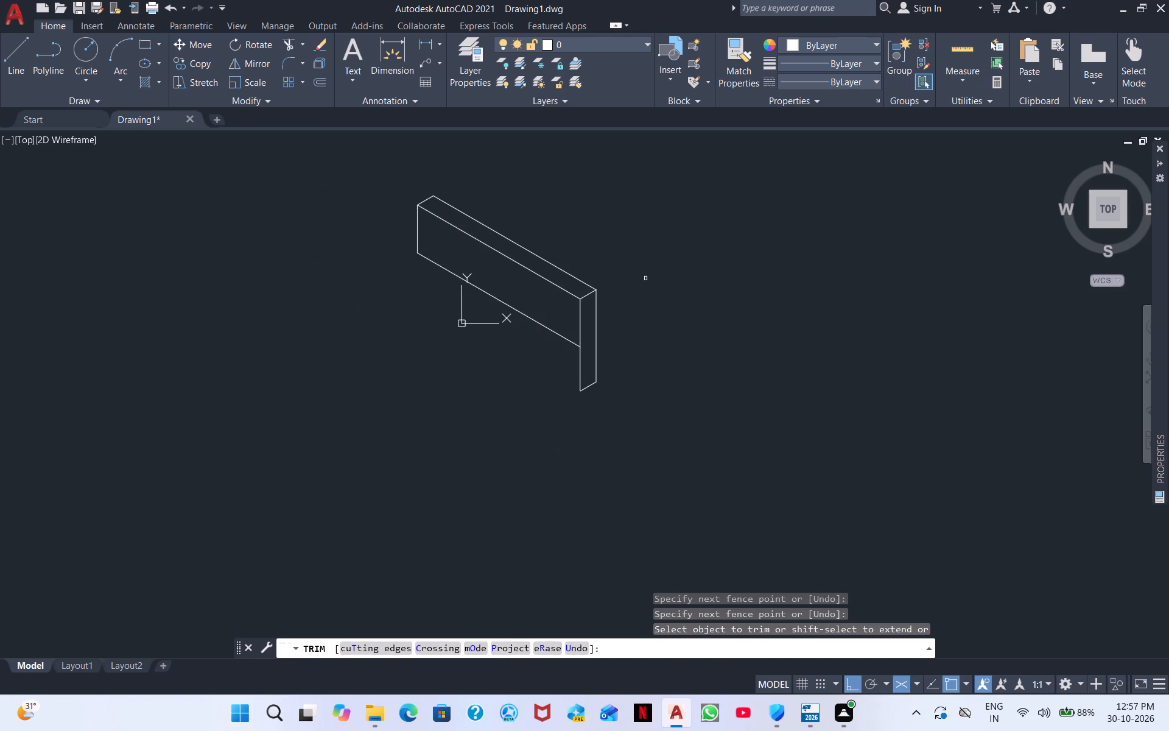
pyautogui.scroll(3, 695, 320)
pyautogui.moveTo(655, 322); pyautogui.dragTo(824, 199, button='middle')
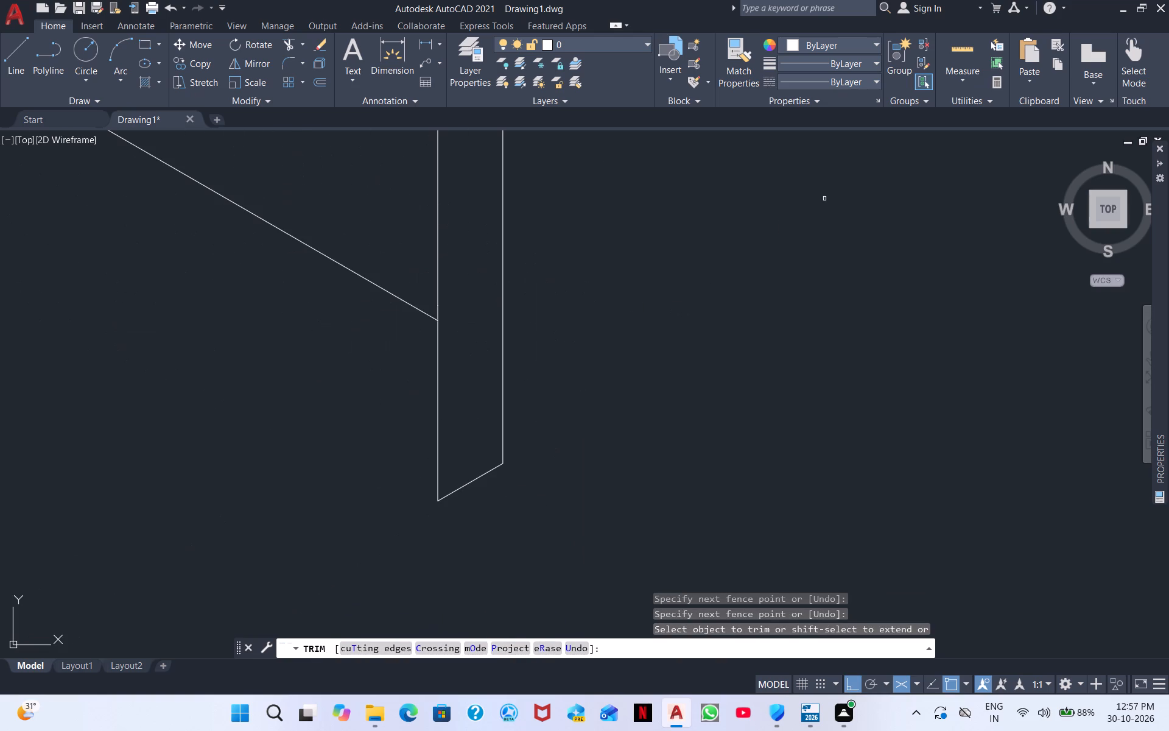
pyautogui.scroll(-1, 784, 267)
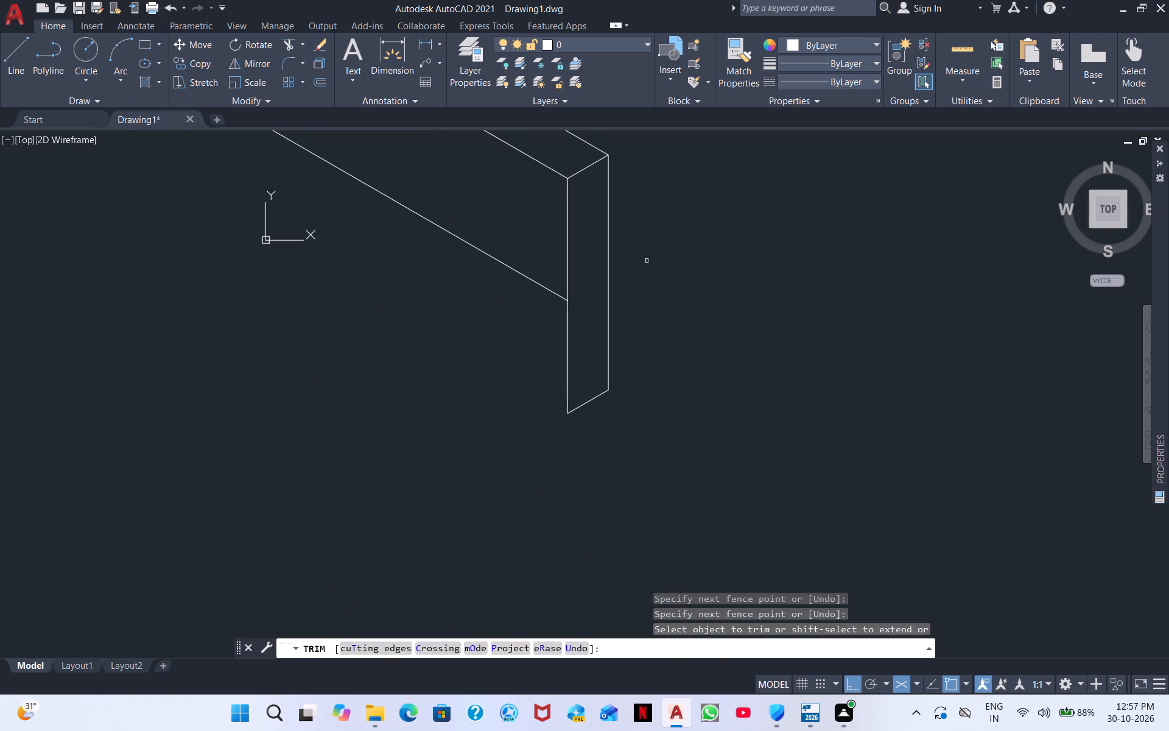
pyautogui.scroll(1, 641, 259)
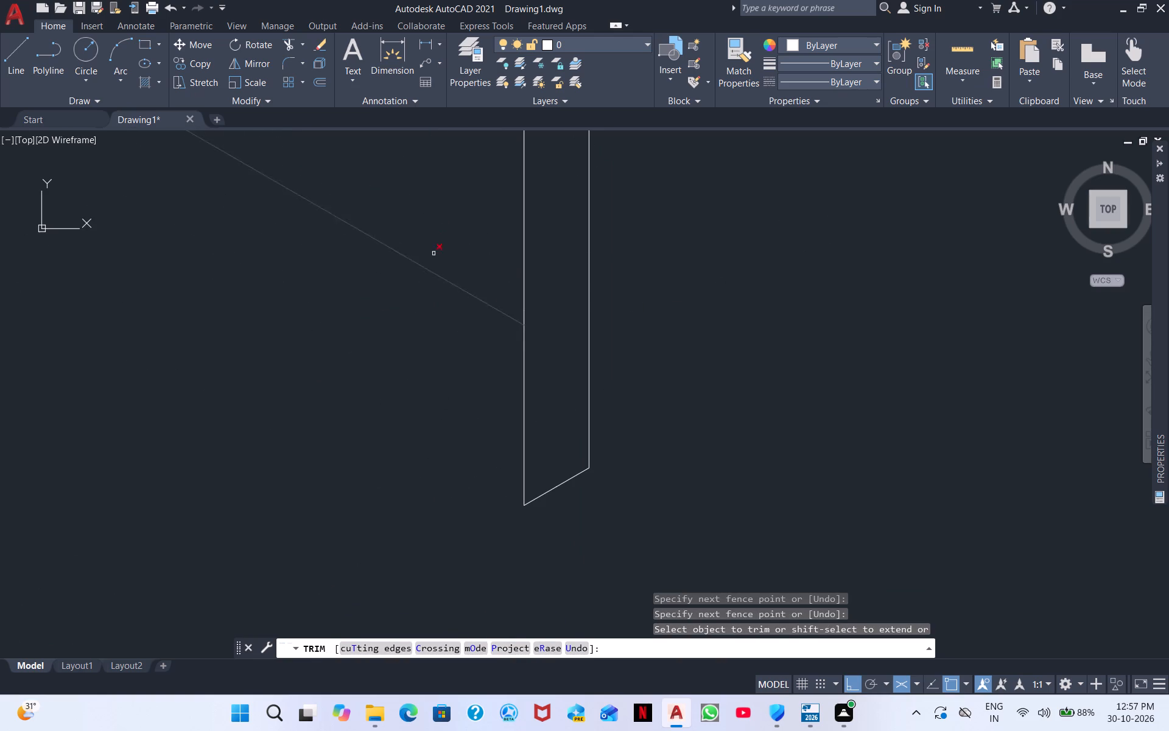
pyautogui.moveTo(454, 267); pyautogui.dragTo(820, 341, button='middle')
pyautogui.scroll(-1, 542, 356)
pyautogui.middleClick(660, 434)
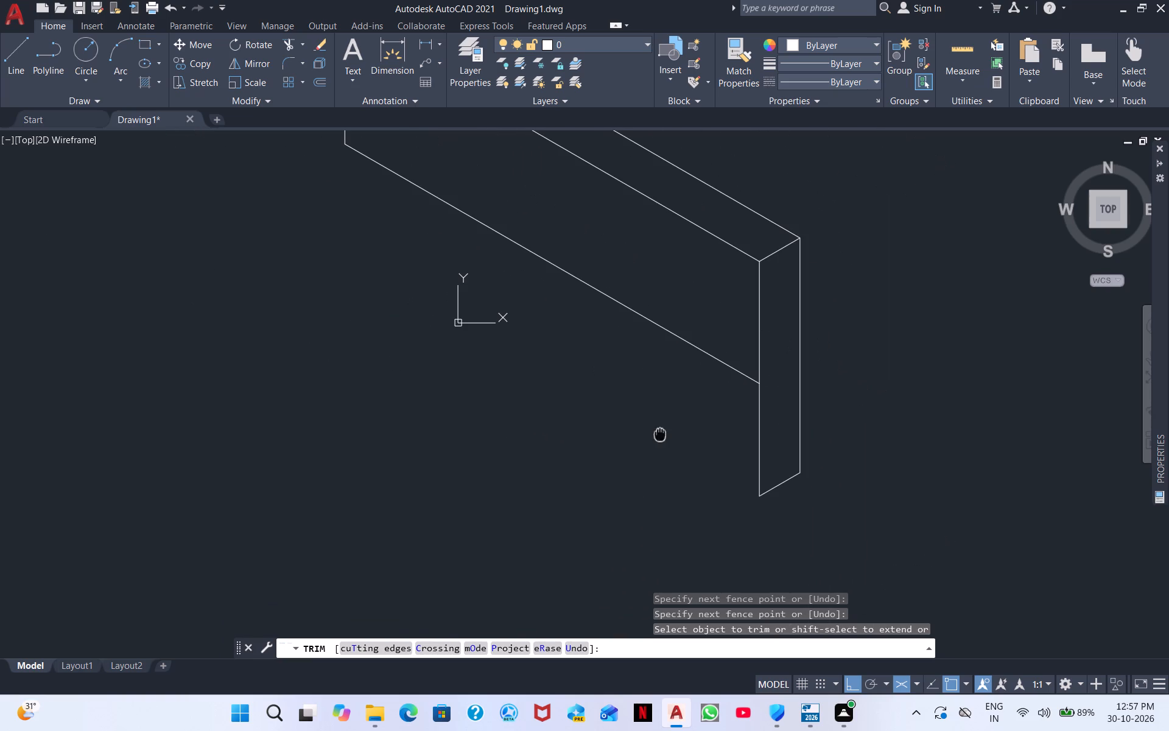
# Trim away the left face's upper and lower 150° edges and the top face's back edge.
pyautogui.click(629, 123)
pyautogui.click(616, 135)
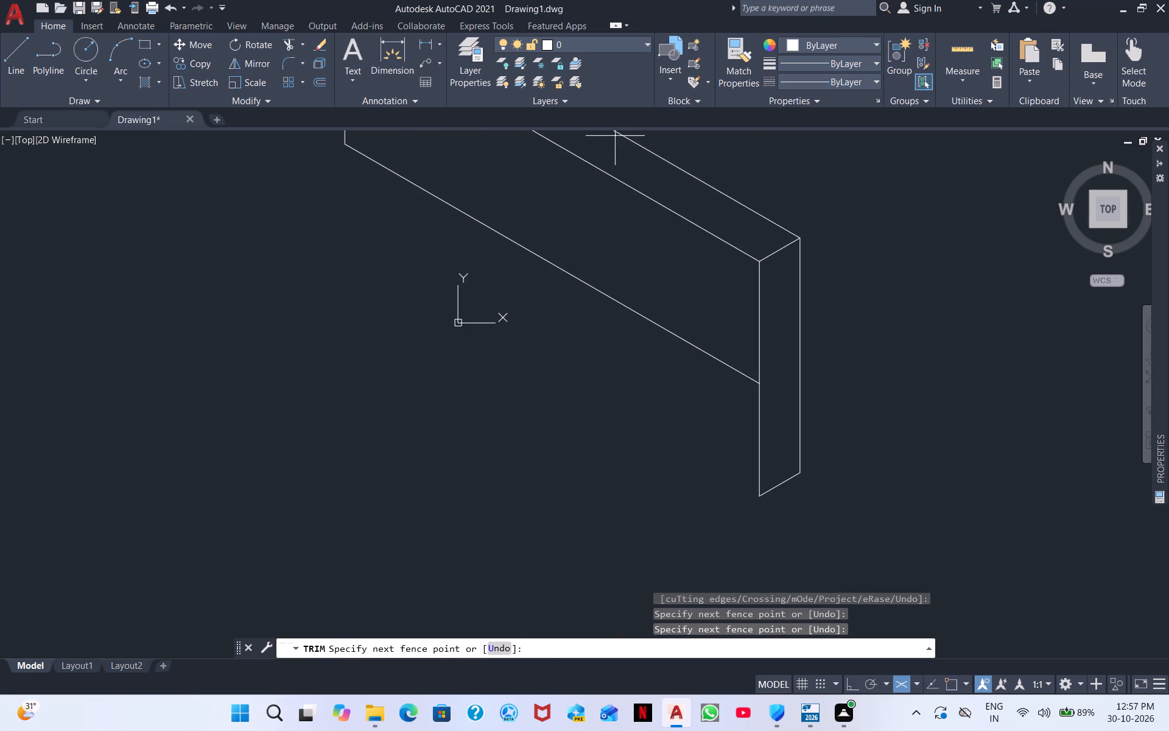
pyautogui.moveTo(615, 137); pyautogui.dragTo(587, 302)
pyautogui.moveTo(587, 288); pyautogui.dragTo(592, 258)
pyautogui.moveTo(595, 246); pyautogui.dragTo(608, 220)
pyautogui.click(611, 215)
pyautogui.moveTo(614, 210); pyautogui.dragTo(626, 198)
pyautogui.moveTo(633, 192); pyautogui.dragTo(652, 178)
pyautogui.click(653, 177)
pyautogui.moveTo(656, 175); pyautogui.dragTo(656, 174)
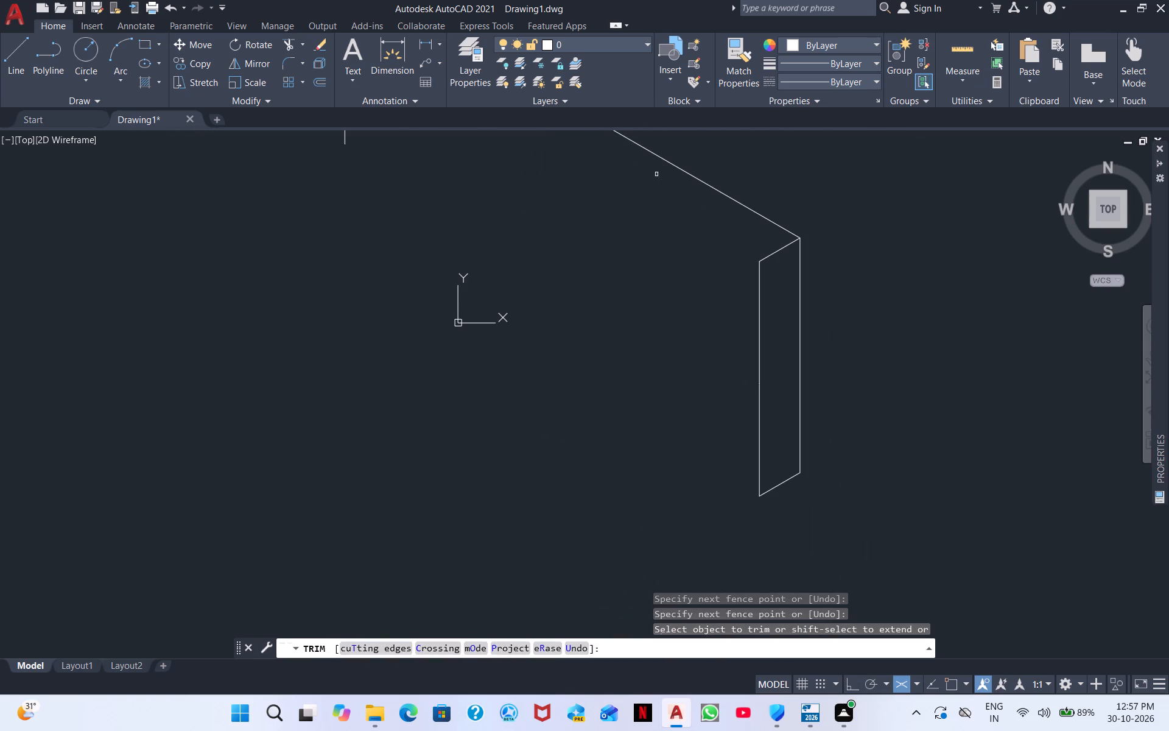
pyautogui.moveTo(656, 174); pyautogui.dragTo(667, 205)
pyautogui.moveTo(707, 178); pyautogui.dragTo(669, 207)
# Trim away the leftover far-end vertical edge and short 30° edge, leaving only the right face.
pyautogui.moveTo(335, 209); pyautogui.dragTo(533, 463, button='middle')
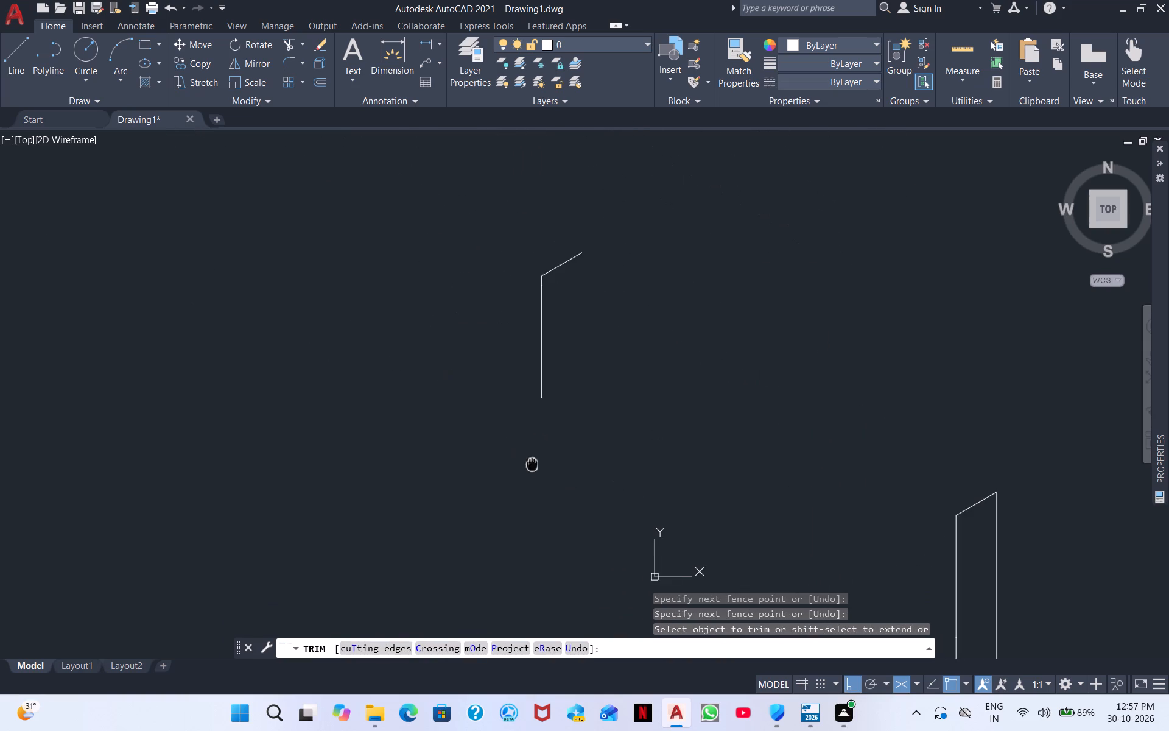
pyautogui.moveTo(533, 463); pyautogui.dragTo(534, 463, button='middle')
pyautogui.moveTo(553, 233); pyautogui.dragTo(595, 399)
pyautogui.moveTo(449, 385); pyautogui.dragTo(717, 295)
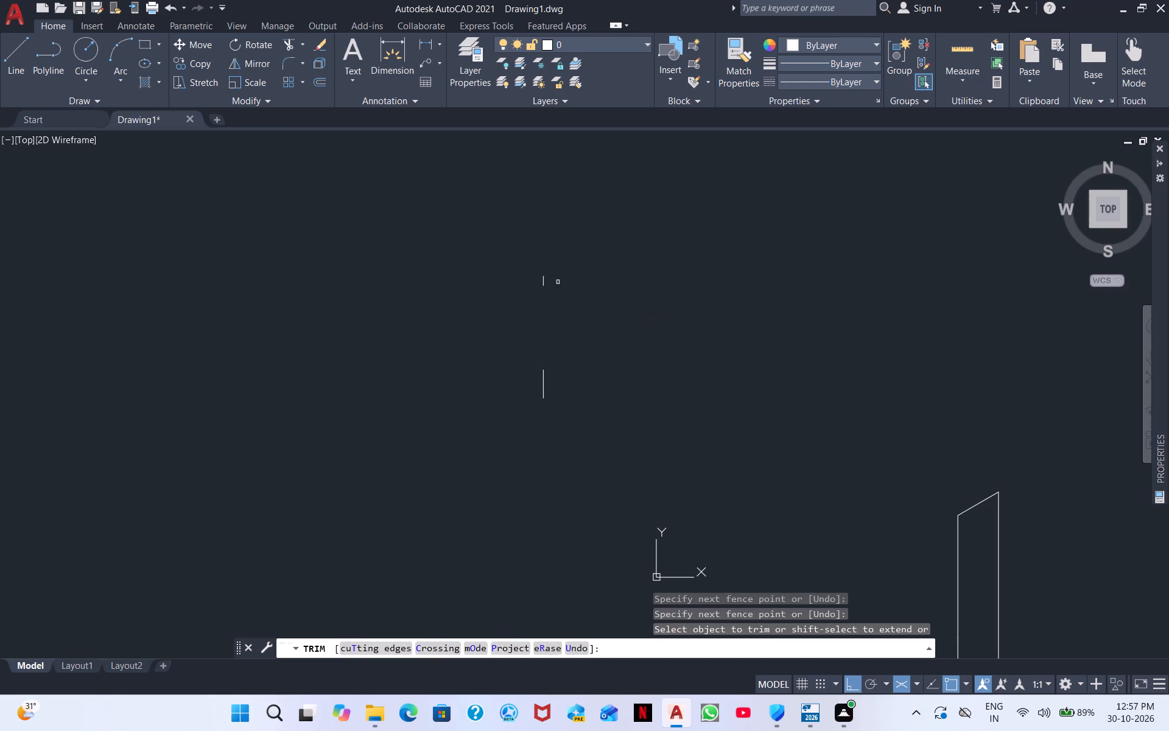
pyautogui.moveTo(552, 281); pyautogui.dragTo(518, 292)
pyautogui.moveTo(552, 392); pyautogui.dragTo(470, 398)
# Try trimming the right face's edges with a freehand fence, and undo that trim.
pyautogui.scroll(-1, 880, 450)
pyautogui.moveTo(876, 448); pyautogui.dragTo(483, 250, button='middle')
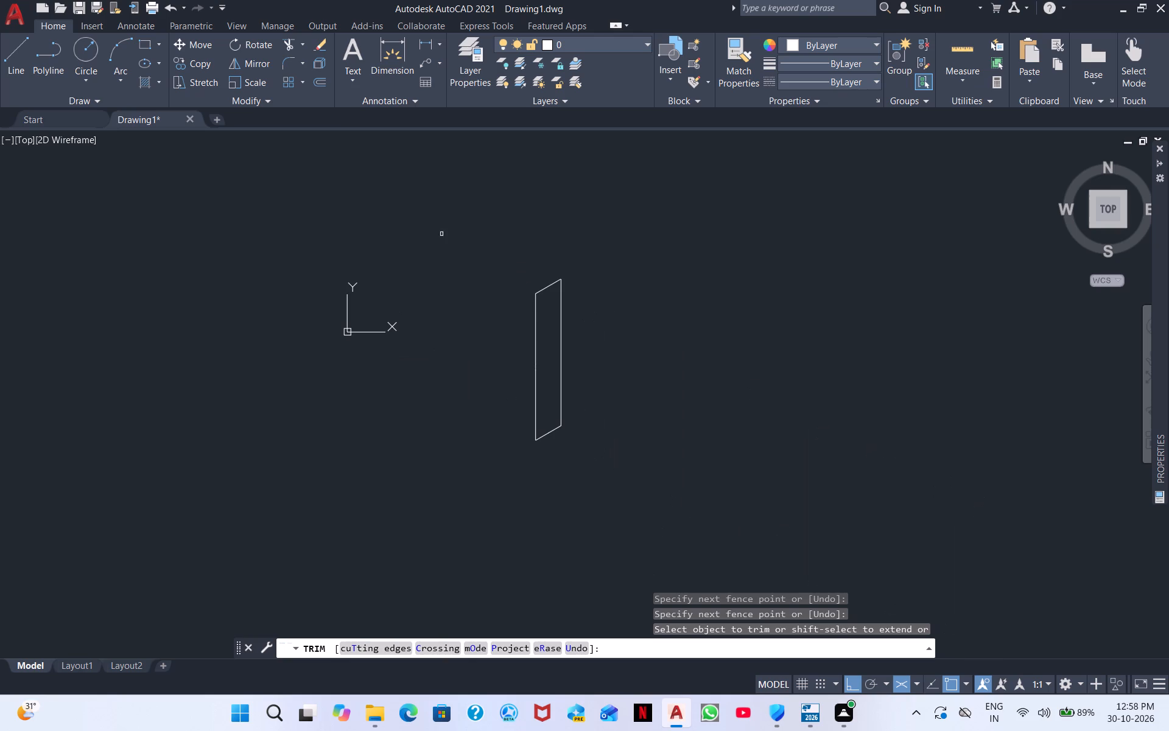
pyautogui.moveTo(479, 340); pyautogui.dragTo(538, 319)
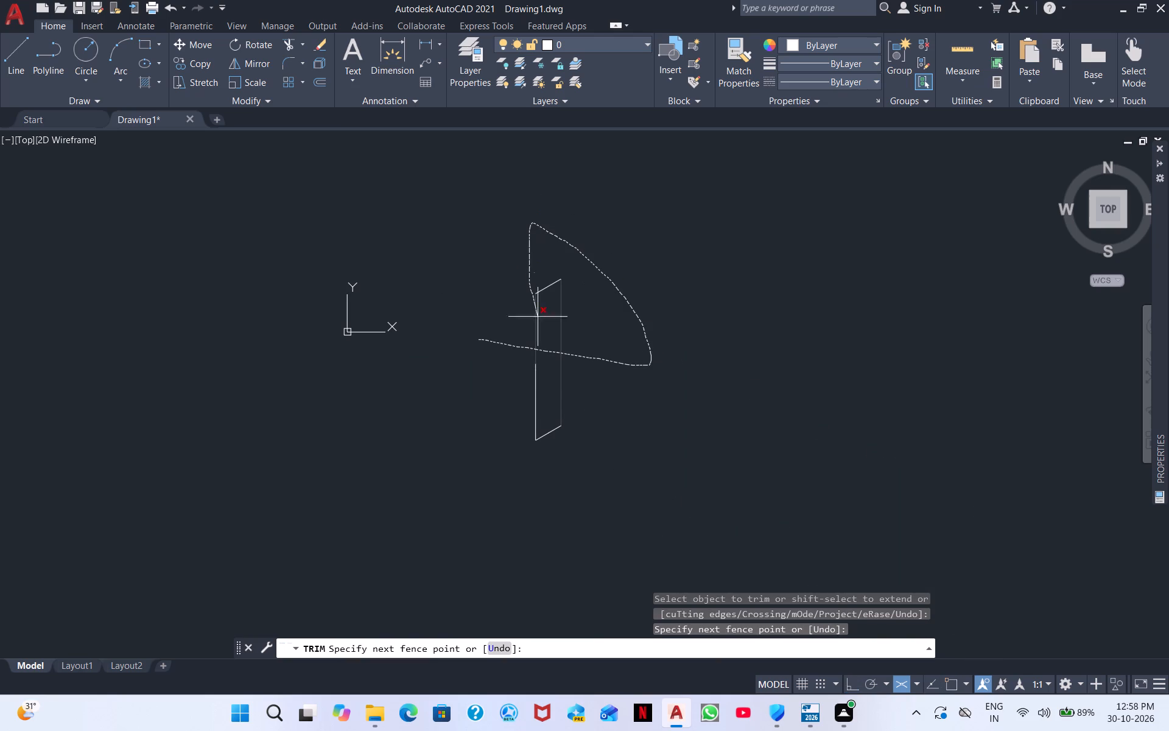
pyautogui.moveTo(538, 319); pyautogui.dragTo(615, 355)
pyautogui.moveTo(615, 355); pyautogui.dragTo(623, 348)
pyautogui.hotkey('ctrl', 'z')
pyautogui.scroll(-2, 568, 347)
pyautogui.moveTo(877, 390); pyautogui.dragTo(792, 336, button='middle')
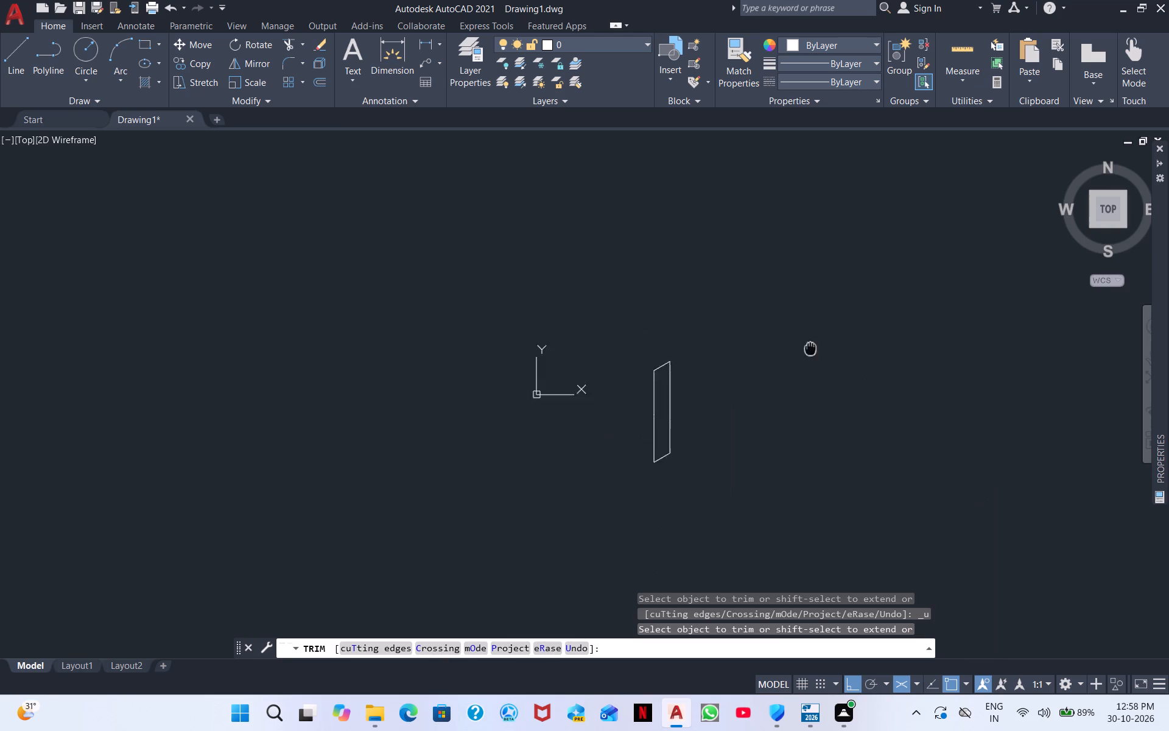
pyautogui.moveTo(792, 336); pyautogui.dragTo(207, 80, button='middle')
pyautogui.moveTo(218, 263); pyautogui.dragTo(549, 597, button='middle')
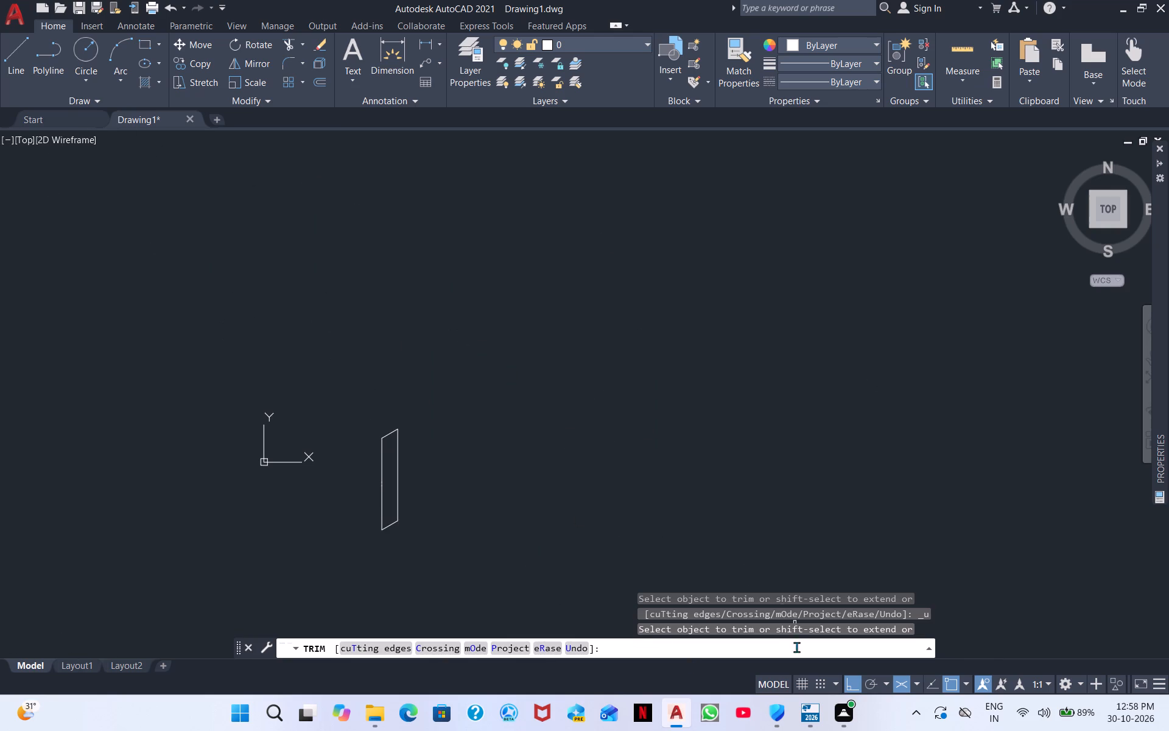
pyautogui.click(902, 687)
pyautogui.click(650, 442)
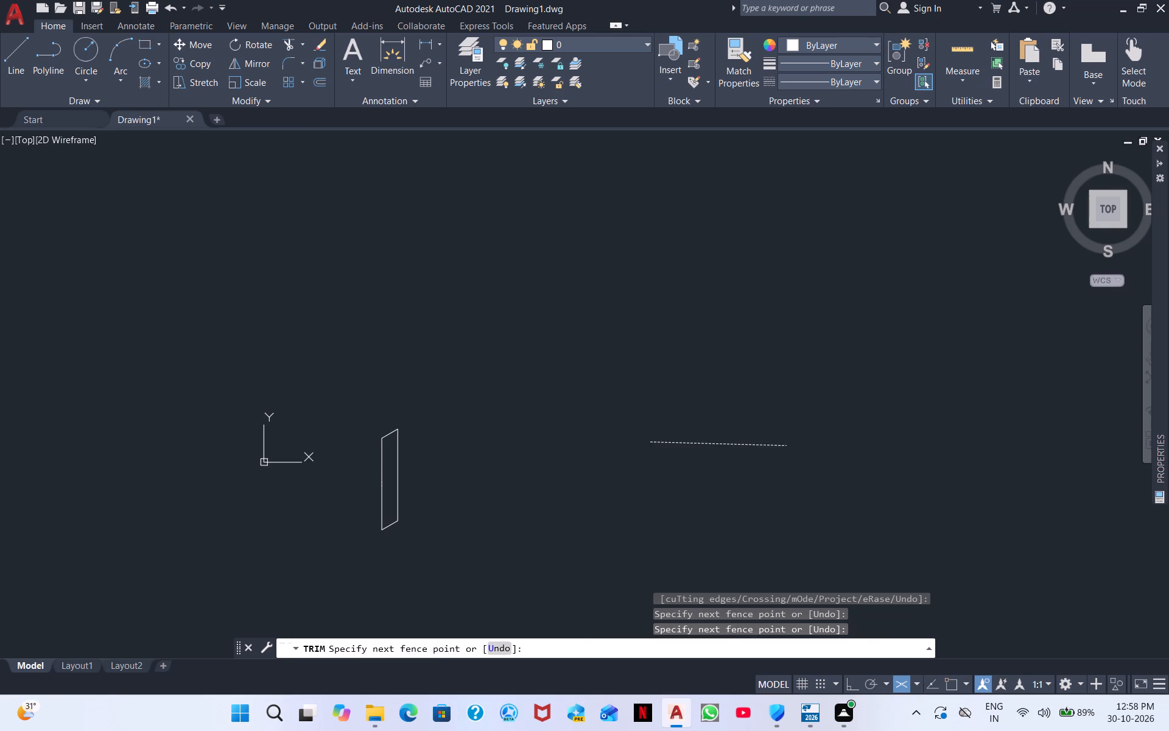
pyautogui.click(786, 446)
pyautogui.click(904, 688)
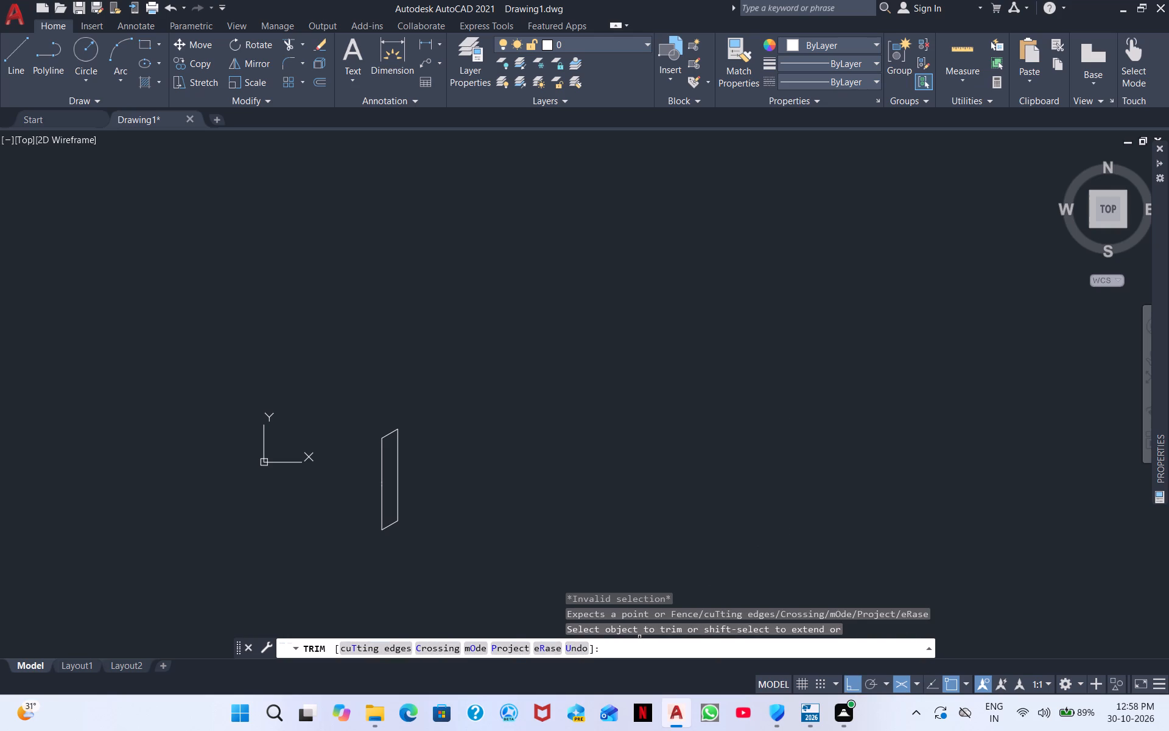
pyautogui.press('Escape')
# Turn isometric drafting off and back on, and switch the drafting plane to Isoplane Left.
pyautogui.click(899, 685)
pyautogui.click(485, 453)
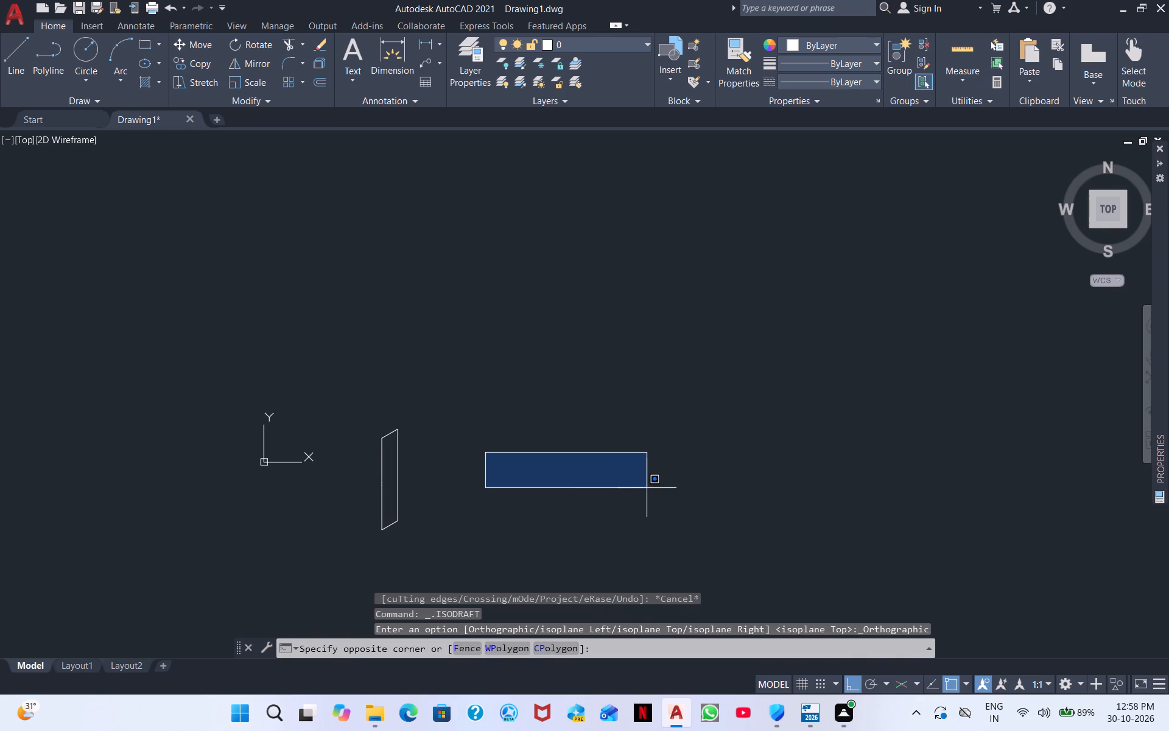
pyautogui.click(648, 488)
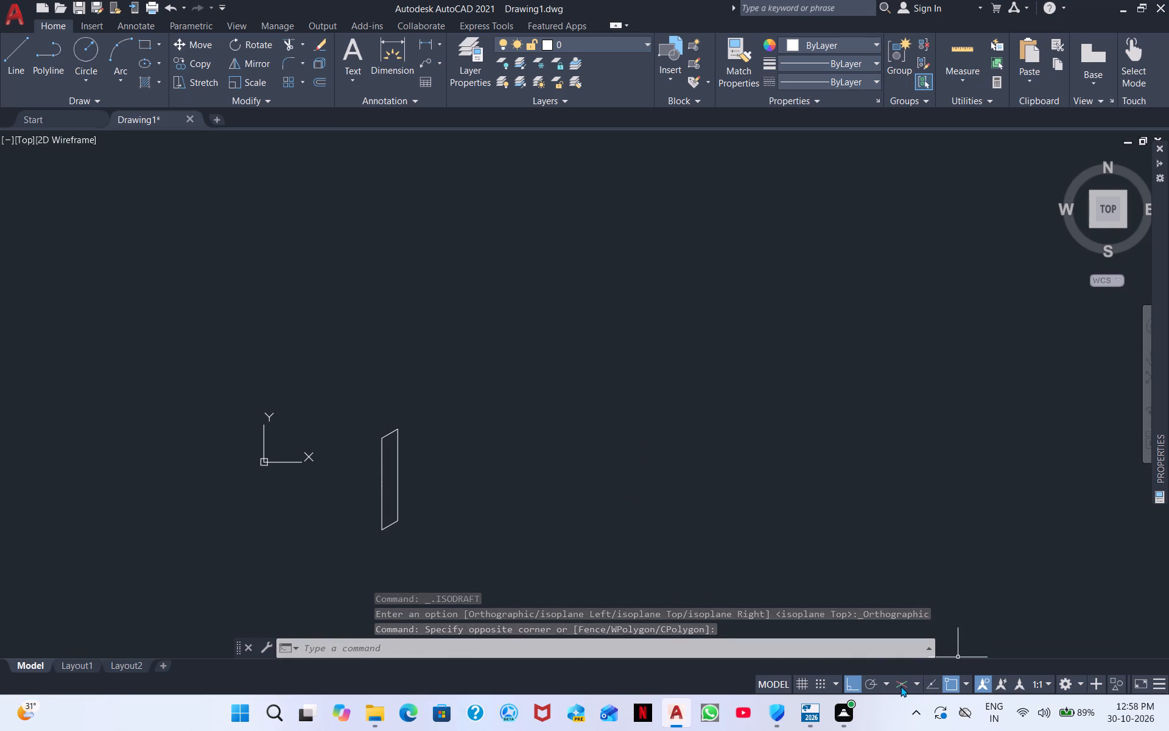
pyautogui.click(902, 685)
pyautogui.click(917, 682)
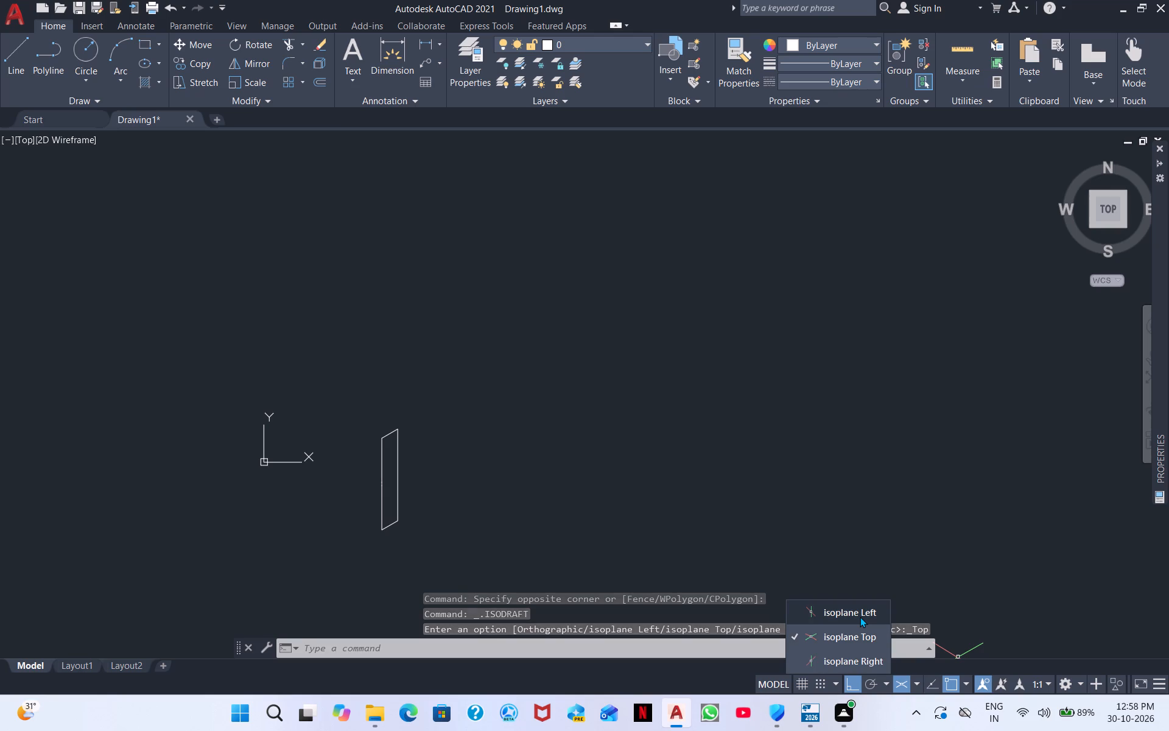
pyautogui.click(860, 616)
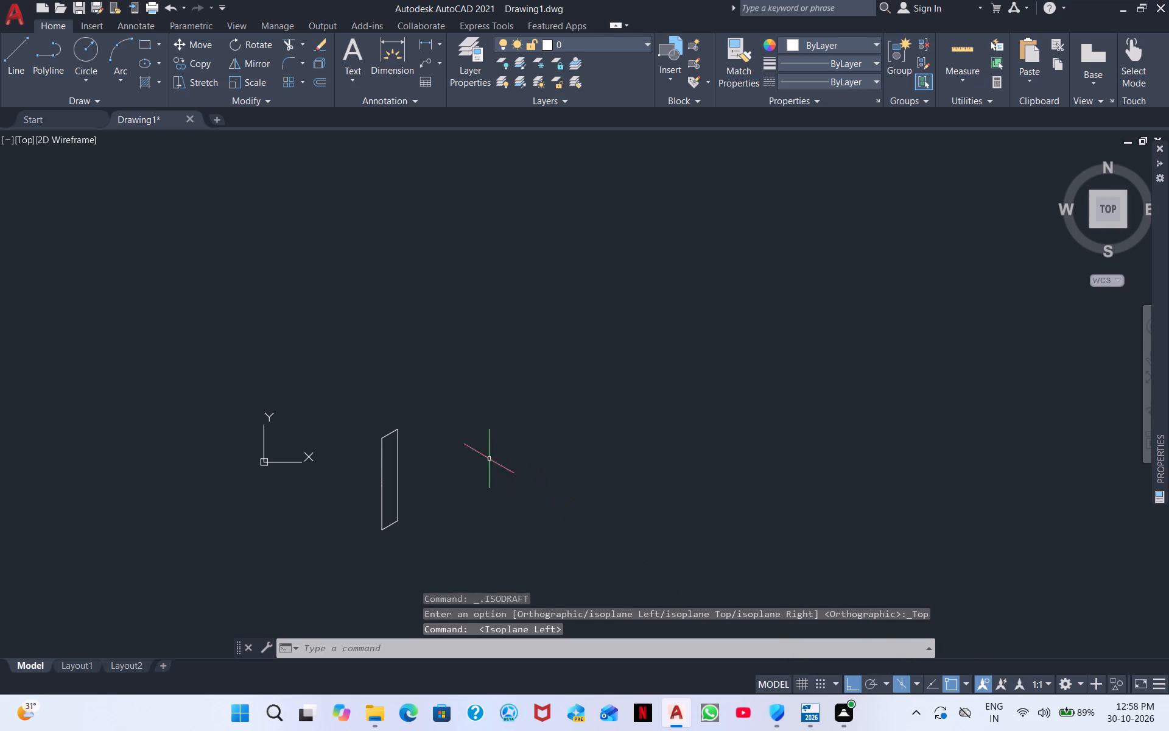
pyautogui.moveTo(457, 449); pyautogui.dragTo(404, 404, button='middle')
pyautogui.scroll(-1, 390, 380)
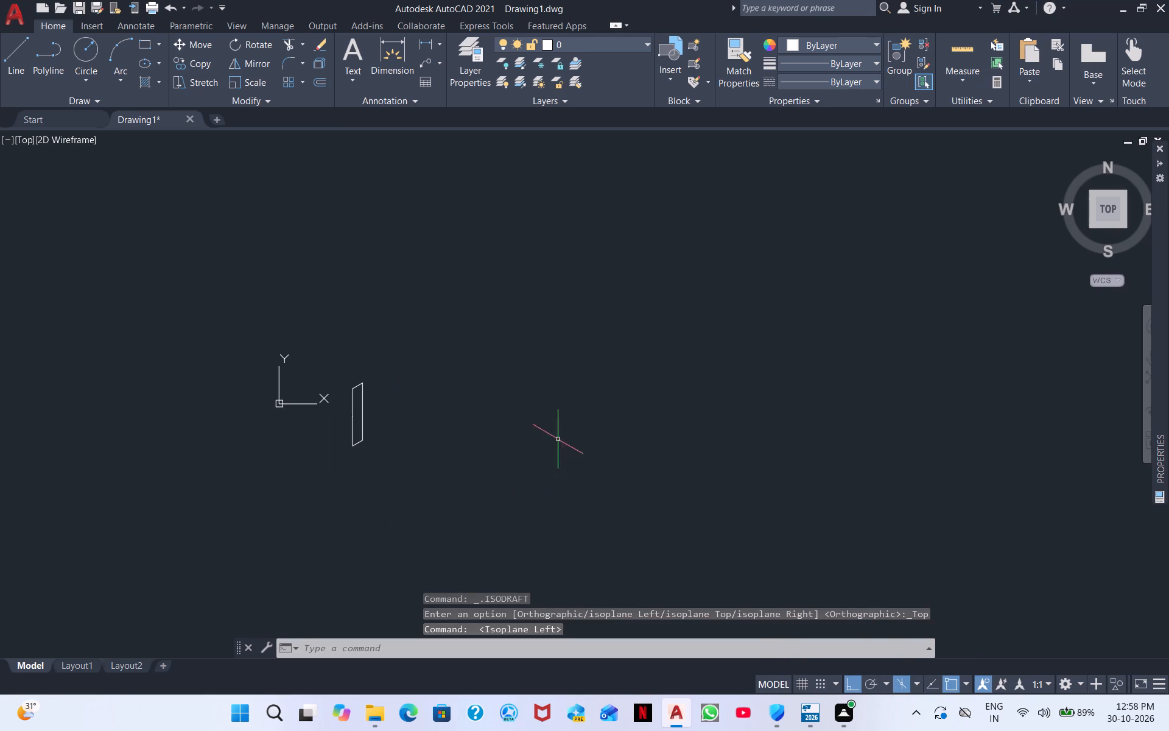
# Switch the isometric drafting plane to Isoplane Right.
pyautogui.click(914, 682)
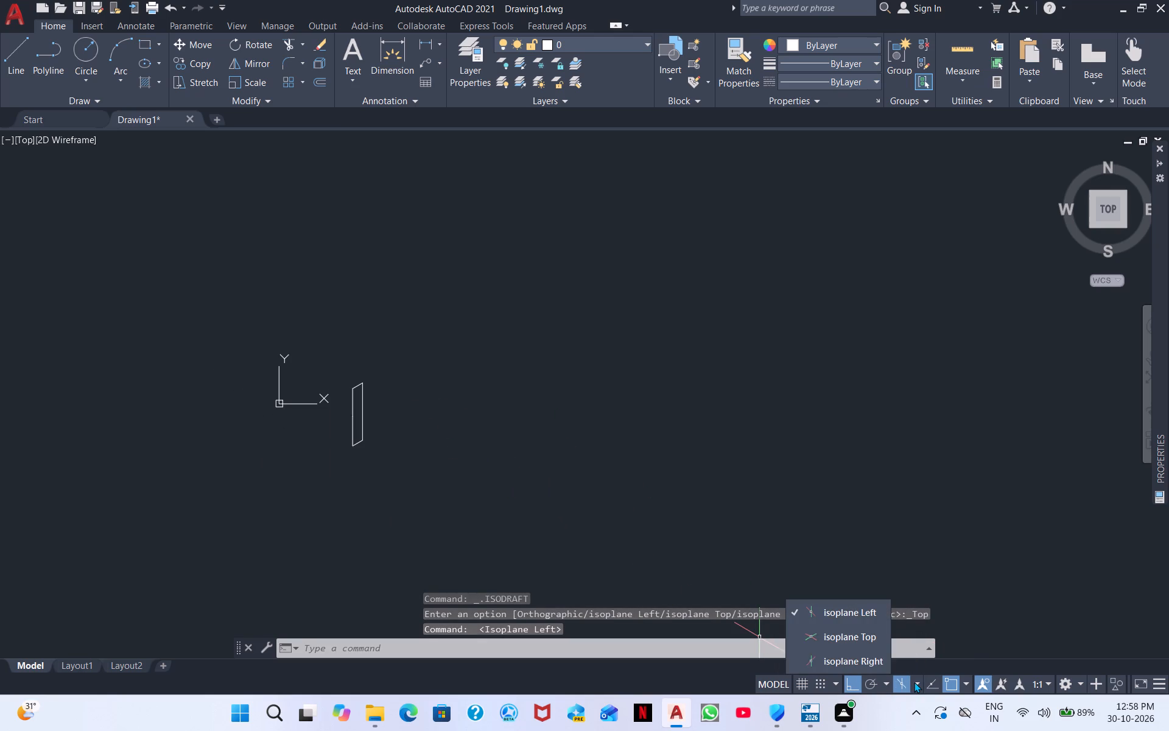
pyautogui.click(872, 657)
pyautogui.moveTo(540, 505); pyautogui.dragTo(673, 373)
pyautogui.click(673, 373)
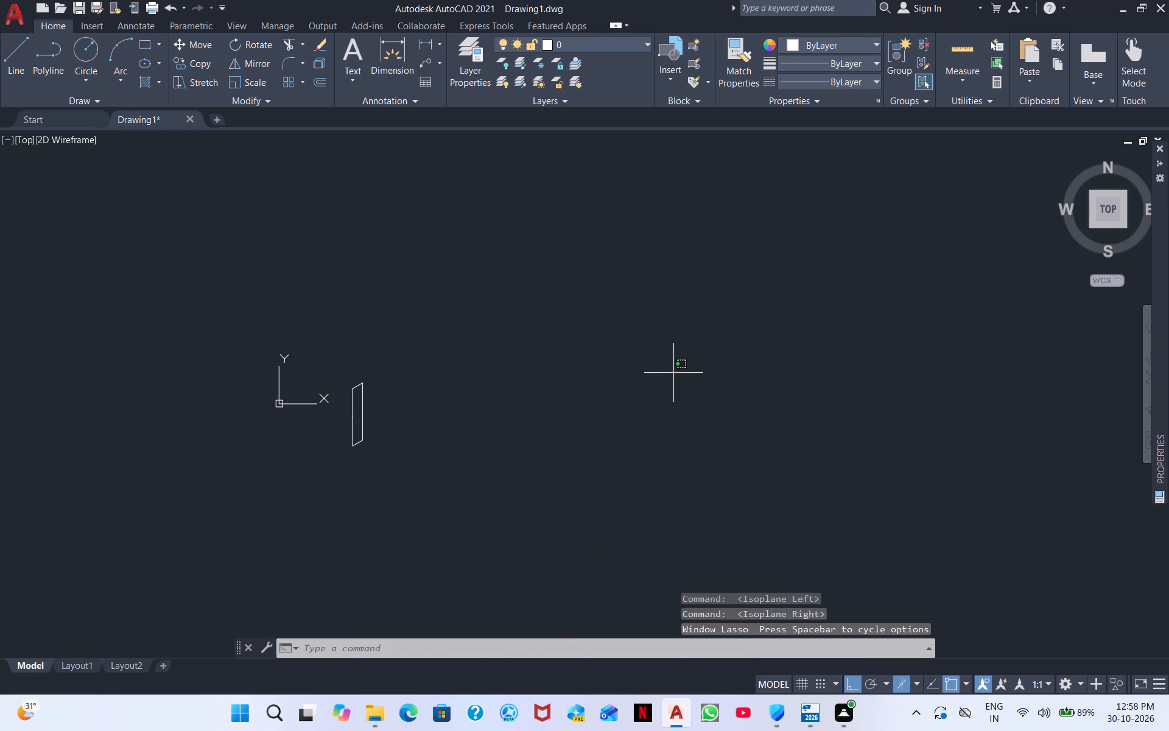
pyautogui.click(474, 355)
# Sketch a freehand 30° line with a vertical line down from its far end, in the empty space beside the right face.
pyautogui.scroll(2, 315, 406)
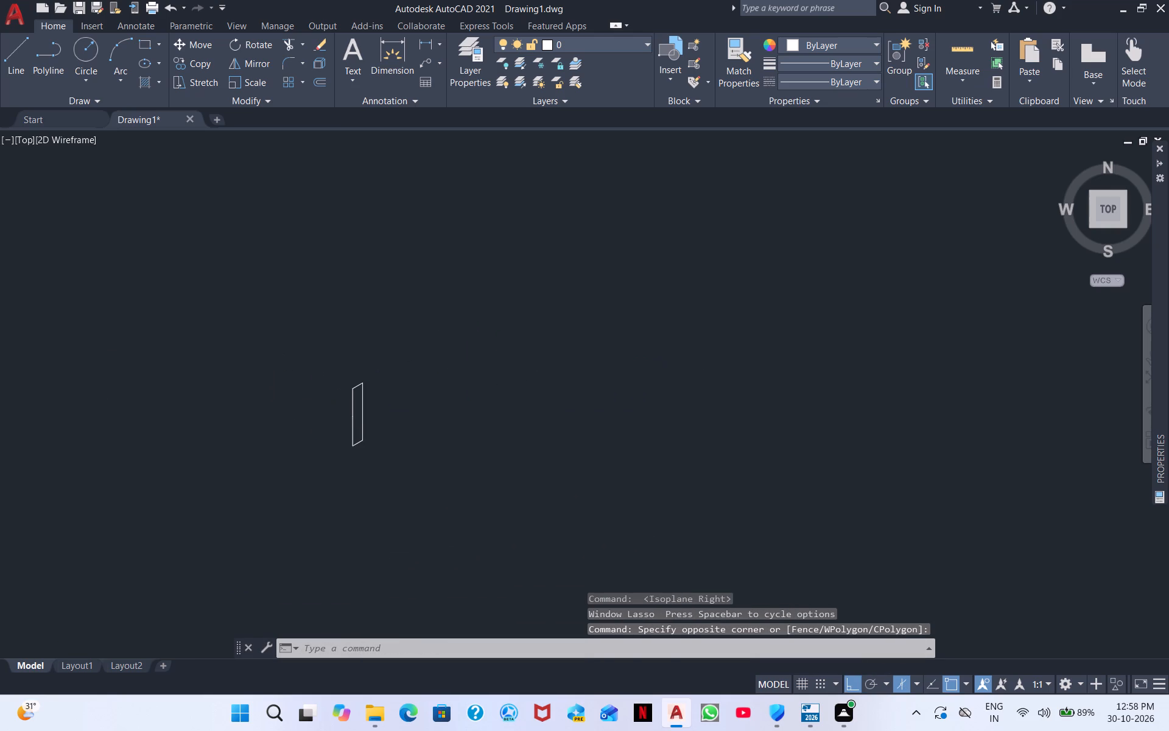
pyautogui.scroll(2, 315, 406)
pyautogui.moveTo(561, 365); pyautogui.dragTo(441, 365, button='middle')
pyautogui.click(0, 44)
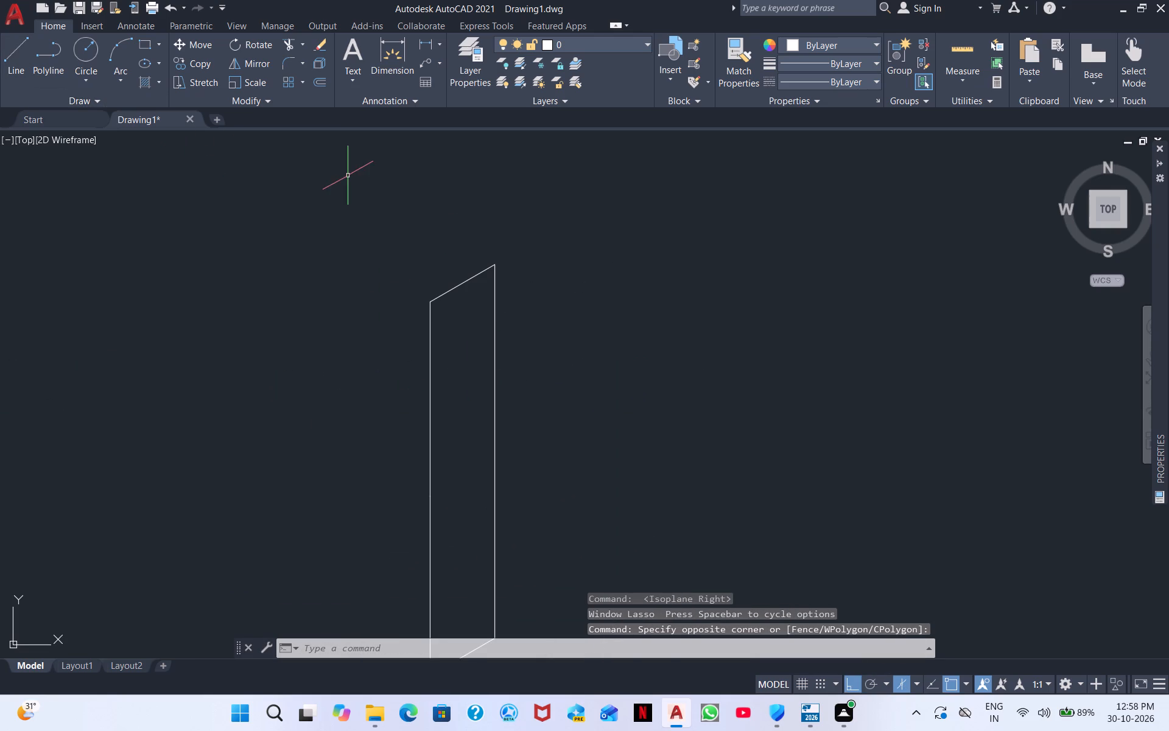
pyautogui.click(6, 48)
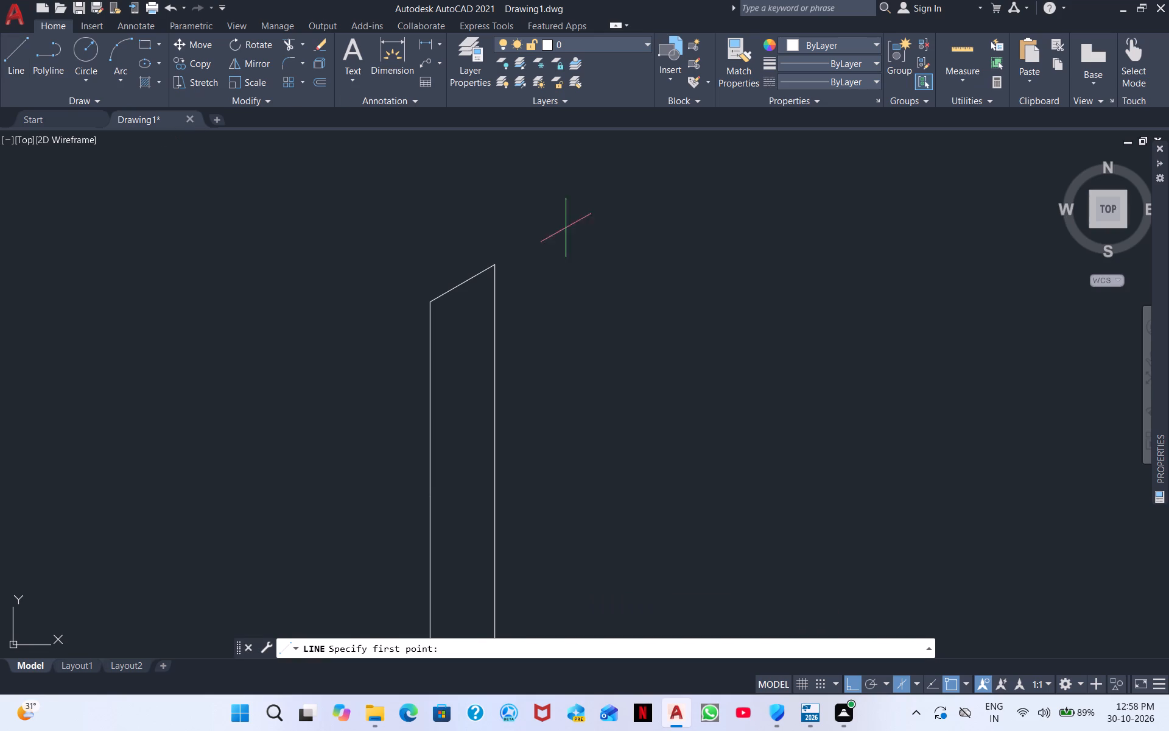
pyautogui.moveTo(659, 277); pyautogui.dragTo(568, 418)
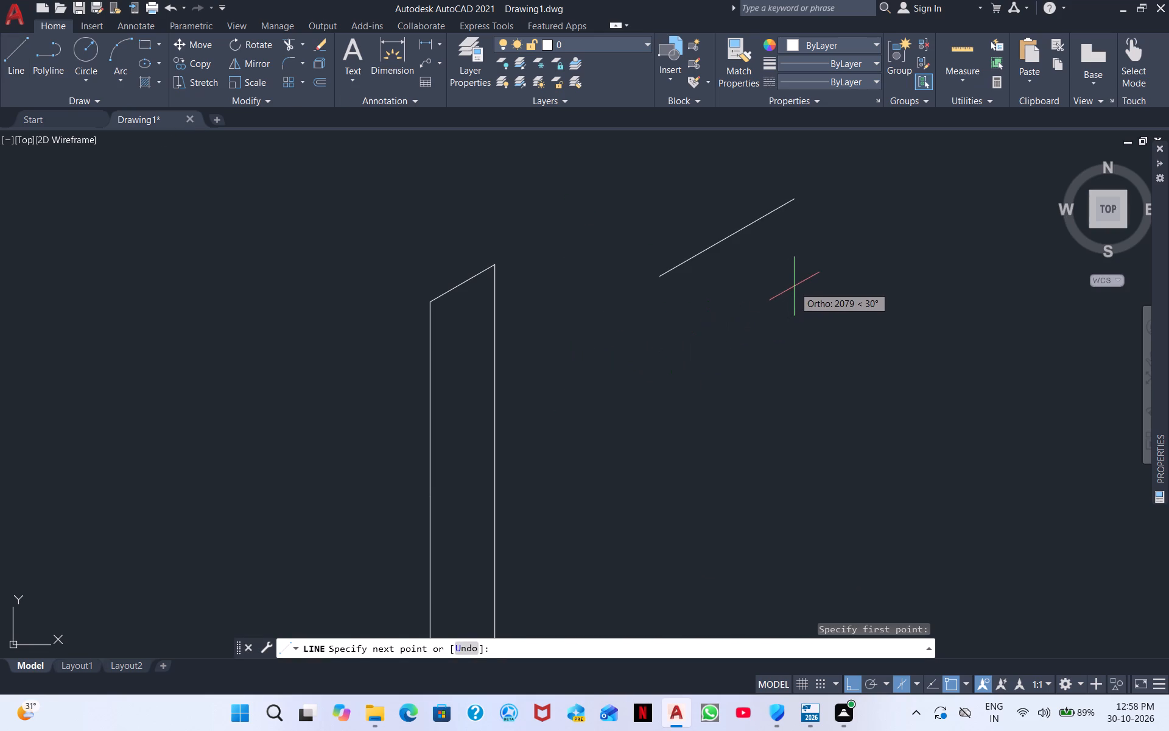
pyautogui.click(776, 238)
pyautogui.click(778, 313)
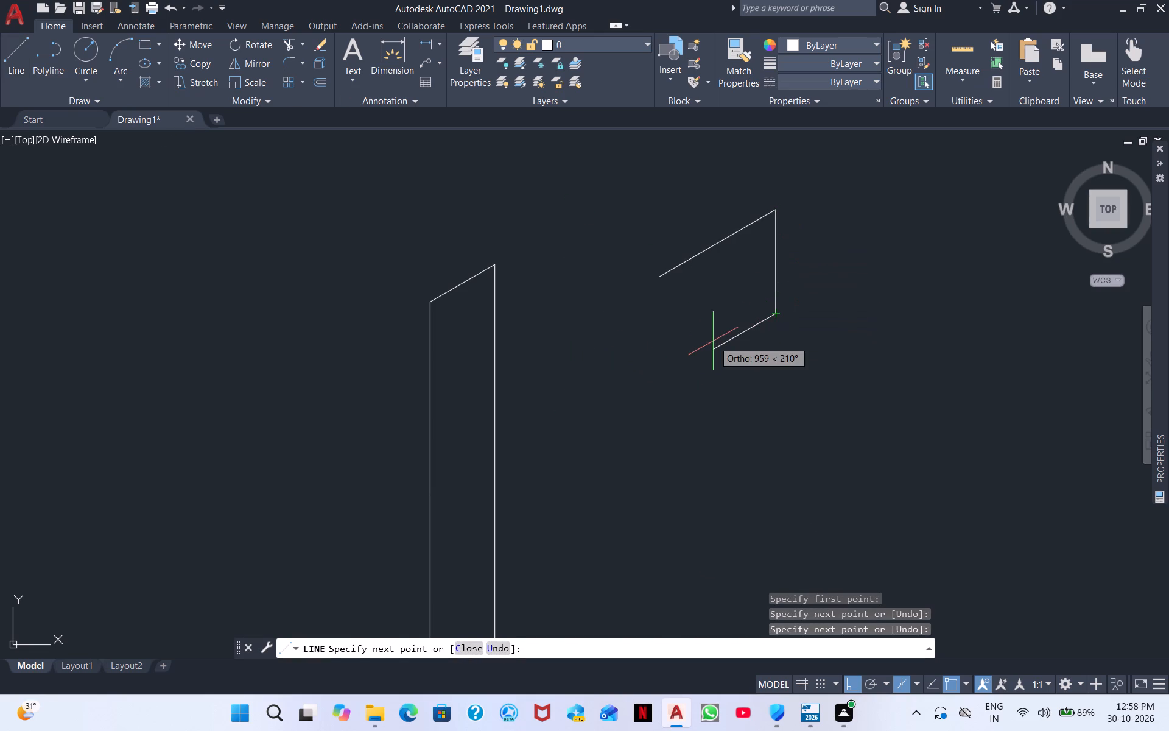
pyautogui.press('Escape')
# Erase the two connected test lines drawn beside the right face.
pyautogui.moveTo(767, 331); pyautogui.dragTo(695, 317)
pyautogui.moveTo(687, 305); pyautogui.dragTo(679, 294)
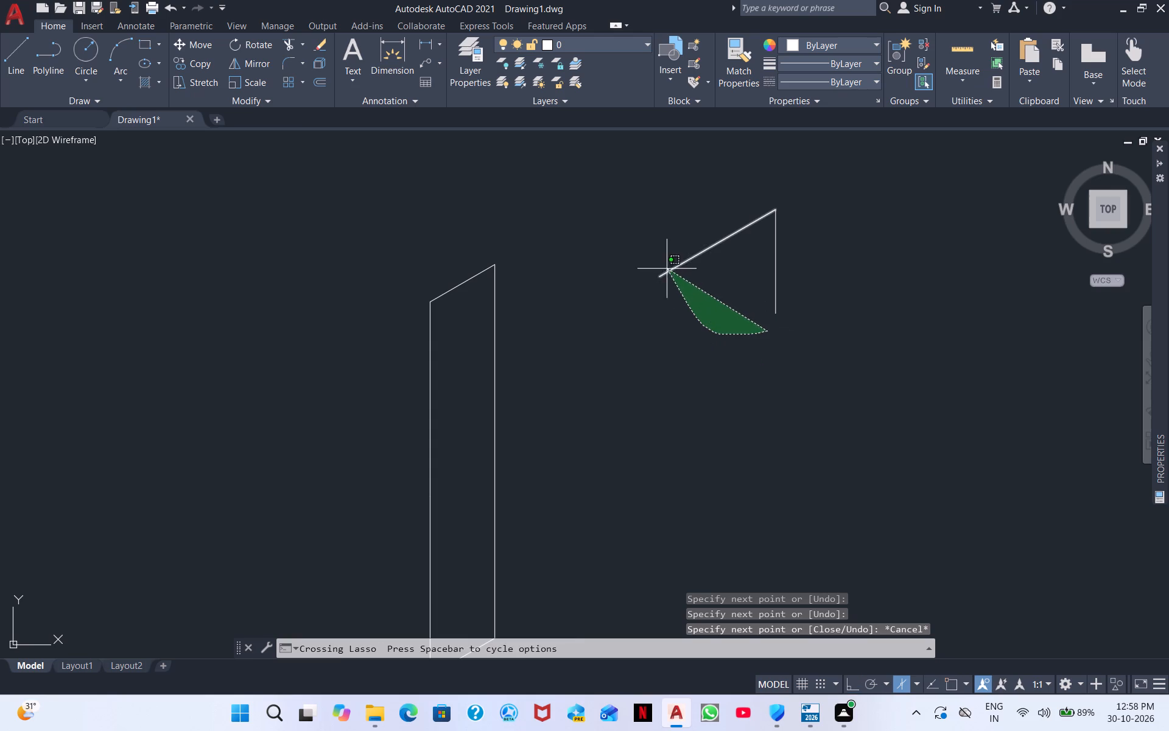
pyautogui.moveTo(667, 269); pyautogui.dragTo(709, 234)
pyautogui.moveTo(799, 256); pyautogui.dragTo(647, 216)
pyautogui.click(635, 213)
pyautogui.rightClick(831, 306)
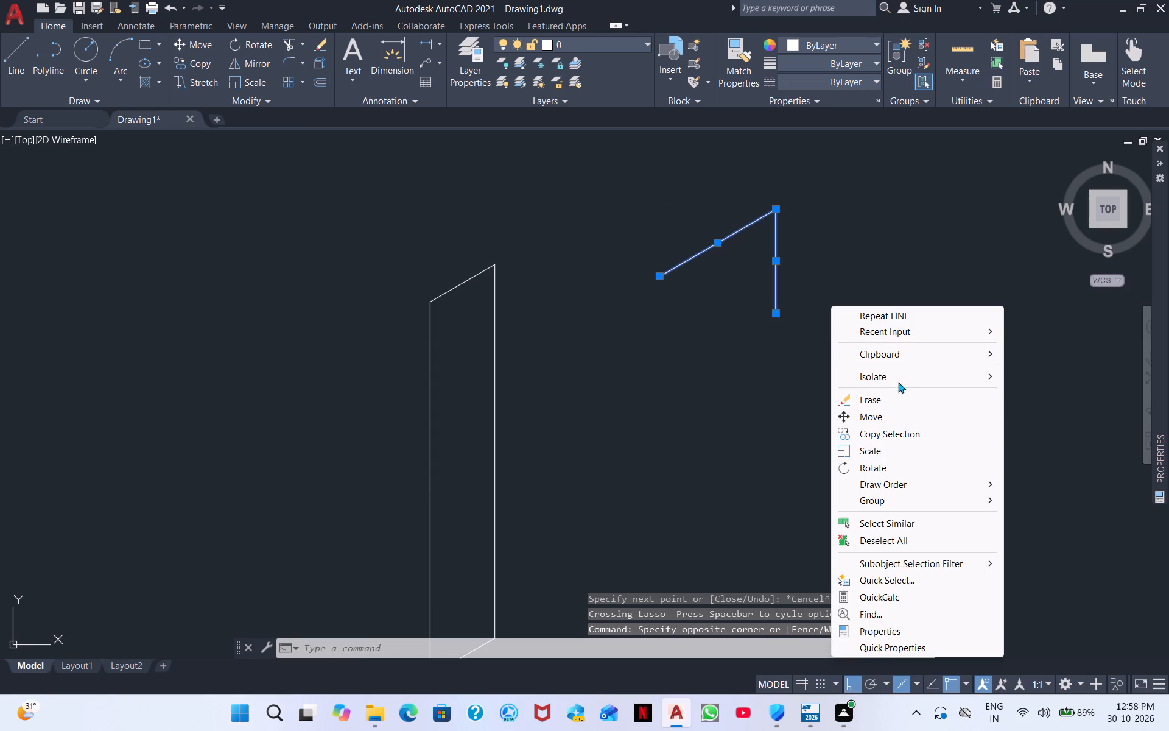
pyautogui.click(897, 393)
# Start a line at the right face's upper near corner, switch to Isoplane Left, and draw it 400 mm long at 150°.
pyautogui.moveTo(689, 366); pyautogui.dragTo(831, 405, button='middle')
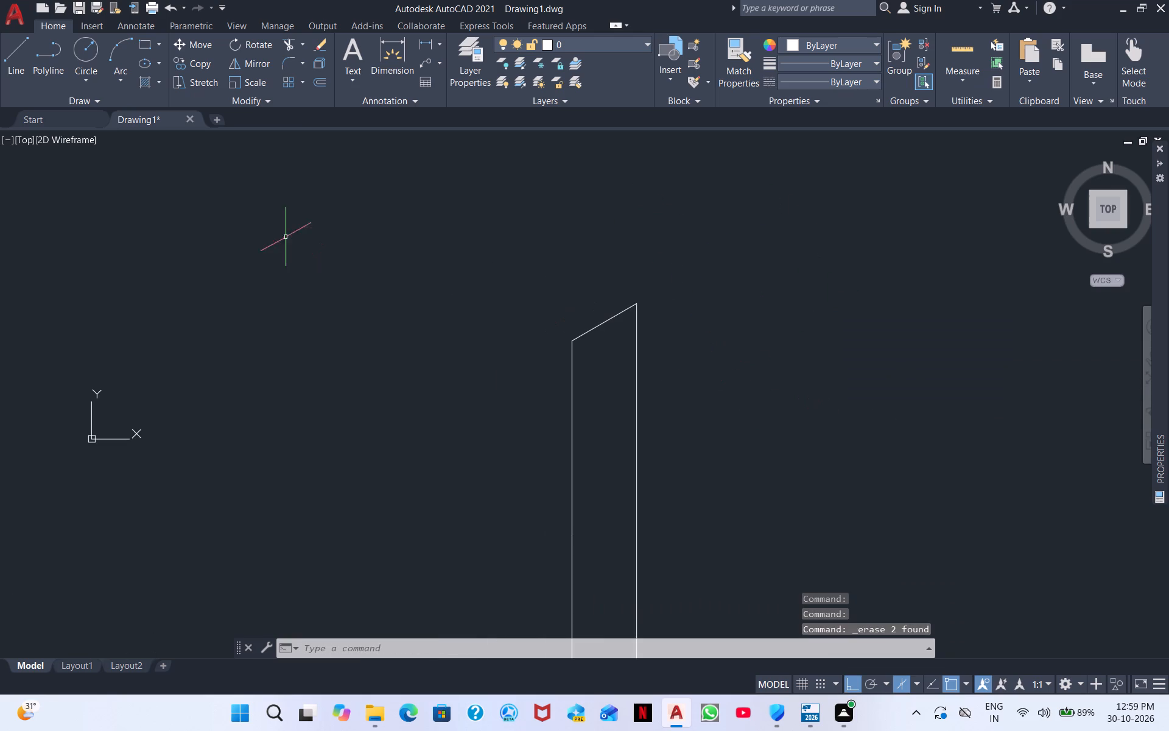
pyautogui.click(9, 60)
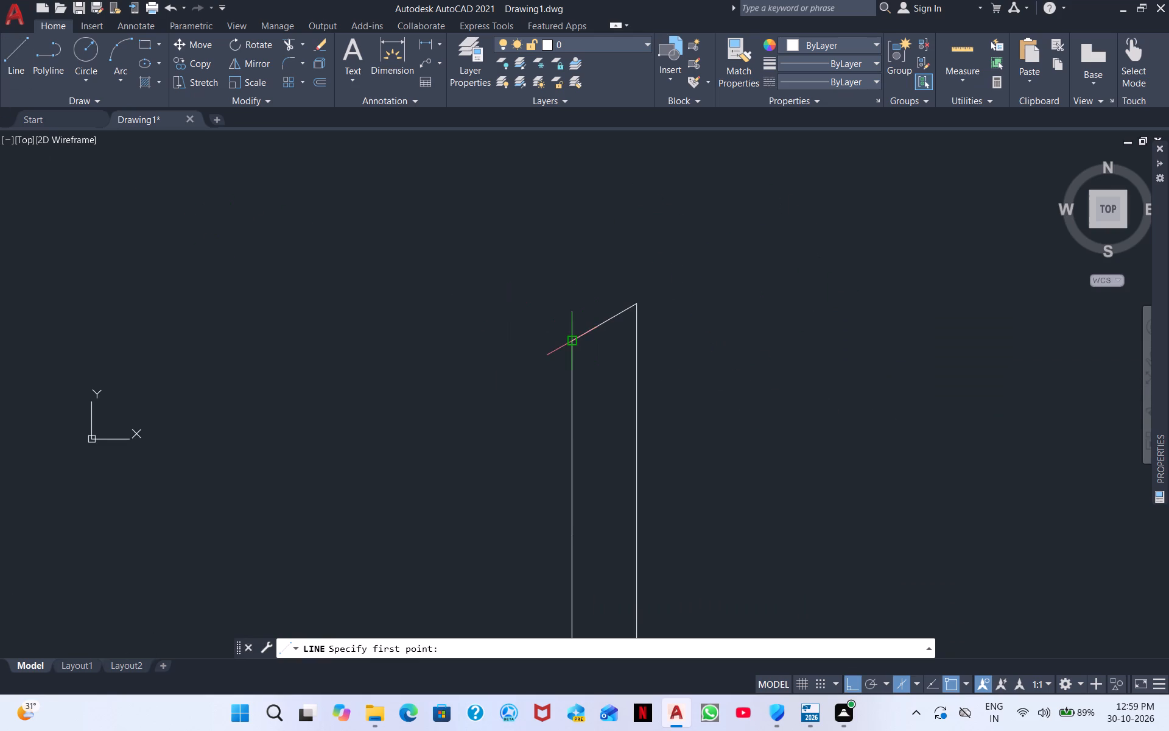
pyautogui.moveTo(569, 340); pyautogui.dragTo(544, 333)
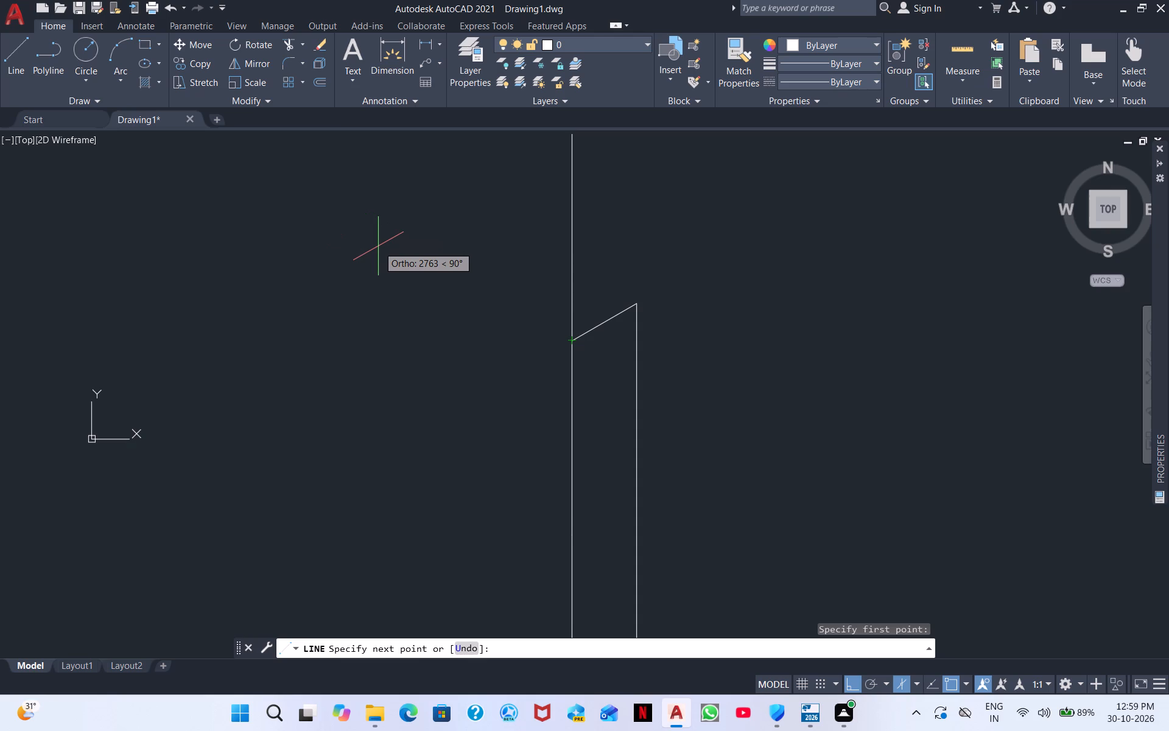
pyautogui.hotkey('ctrl', 'F5')
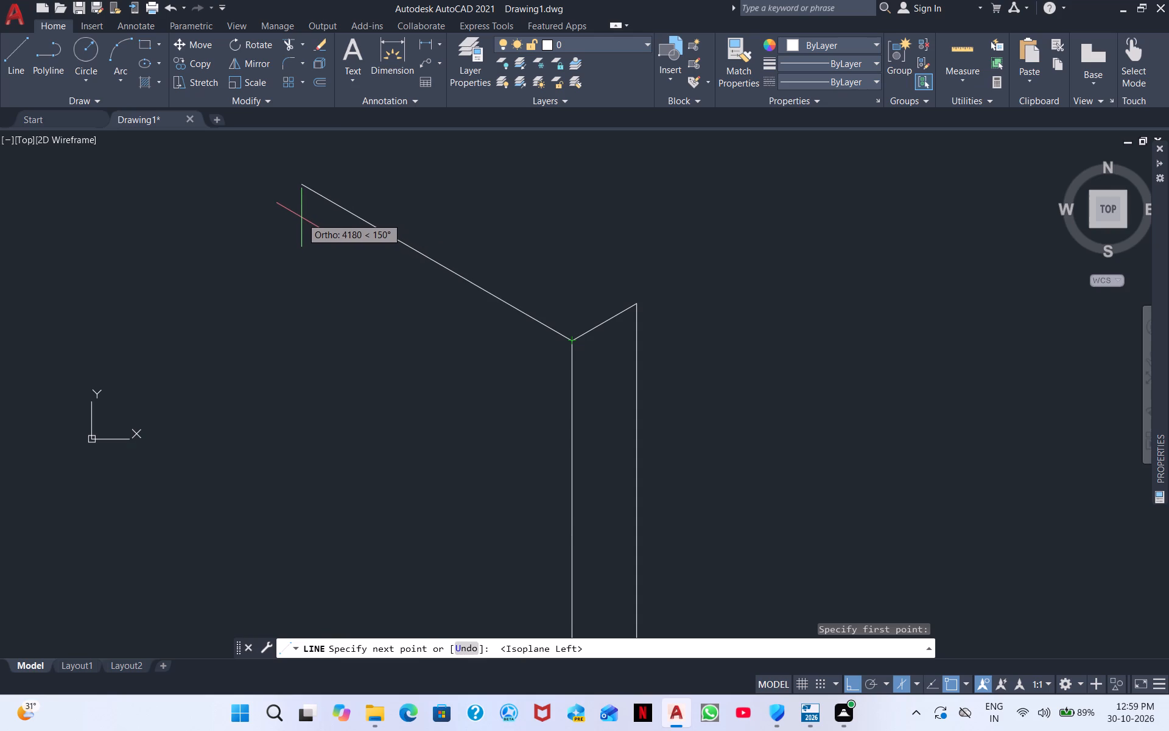
pyautogui.write('400')
pyautogui.press('Return')
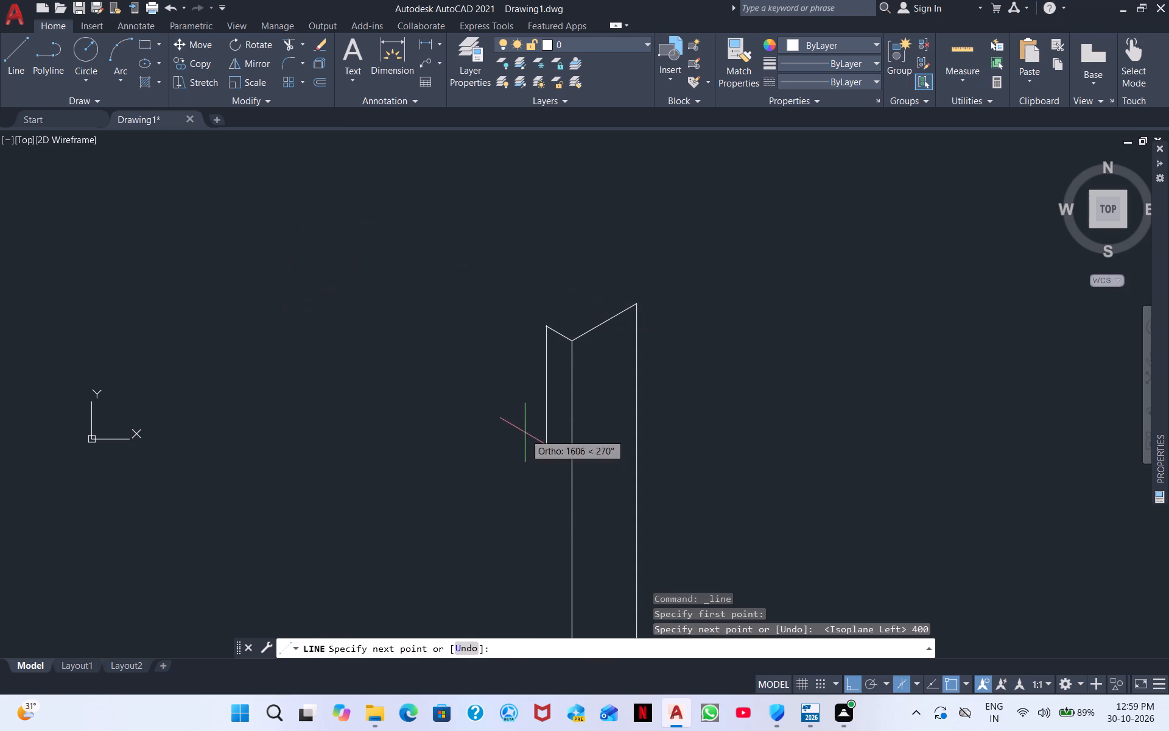
pyautogui.press('Escape')
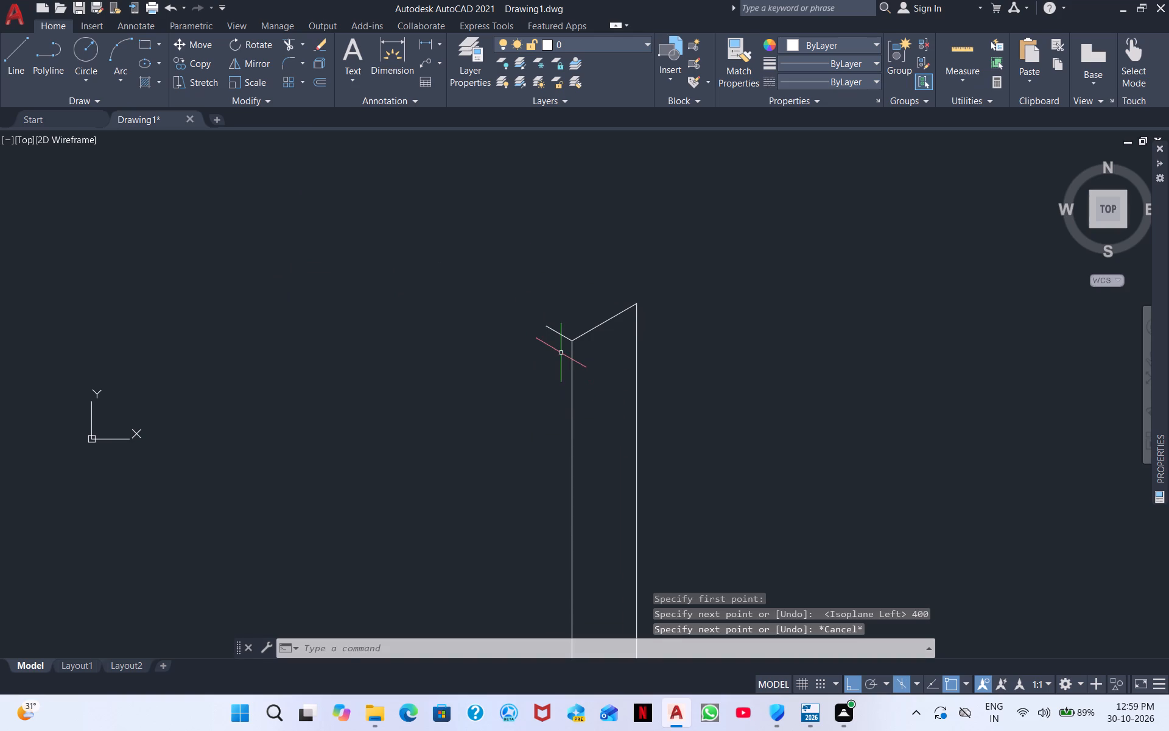
# Erase the short 400 mm line at the right face's upper near corner.
pyautogui.moveTo(561, 352); pyautogui.dragTo(538, 278)
pyautogui.rightClick(537, 275)
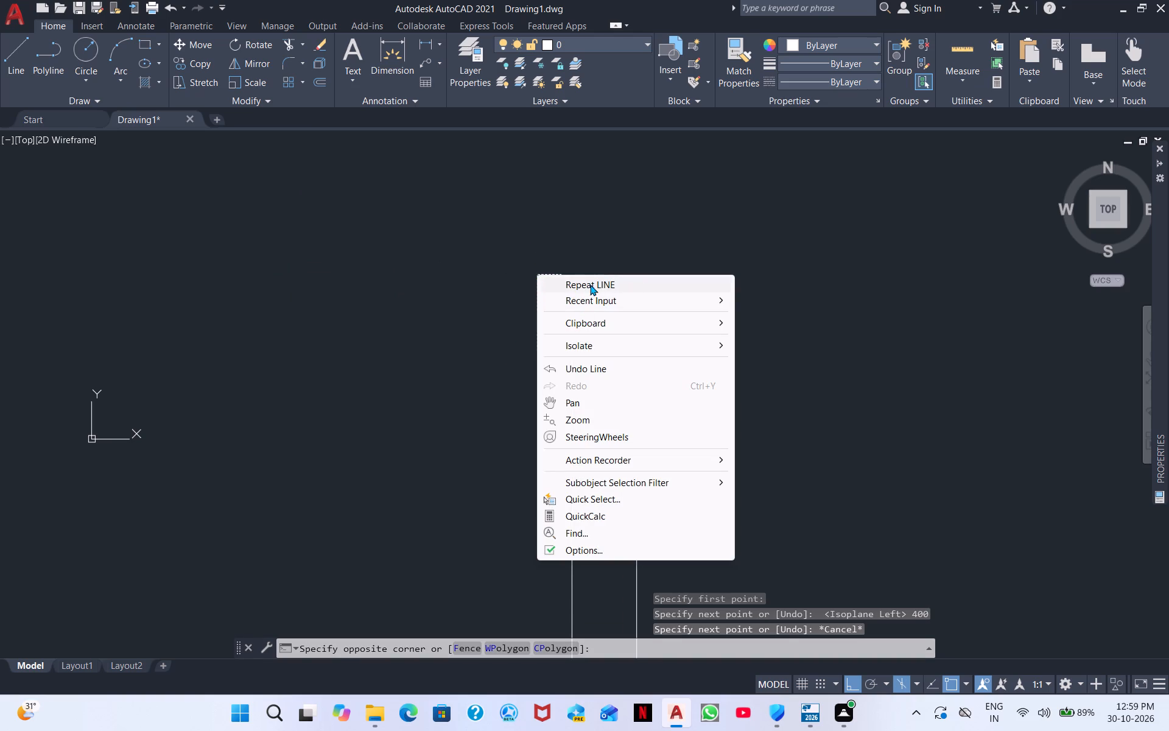
pyautogui.click(421, 355)
pyautogui.moveTo(532, 351); pyautogui.dragTo(553, 295)
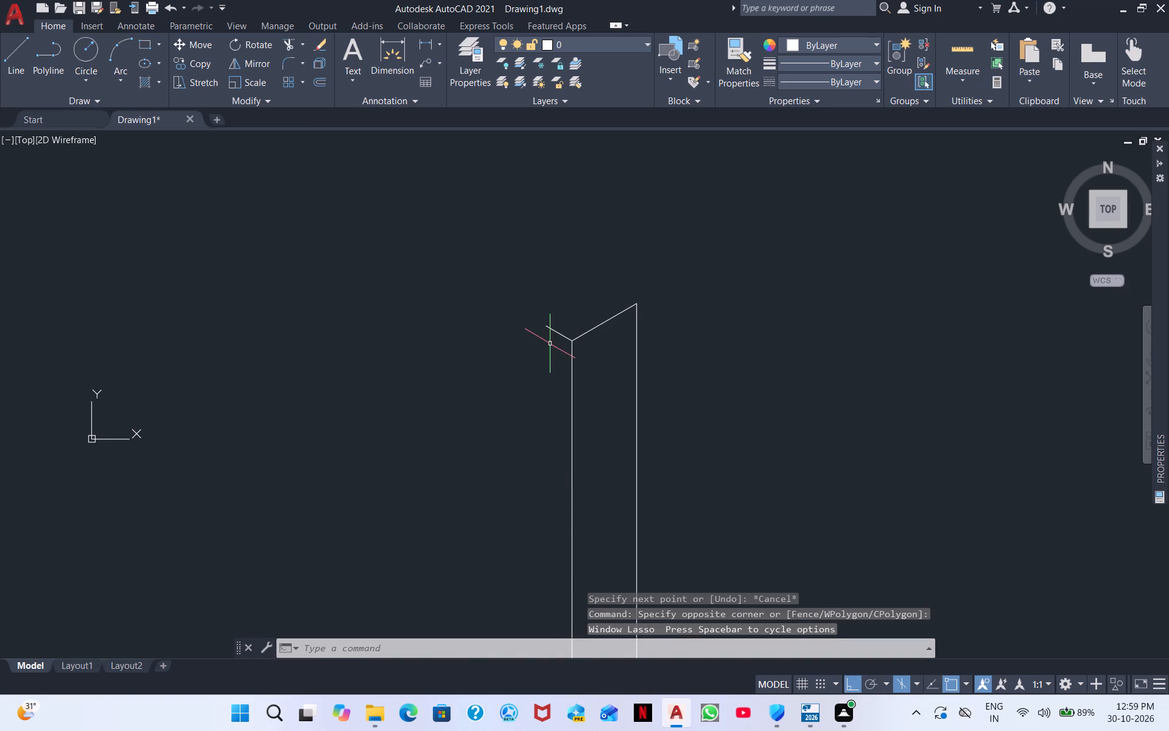
pyautogui.moveTo(550, 344); pyautogui.dragTo(571, 292)
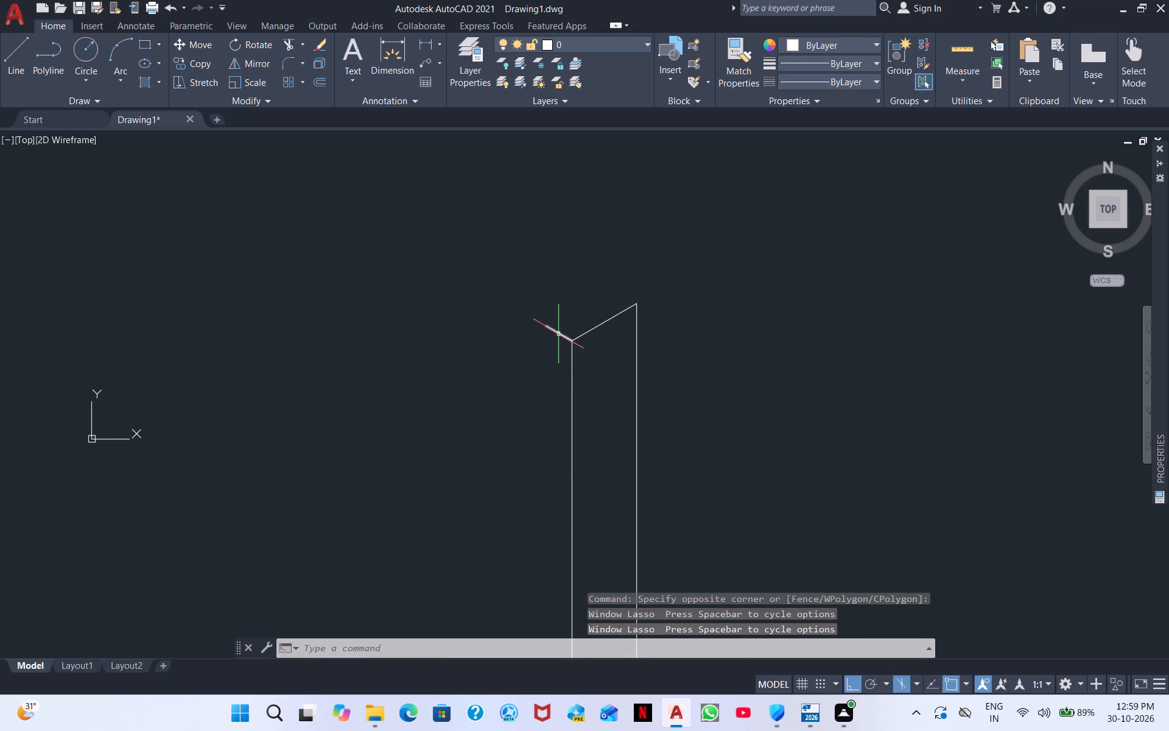
pyautogui.click(558, 333)
pyautogui.rightClick(570, 289)
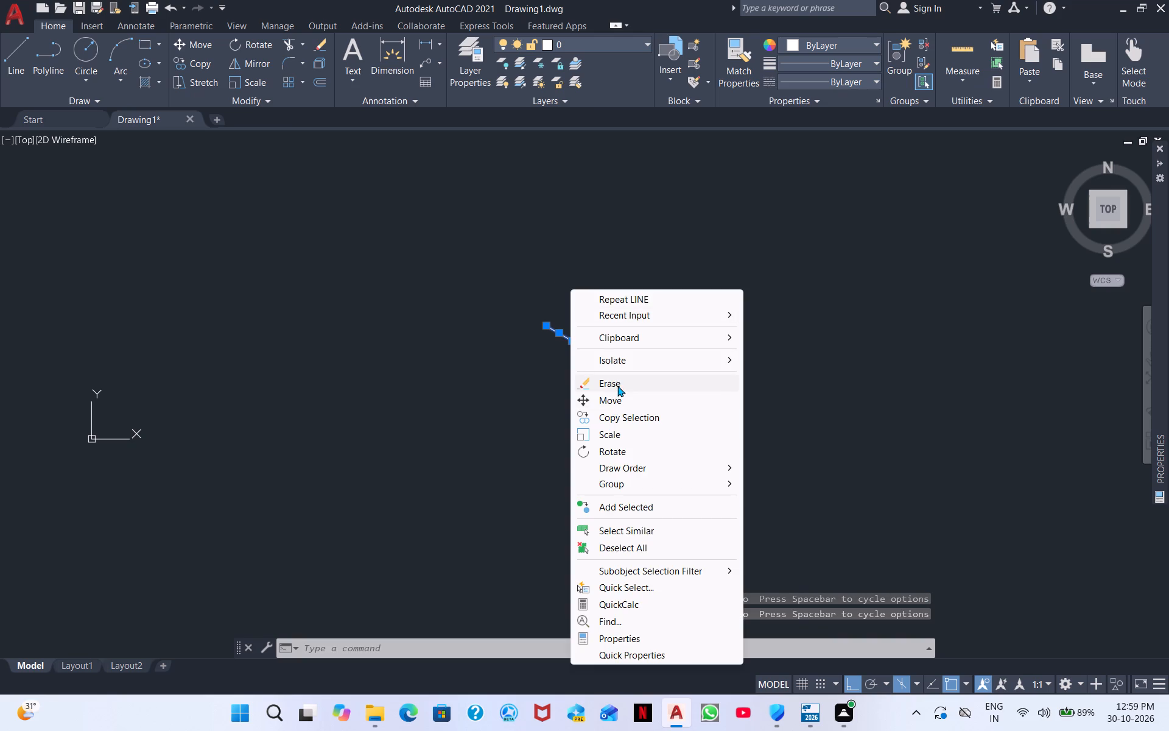
pyautogui.click(617, 386)
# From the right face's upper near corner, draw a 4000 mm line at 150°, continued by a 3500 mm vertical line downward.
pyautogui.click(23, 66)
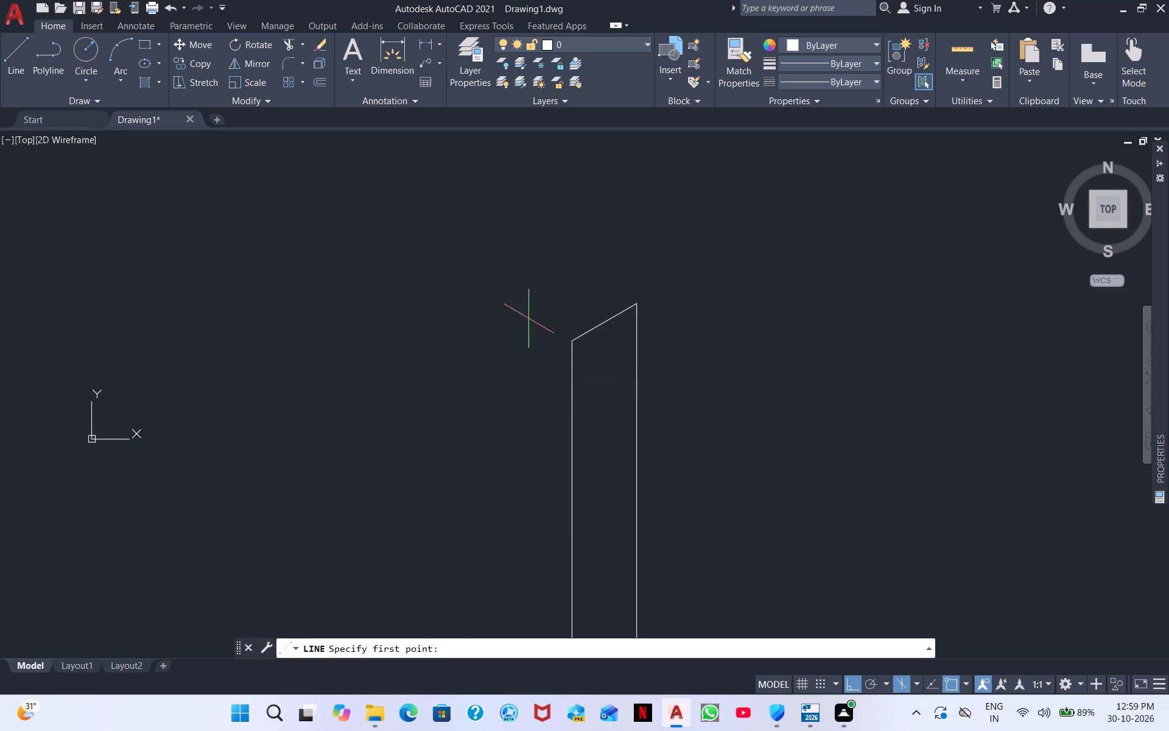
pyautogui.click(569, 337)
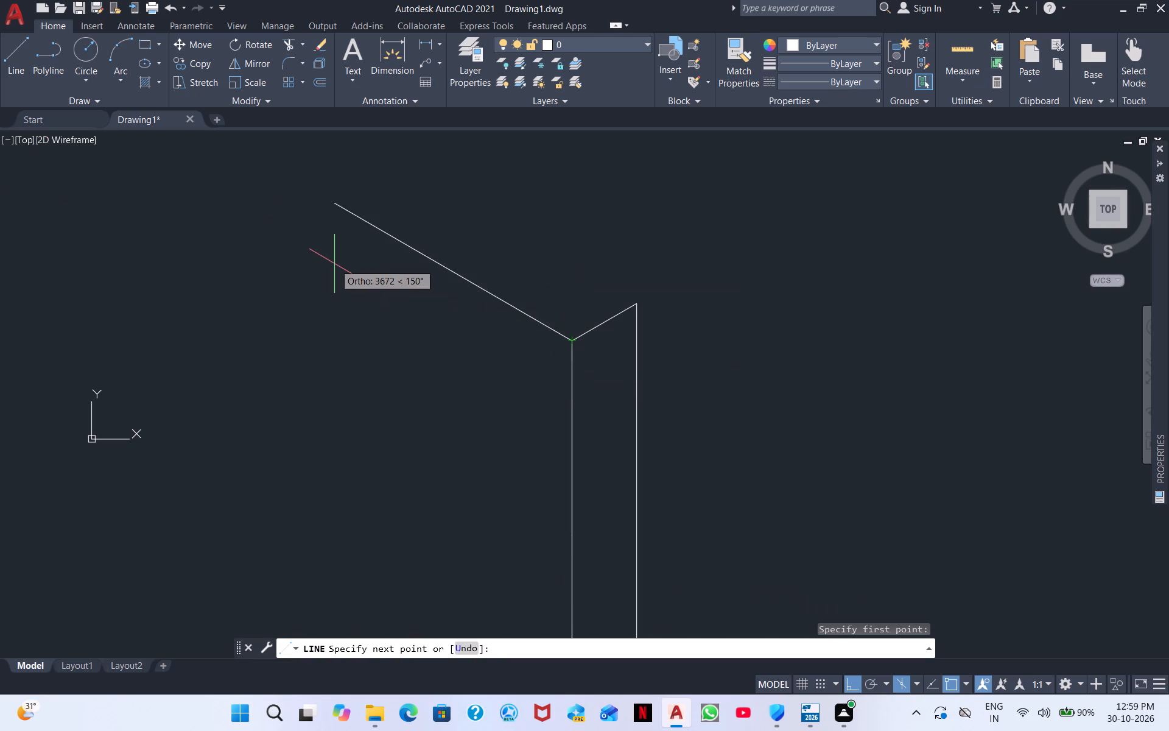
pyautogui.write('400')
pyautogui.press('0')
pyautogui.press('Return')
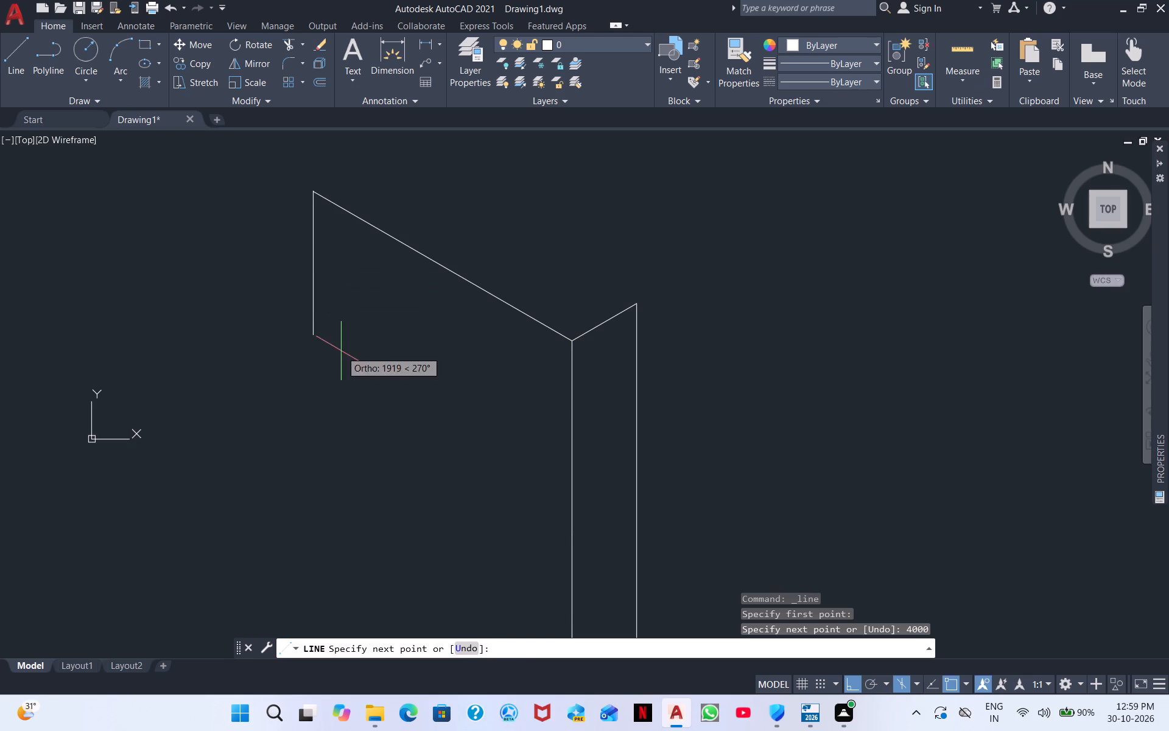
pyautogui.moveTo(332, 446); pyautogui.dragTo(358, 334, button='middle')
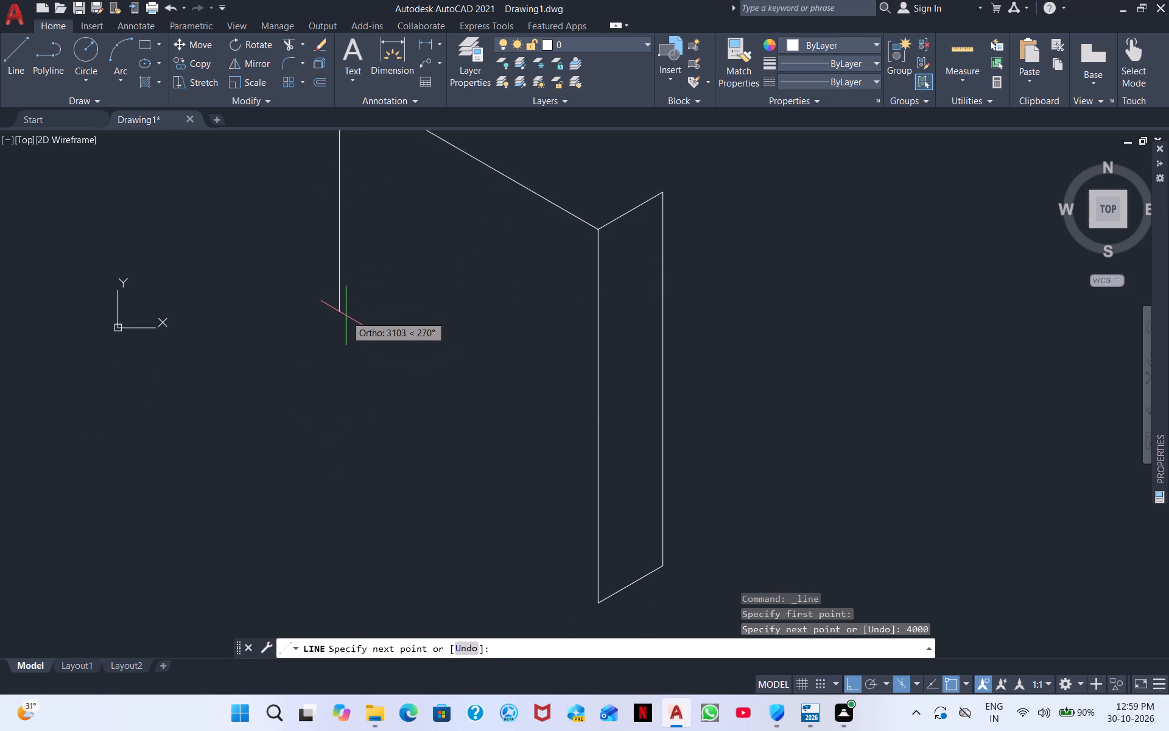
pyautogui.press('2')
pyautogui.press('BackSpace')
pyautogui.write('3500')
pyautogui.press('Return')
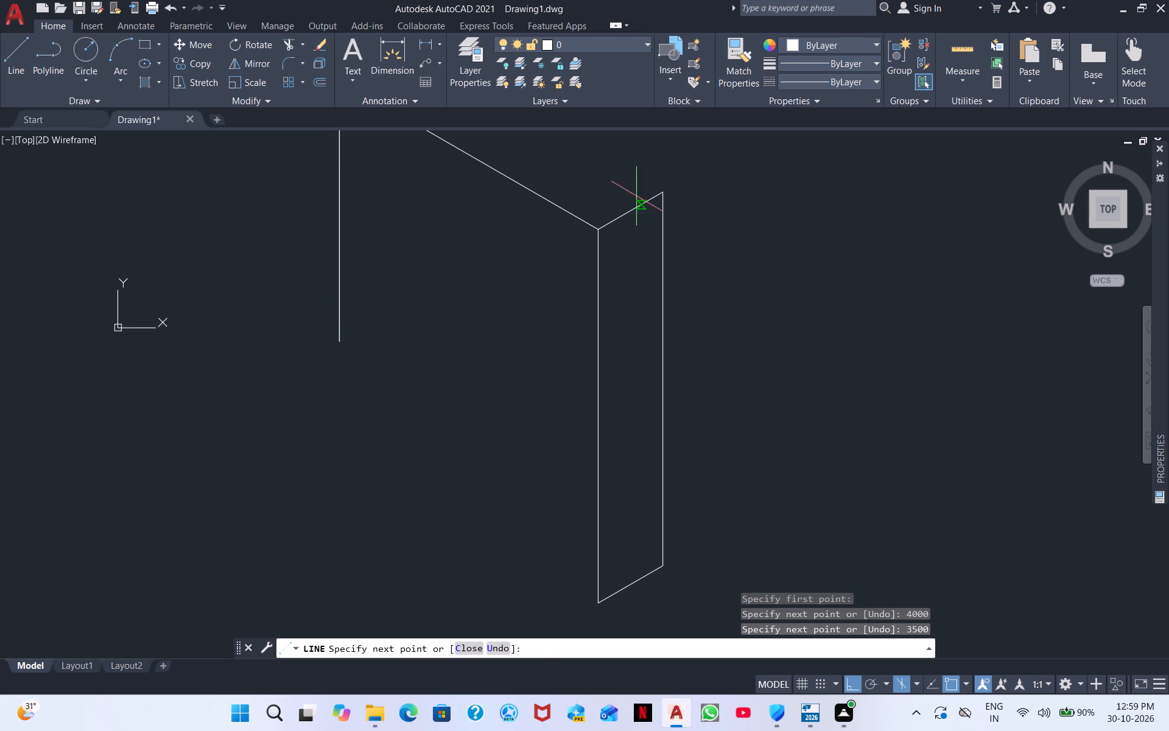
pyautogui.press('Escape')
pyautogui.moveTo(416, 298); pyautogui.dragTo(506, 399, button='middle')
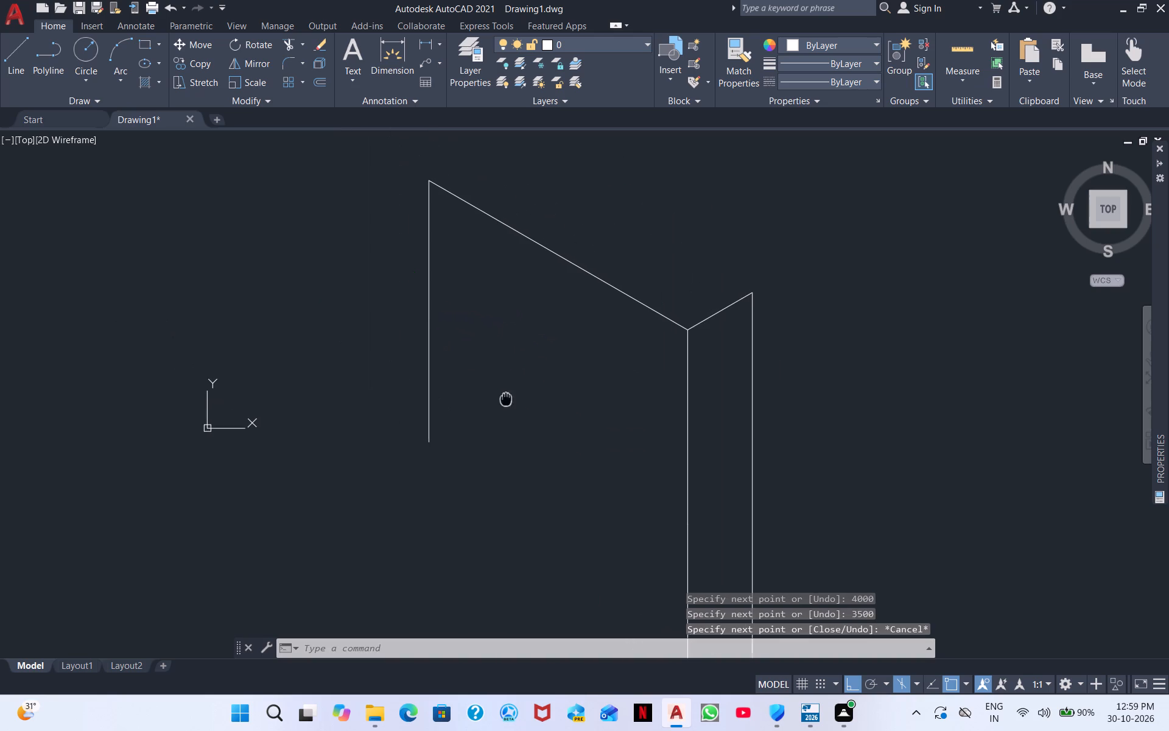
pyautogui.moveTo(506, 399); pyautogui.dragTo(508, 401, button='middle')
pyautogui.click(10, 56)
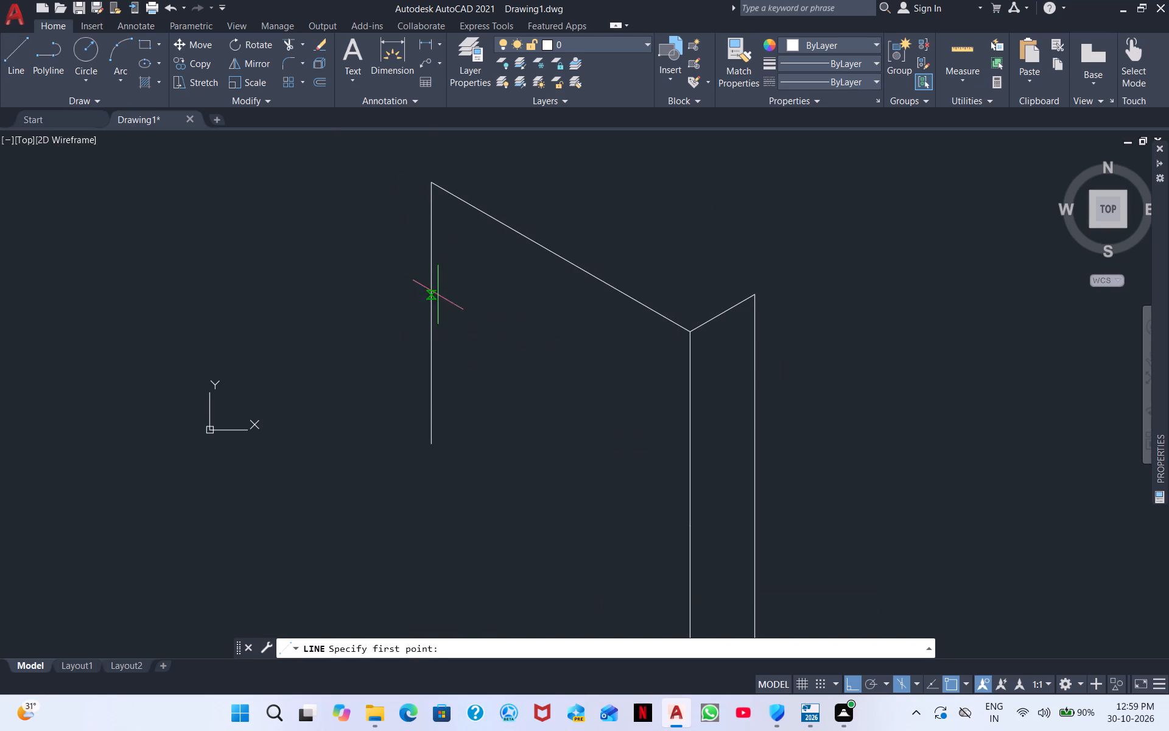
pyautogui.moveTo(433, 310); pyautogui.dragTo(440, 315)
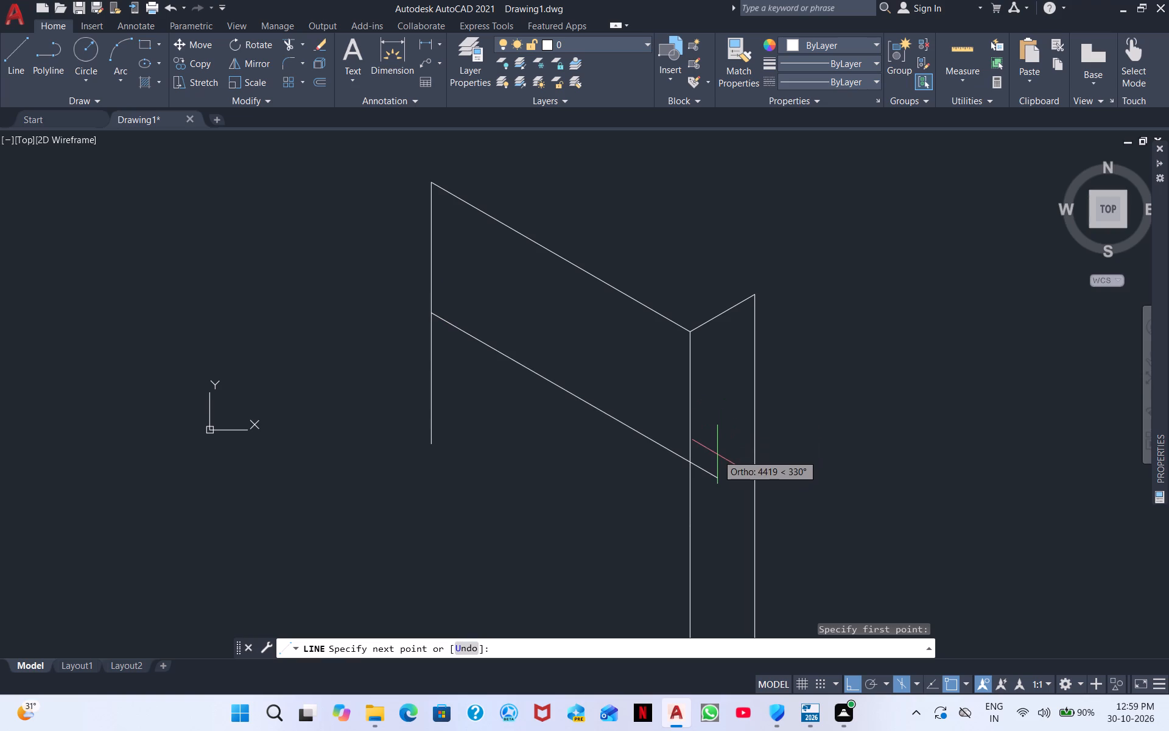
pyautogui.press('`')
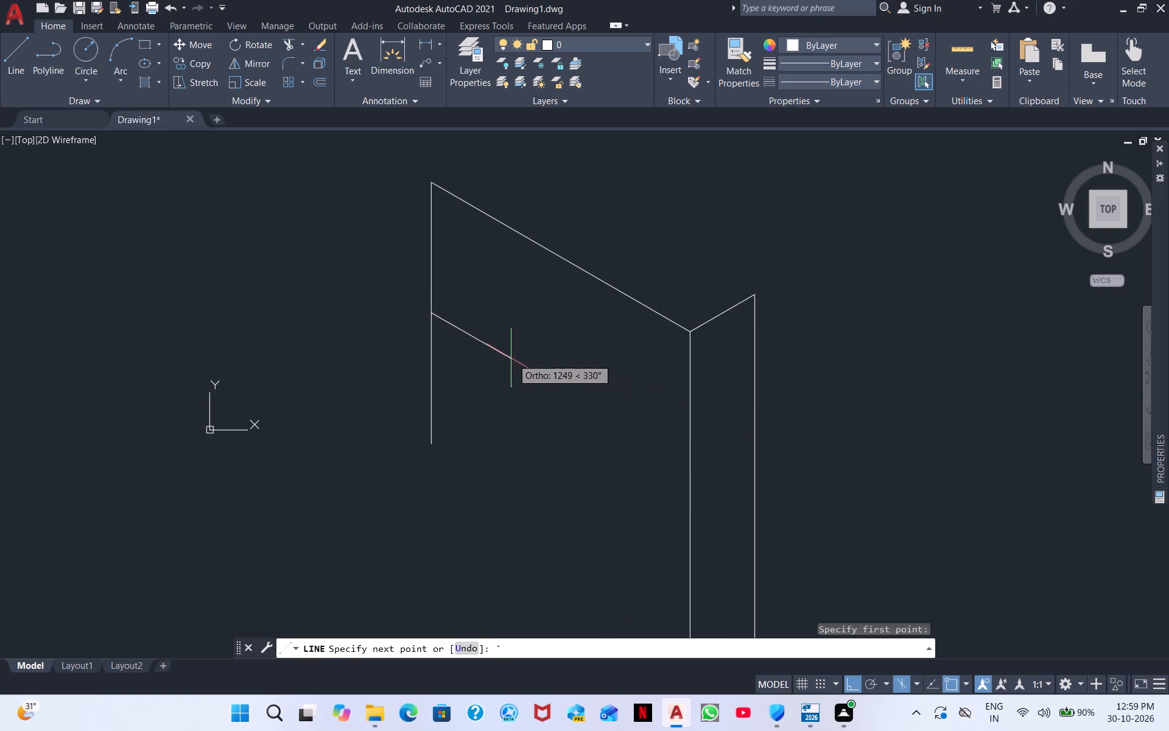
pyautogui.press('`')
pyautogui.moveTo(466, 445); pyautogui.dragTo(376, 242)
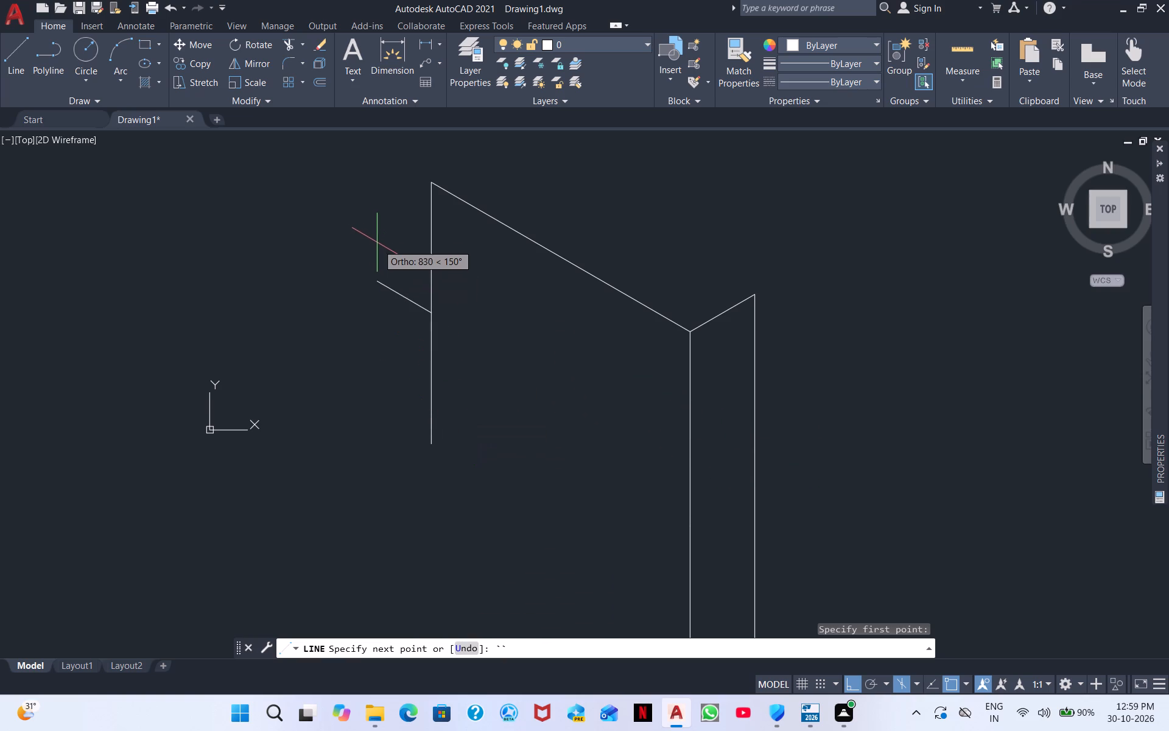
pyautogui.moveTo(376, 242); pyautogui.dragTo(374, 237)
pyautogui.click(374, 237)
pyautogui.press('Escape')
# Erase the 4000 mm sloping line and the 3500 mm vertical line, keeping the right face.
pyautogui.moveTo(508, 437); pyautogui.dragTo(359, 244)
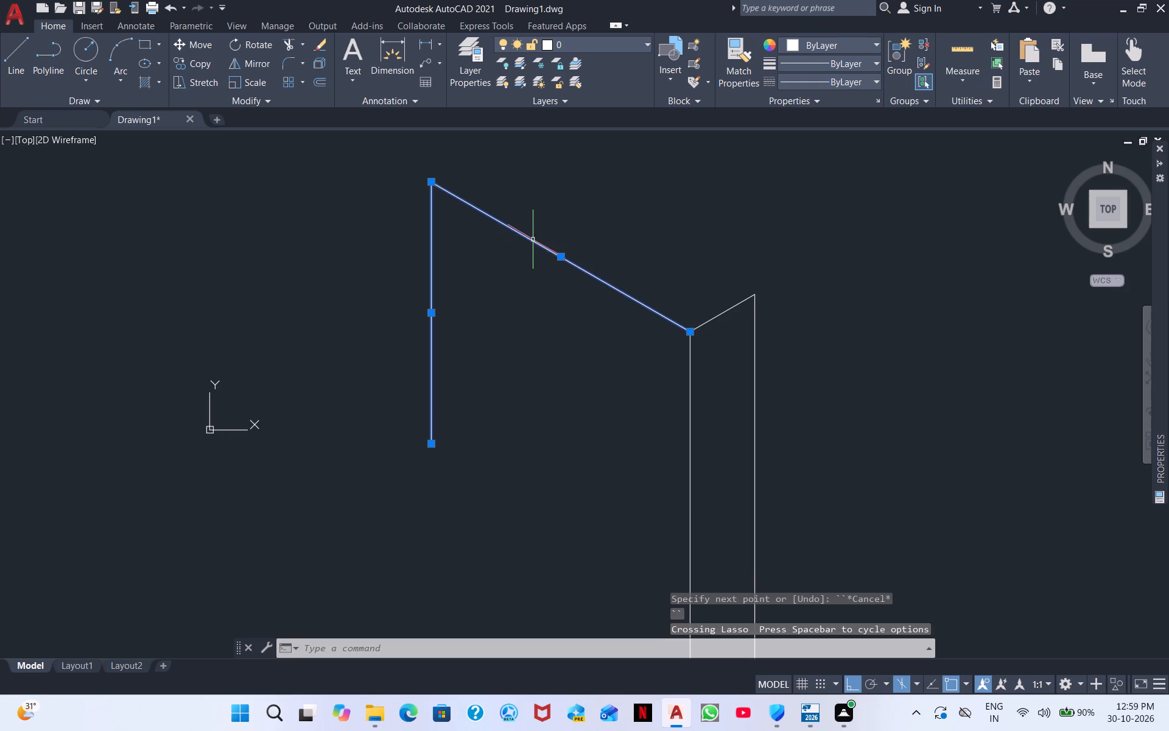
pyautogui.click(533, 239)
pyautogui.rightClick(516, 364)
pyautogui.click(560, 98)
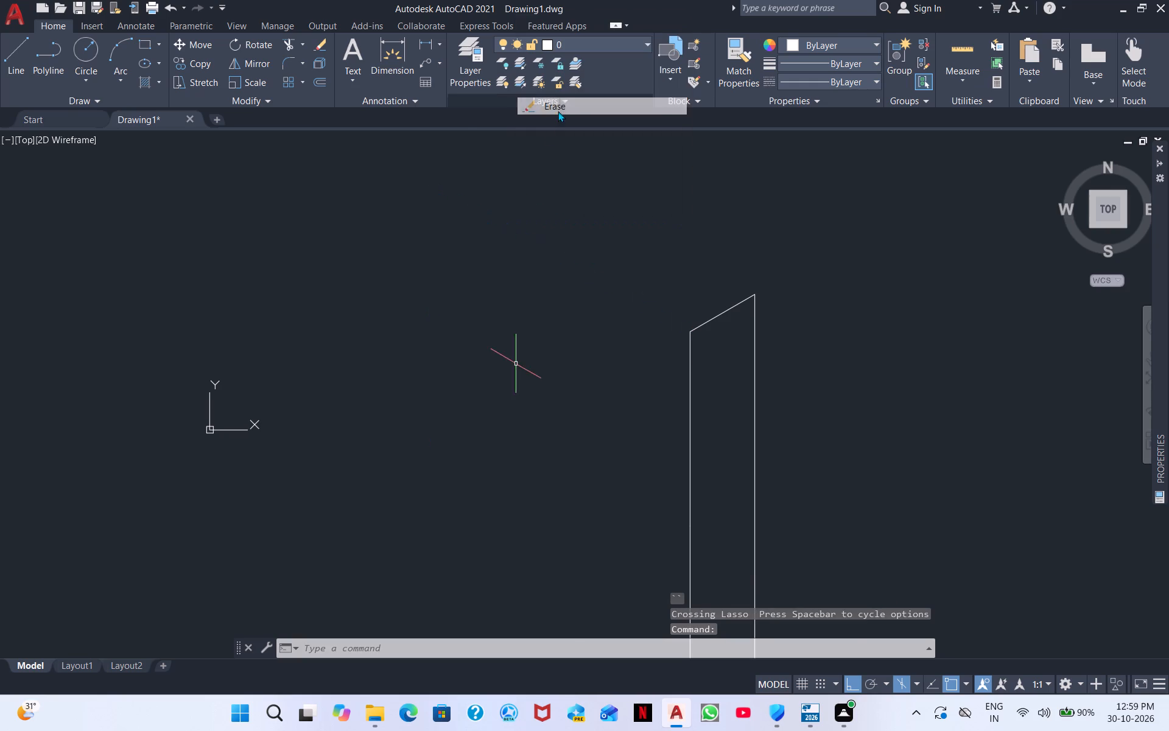
# Draw a 100 mm line at 150° from the right face's upper near corner.
pyautogui.click(9, 45)
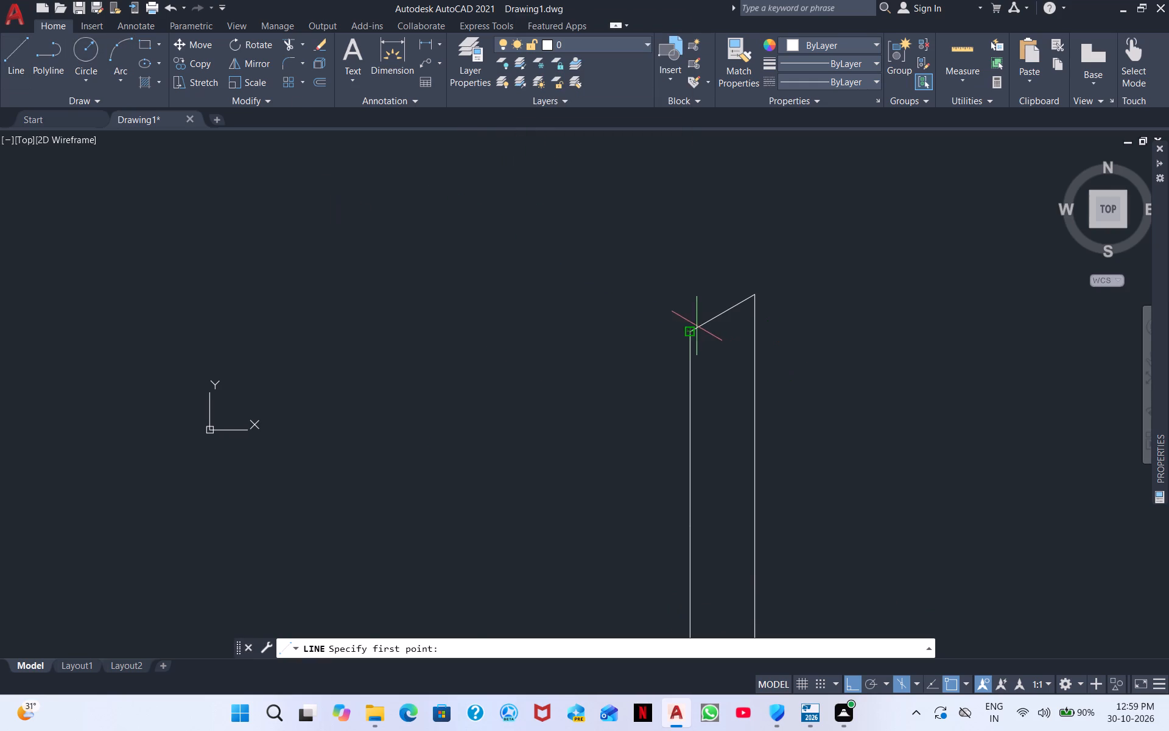
pyautogui.click(689, 330)
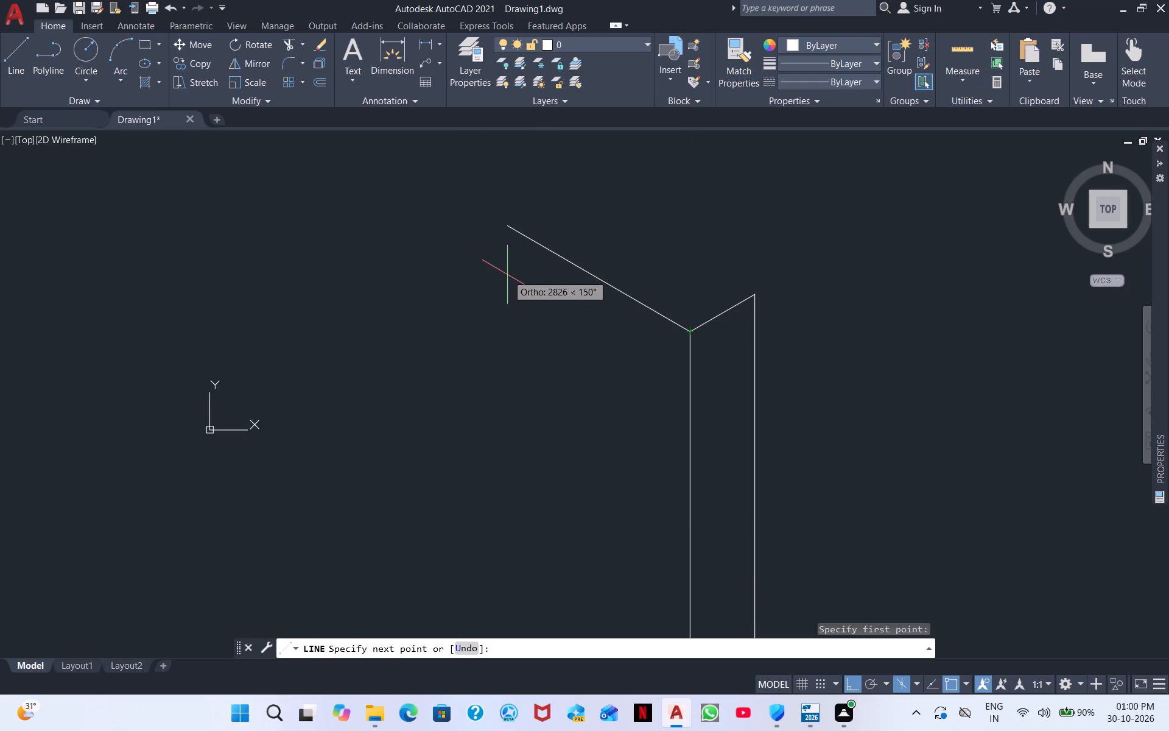
pyautogui.write('100')
pyautogui.press('Return')
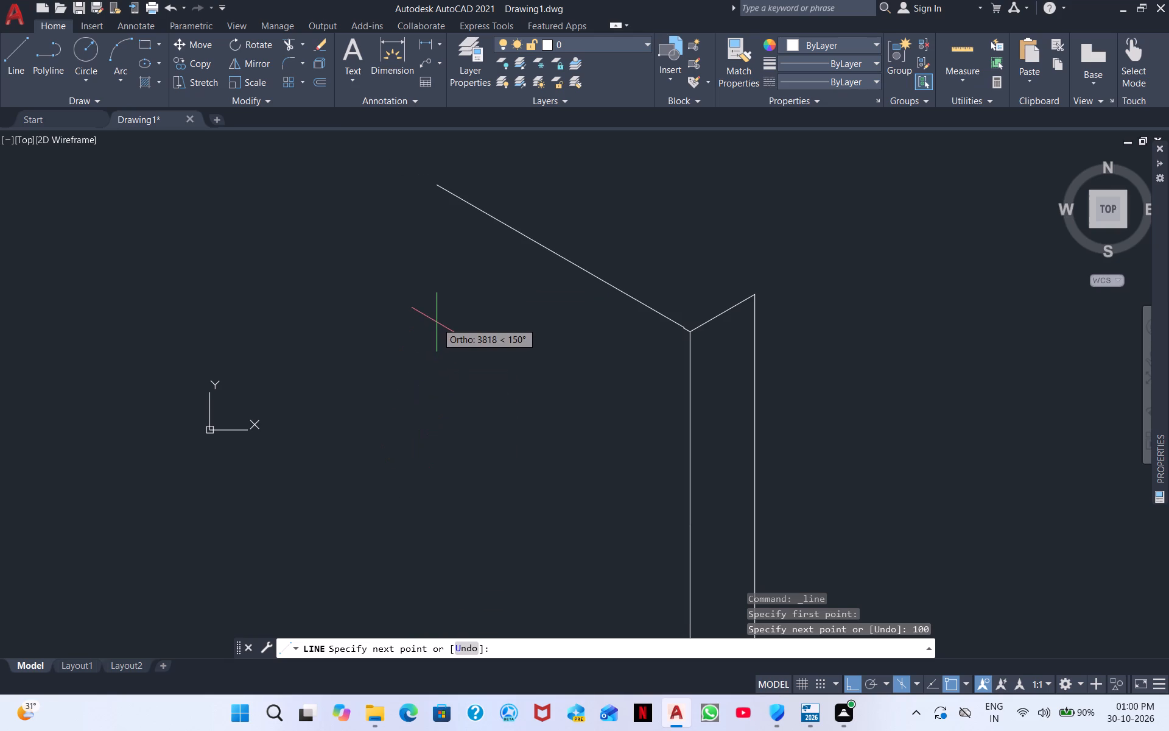
pyautogui.press('Escape')
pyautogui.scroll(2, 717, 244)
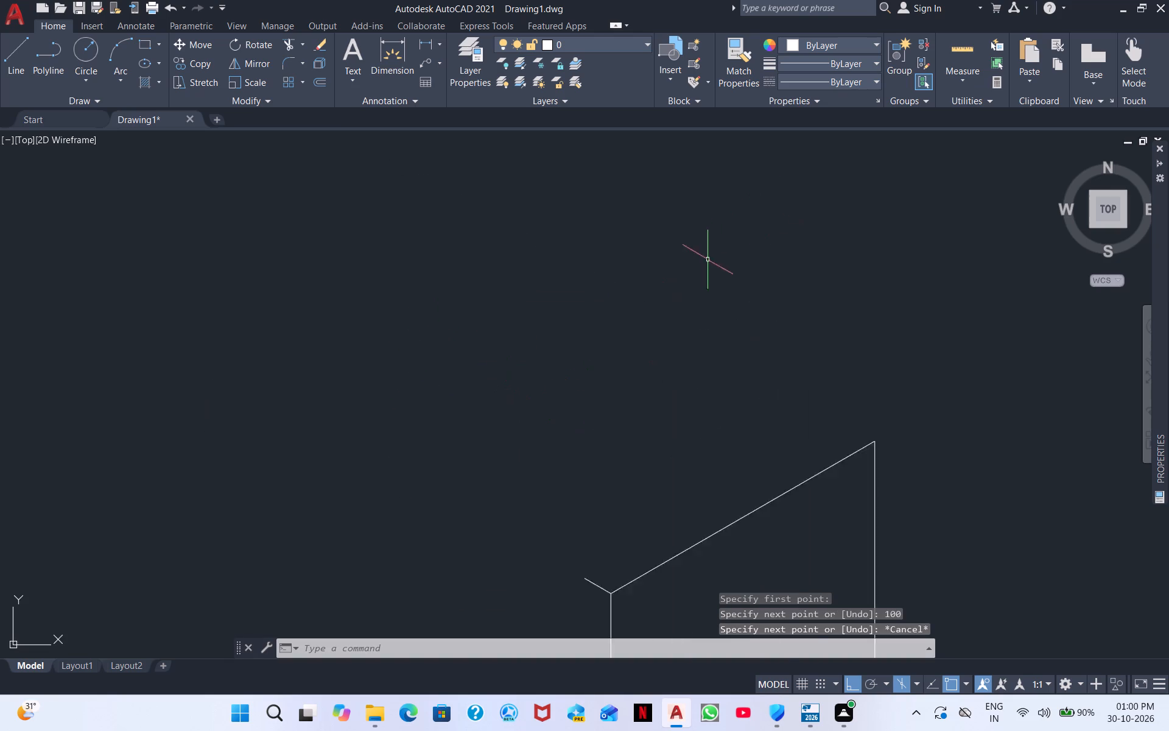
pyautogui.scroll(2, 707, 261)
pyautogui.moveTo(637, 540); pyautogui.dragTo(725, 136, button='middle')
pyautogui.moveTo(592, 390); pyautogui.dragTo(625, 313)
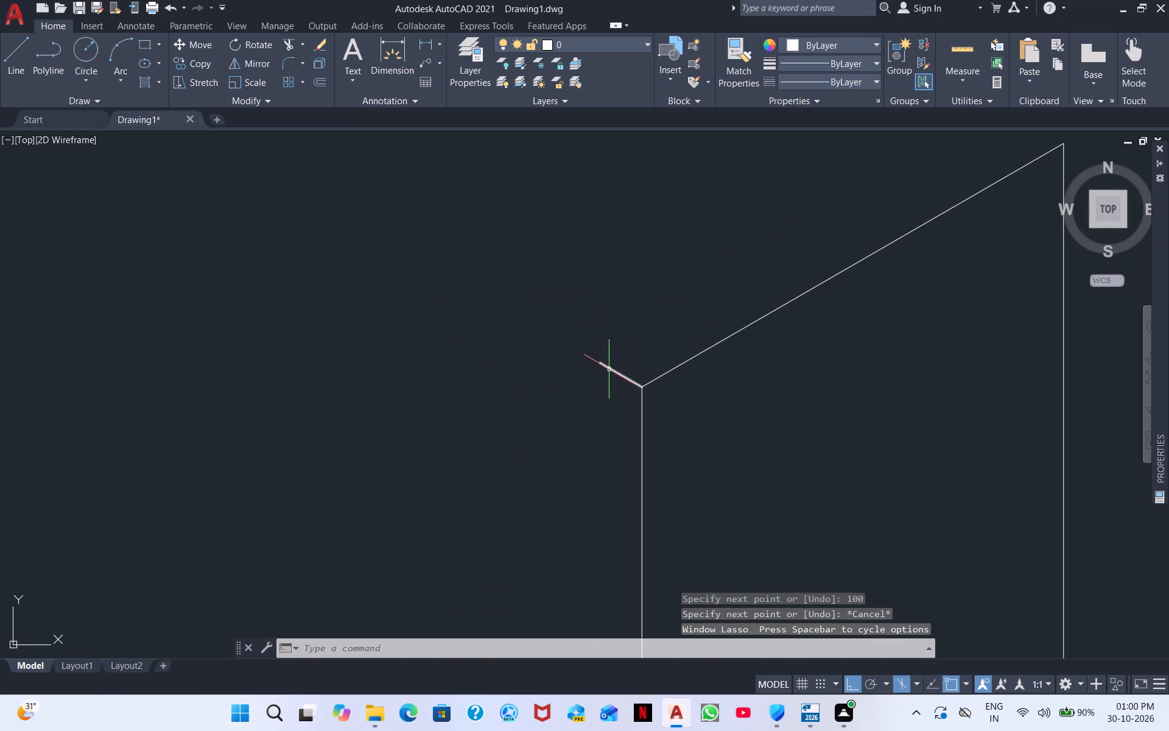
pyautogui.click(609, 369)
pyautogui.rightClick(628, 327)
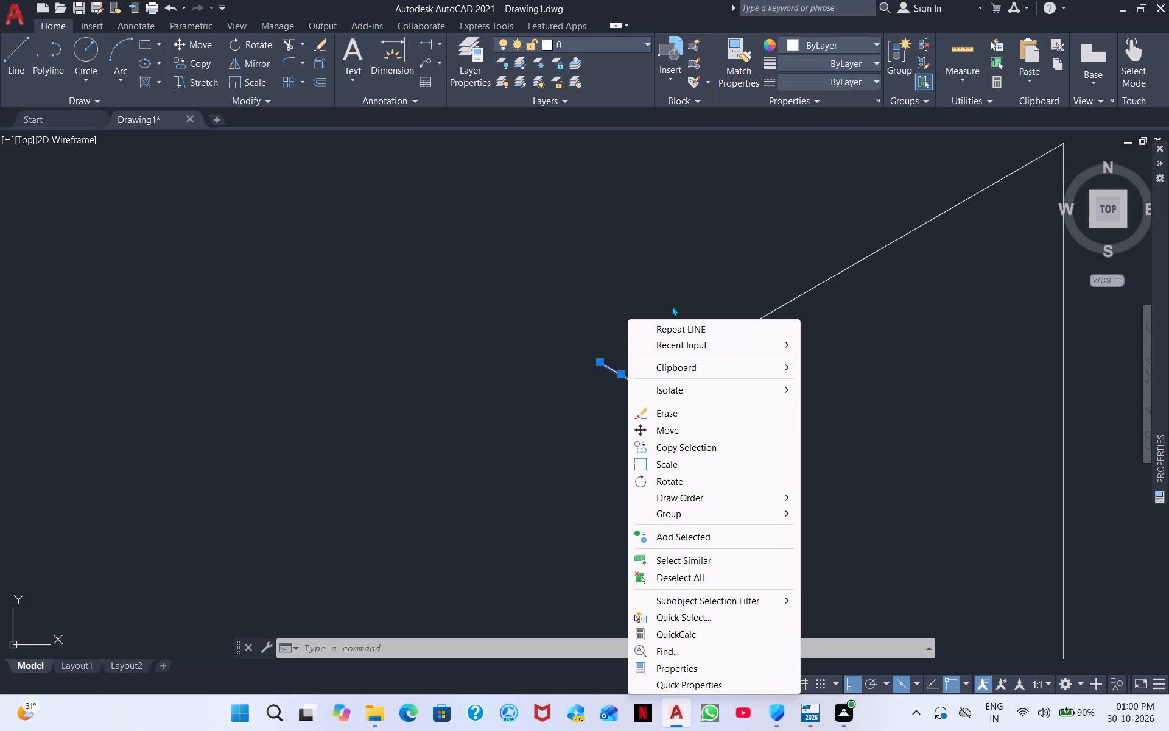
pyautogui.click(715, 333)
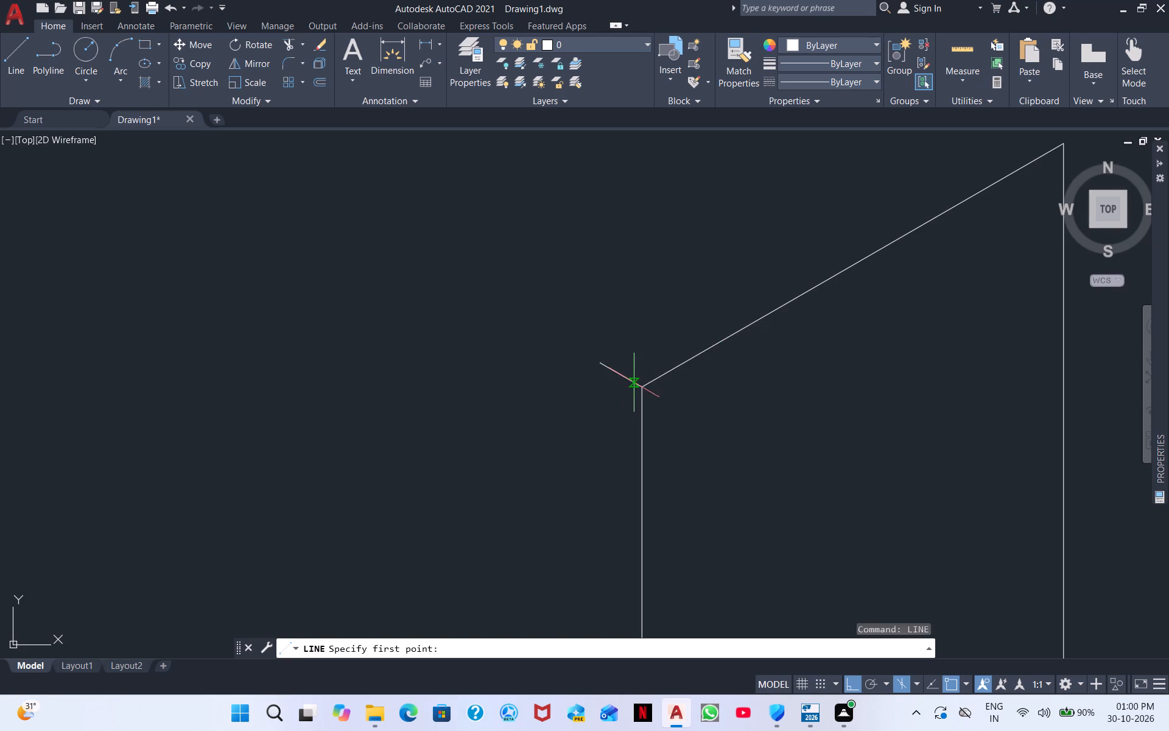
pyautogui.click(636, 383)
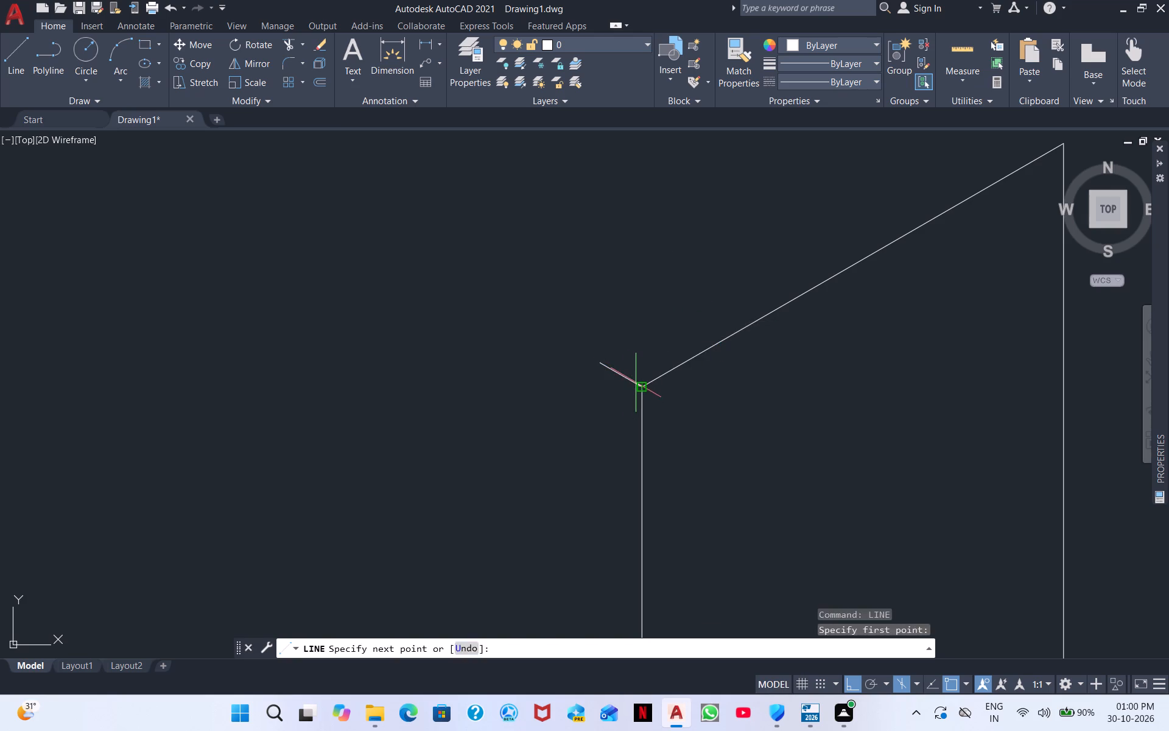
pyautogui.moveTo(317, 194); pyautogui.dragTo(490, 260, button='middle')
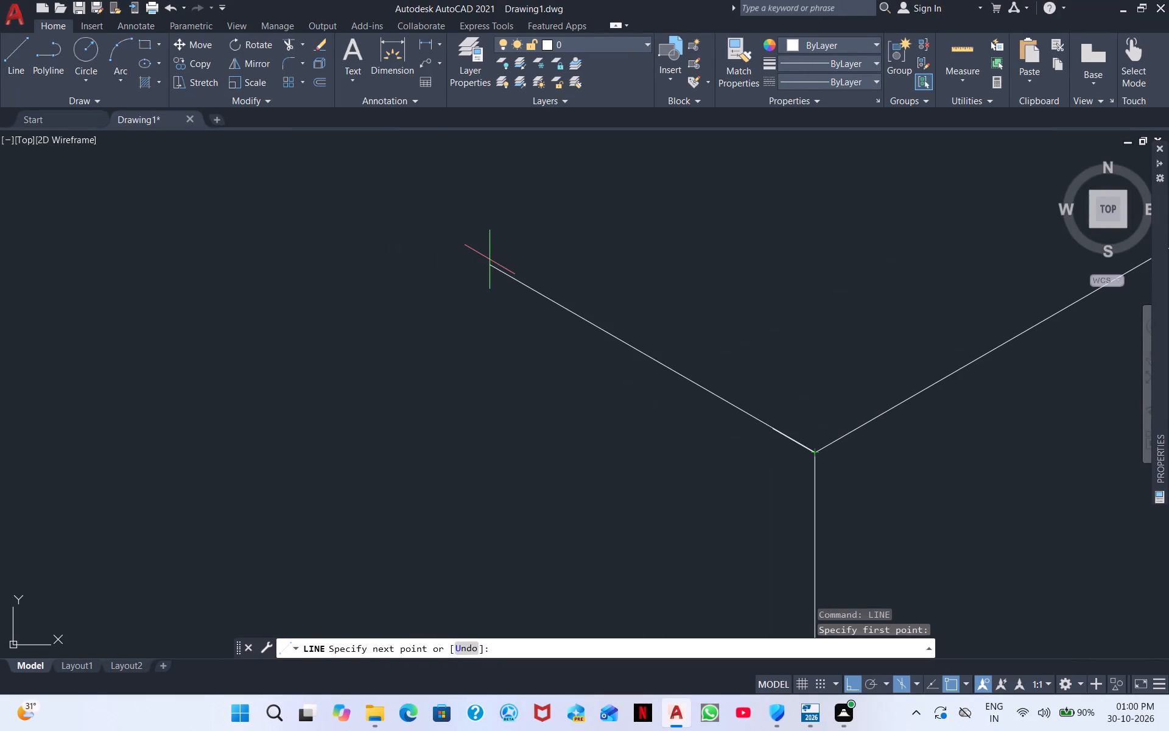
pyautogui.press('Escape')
# Erase the short 100 mm line at the right face's upper near corner.
pyautogui.click(793, 434)
pyautogui.moveTo(792, 434); pyautogui.dragTo(784, 452)
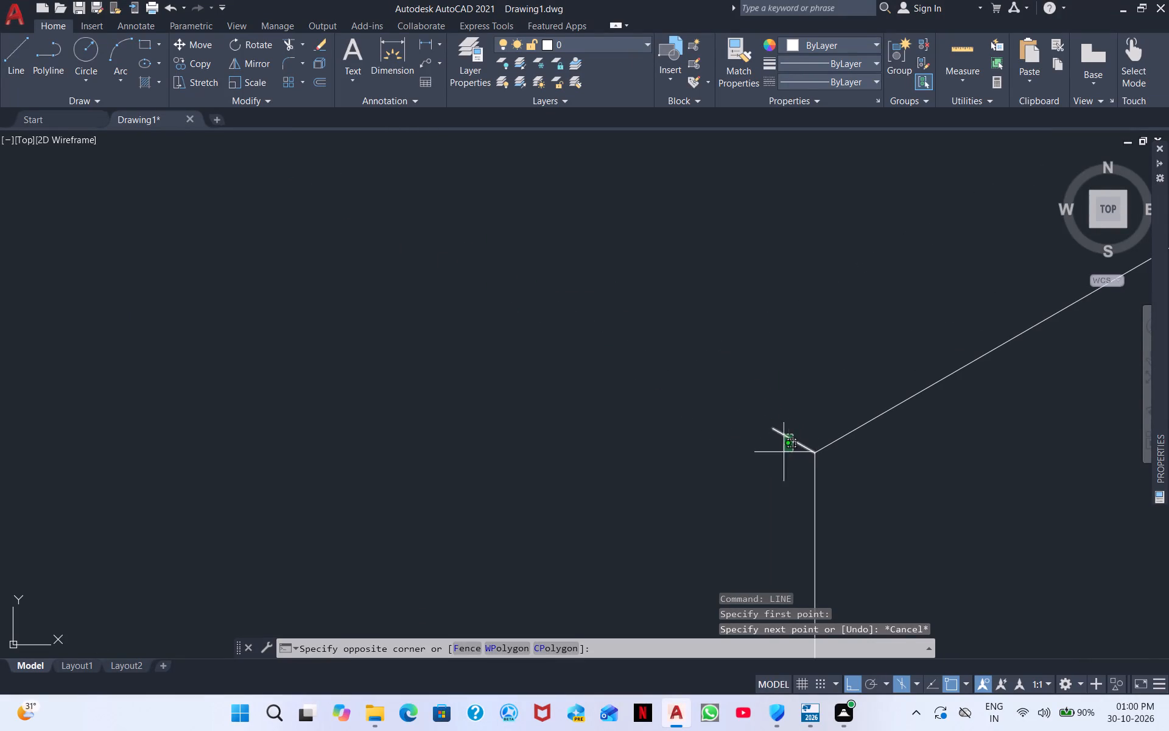
pyautogui.moveTo(784, 452); pyautogui.dragTo(770, 455)
pyautogui.click(767, 455)
pyautogui.rightClick(754, 454)
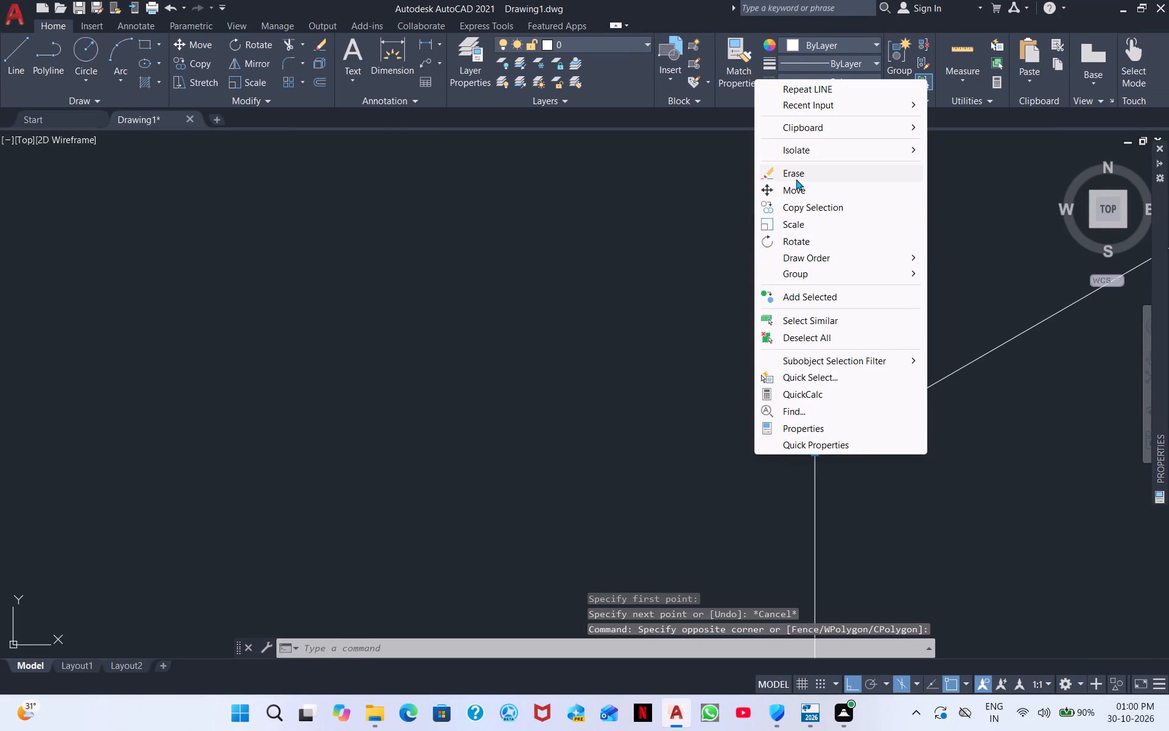
pyautogui.click(796, 179)
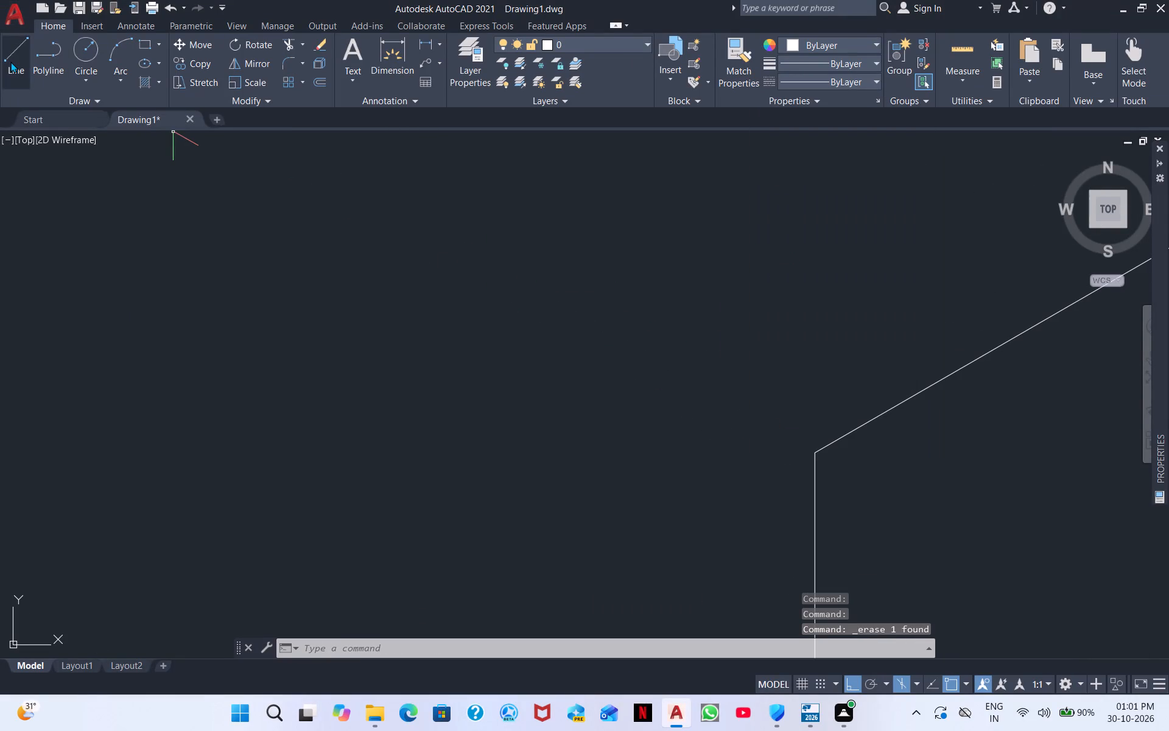
# Turn on the grid display.
pyautogui.click(798, 683)
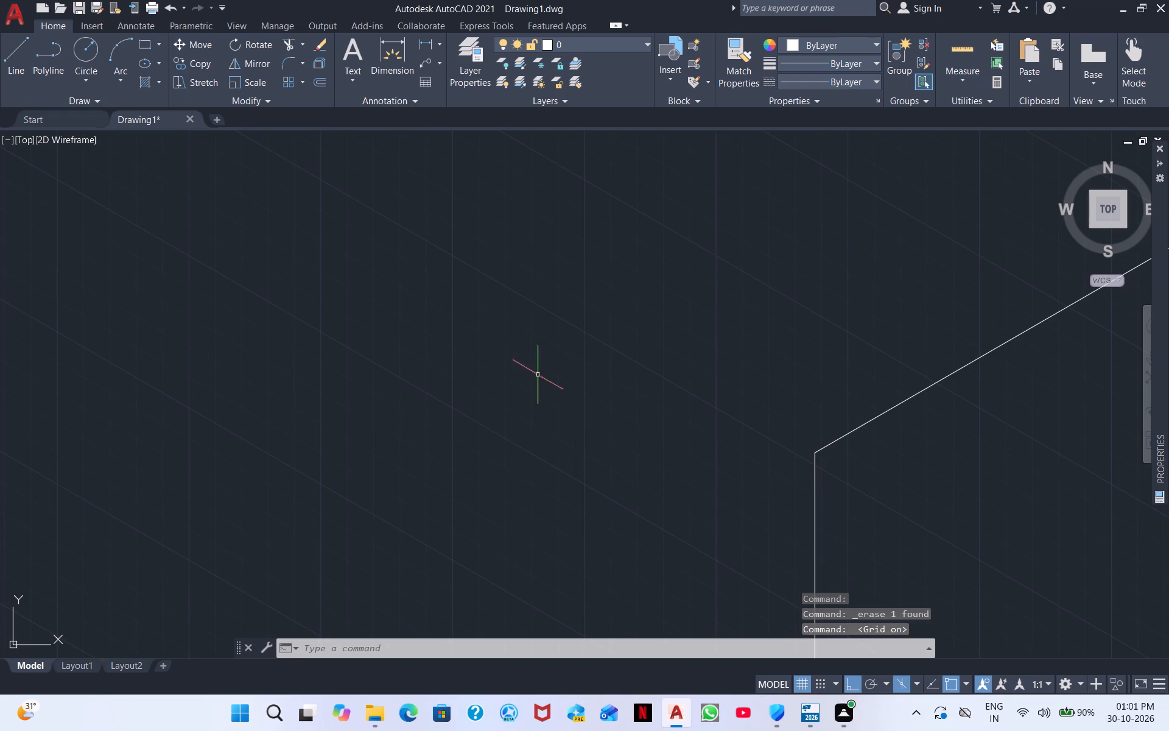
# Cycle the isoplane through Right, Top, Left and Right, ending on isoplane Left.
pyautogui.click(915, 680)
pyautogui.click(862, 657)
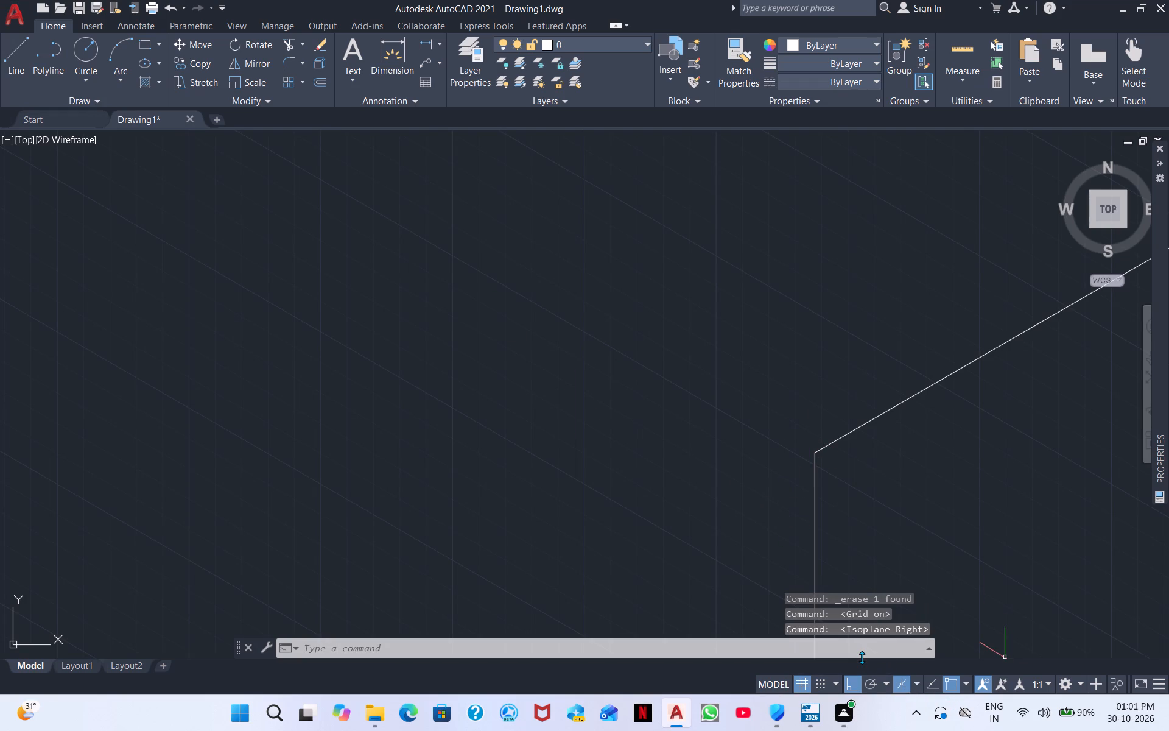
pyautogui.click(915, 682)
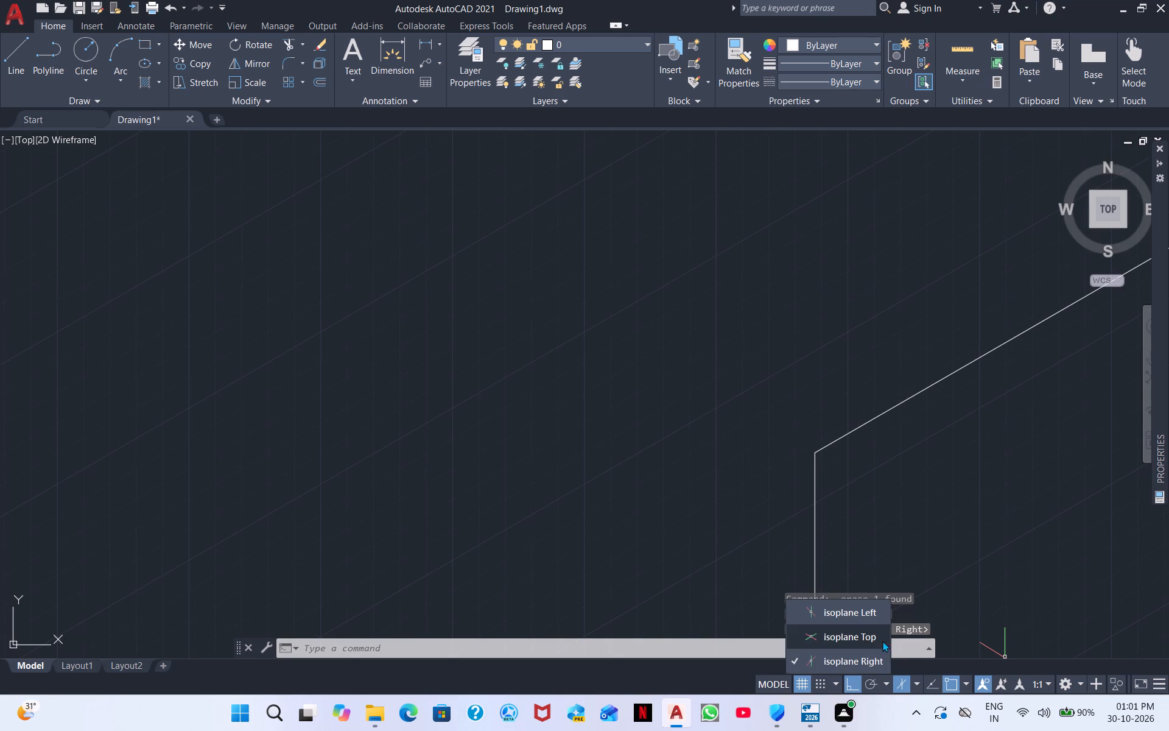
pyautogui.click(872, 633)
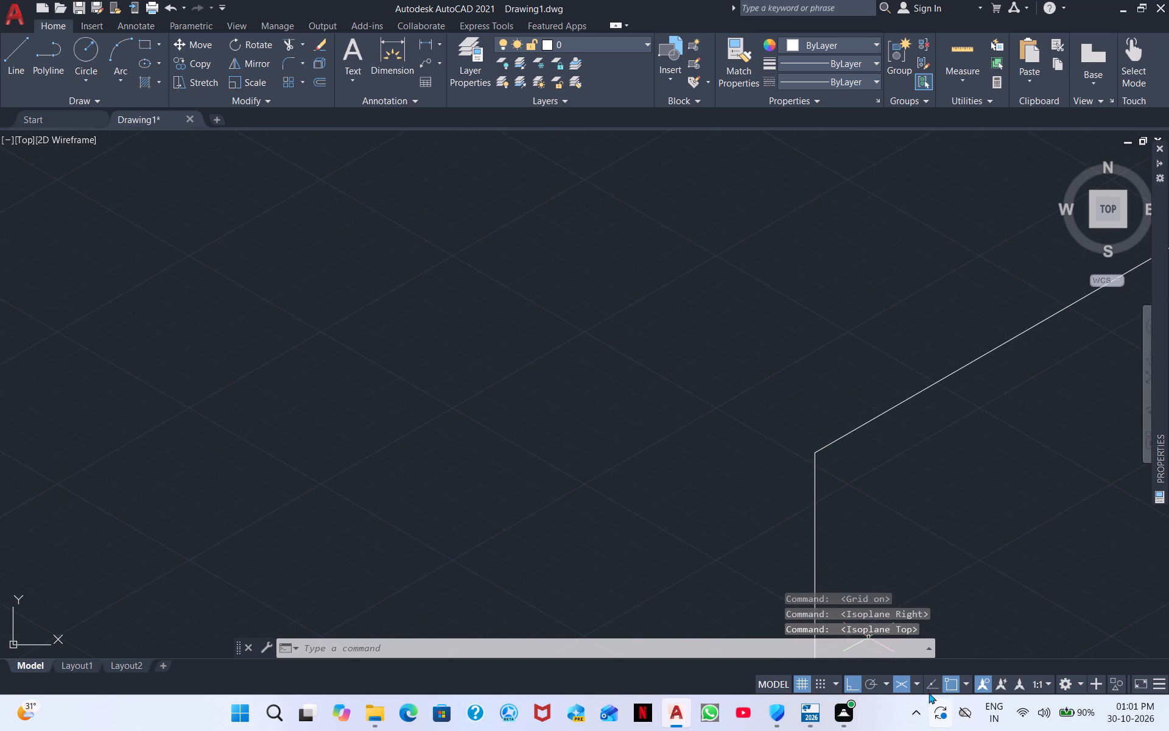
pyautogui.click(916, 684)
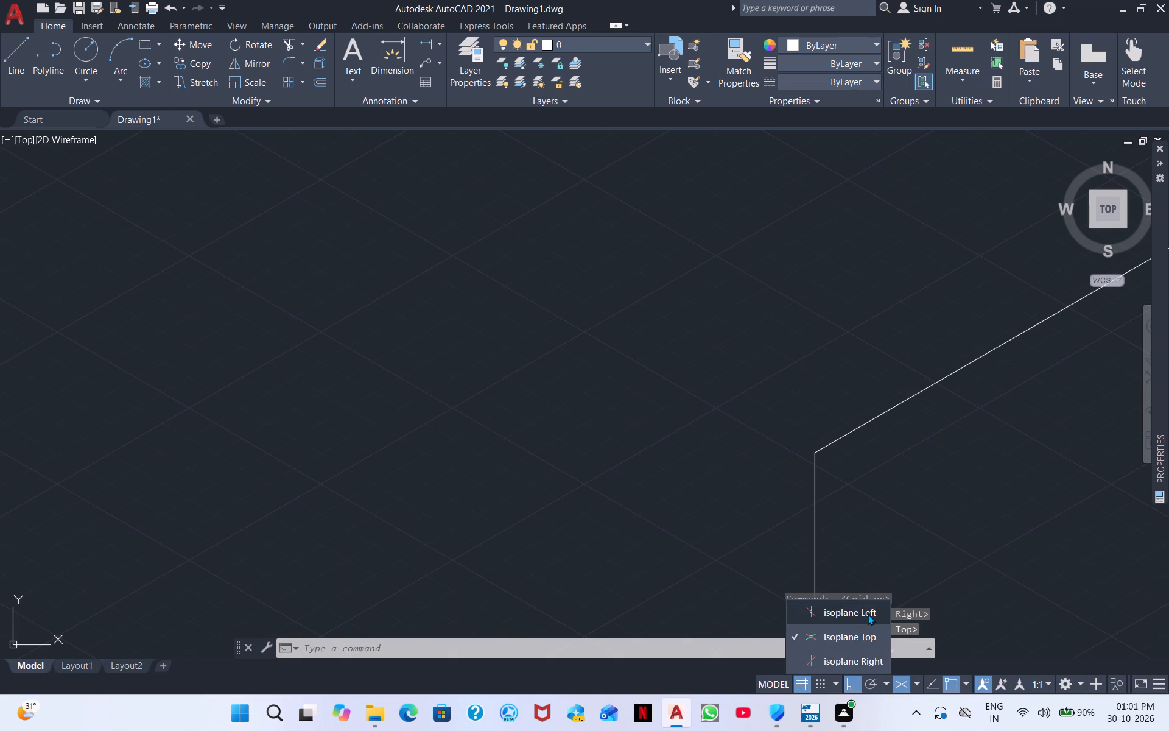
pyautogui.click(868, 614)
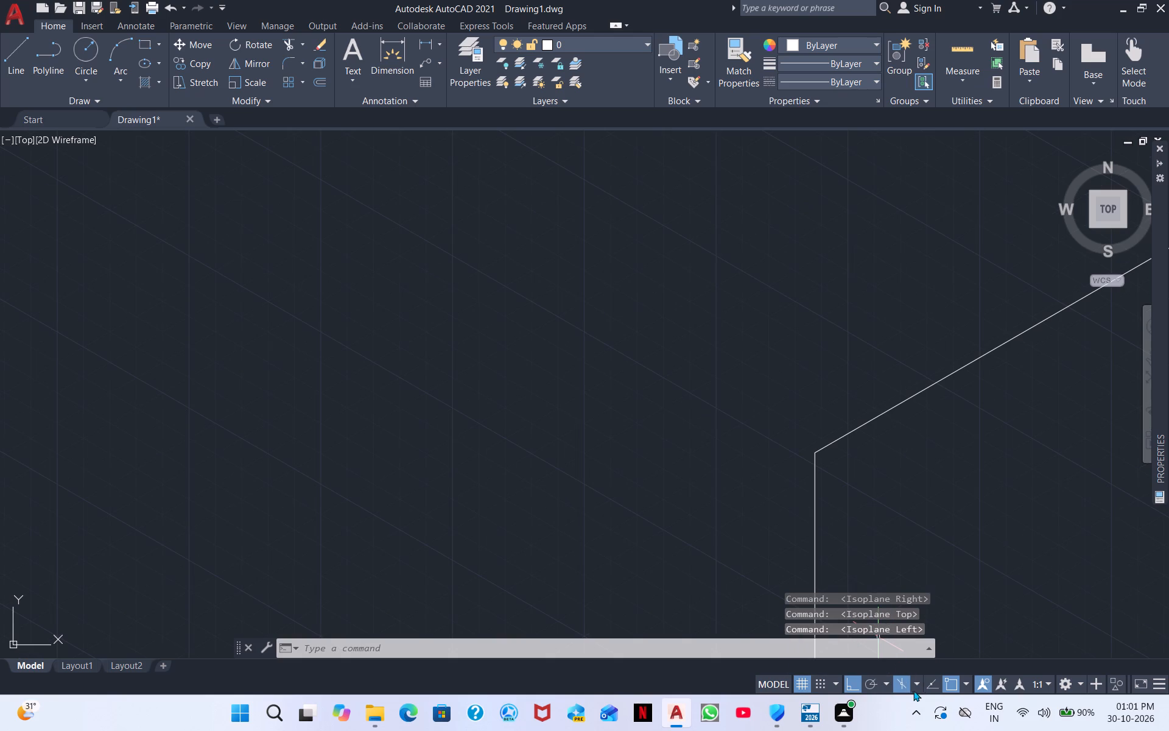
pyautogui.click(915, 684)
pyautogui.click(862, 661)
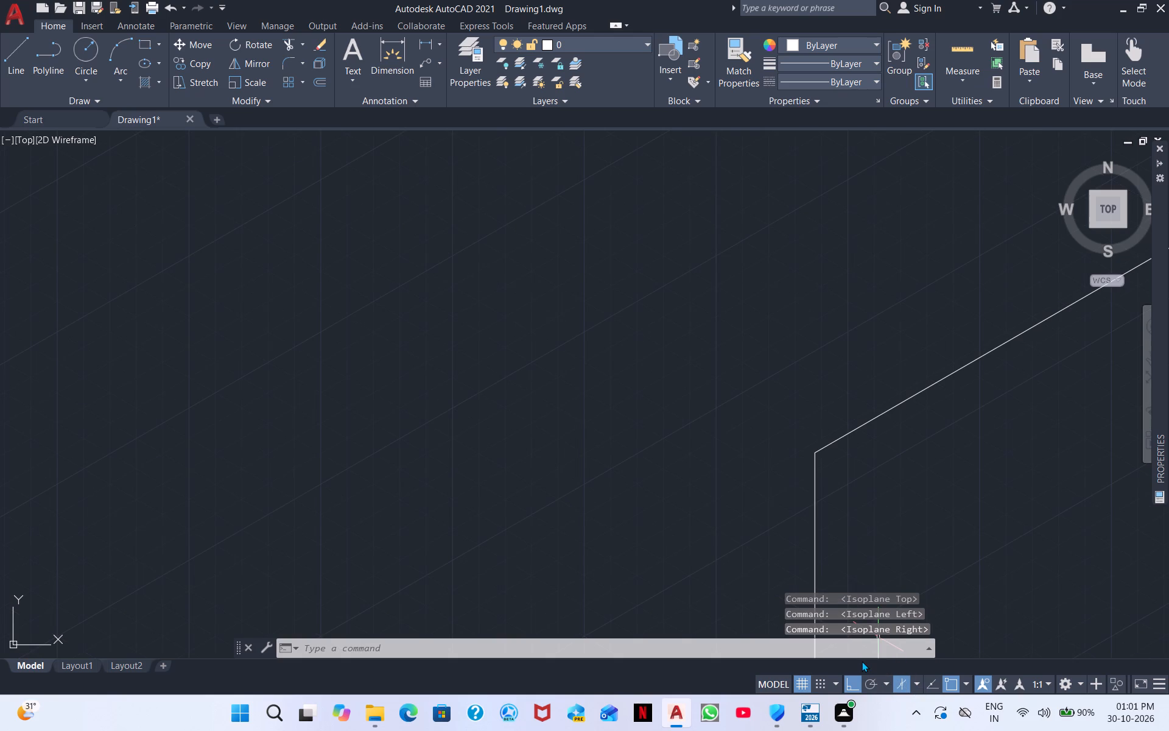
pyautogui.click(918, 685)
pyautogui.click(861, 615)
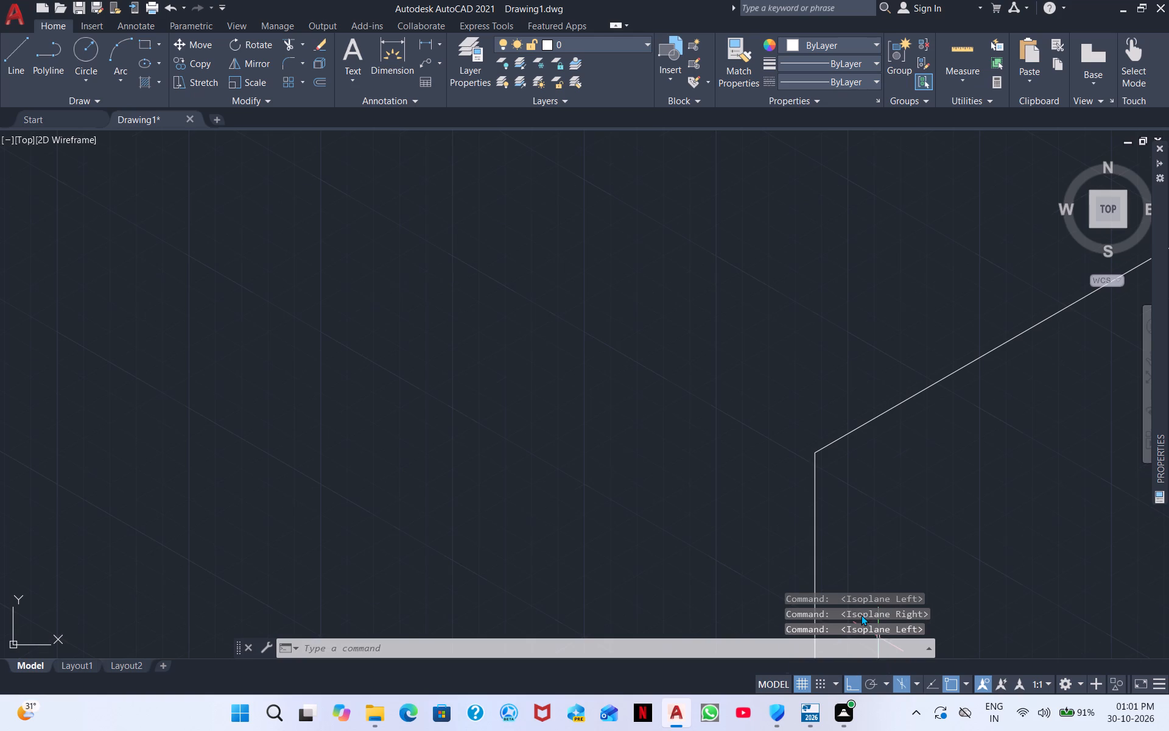
# From the right face's upper near corner, draw a 1500 mm line at 150°, continued by a vertical line down past the face's base.
pyautogui.click(17, 62)
pyautogui.moveTo(815, 450); pyautogui.dragTo(809, 447)
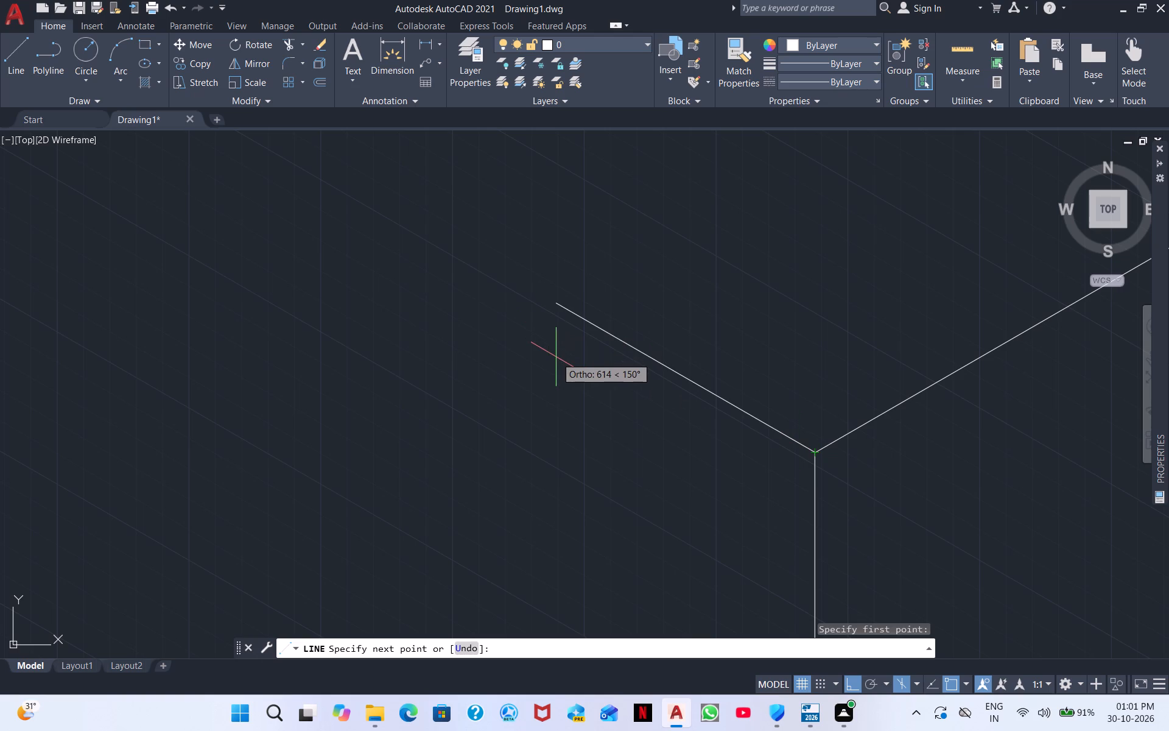
pyautogui.write('1500')
pyautogui.press('Return')
pyautogui.scroll(-4, 505, 214)
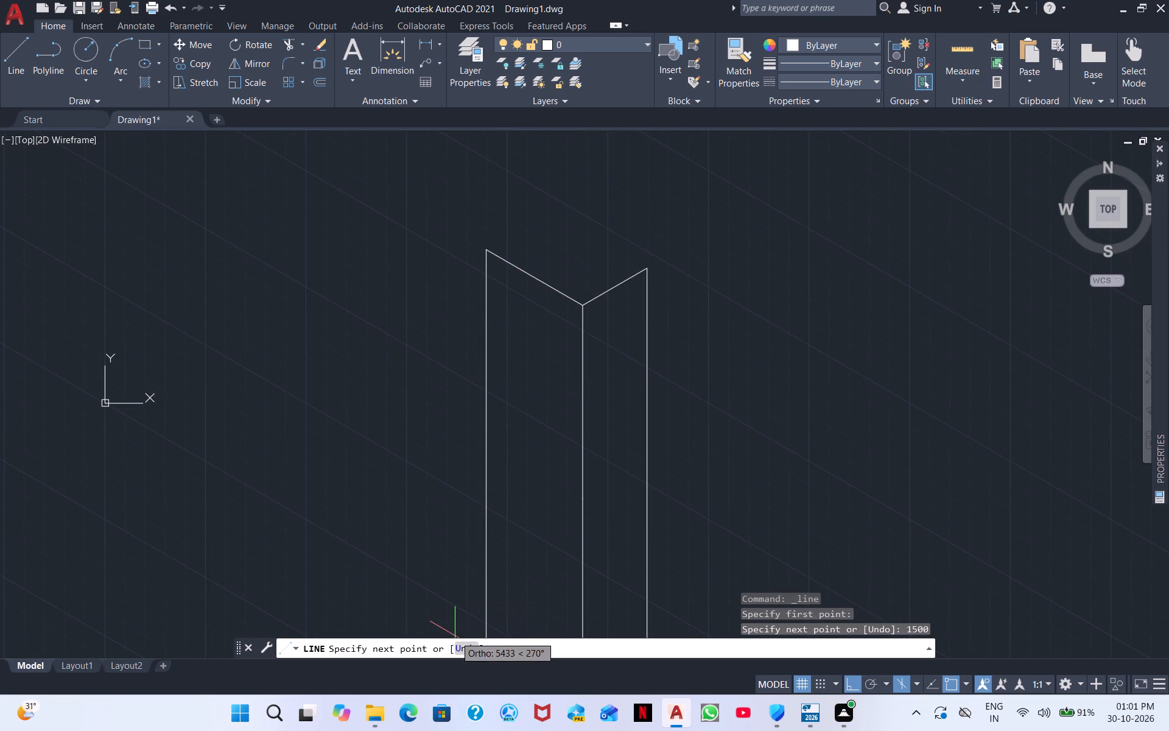
pyautogui.moveTo(468, 591); pyautogui.dragTo(465, 342, button='middle')
pyautogui.click(477, 457)
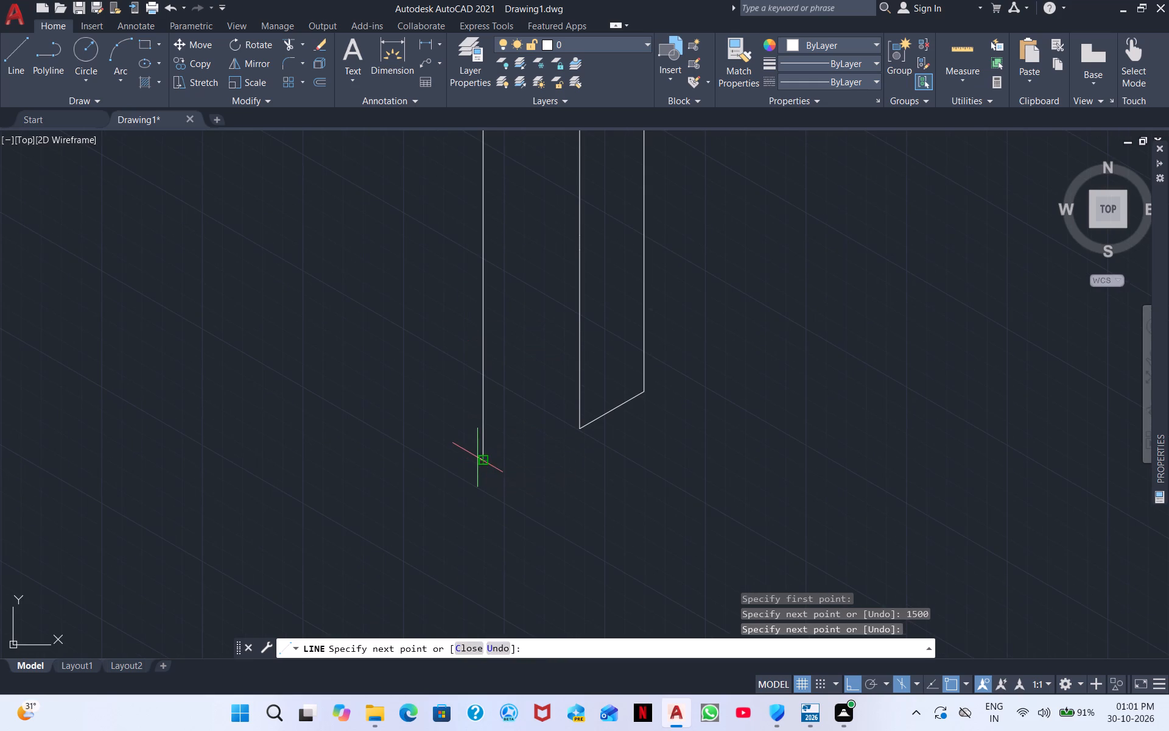
pyautogui.press('Escape')
# From the right face's lower near corner, draw a line at 150° that crosses the left vertical edge.
pyautogui.rightClick(566, 458)
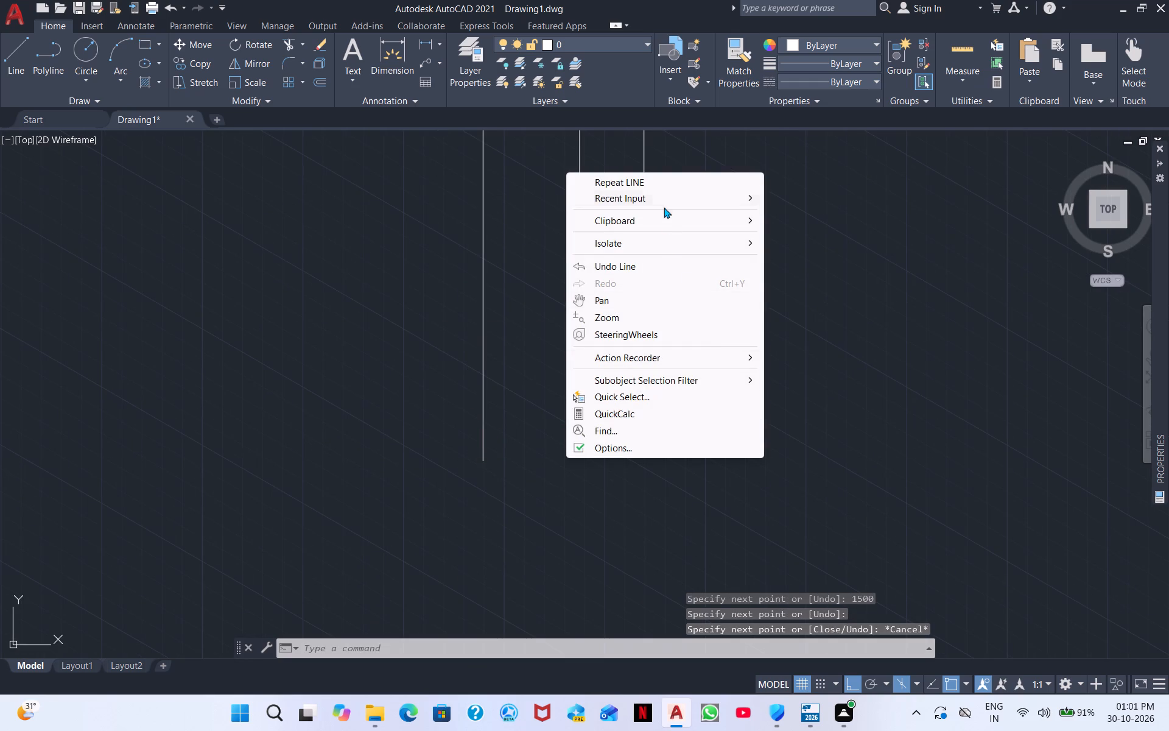
pyautogui.click(664, 183)
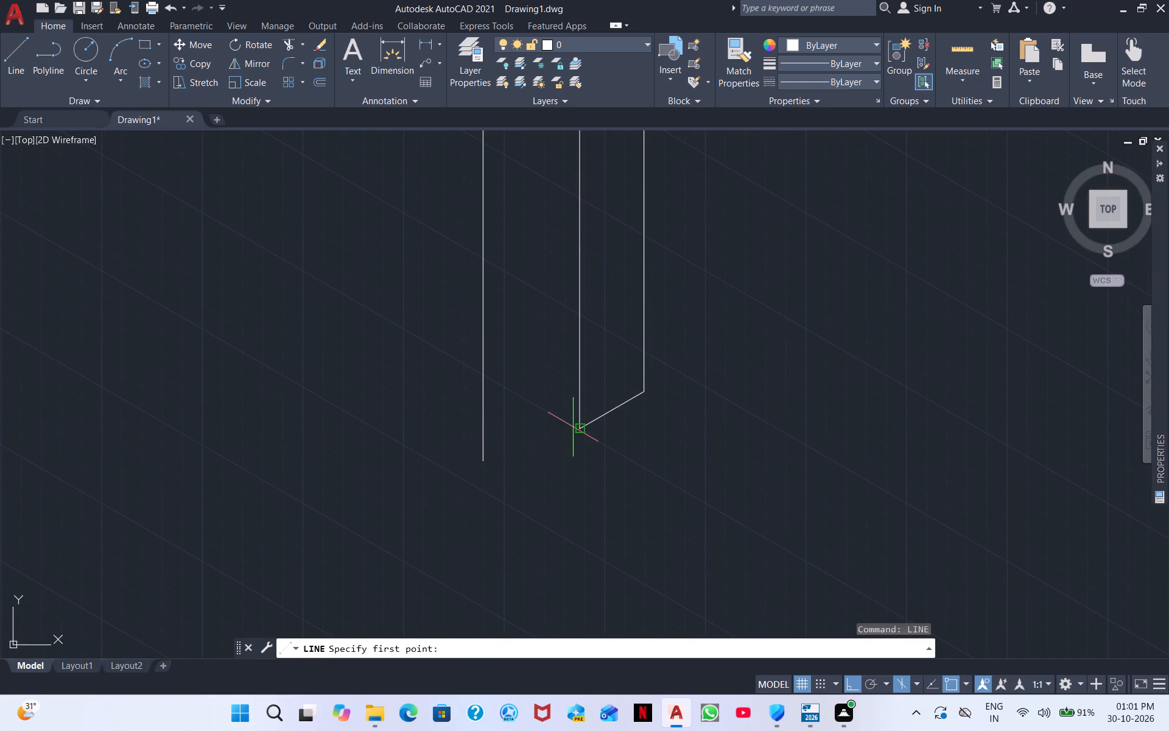
pyautogui.moveTo(574, 427); pyautogui.dragTo(536, 399)
pyautogui.click(385, 306)
pyautogui.press('Escape')
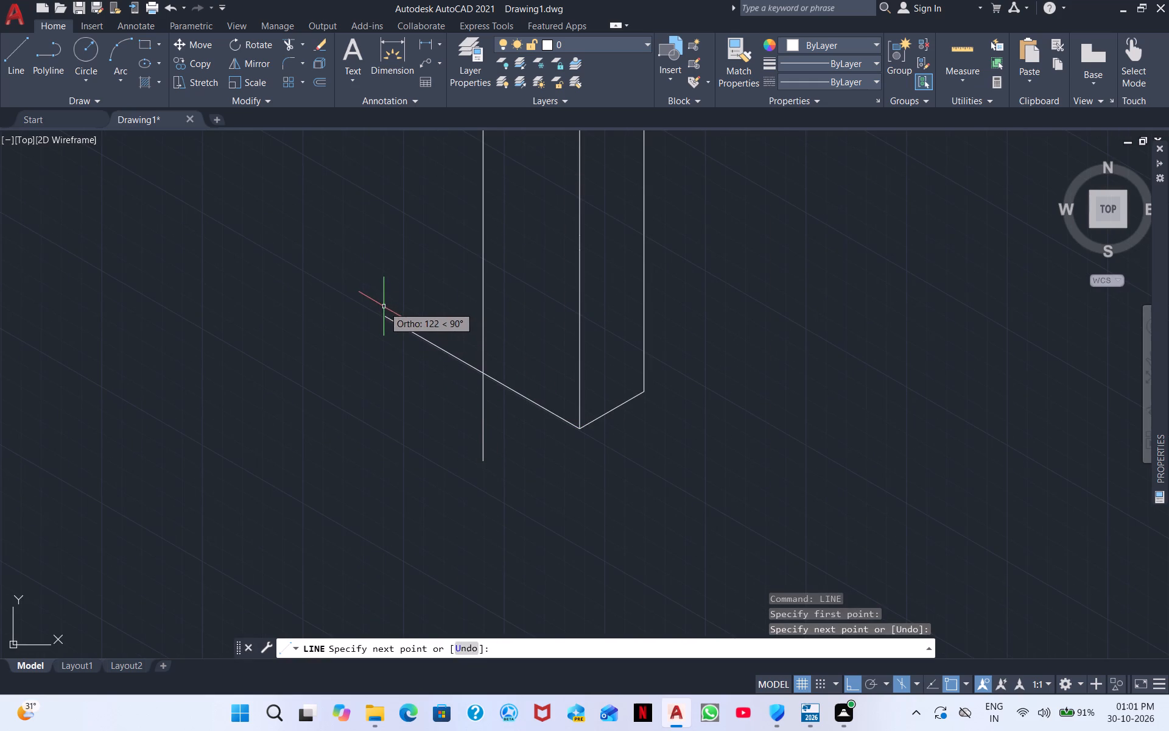
# On isoplane Top, draw a 30° line from the base line's crossing with the left vertical edge past the right face.
pyautogui.rightClick(533, 401)
pyautogui.click(574, 411)
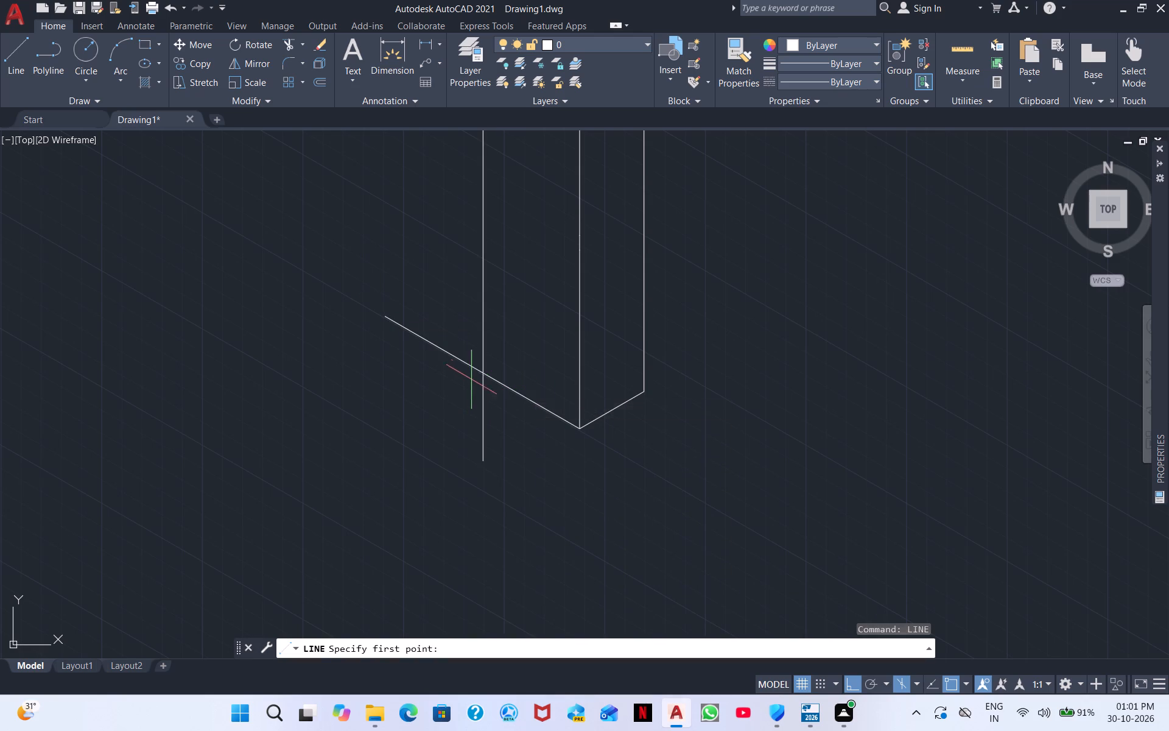
pyautogui.click(480, 372)
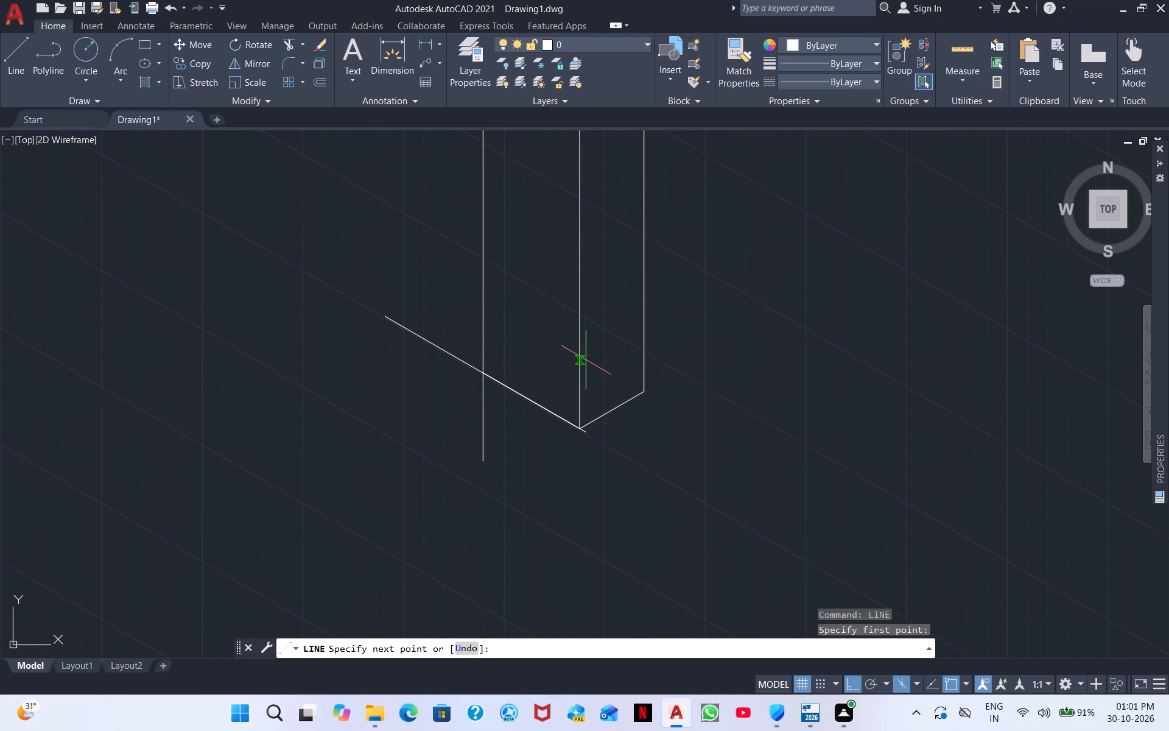
pyautogui.press('F5')
pyautogui.click(739, 313)
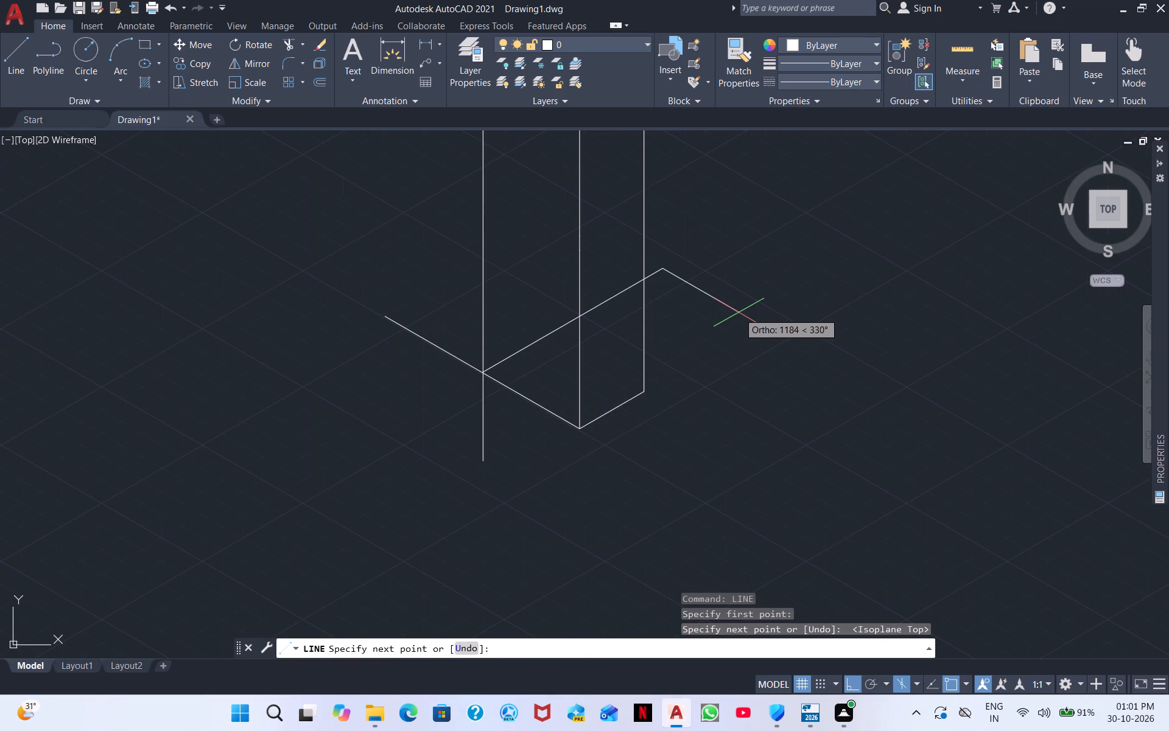
pyautogui.press('Escape')
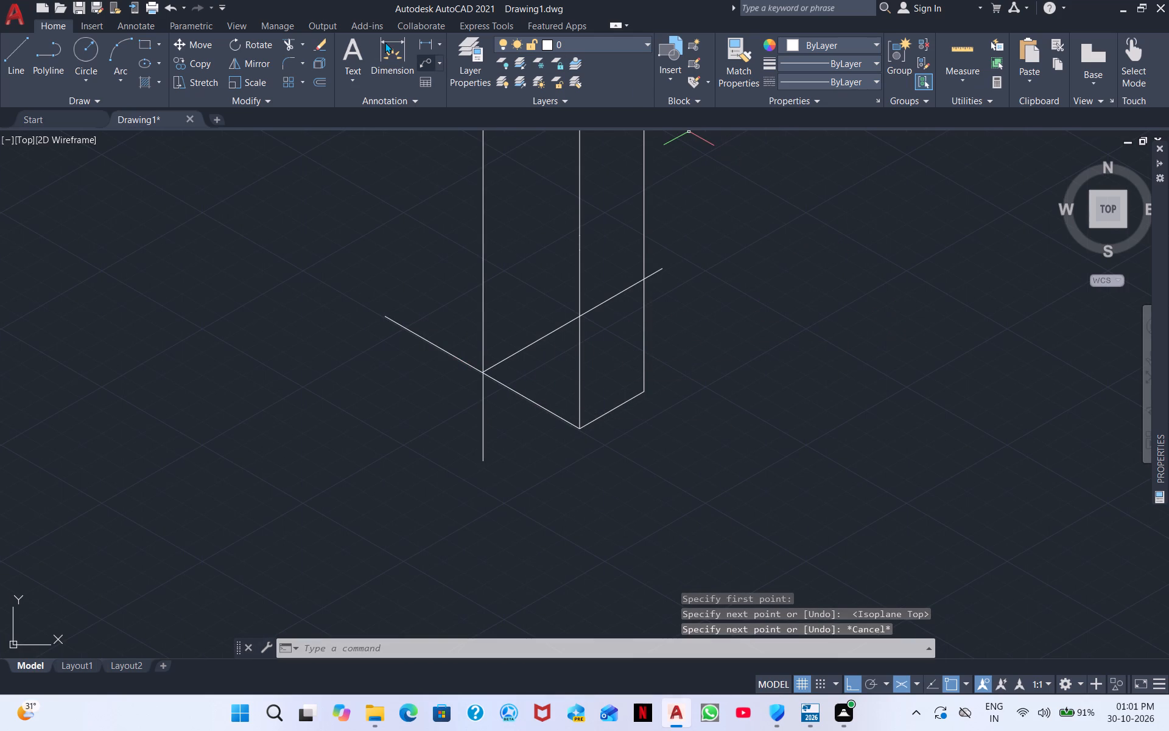
# Trim the 30° base line back to the near vertical edge and trim the overhangs beyond the left face's lower outer corner.
pyautogui.click(286, 47)
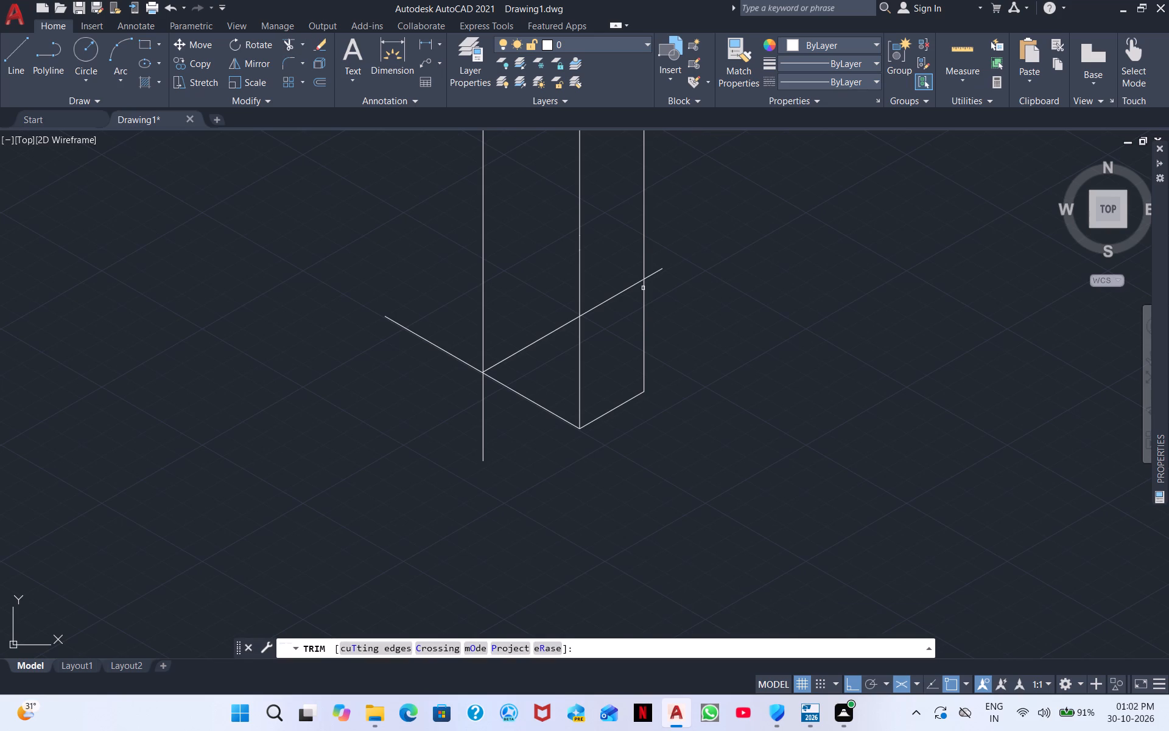
pyautogui.moveTo(624, 286); pyautogui.dragTo(614, 318)
pyautogui.moveTo(651, 274); pyautogui.dragTo(656, 281)
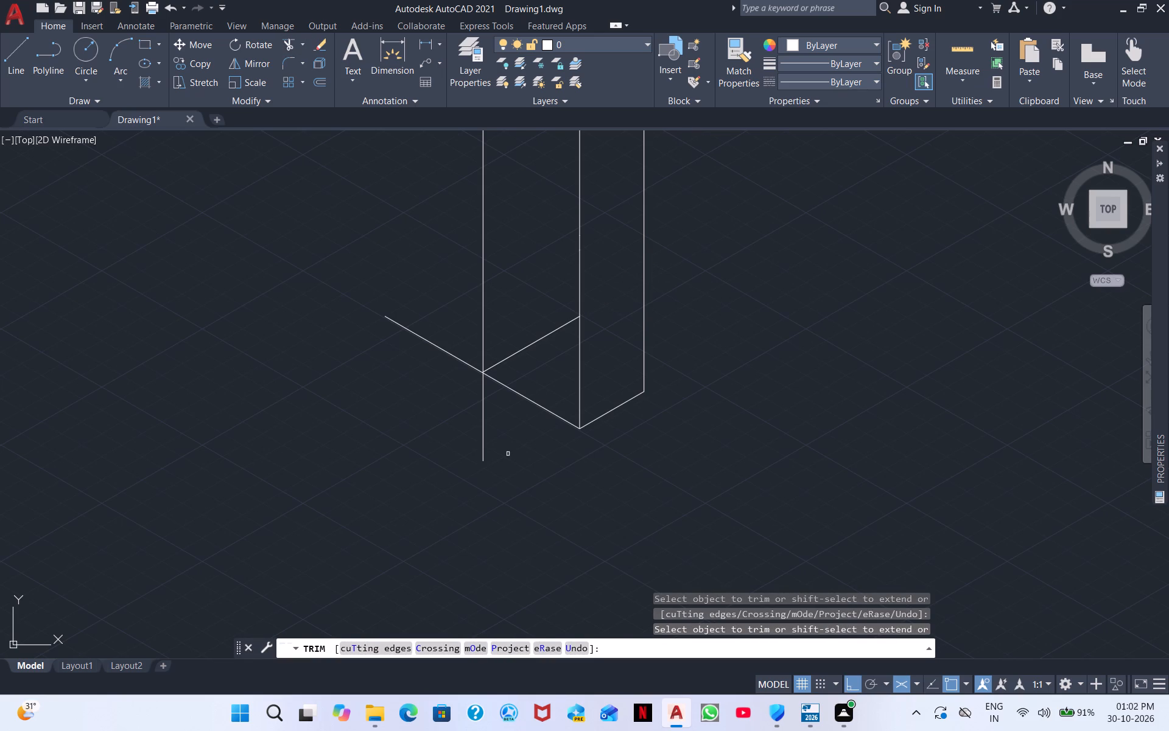
pyautogui.moveTo(462, 345); pyautogui.dragTo(505, 429)
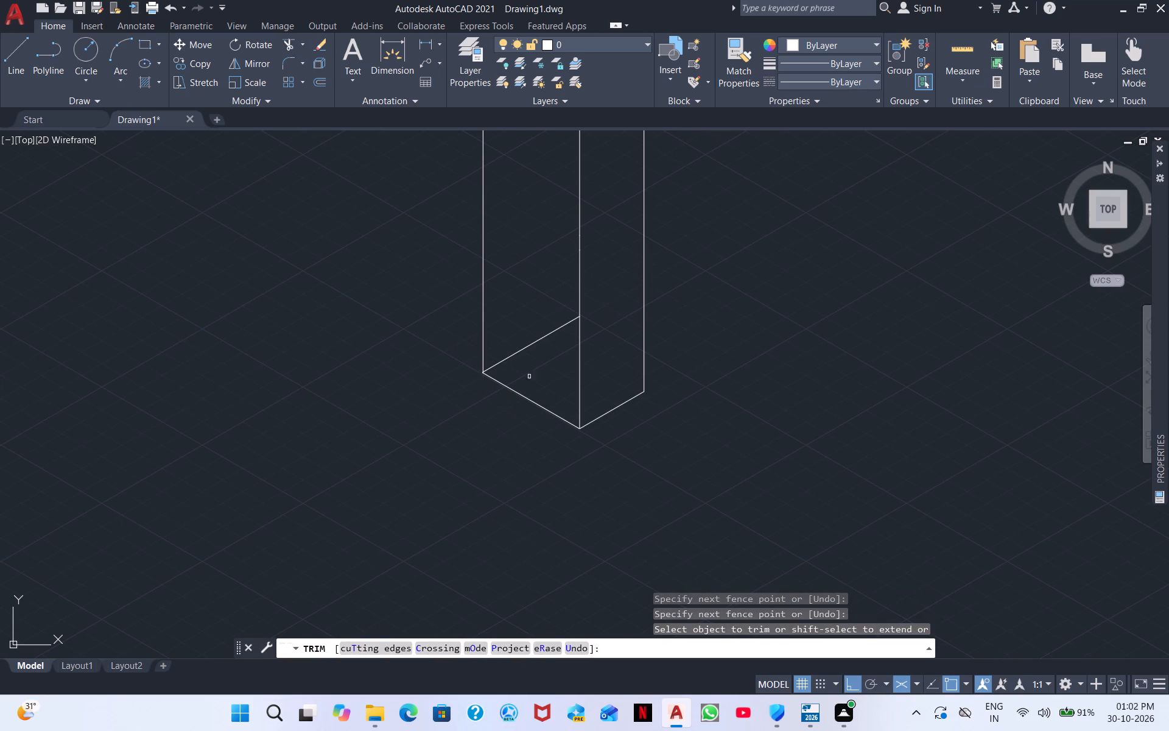
pyautogui.scroll(-2, 570, 329)
pyautogui.moveTo(705, 333); pyautogui.dragTo(929, 389, button='middle')
pyautogui.rightClick(414, 355)
pyautogui.click(472, 364)
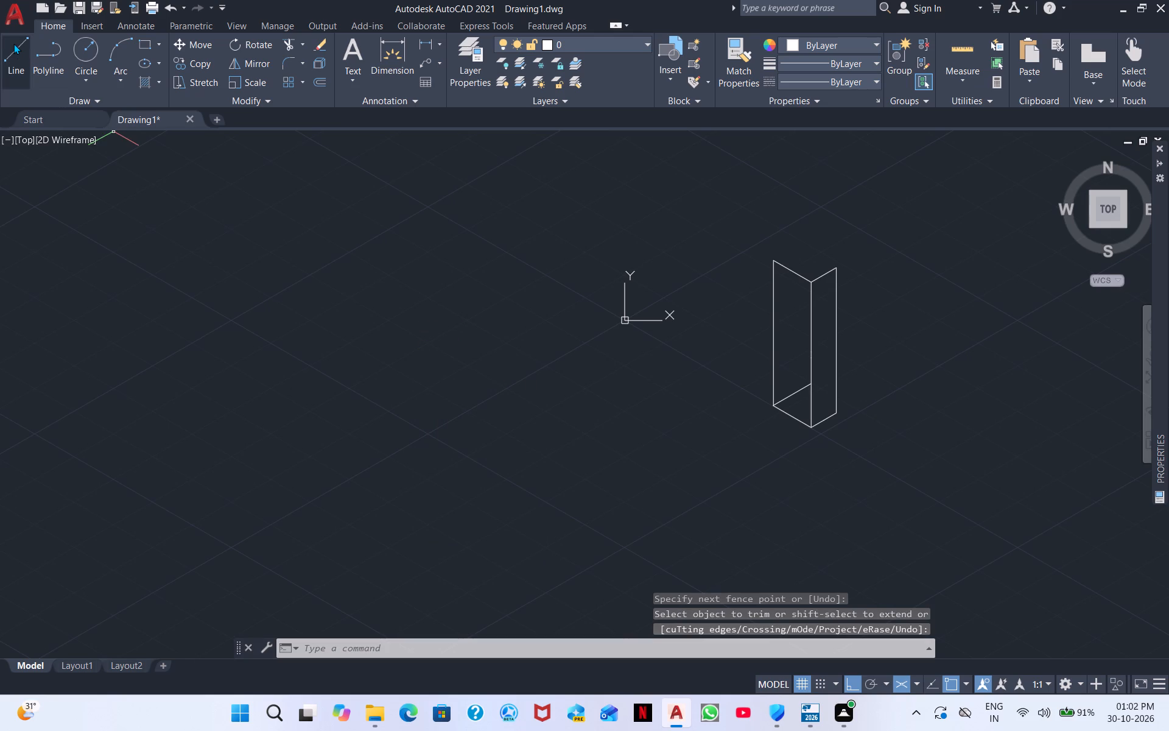
# Draw a 30° line from the left face's upper outer corner, extending beyond the right face as the top's back edge.
pyautogui.click(13, 43)
pyautogui.moveTo(962, 150); pyautogui.dragTo(665, 305, button='middle')
pyautogui.scroll(2, 579, 312)
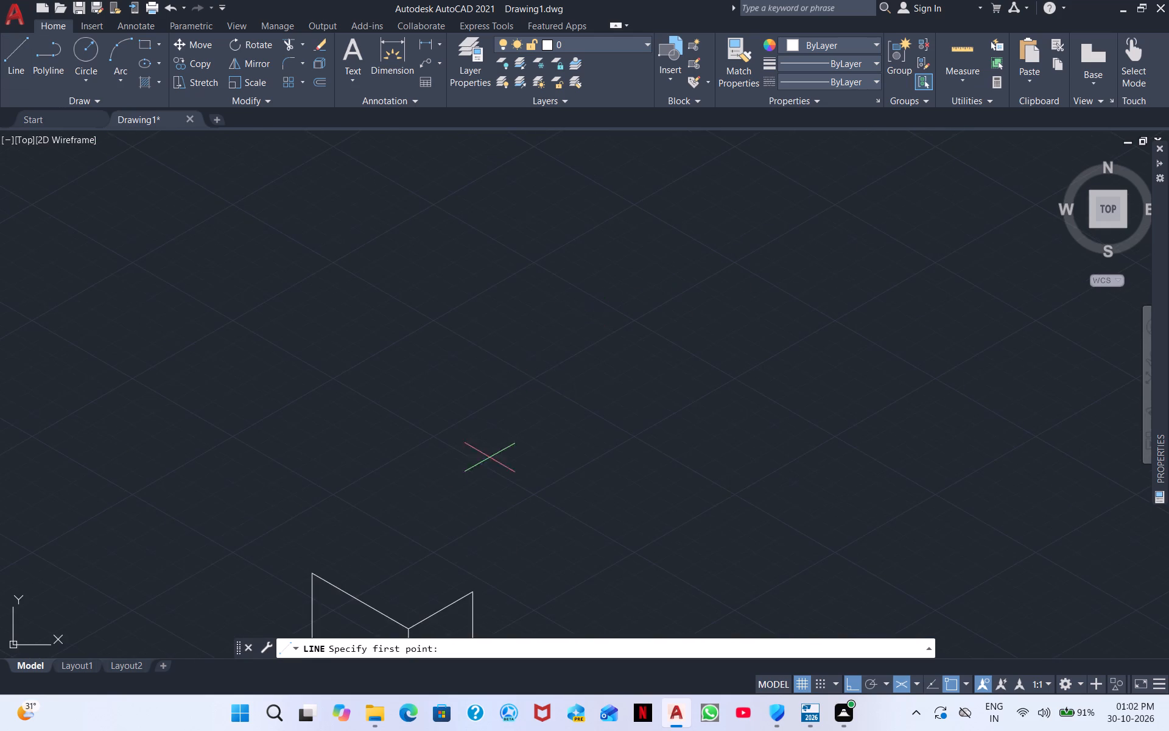
pyautogui.moveTo(439, 504); pyautogui.dragTo(526, 366, button='middle')
pyautogui.moveTo(399, 437); pyautogui.dragTo(399, 436)
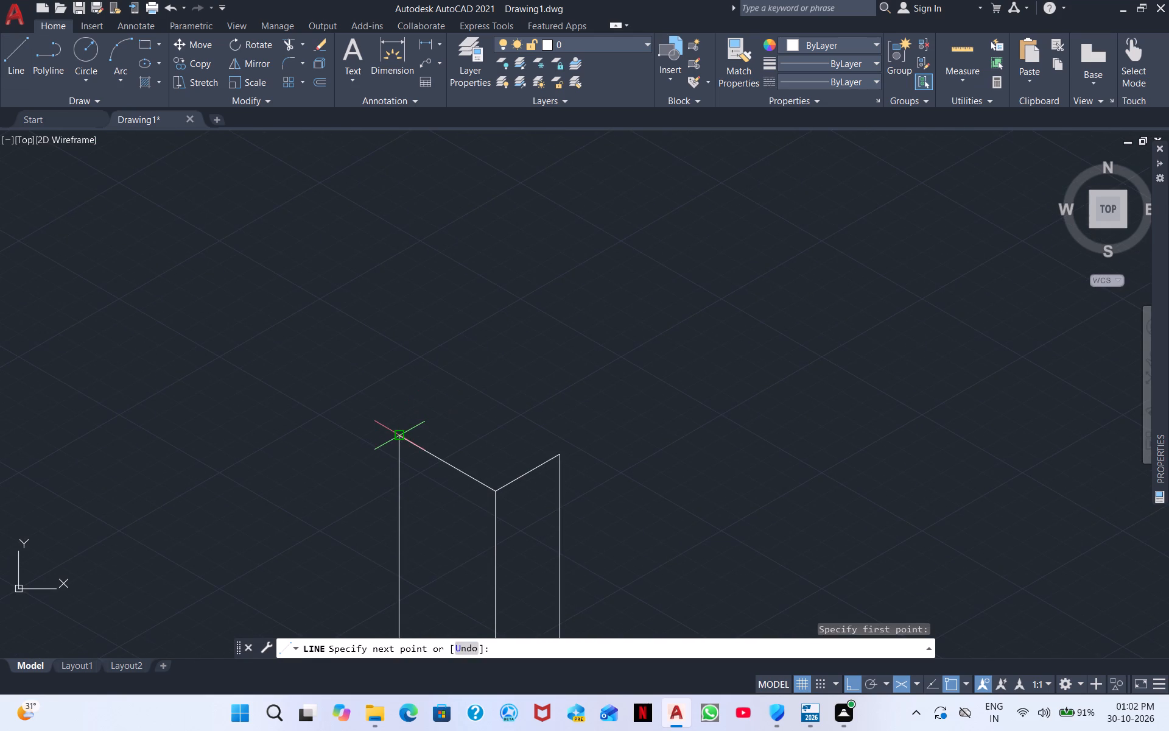
pyautogui.moveTo(399, 436); pyautogui.dragTo(405, 431)
pyautogui.click(605, 339)
pyautogui.press('`')
pyautogui.press('Escape')
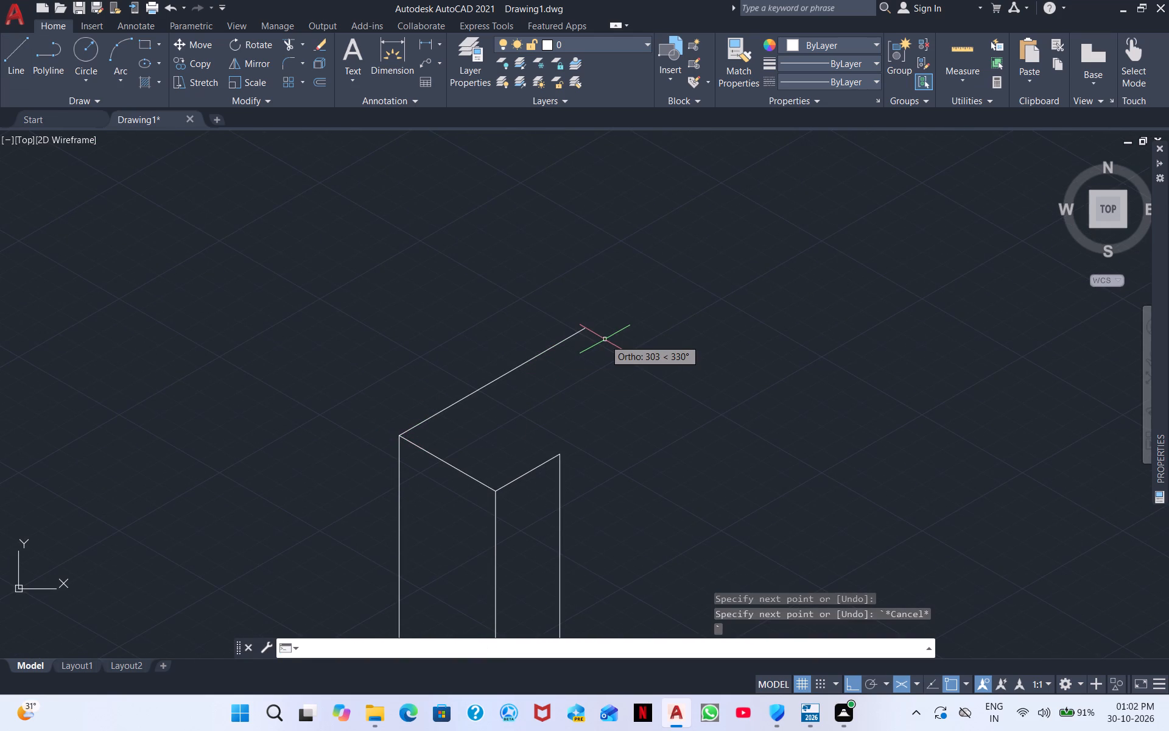
# Draw a 150° line from the right face's upper outer corner, crossing the top's back edge.
pyautogui.click(21, 55)
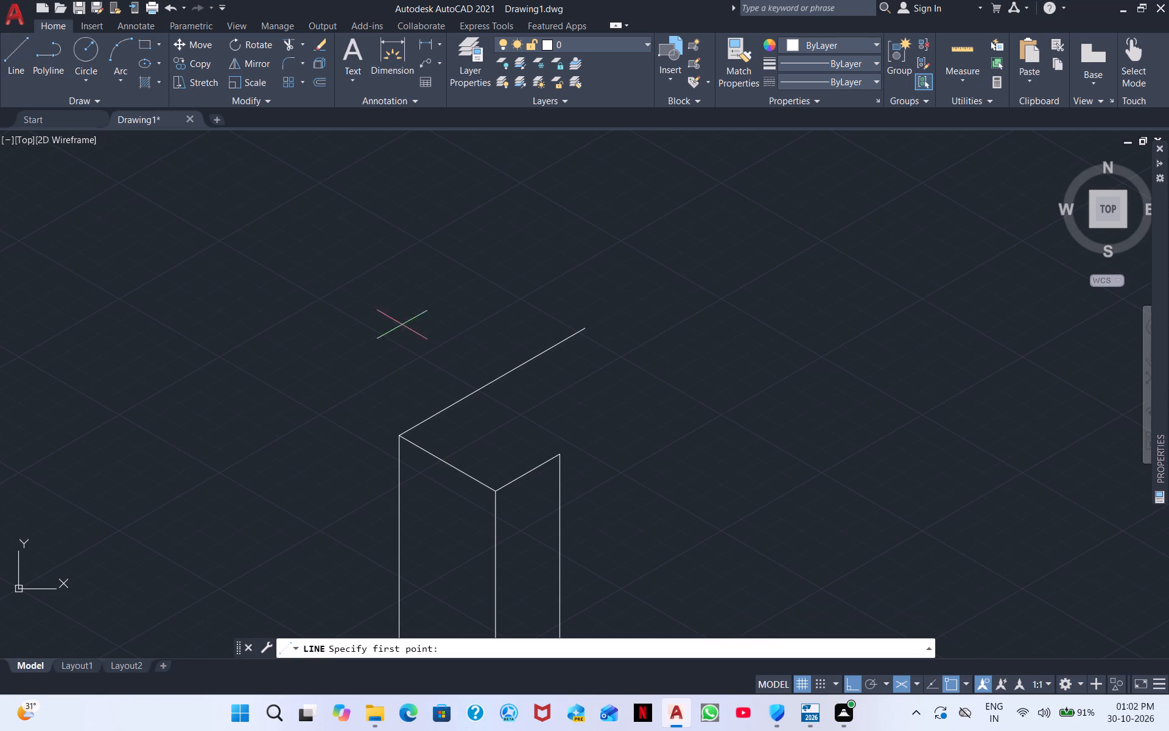
pyautogui.click(565, 451)
pyautogui.click(433, 321)
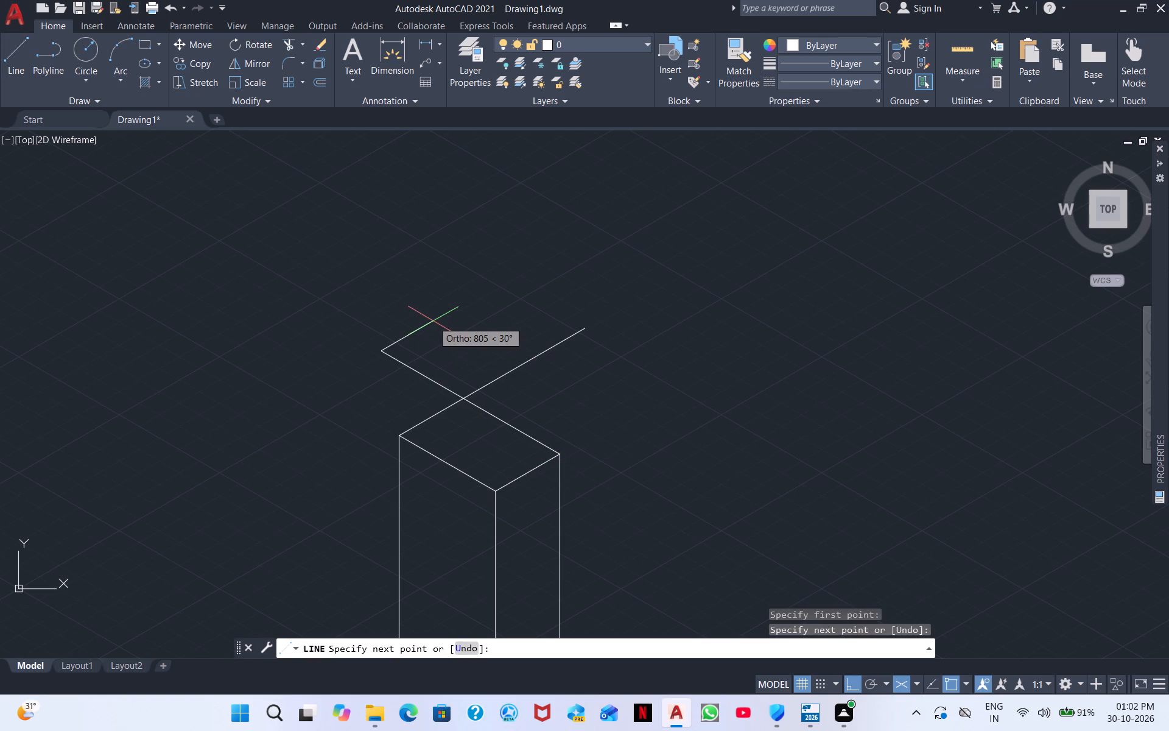
pyautogui.press('Escape')
# Trim both overhangs beyond the top's rear corner to close the isometric top.
pyautogui.click(287, 45)
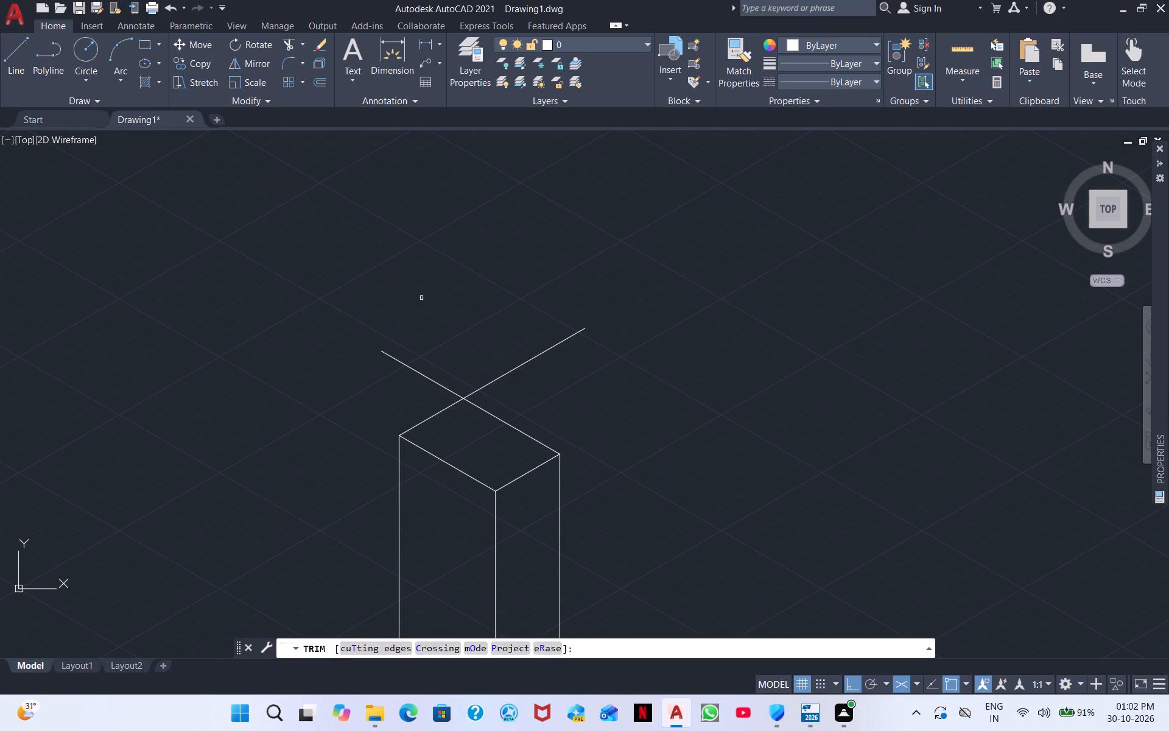
pyautogui.moveTo(462, 372); pyautogui.dragTo(389, 423)
pyautogui.moveTo(458, 369); pyautogui.dragTo(623, 433)
pyautogui.moveTo(619, 405); pyautogui.dragTo(622, 384, button='middle')
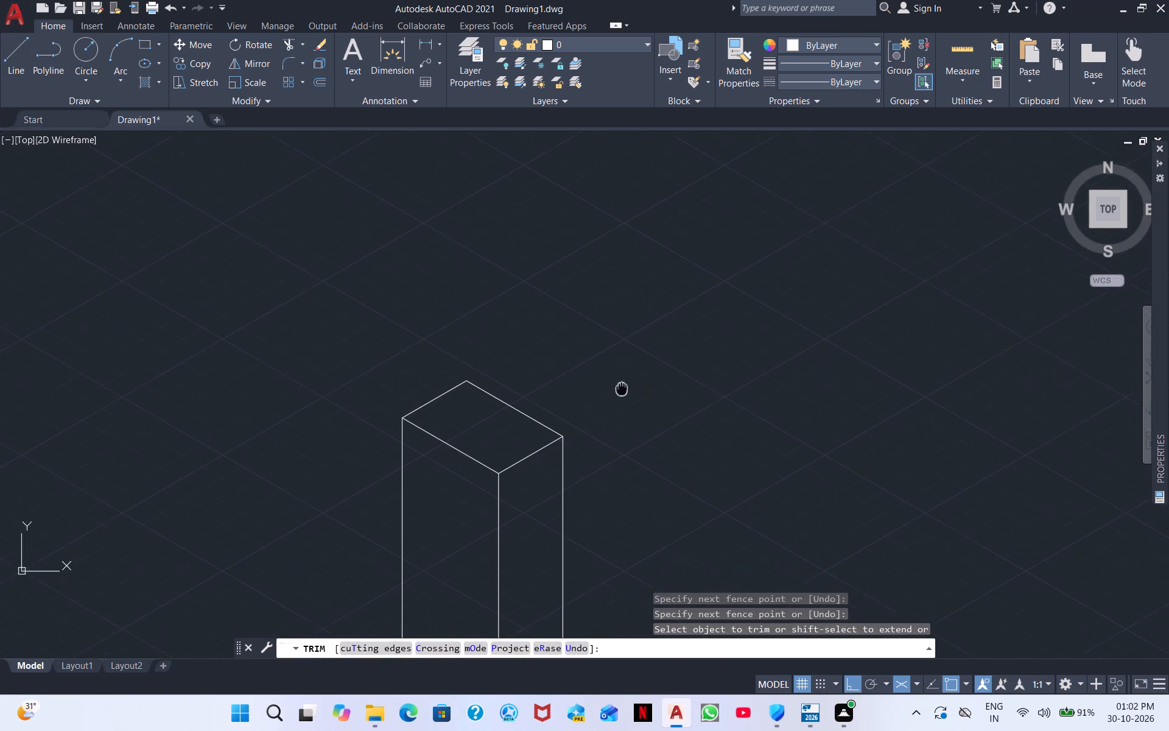
pyautogui.moveTo(622, 384); pyautogui.dragTo(622, 269, button='middle')
pyautogui.moveTo(711, 376); pyautogui.dragTo(740, 274, button='middle')
pyautogui.moveTo(739, 404); pyautogui.dragTo(743, 219, button='middle')
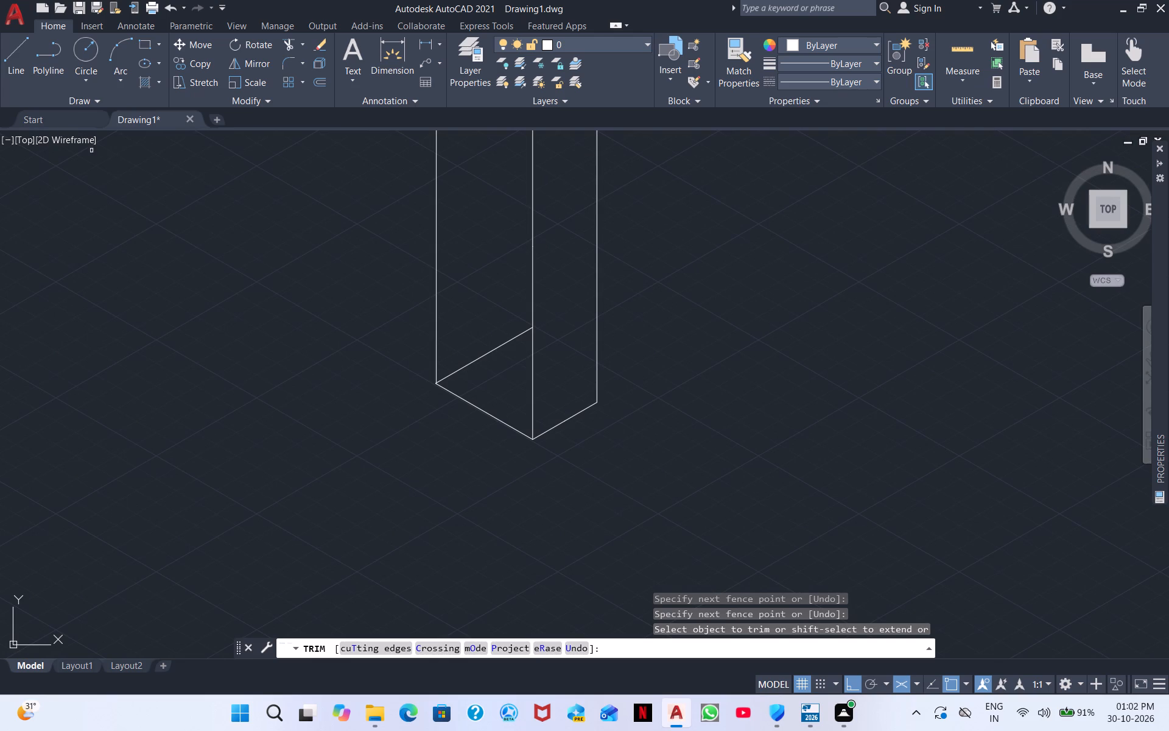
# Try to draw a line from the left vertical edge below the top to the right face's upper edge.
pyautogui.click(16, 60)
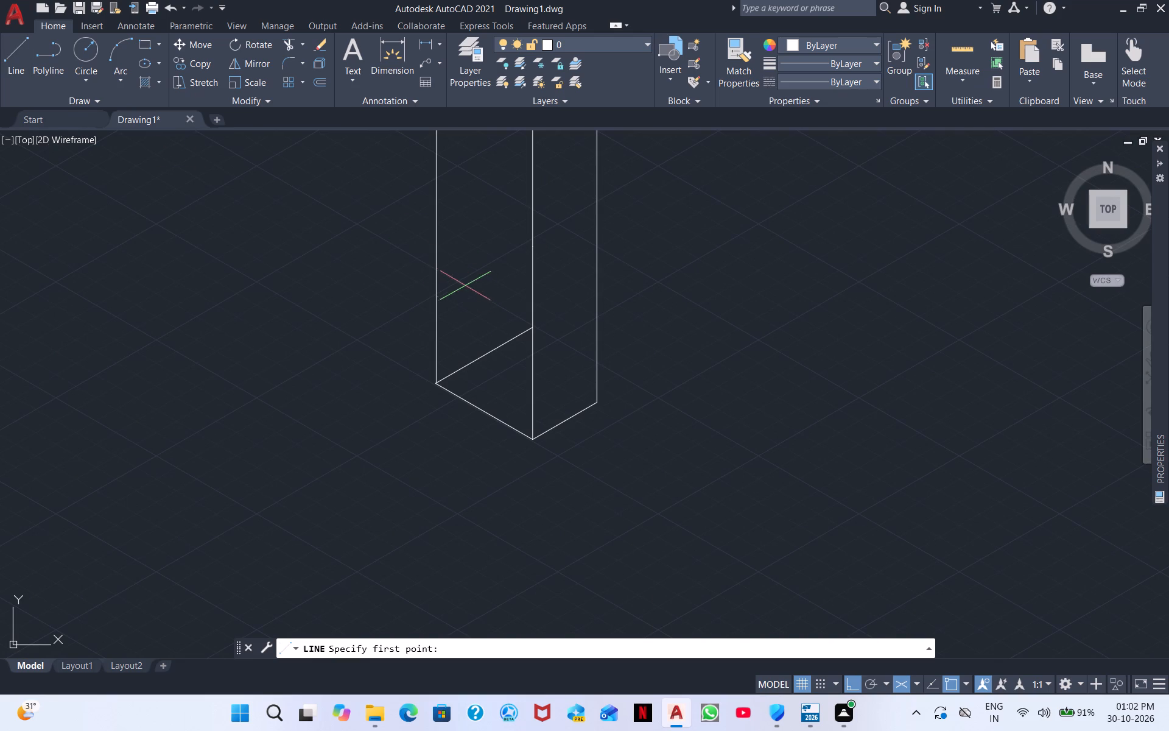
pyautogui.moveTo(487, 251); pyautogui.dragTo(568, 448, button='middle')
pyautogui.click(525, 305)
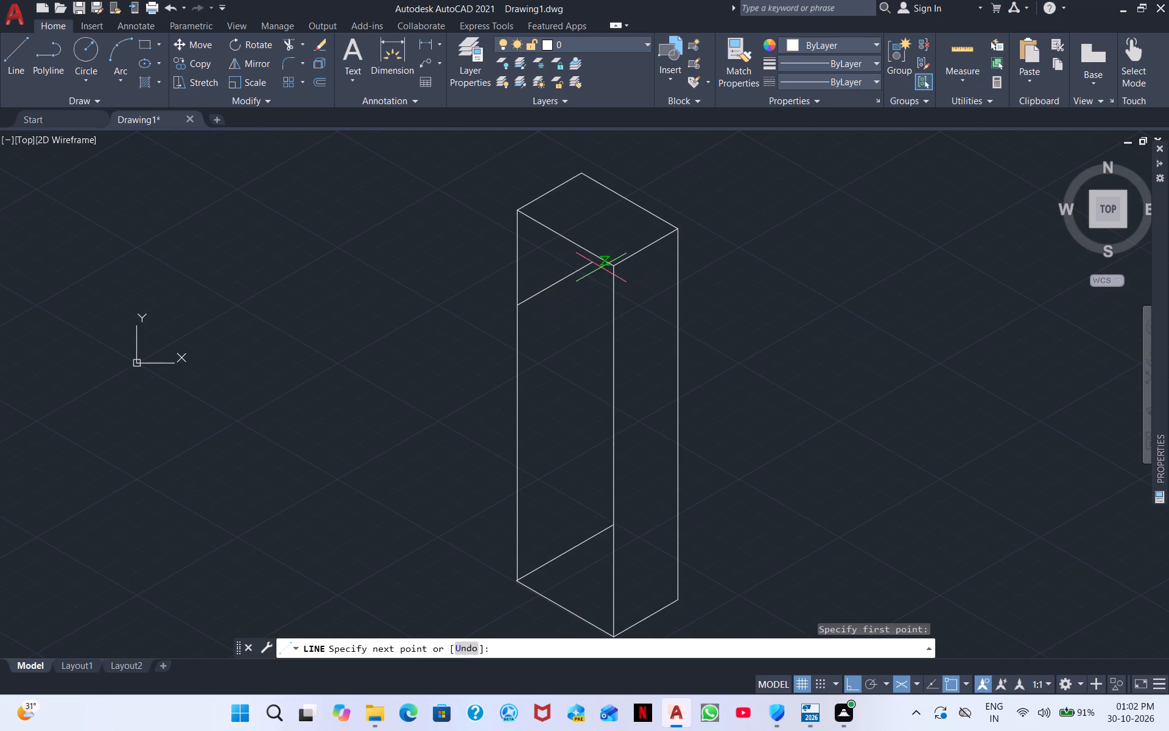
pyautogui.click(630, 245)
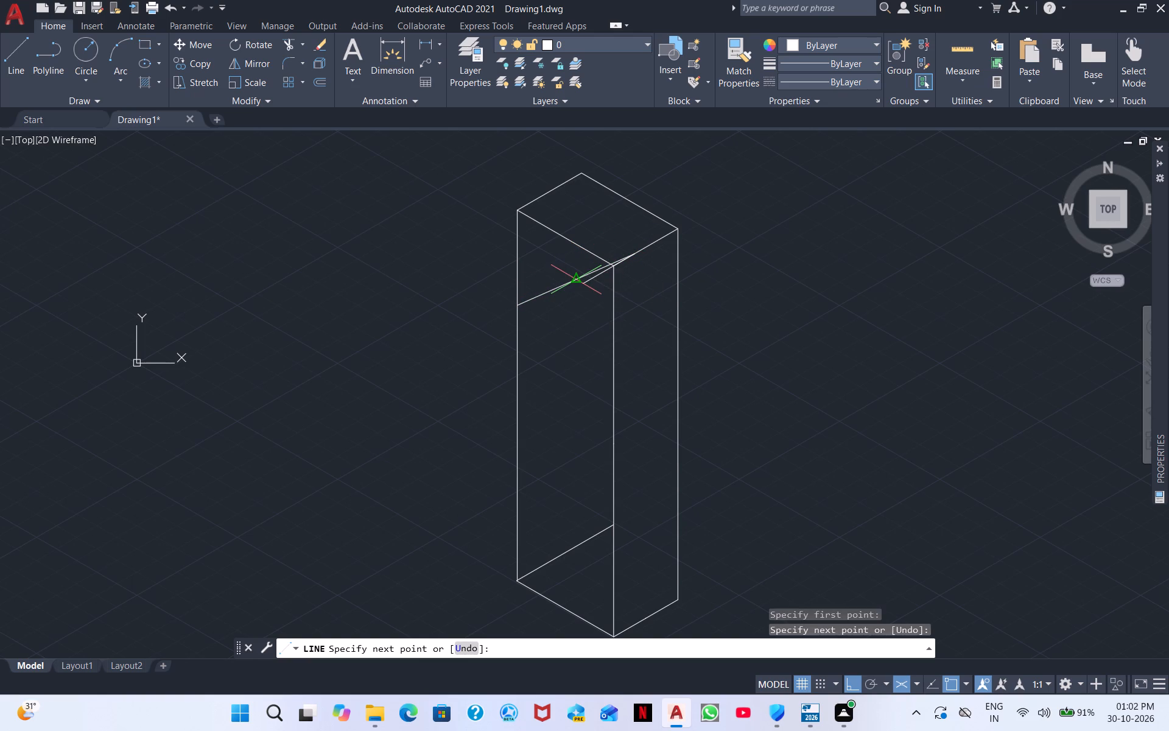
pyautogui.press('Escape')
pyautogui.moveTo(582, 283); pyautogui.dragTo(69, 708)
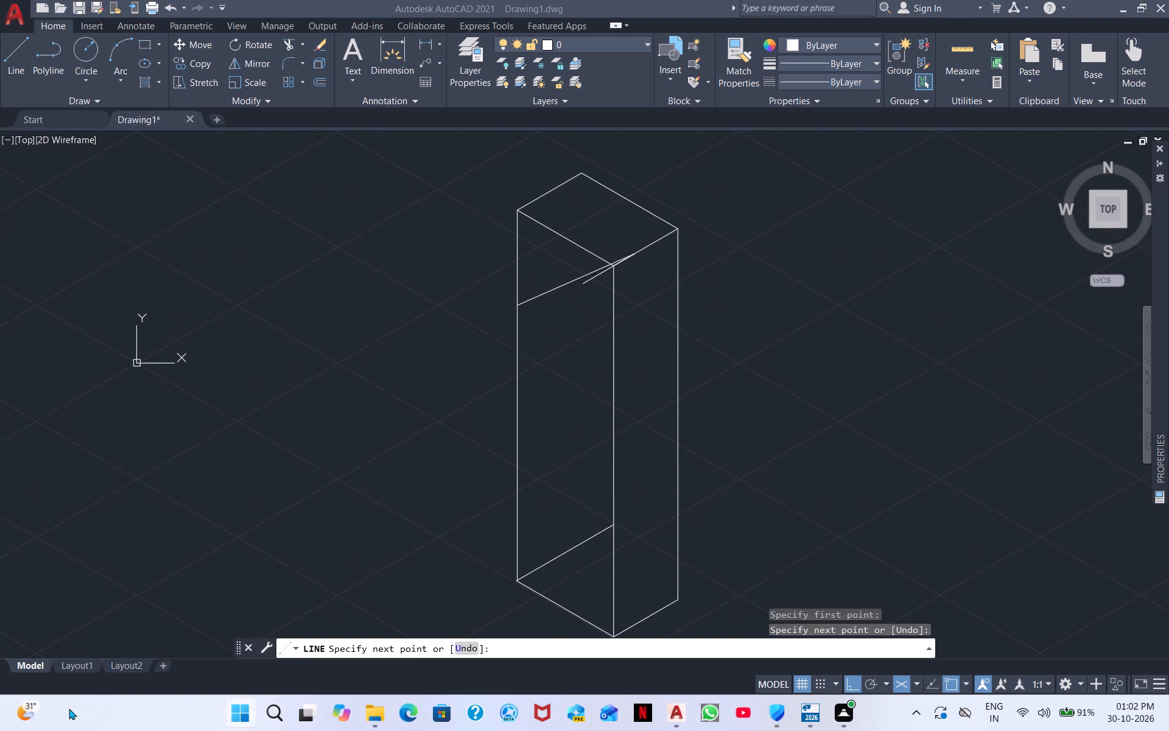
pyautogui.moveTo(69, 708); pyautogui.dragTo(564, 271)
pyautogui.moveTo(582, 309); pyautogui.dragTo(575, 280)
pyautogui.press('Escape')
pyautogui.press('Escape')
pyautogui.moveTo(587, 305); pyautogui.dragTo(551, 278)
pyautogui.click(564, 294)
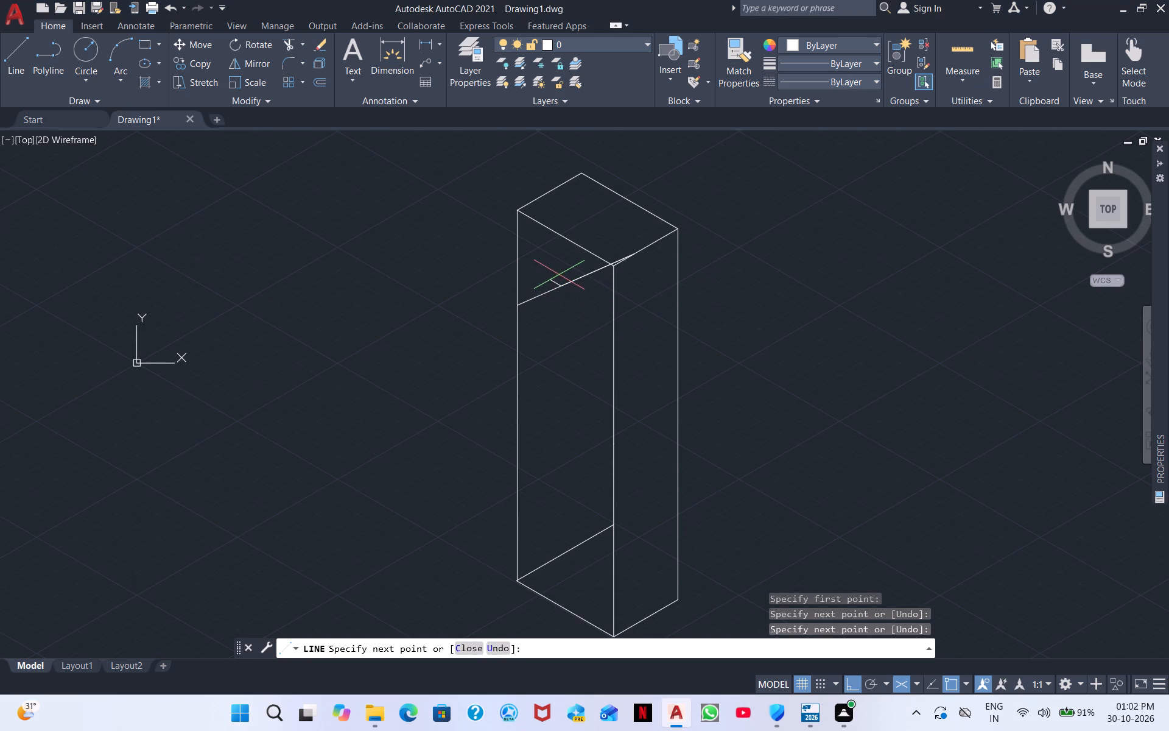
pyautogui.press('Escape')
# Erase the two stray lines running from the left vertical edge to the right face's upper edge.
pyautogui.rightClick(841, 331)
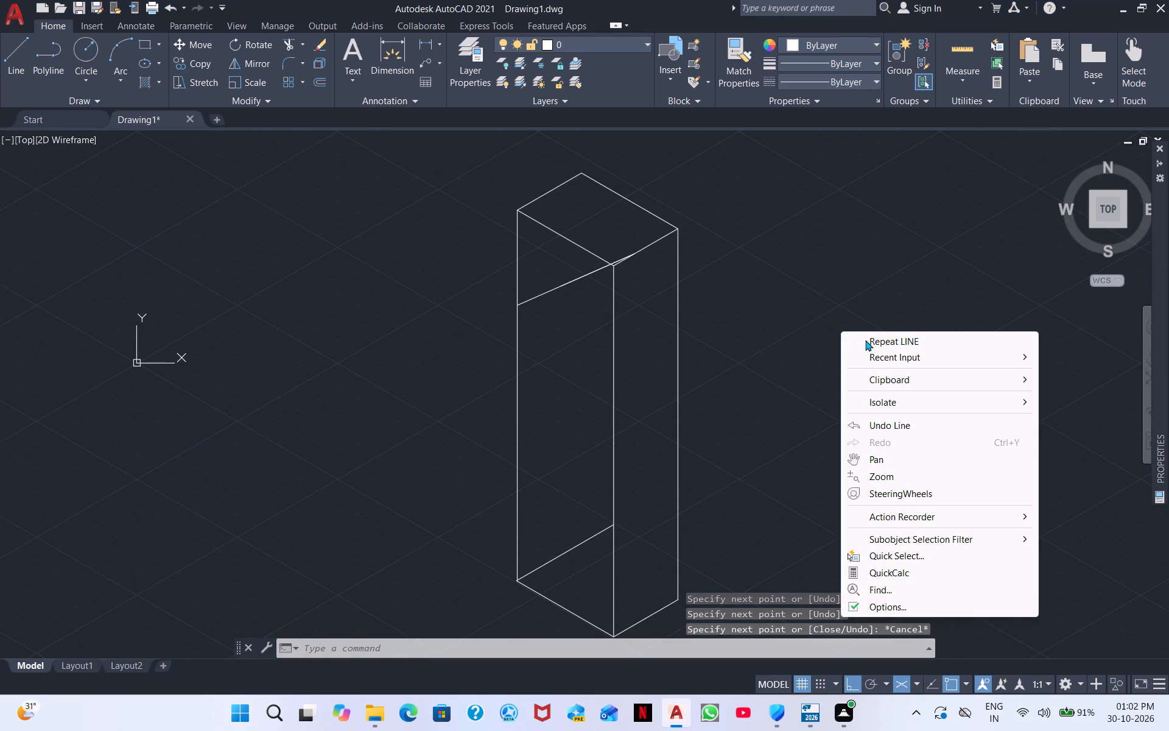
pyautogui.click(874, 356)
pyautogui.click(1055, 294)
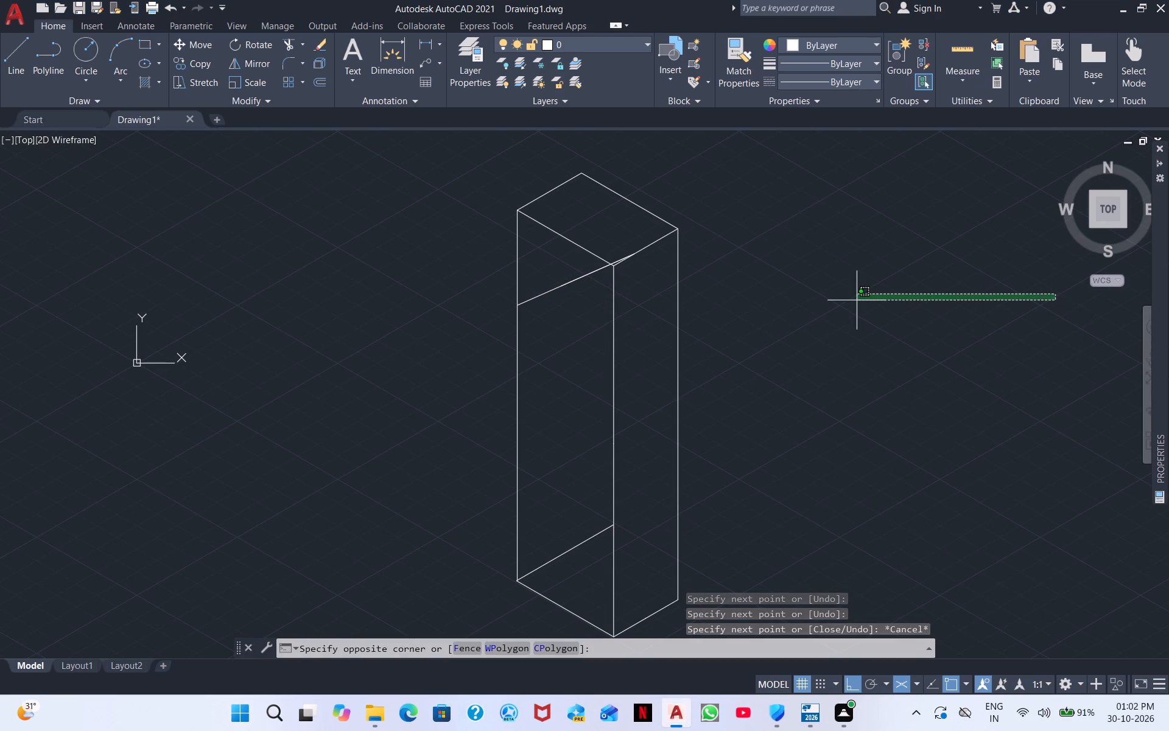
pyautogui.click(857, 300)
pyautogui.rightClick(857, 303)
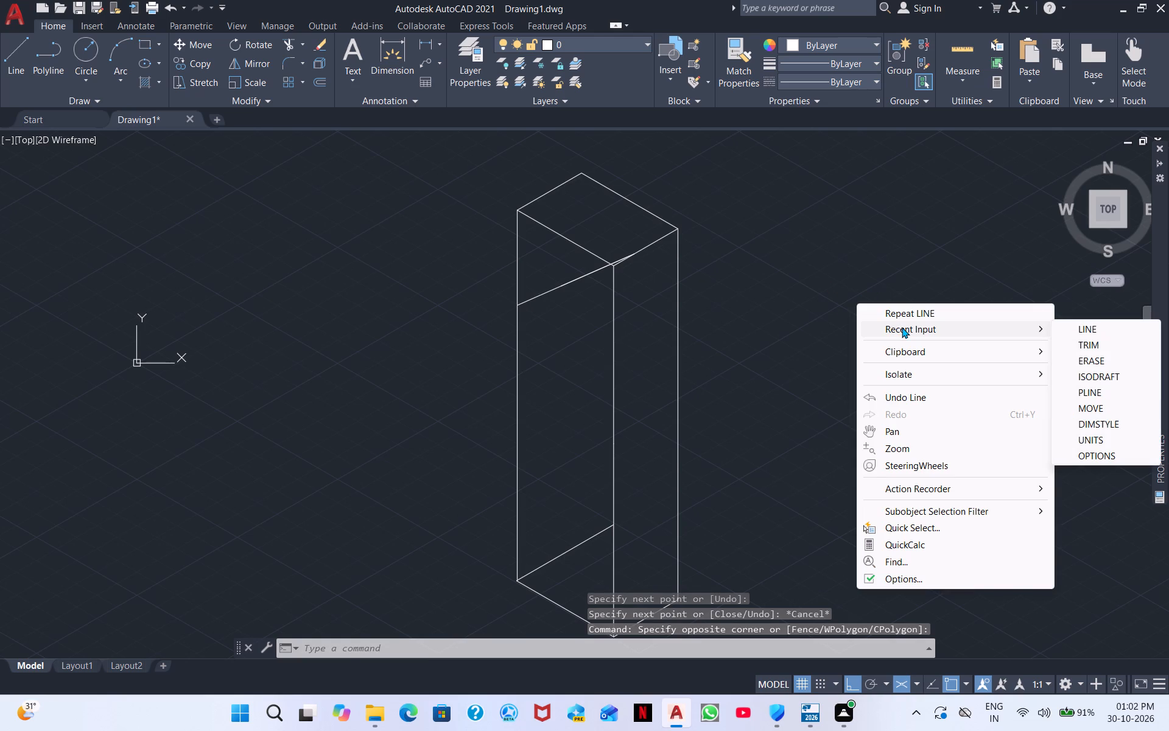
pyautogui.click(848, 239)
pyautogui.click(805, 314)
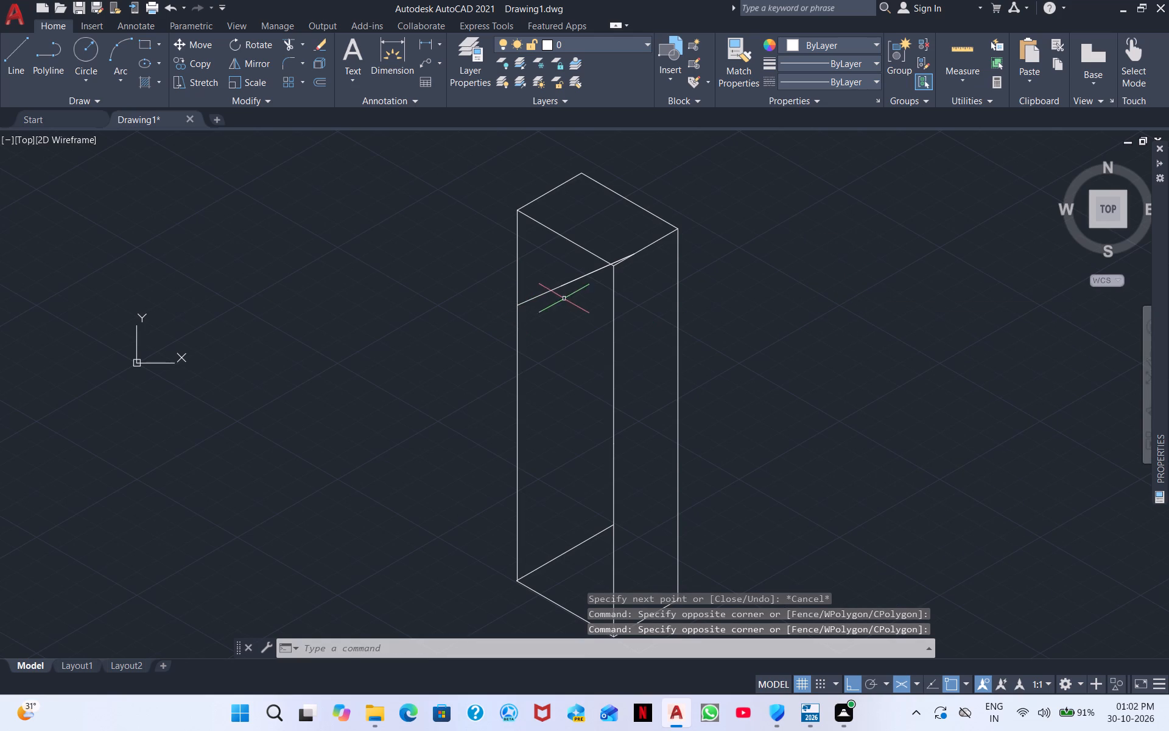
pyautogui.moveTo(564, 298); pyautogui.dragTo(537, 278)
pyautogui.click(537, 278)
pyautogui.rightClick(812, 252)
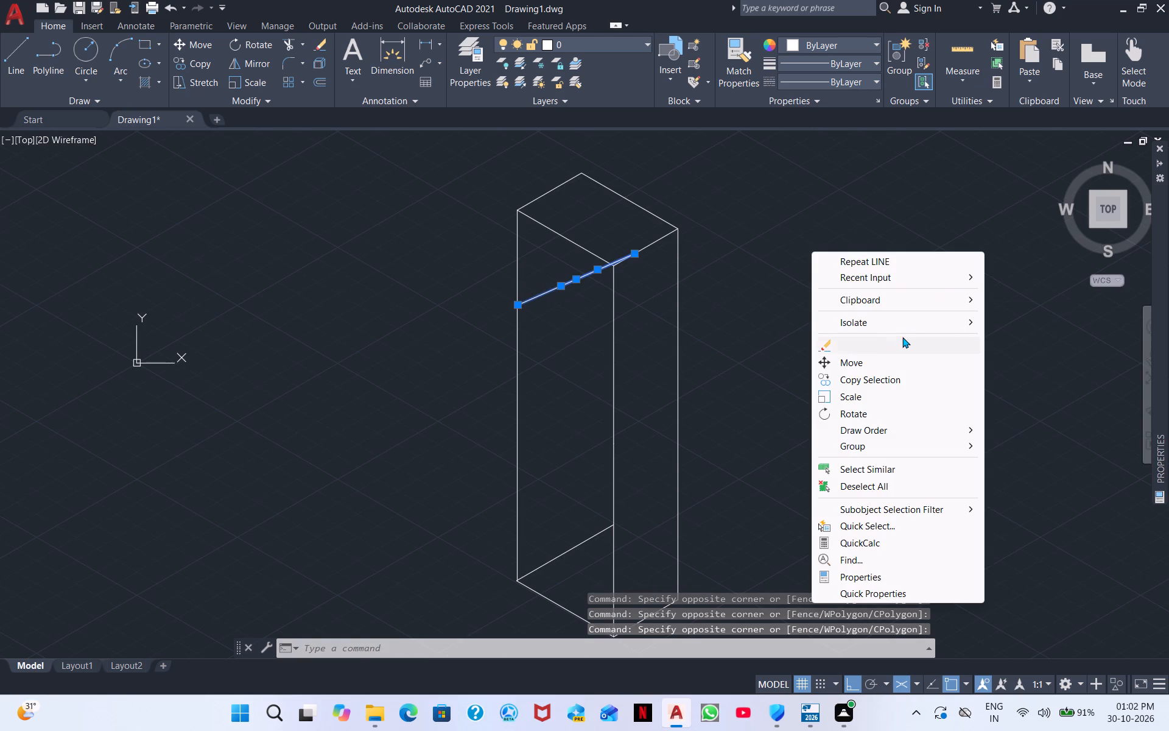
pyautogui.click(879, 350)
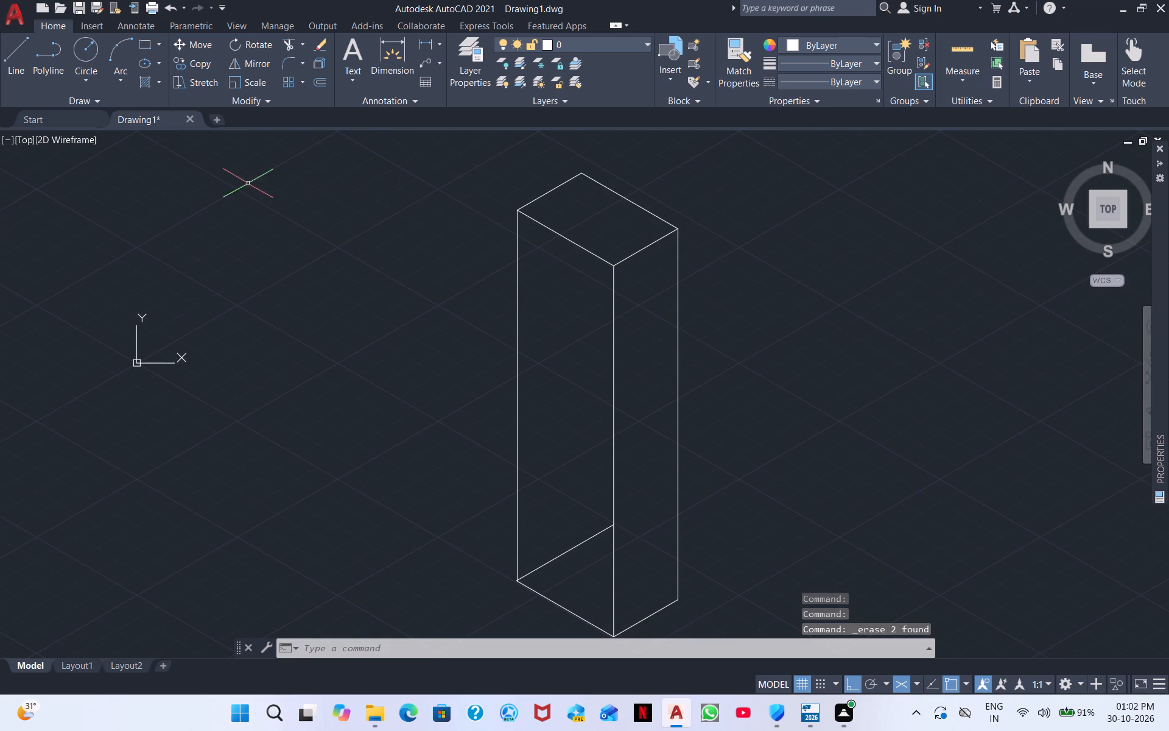
# Draw a 30° line from the left vertical edge, a little below the top, extending past the top's back edge.
pyautogui.click(15, 57)
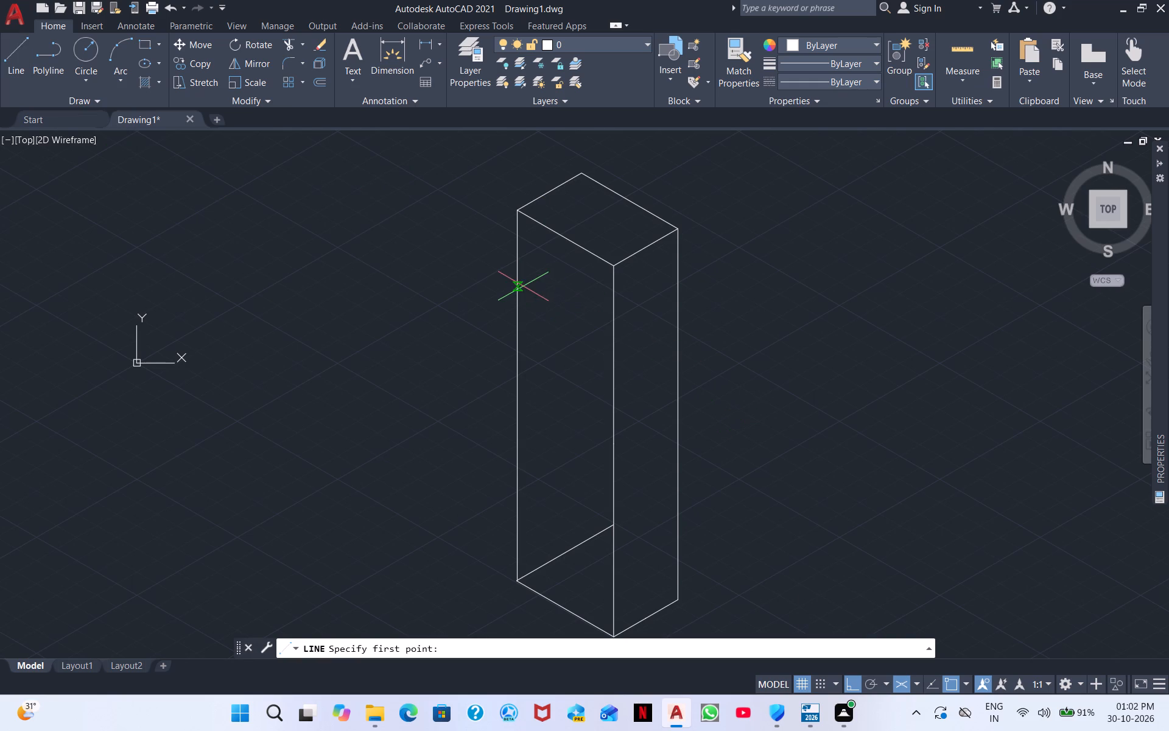
pyautogui.click(523, 285)
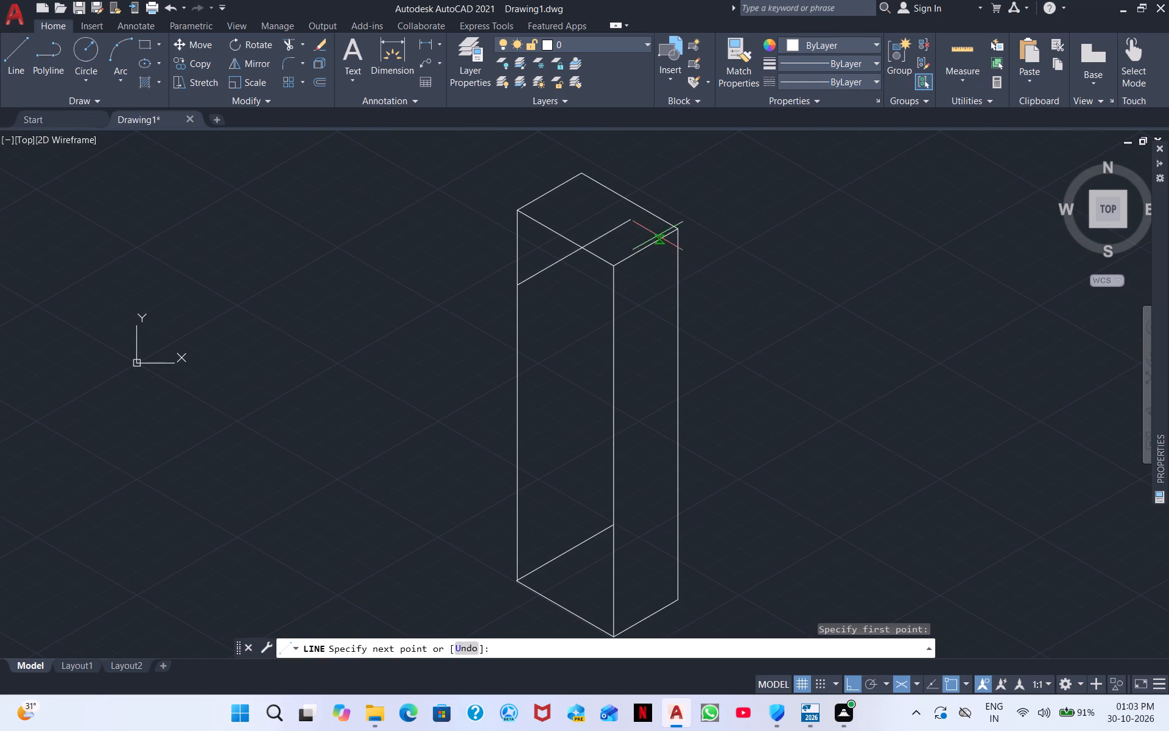
pyautogui.click(691, 184)
pyautogui.press('Escape')
# From the 30° line's start on the left vertical edge, draw a 330° line about 1590 mm long across the near vertical edge.
pyautogui.rightClick(819, 219)
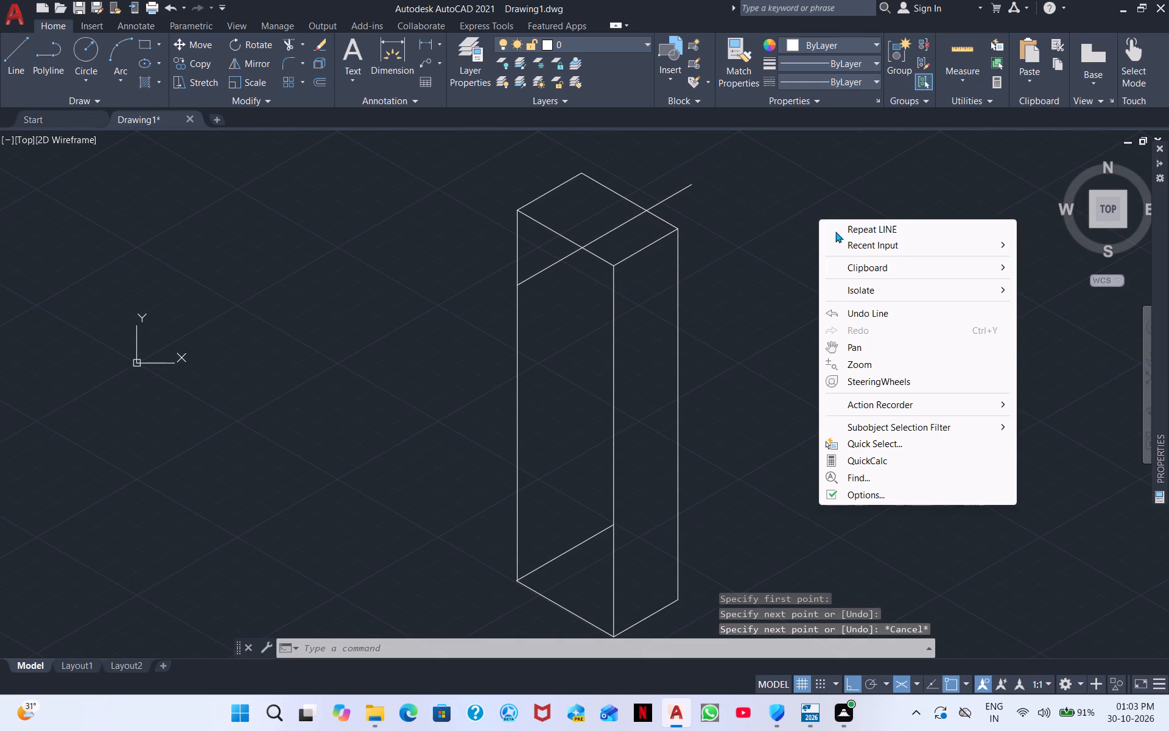
pyautogui.click(919, 225)
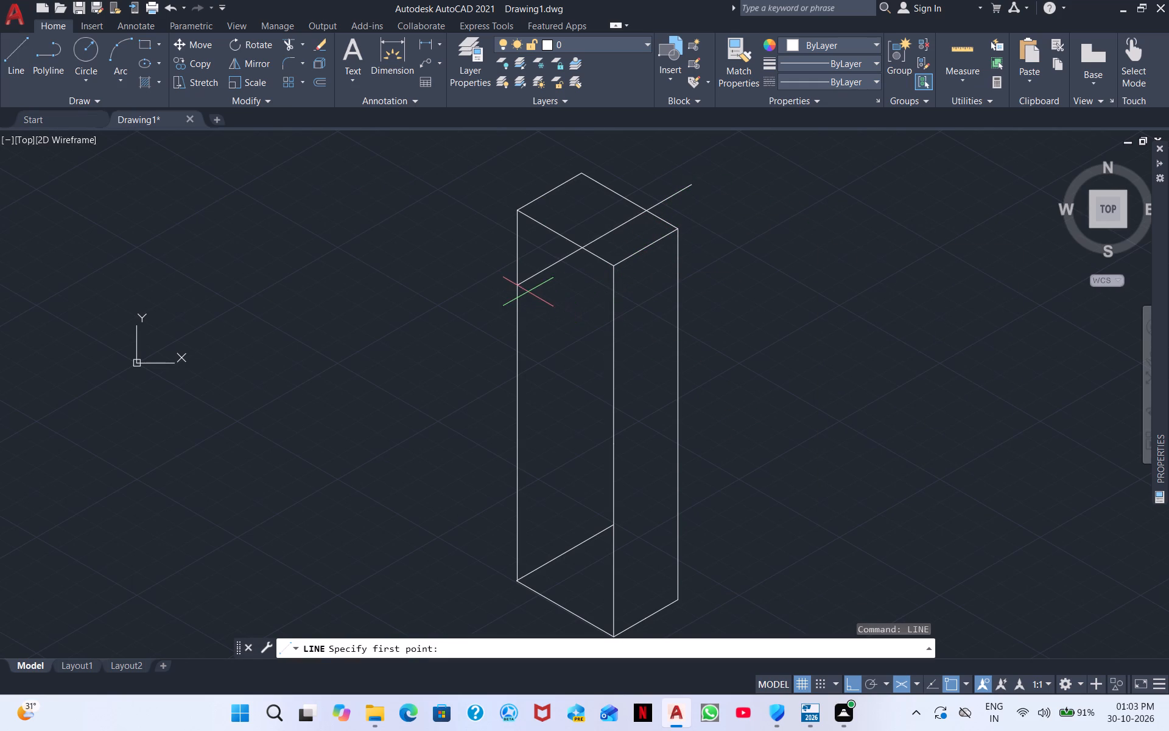
pyautogui.scroll(3, 524, 288)
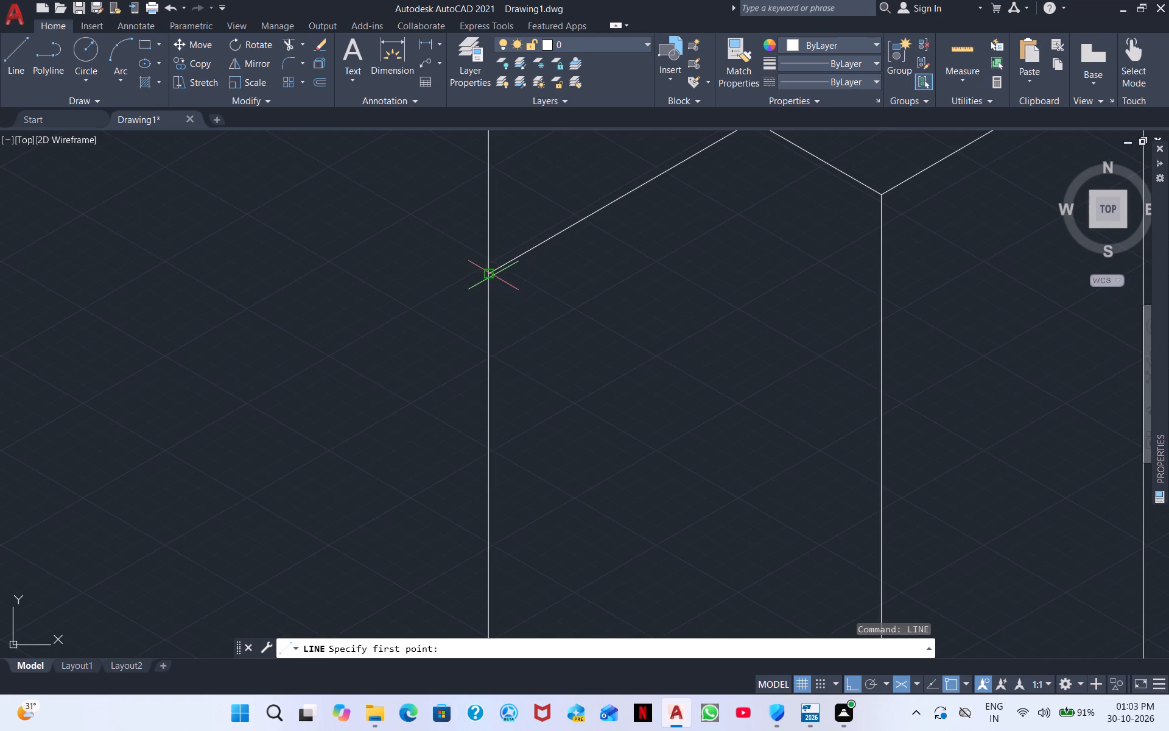
pyautogui.click(488, 275)
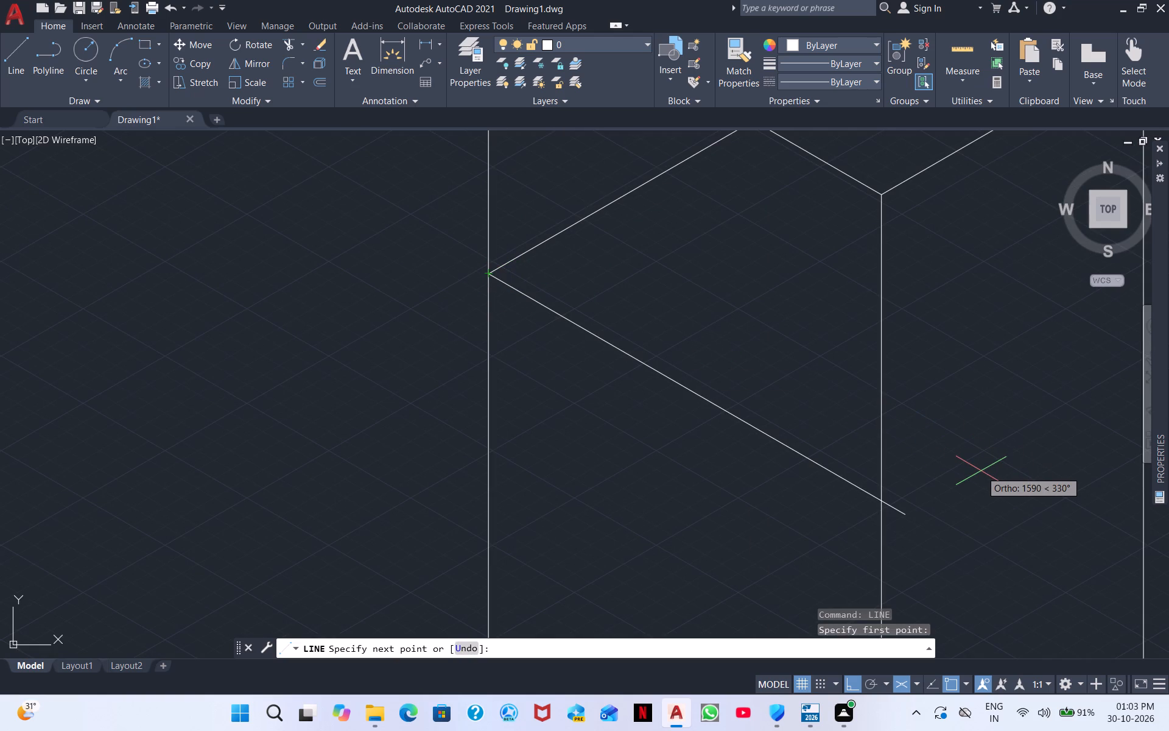
pyautogui.click(981, 471)
pyautogui.press('Escape')
# Draw a parallel 330° line just below the previous one, from the left vertical edge to the near vertical edge.
pyautogui.moveTo(997, 523); pyautogui.dragTo(1008, 365, button='middle')
pyautogui.scroll(-2, 1000, 353)
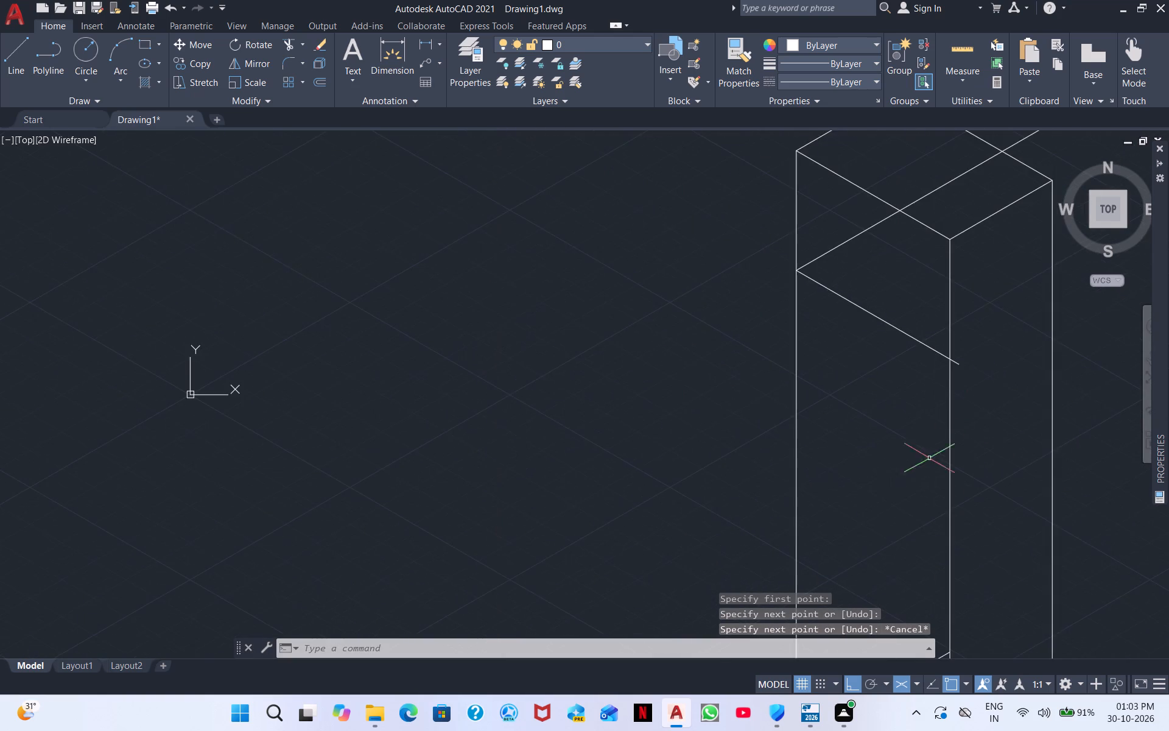
pyautogui.moveTo(905, 475); pyautogui.dragTo(770, 358, button='middle')
pyautogui.moveTo(664, 453); pyautogui.dragTo(647, 561, button='middle')
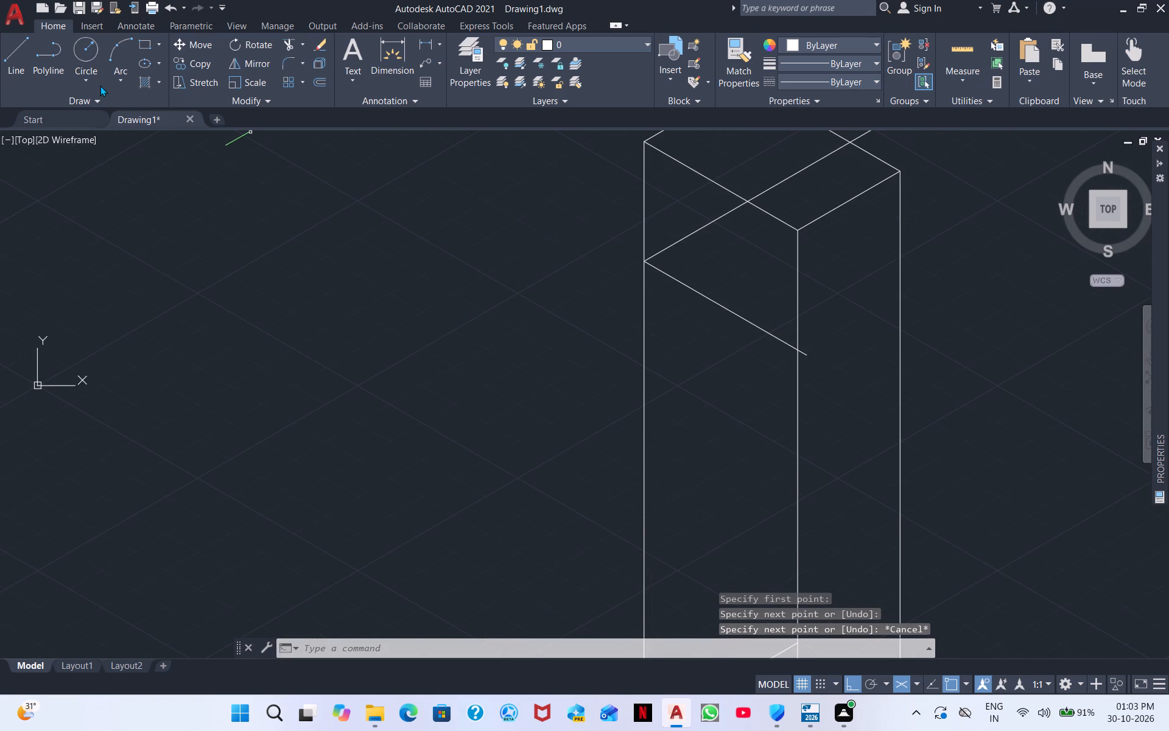
pyautogui.click(9, 62)
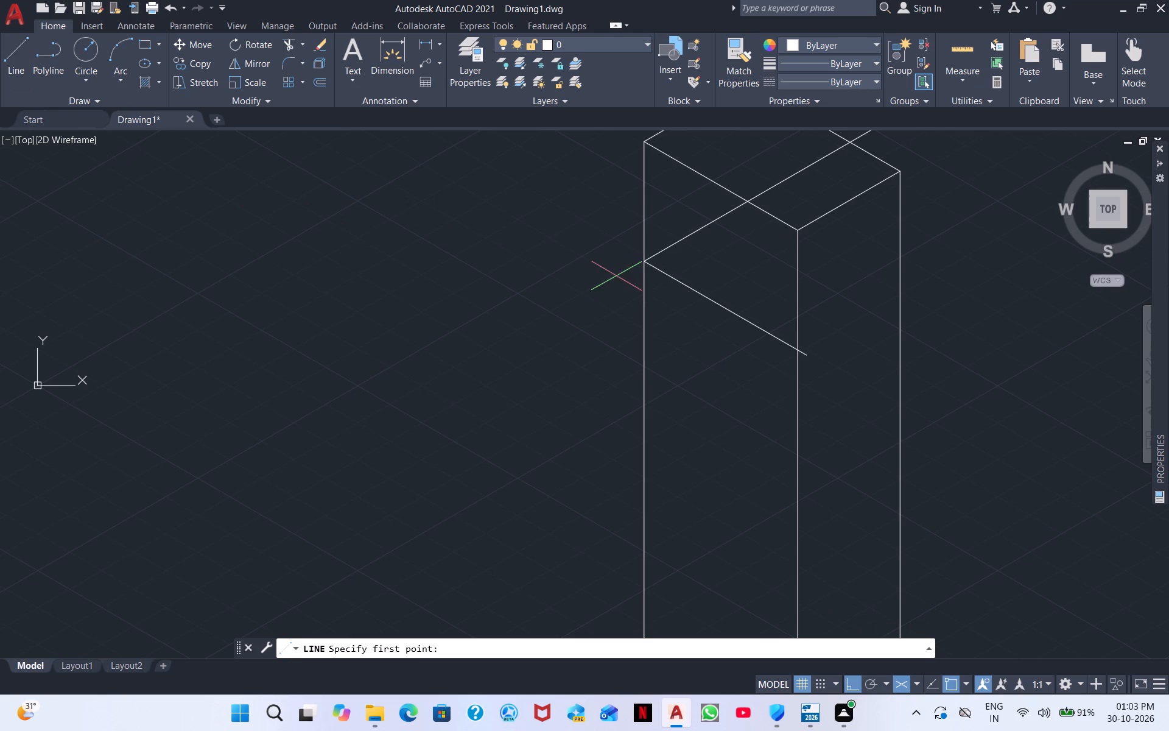
pyautogui.scroll(2, 637, 280)
pyautogui.moveTo(667, 307); pyautogui.dragTo(658, 258, button='middle')
pyautogui.click(641, 201)
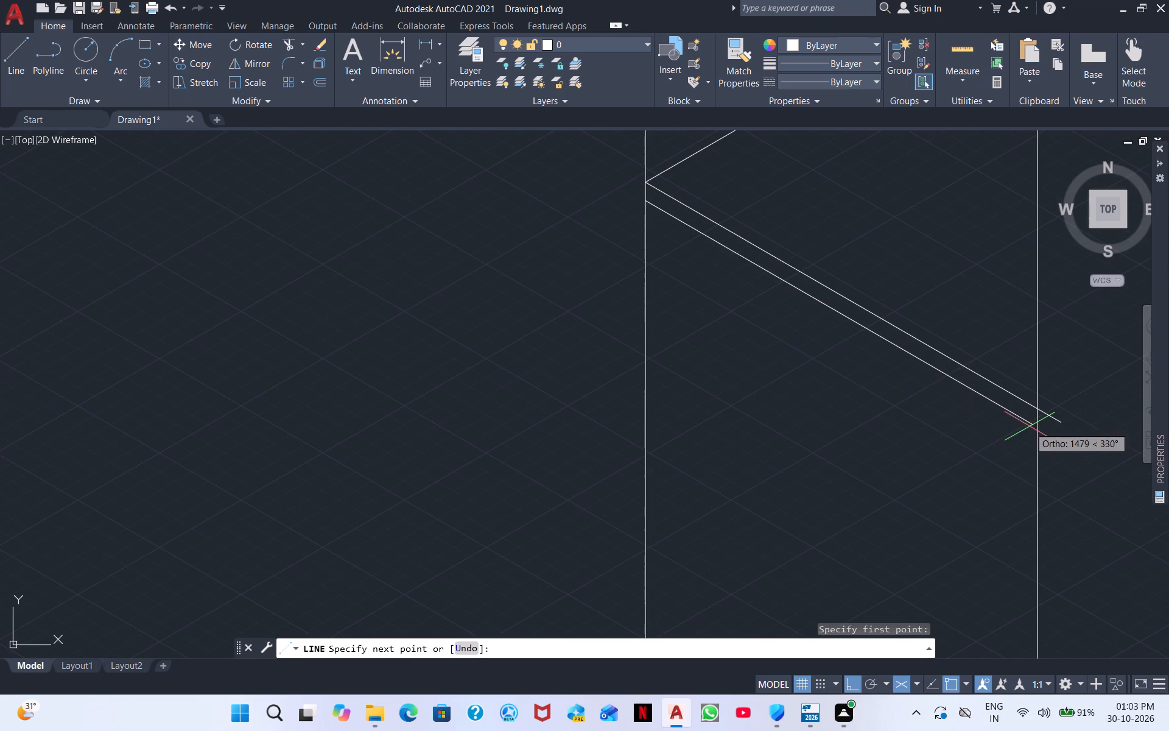
pyautogui.click(1033, 428)
pyautogui.press('Escape')
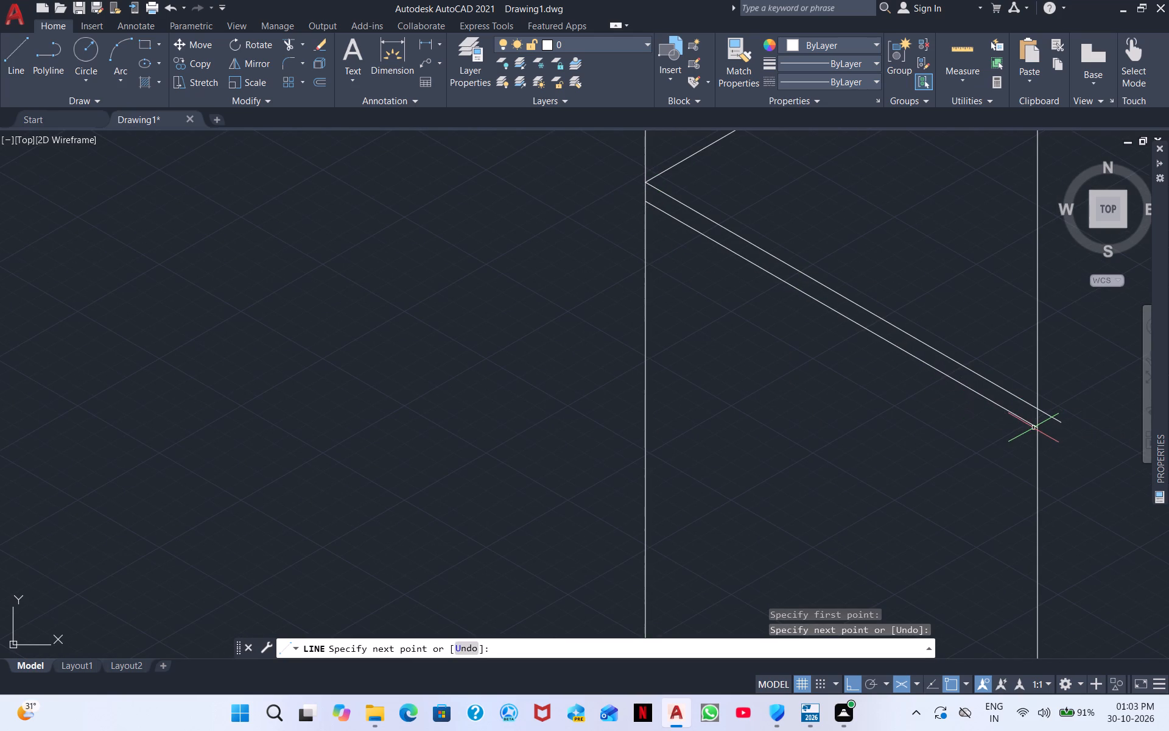
# Lower on the left face, draw two closely spaced 330° lines from the left vertical edge, the upper about 1515 mm, both crossing the near vertical edge.
pyautogui.click(15, 63)
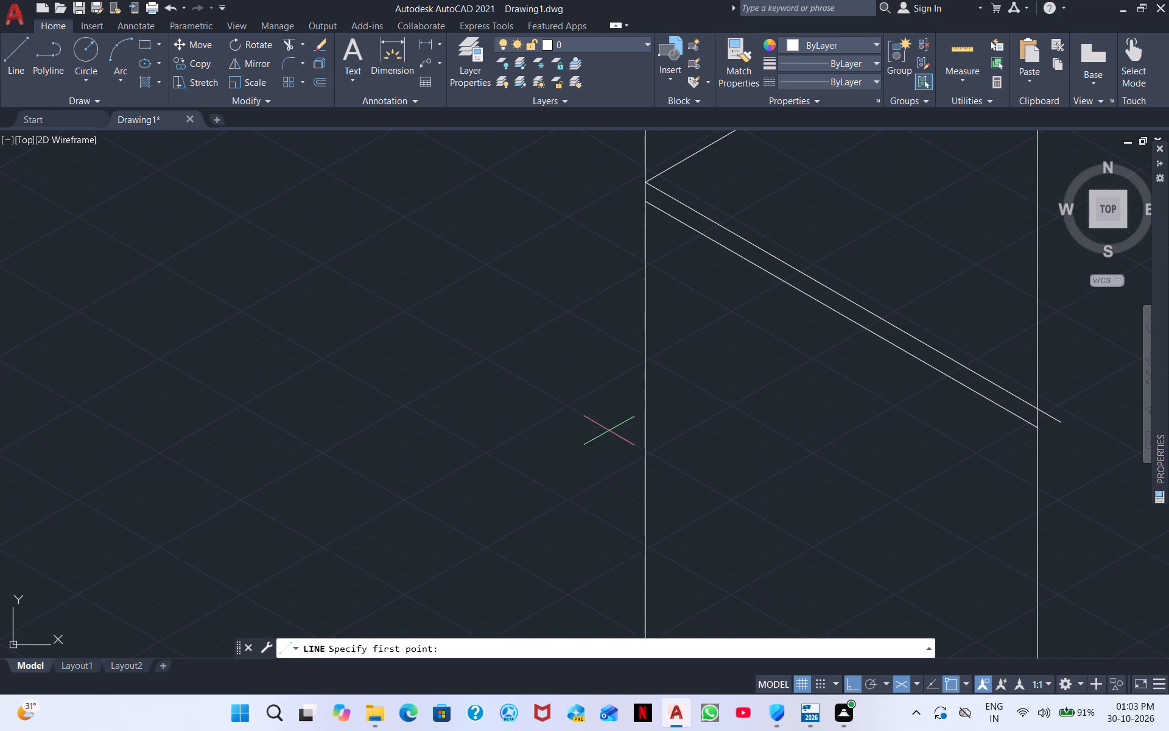
pyautogui.moveTo(687, 436); pyautogui.dragTo(537, 260, button='middle')
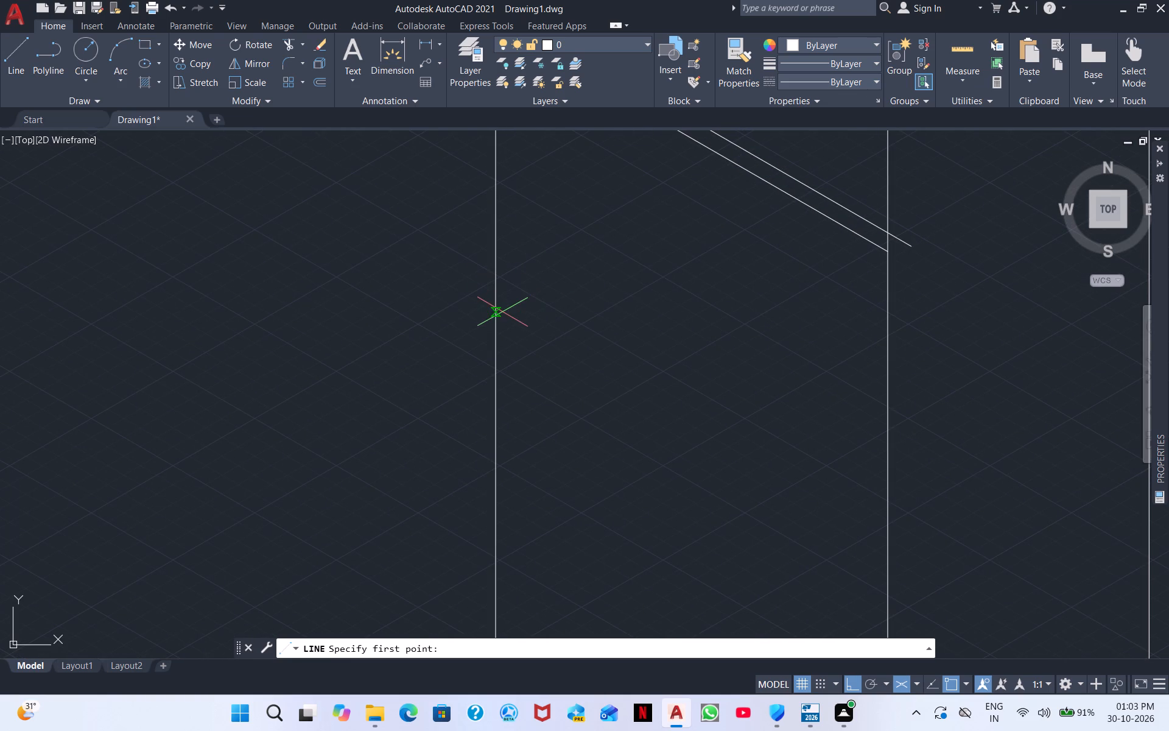
pyautogui.click(502, 312)
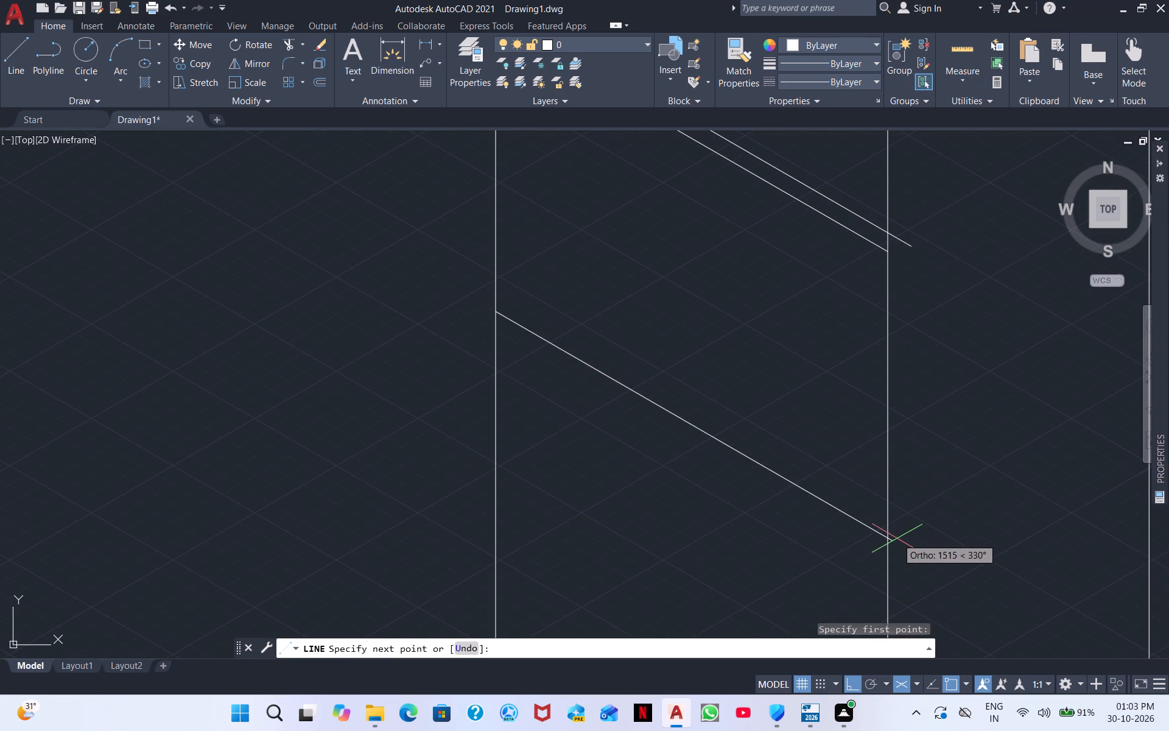
pyautogui.click(897, 539)
pyautogui.press('Escape')
pyautogui.rightClick(721, 507)
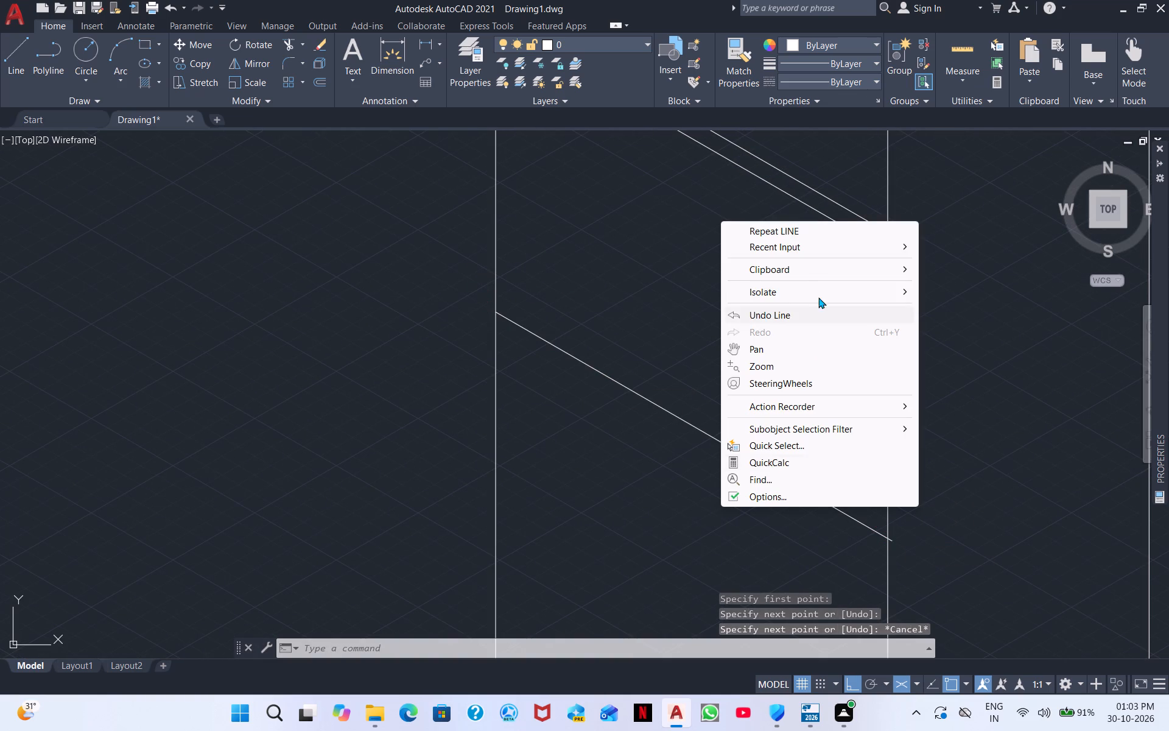
pyautogui.click(795, 231)
pyautogui.click(499, 327)
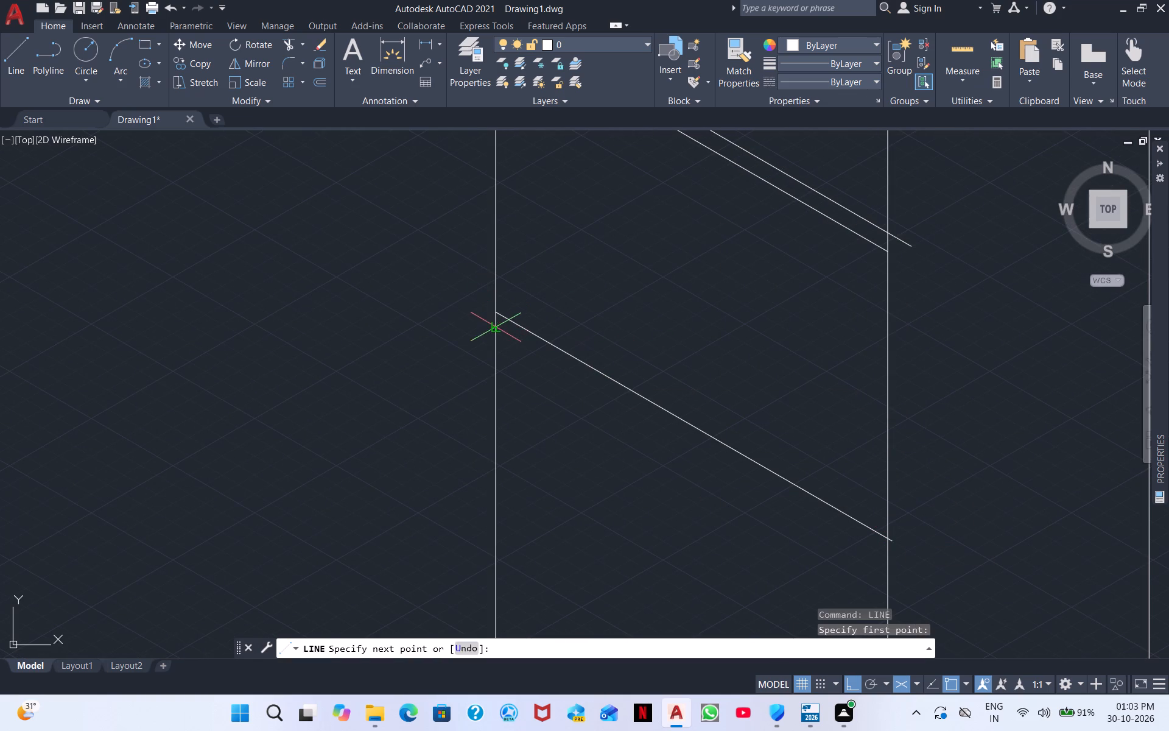
pyautogui.click(919, 613)
pyautogui.press('Escape')
# Start another line on the left face, below the second pair of 330° lines.
pyautogui.moveTo(877, 593); pyautogui.dragTo(860, 482, button='middle')
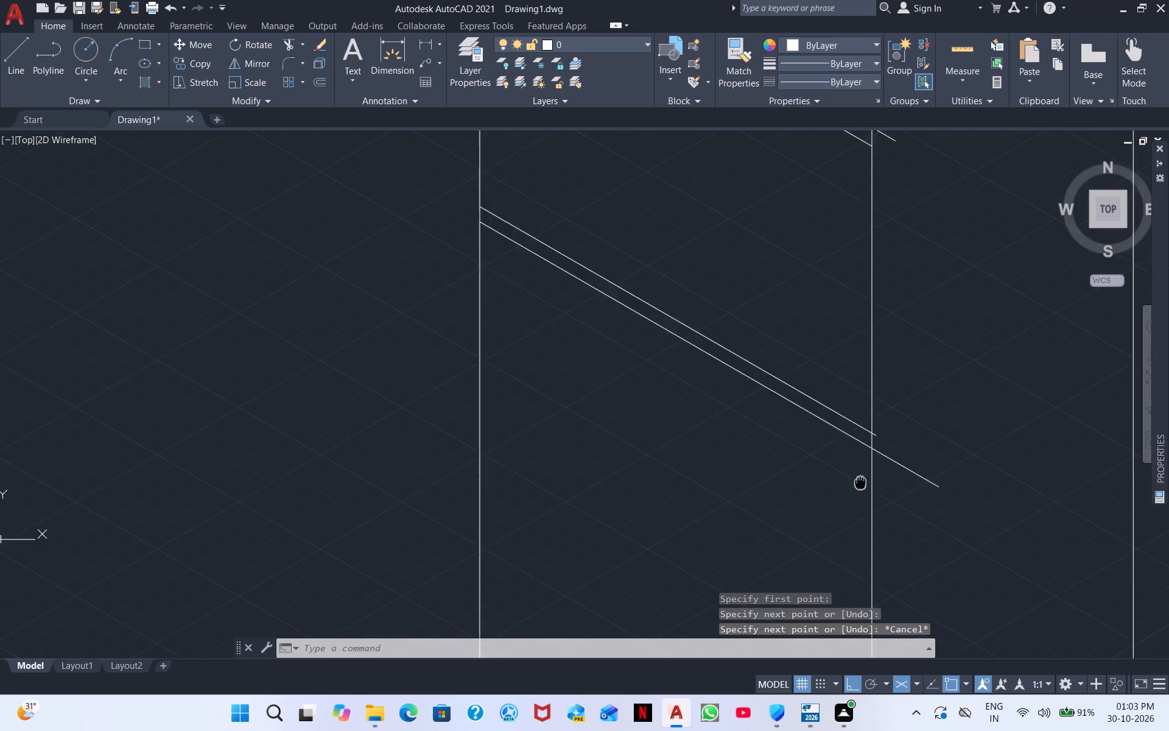
pyautogui.moveTo(860, 482); pyautogui.dragTo(831, 398, button='middle')
pyautogui.scroll(-2, 827, 395)
pyautogui.rightClick(846, 482)
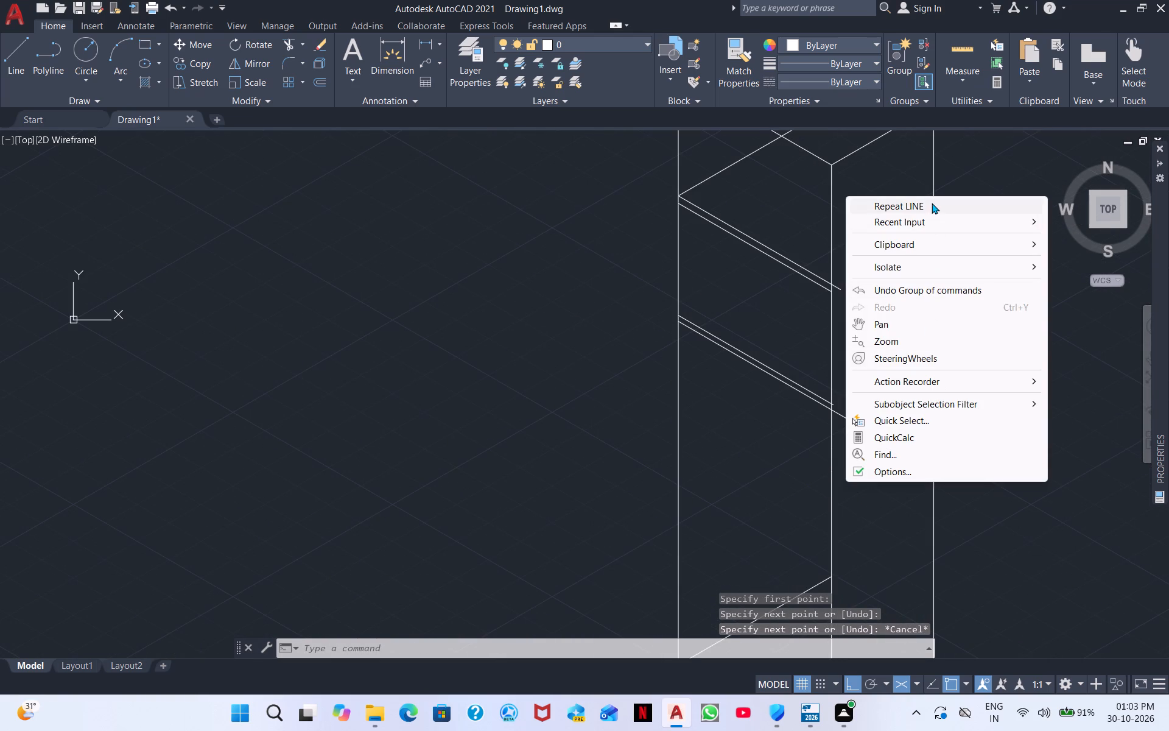
pyautogui.click(932, 203)
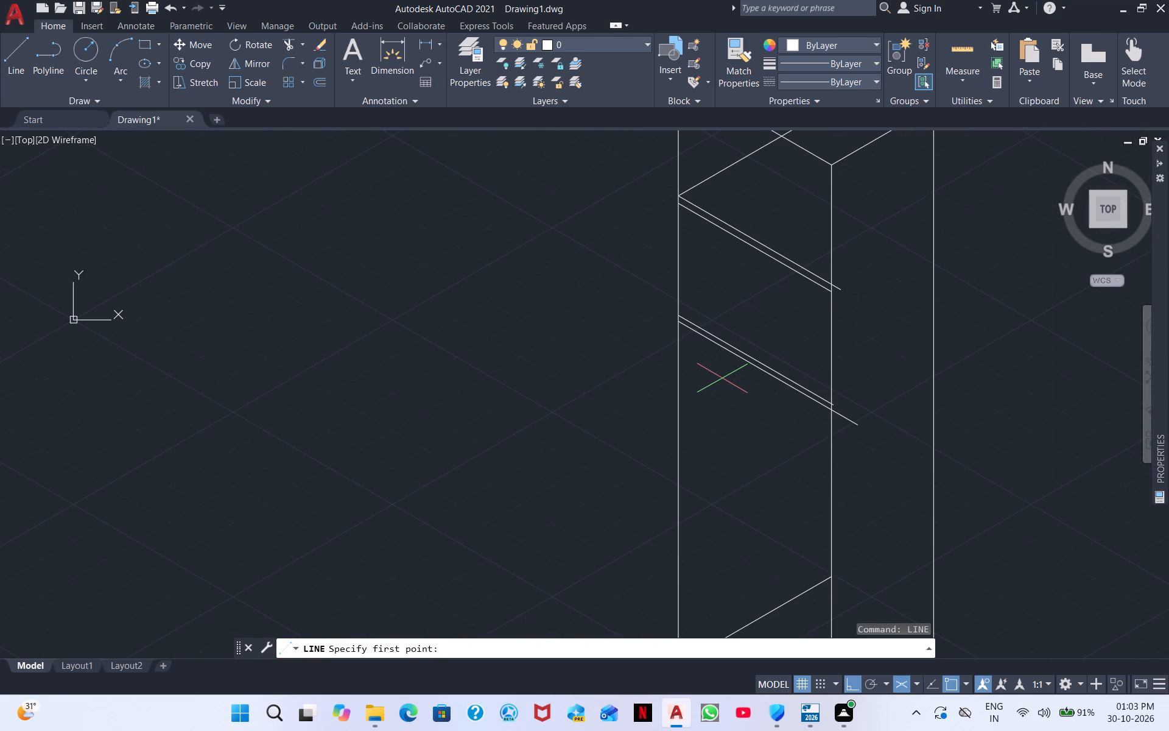
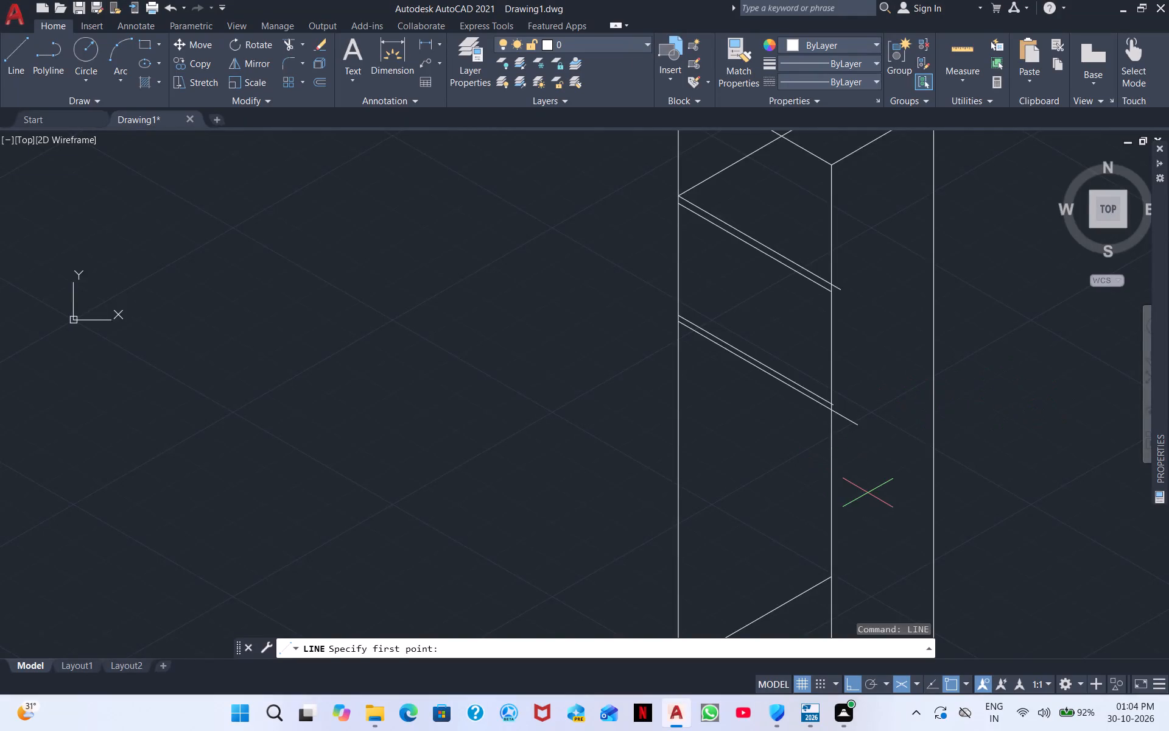
# Draw a third pair of closely spaced 330° lines low on the left face, from the left vertical edge to past the near vertical edge.
pyautogui.moveTo(868, 493); pyautogui.dragTo(818, 336, button='middle')
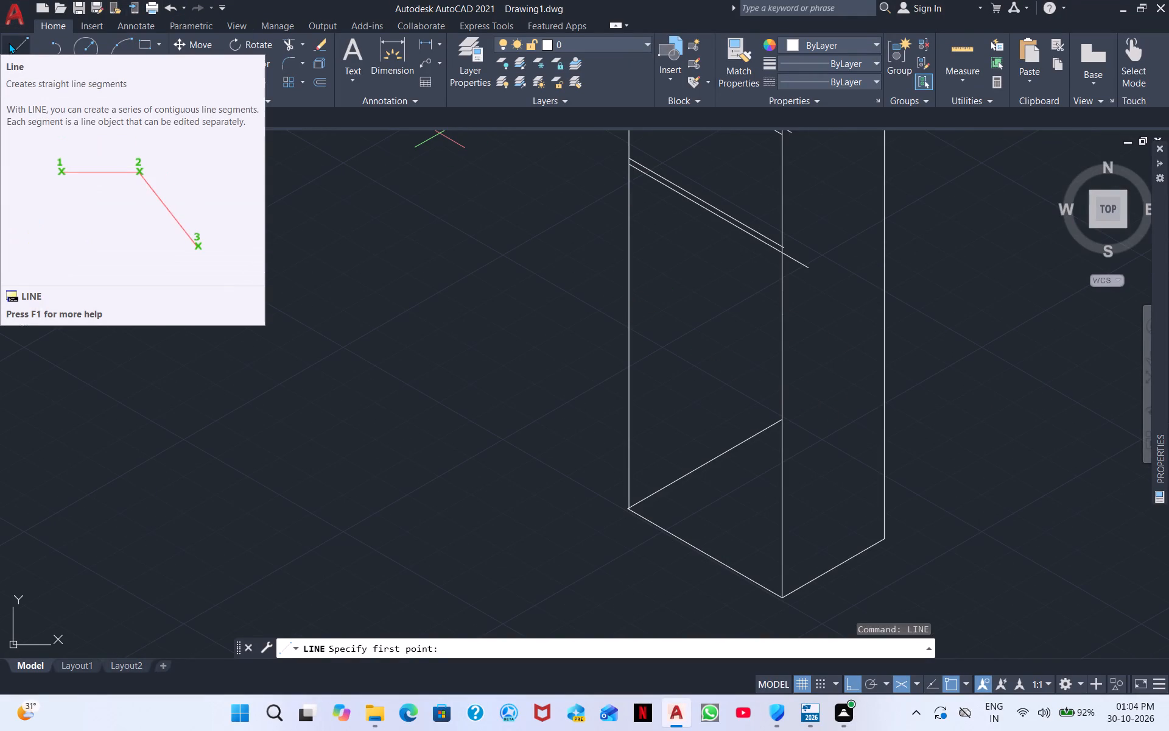
pyautogui.click(23, 40)
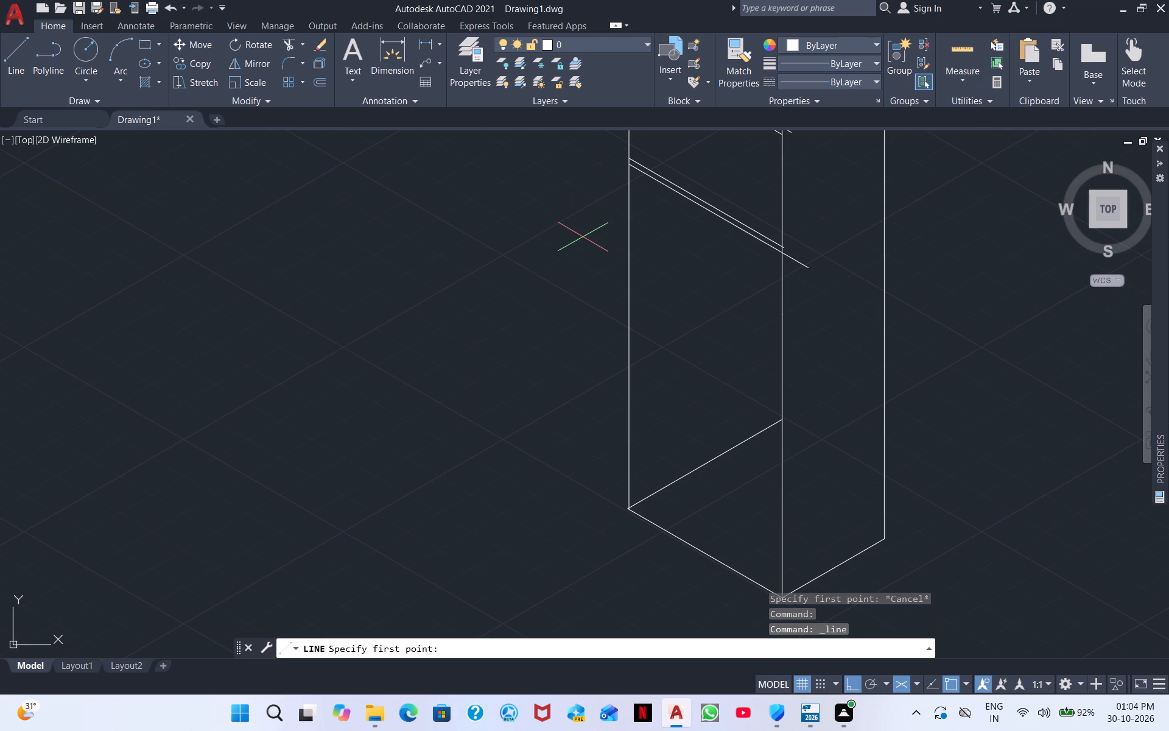
pyautogui.click(634, 320)
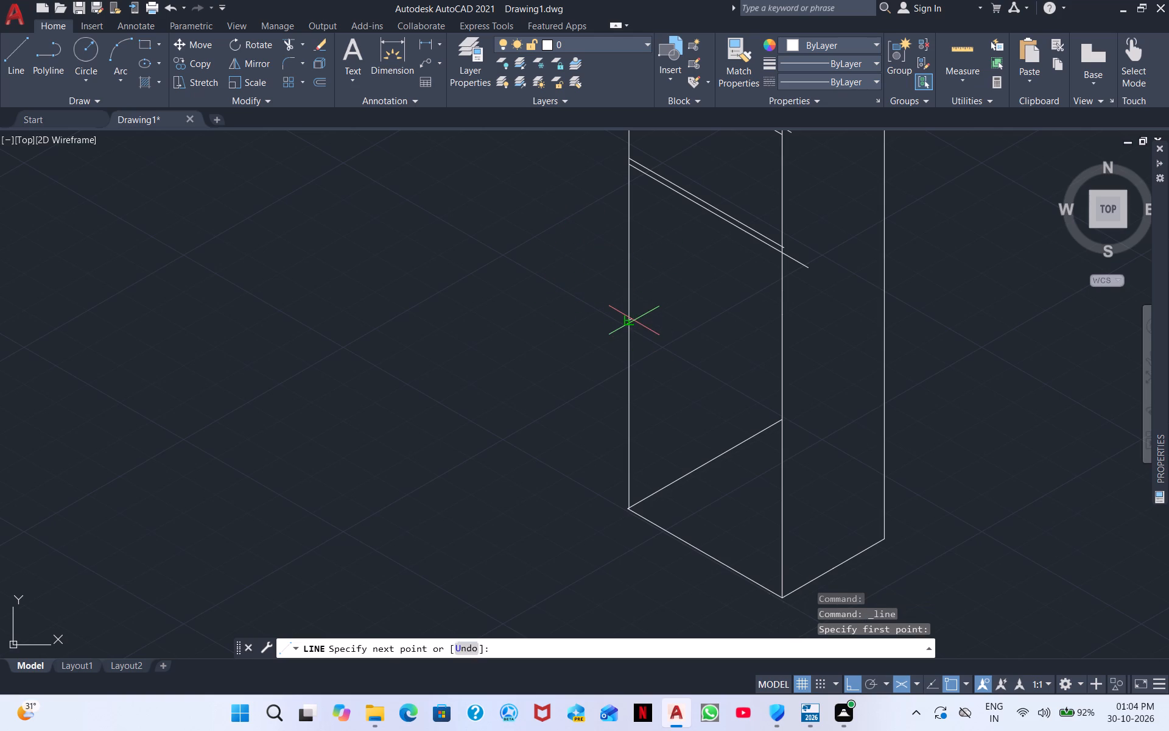
pyautogui.click(829, 418)
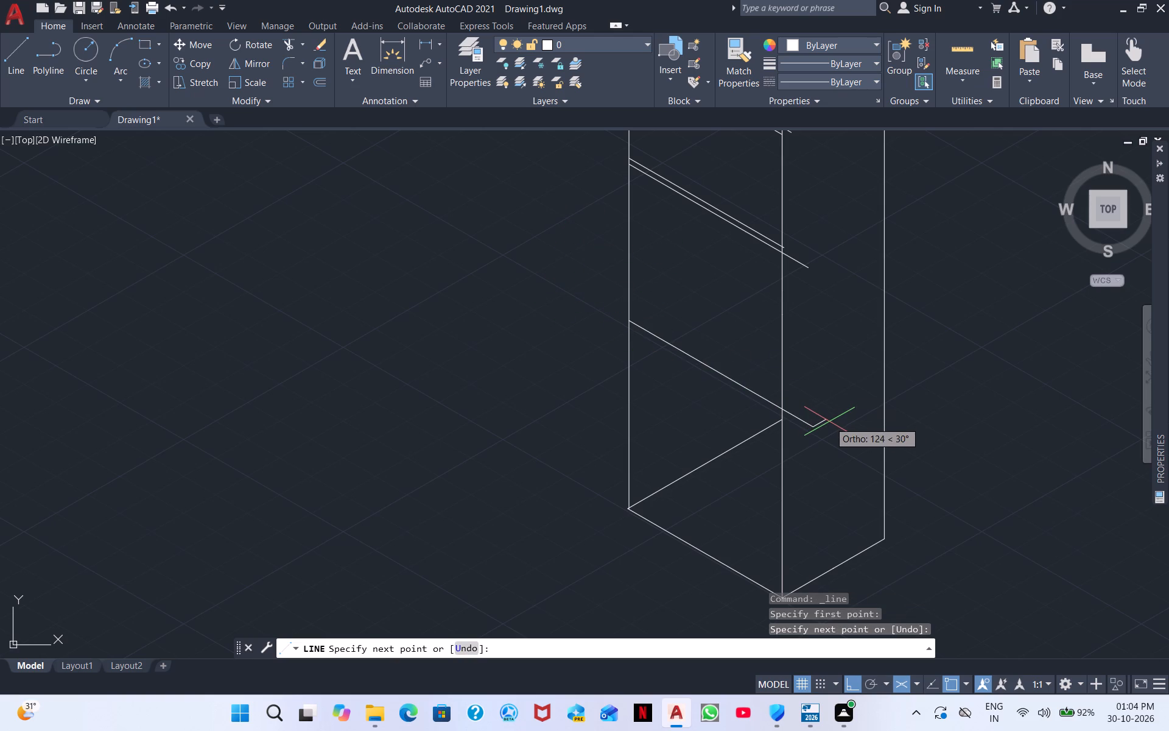
pyautogui.rightClick(837, 414)
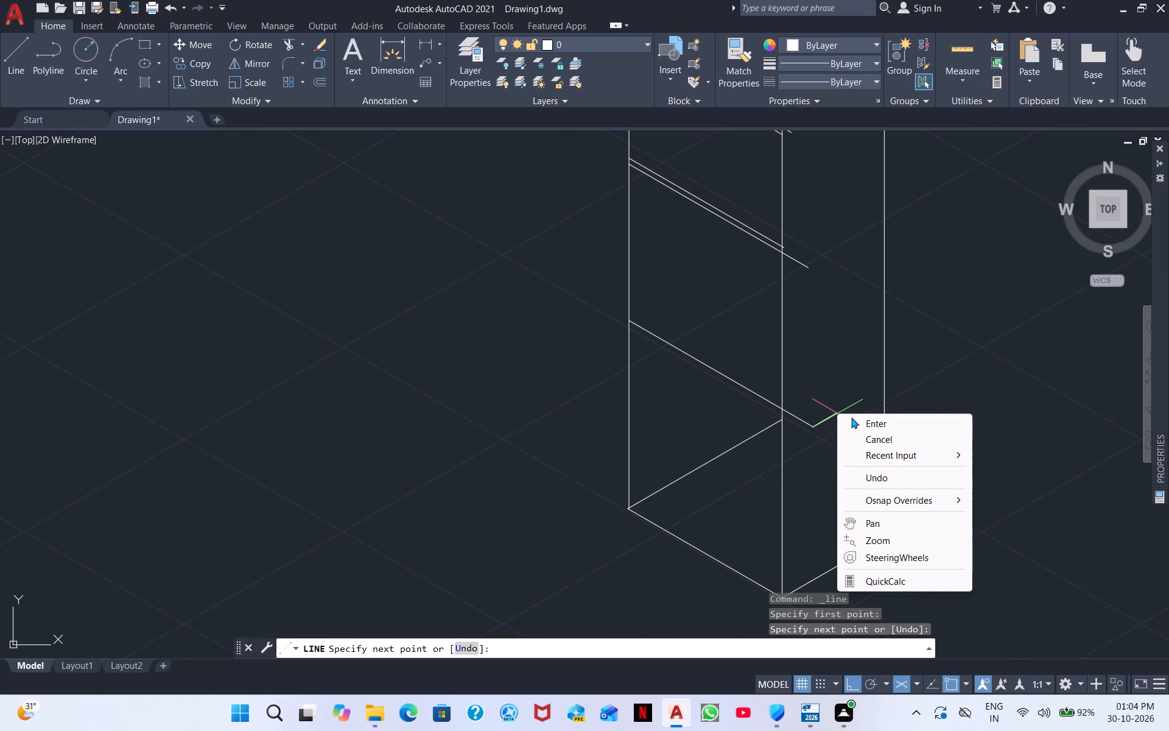
pyautogui.click(869, 417)
pyautogui.click(28, 48)
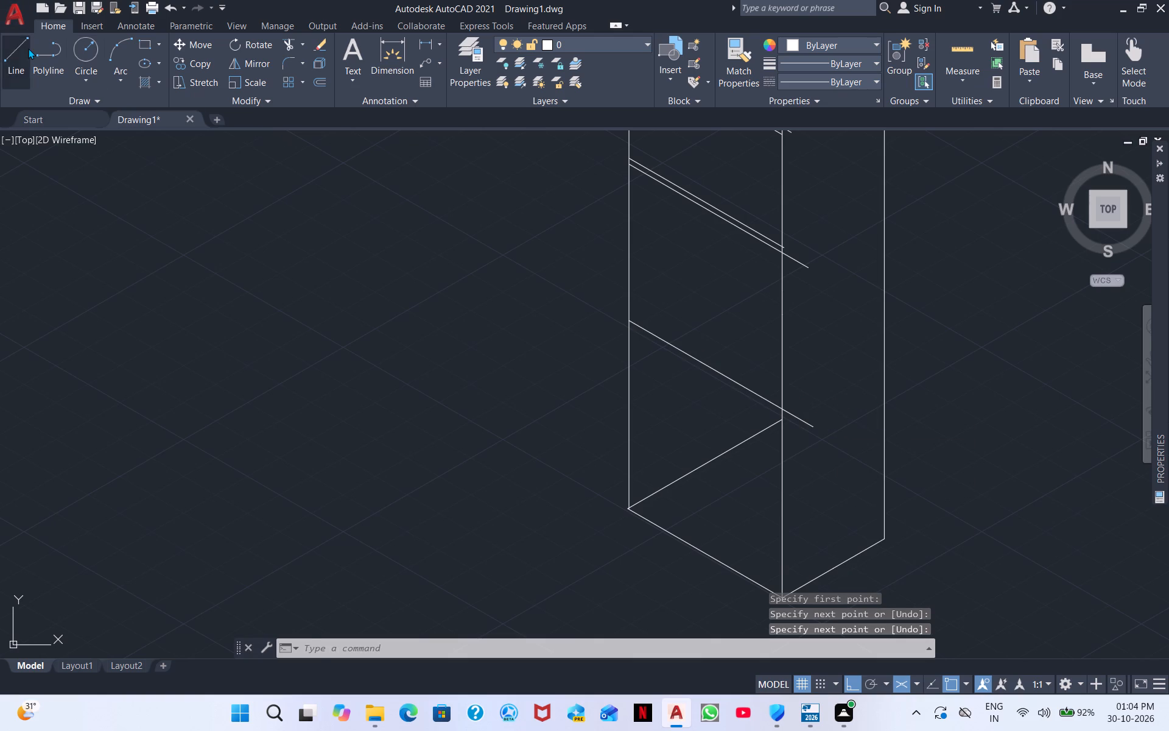
pyautogui.scroll(2, 637, 330)
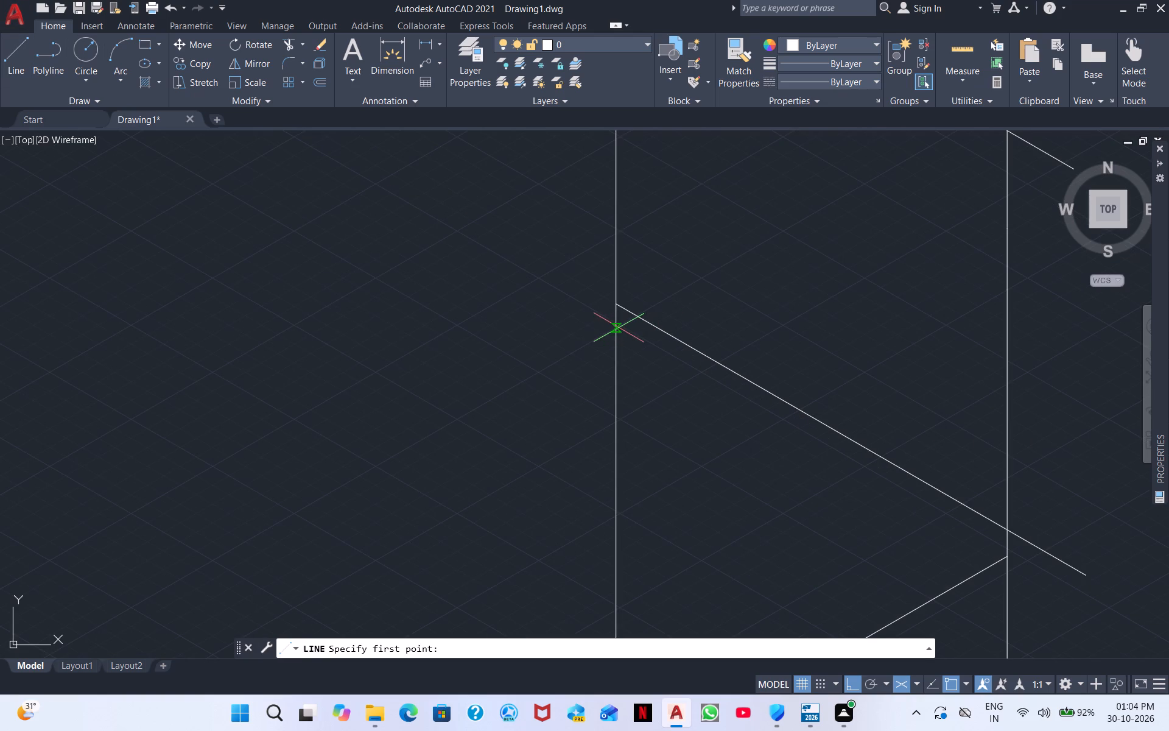
pyautogui.click(613, 323)
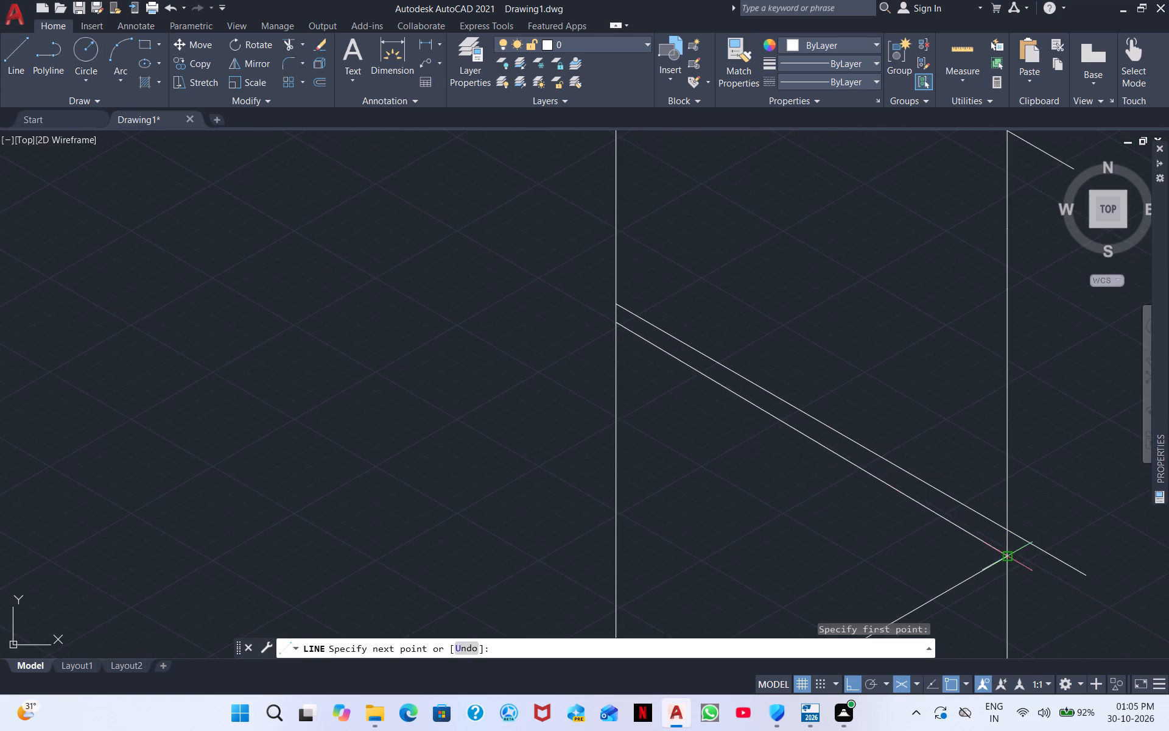
pyautogui.click(1037, 569)
pyautogui.rightClick(1091, 575)
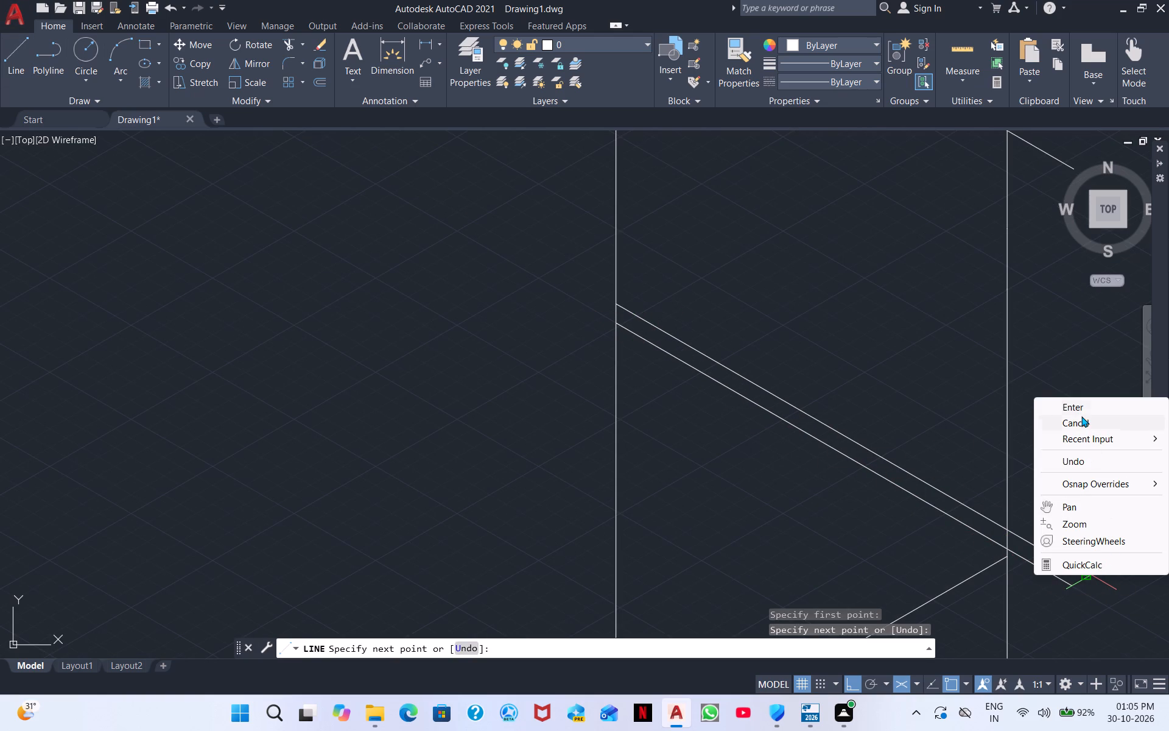
pyautogui.click(1081, 406)
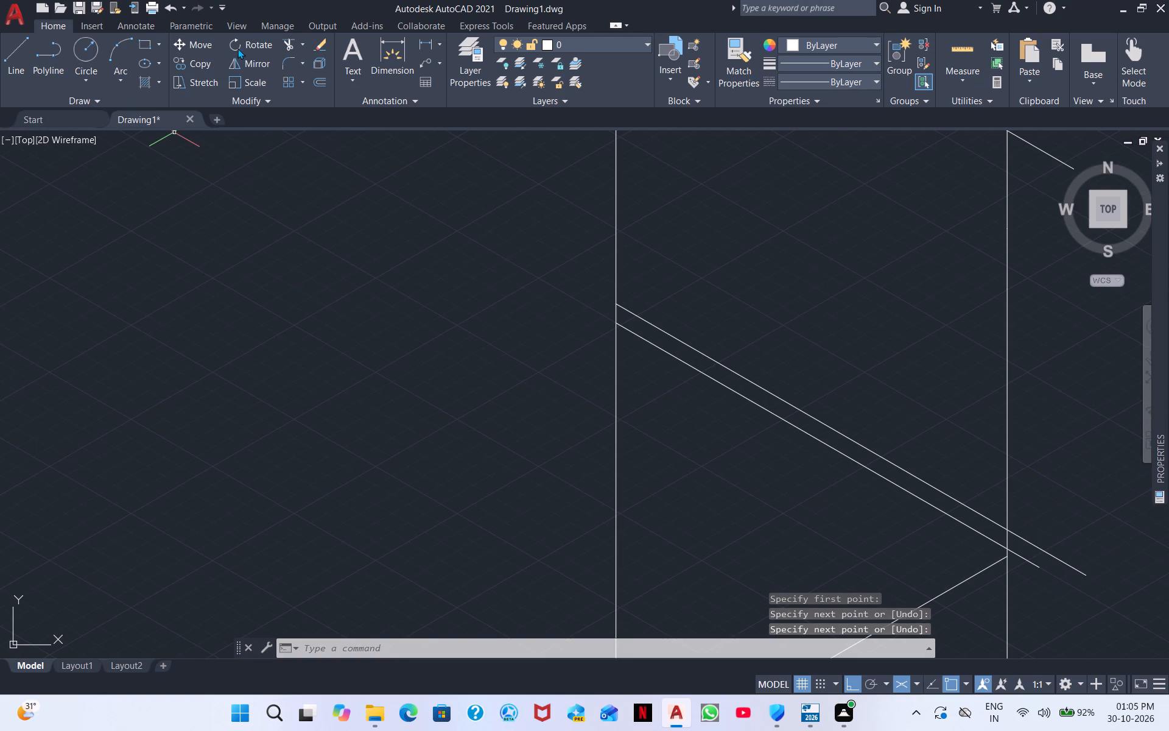
# Trim the overhanging ends of all three pairs of 330° lines back to the near vertical edge.
pyautogui.click(284, 43)
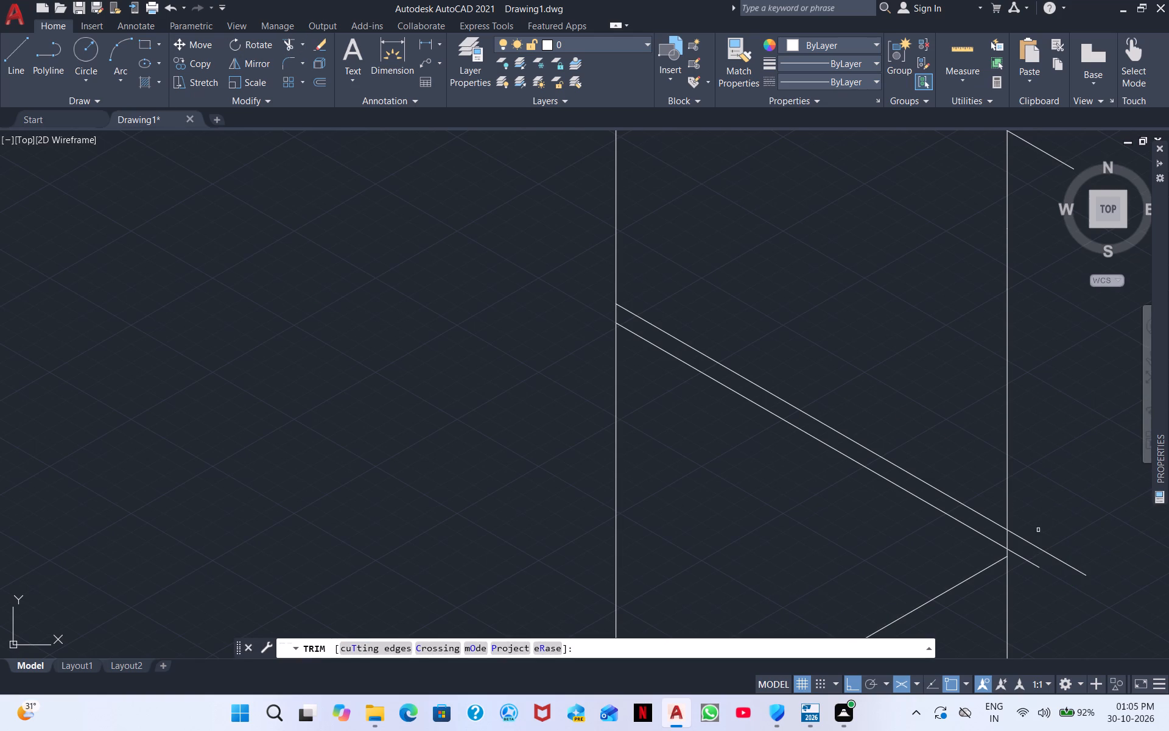
pyautogui.moveTo(1038, 530); pyautogui.dragTo(1042, 592)
pyautogui.moveTo(1084, 431); pyautogui.dragTo(943, 653, button='middle')
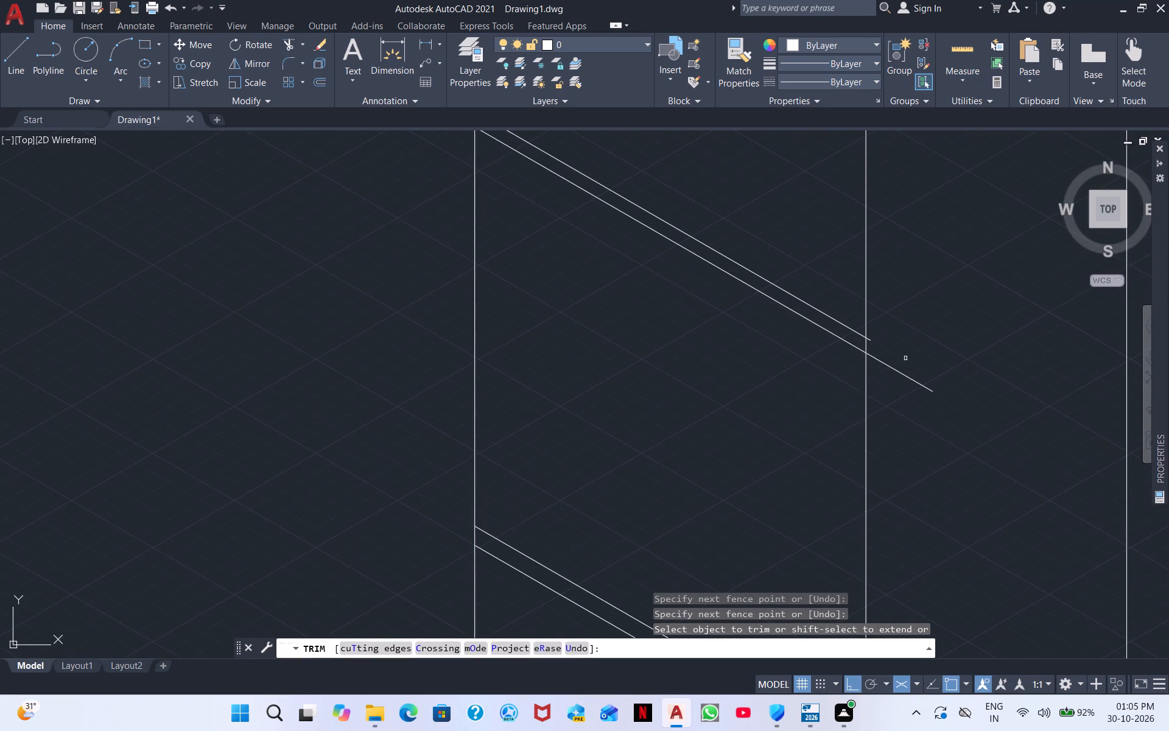
pyautogui.moveTo(902, 350); pyautogui.dragTo(898, 415)
pyautogui.scroll(3, 890, 293)
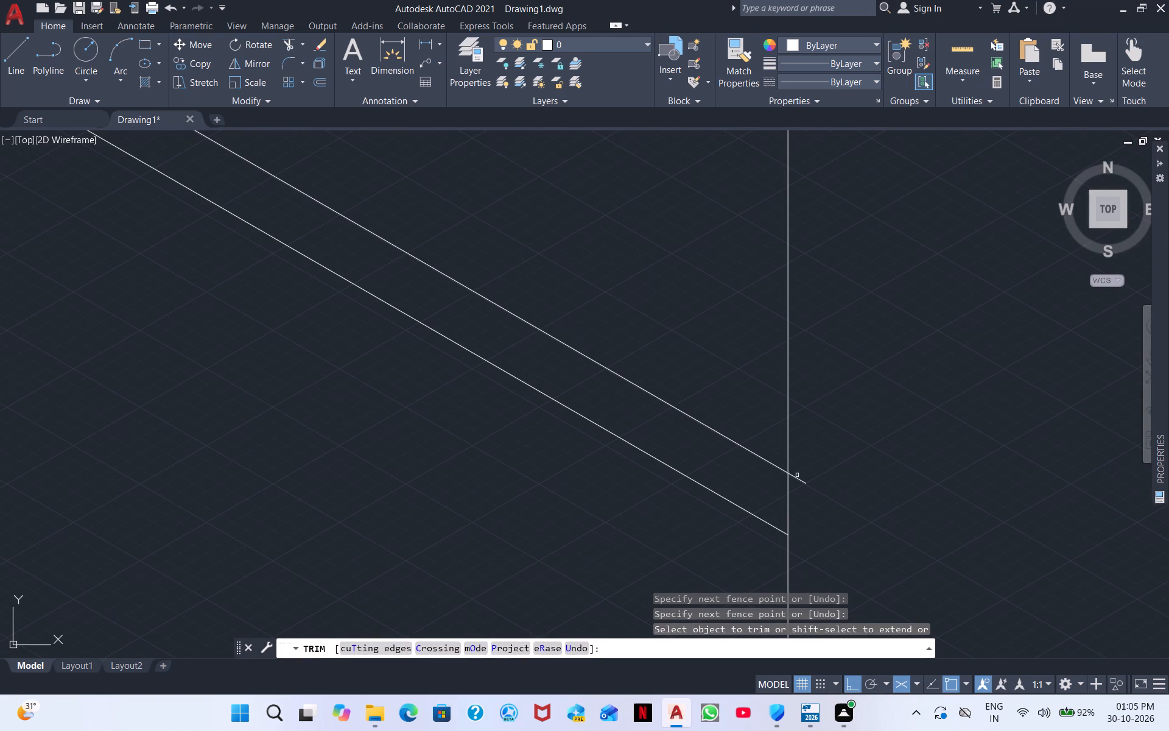
pyautogui.click(797, 475)
pyautogui.scroll(-2, 811, 471)
pyautogui.moveTo(896, 482); pyautogui.dragTo(827, 289, button='middle')
pyautogui.scroll(-1, 827, 289)
pyautogui.moveTo(684, 376); pyautogui.dragTo(690, 383, button='middle')
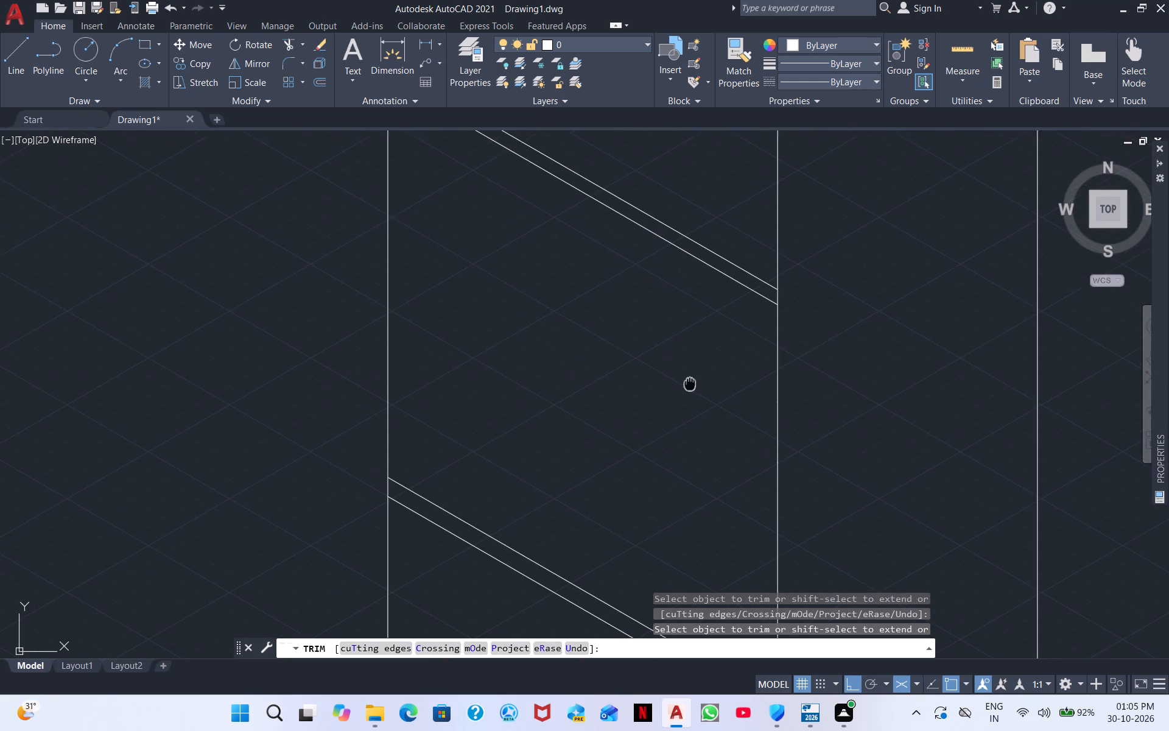
pyautogui.moveTo(690, 383); pyautogui.dragTo(824, 415, button='middle')
pyautogui.scroll(-1, 824, 415)
pyautogui.moveTo(743, 412); pyautogui.dragTo(721, 493, button='middle')
pyautogui.scroll(3, 865, 278)
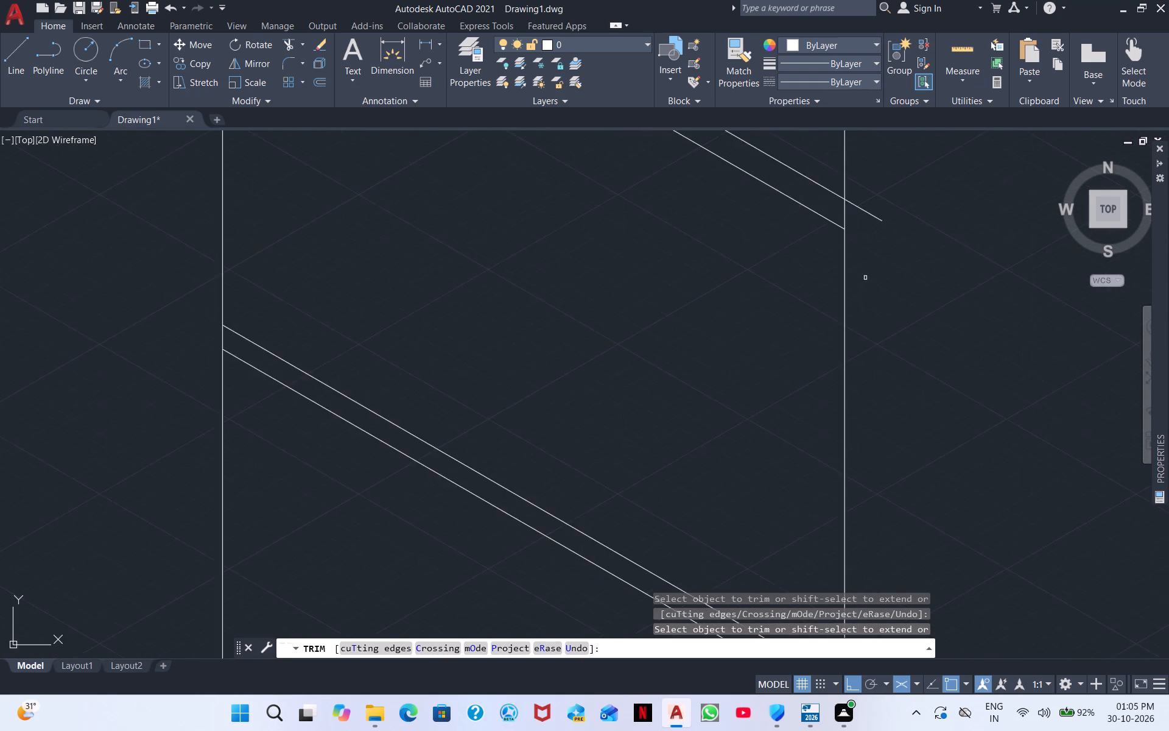
pyautogui.moveTo(855, 222); pyautogui.dragTo(904, 420, button='middle')
pyautogui.moveTo(910, 361); pyautogui.dragTo(905, 406)
pyautogui.rightClick(661, 467)
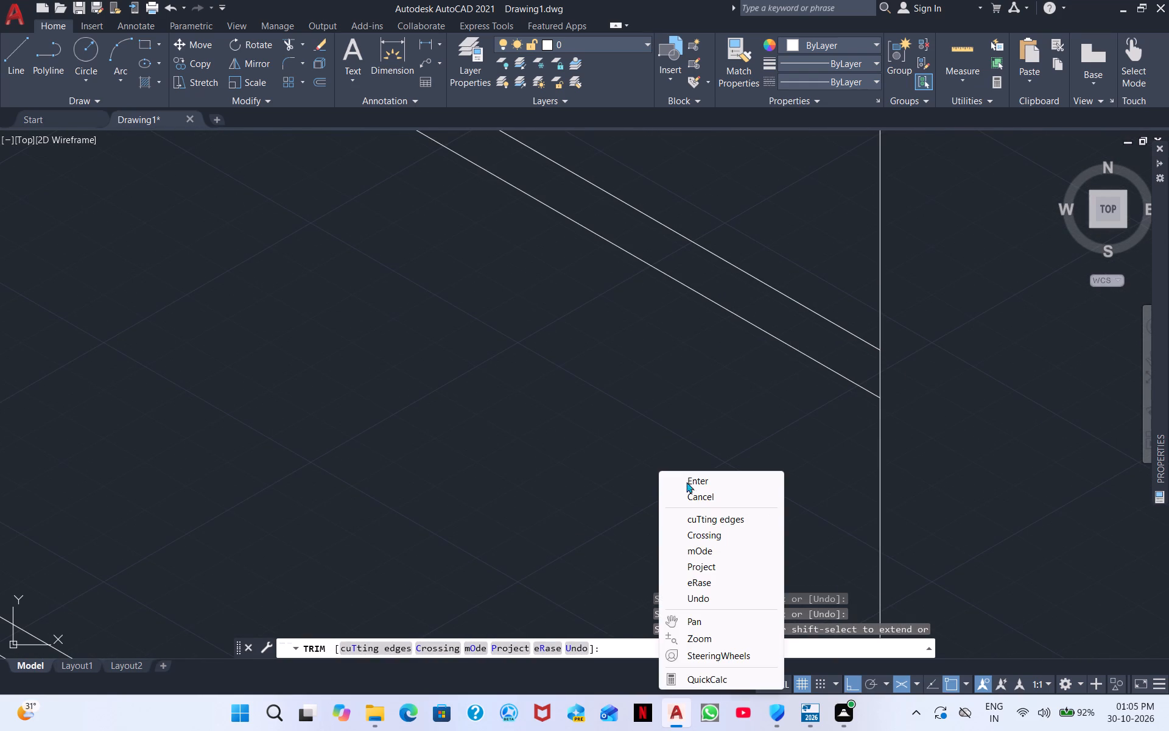
pyautogui.click(731, 479)
# Trim the uppermost 30° line back to the top face's front-left edge, removing the parts across and beyond the top face.
pyautogui.scroll(-2, 521, 364)
pyautogui.moveTo(447, 333); pyautogui.dragTo(665, 403, button='middle')
pyautogui.scroll(-1, 665, 403)
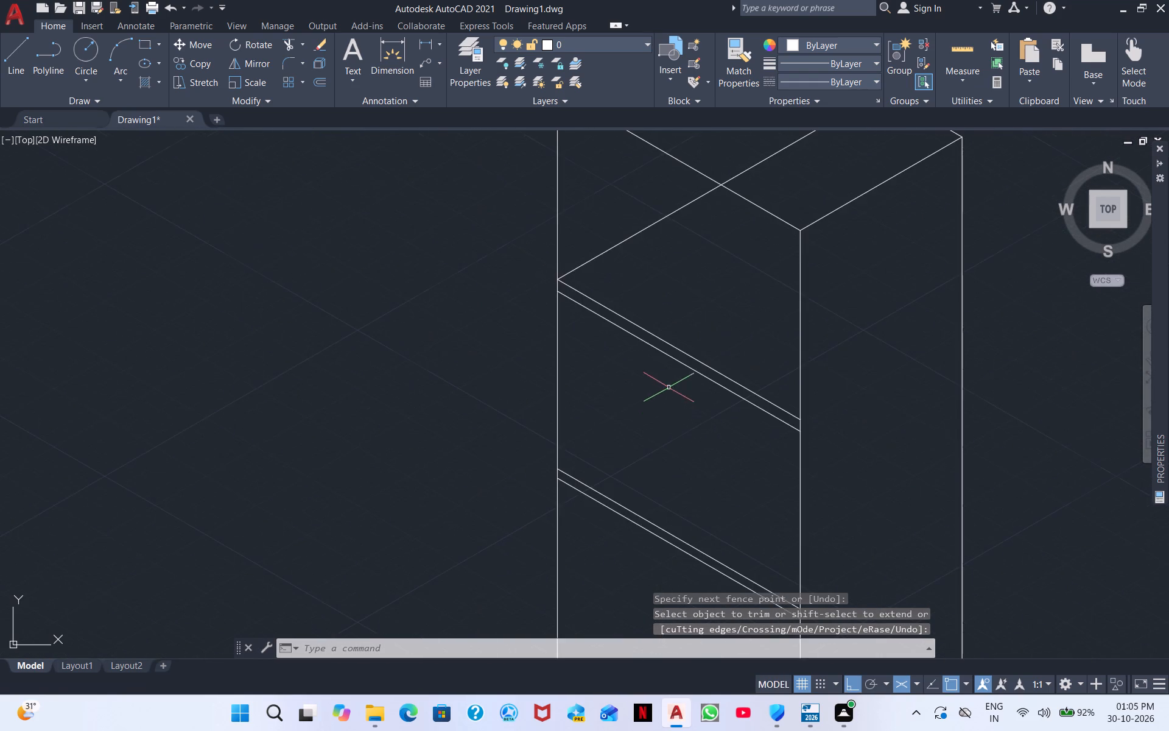
pyautogui.scroll(-1, 668, 376)
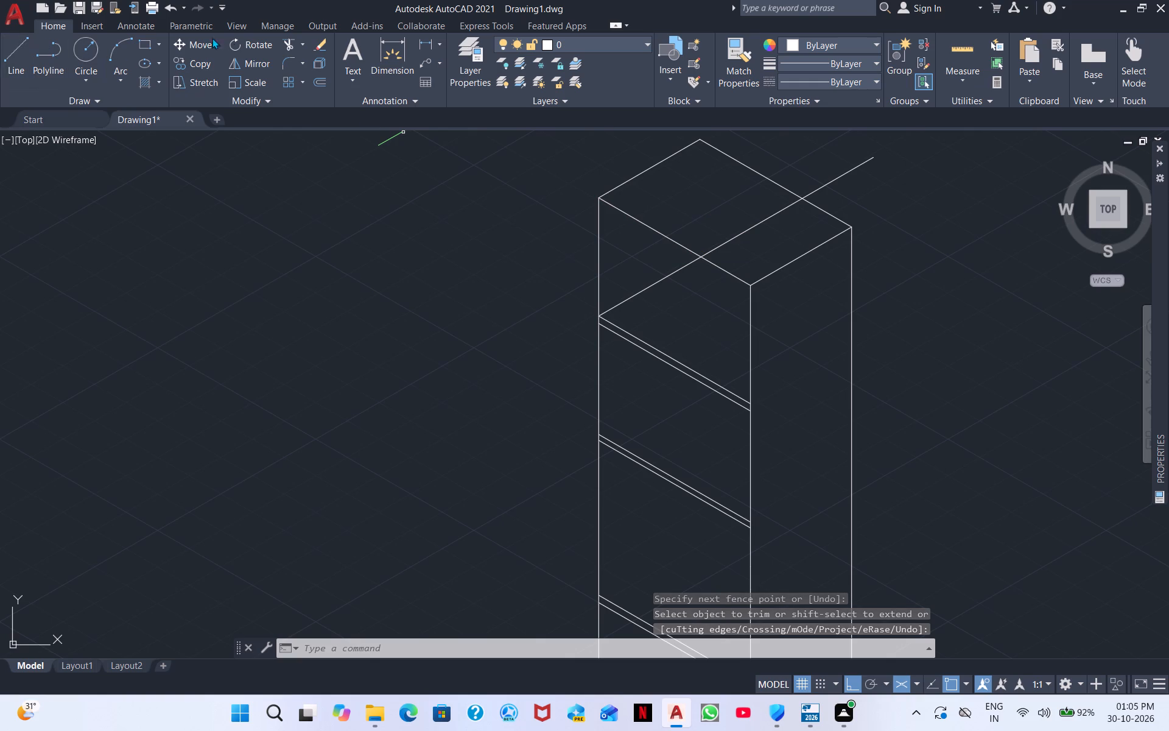
pyautogui.click(283, 43)
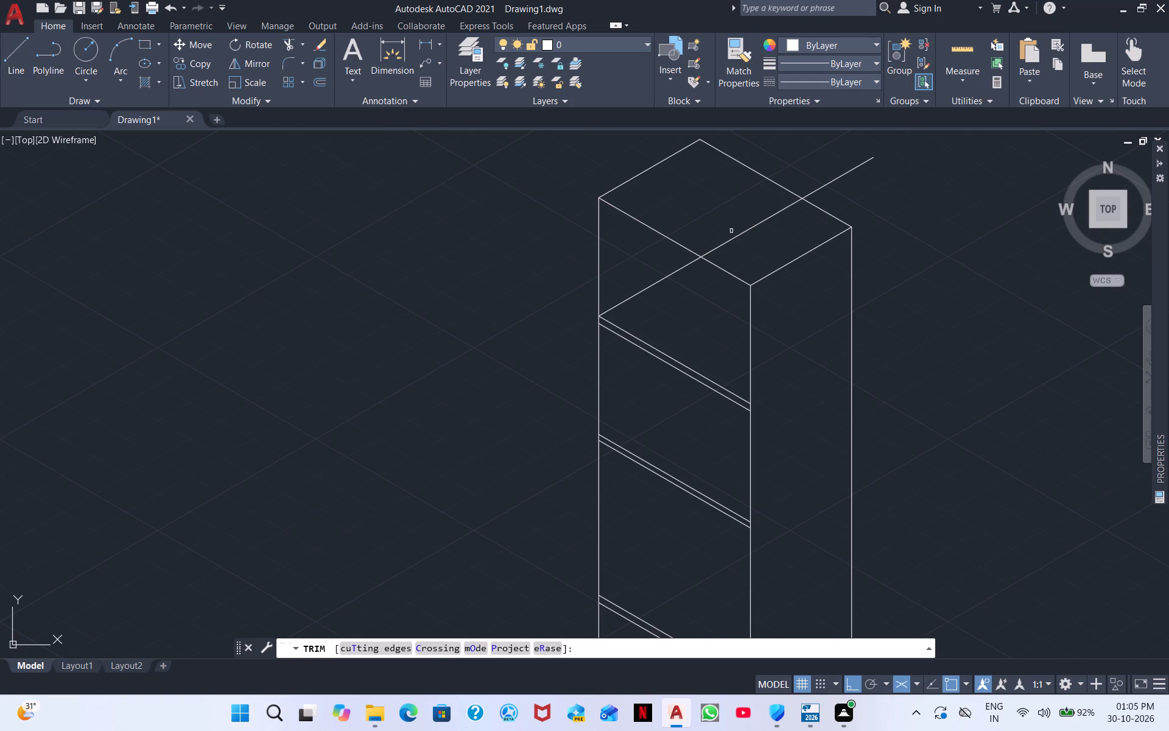
pyautogui.click(736, 244)
pyautogui.click(735, 210)
pyautogui.moveTo(815, 175); pyautogui.dragTo(824, 180)
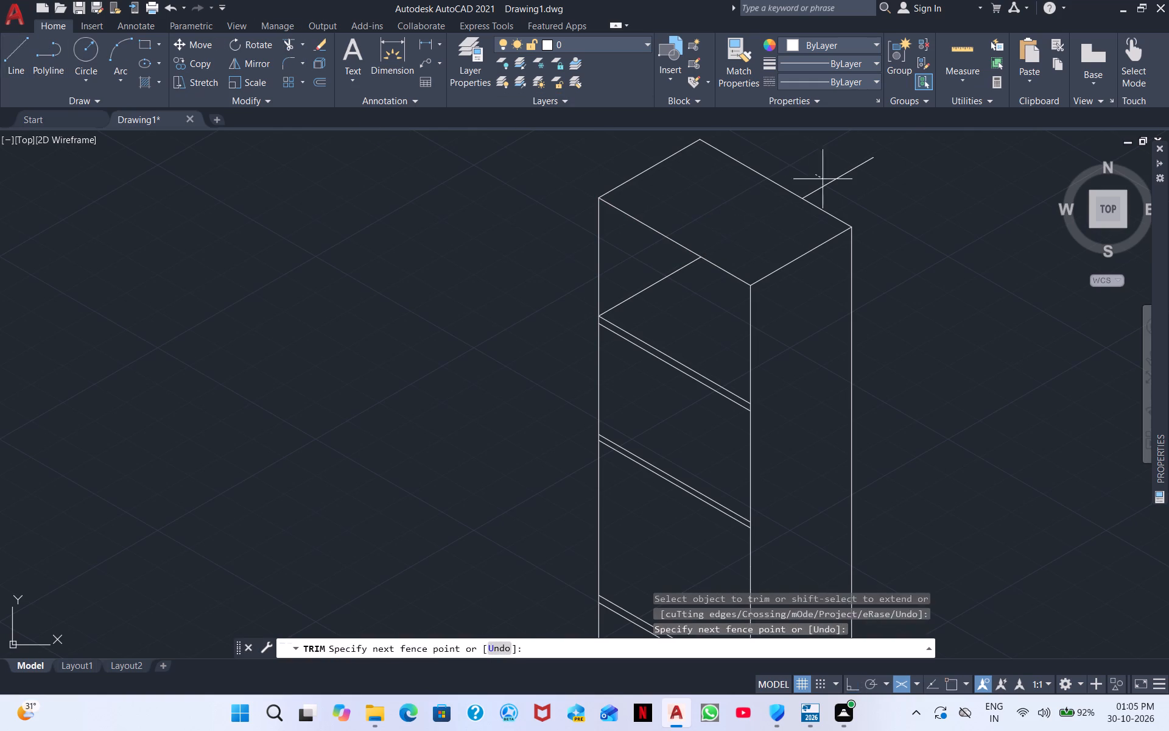
pyautogui.moveTo(824, 180); pyautogui.dragTo(876, 204)
pyautogui.rightClick(997, 307)
pyautogui.click(1037, 317)
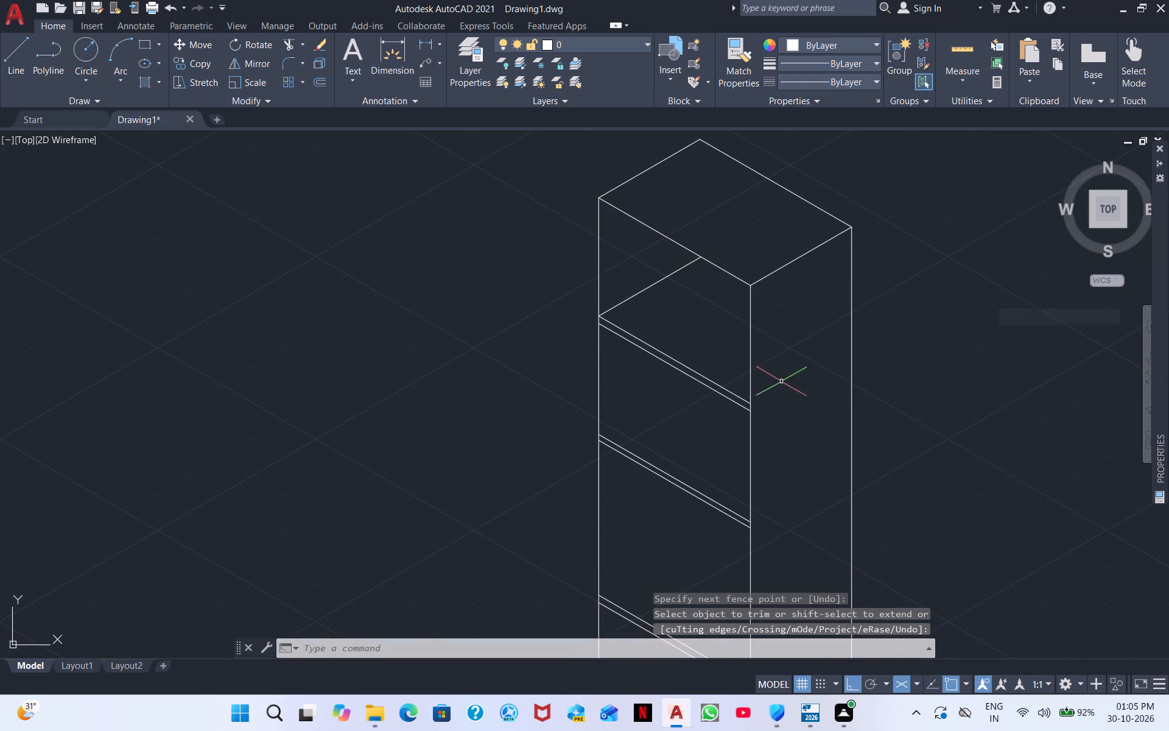
# From the second pair's upper start on the left vertical edge, draw a 30° line about 1697 mm long past the near vertical edge.
pyautogui.moveTo(776, 381); pyautogui.dragTo(899, 272, button='middle')
pyautogui.scroll(-1, 855, 296)
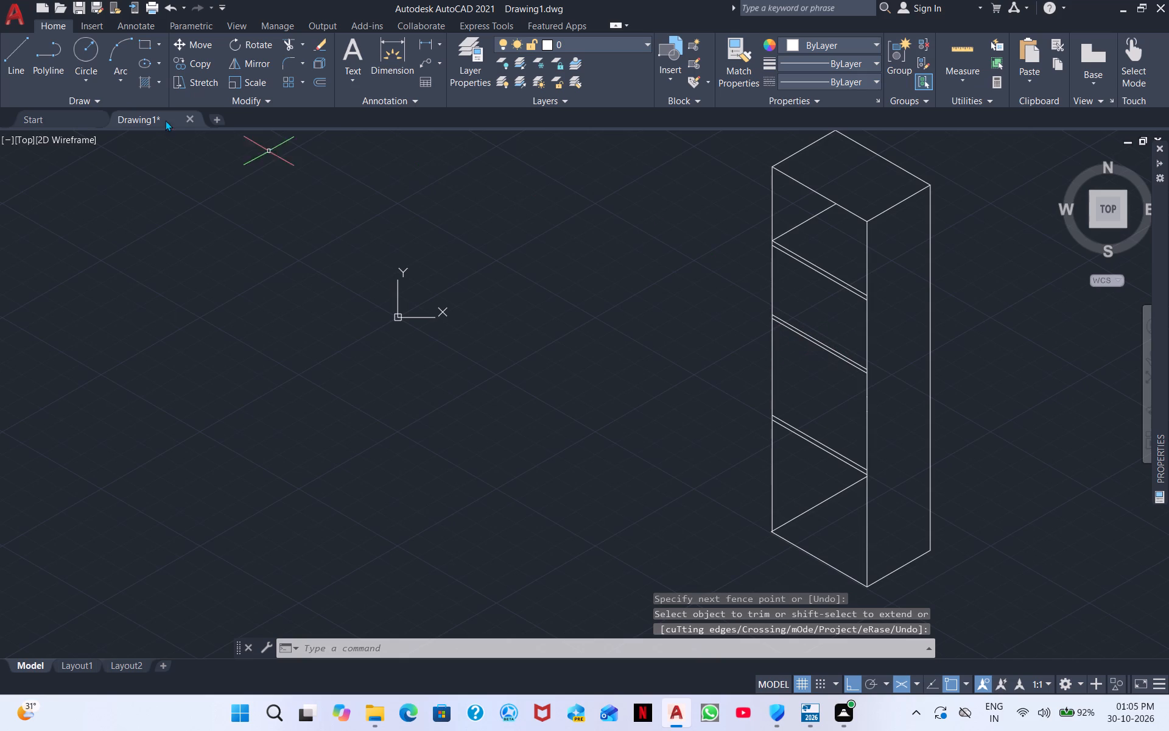
pyautogui.click(9, 57)
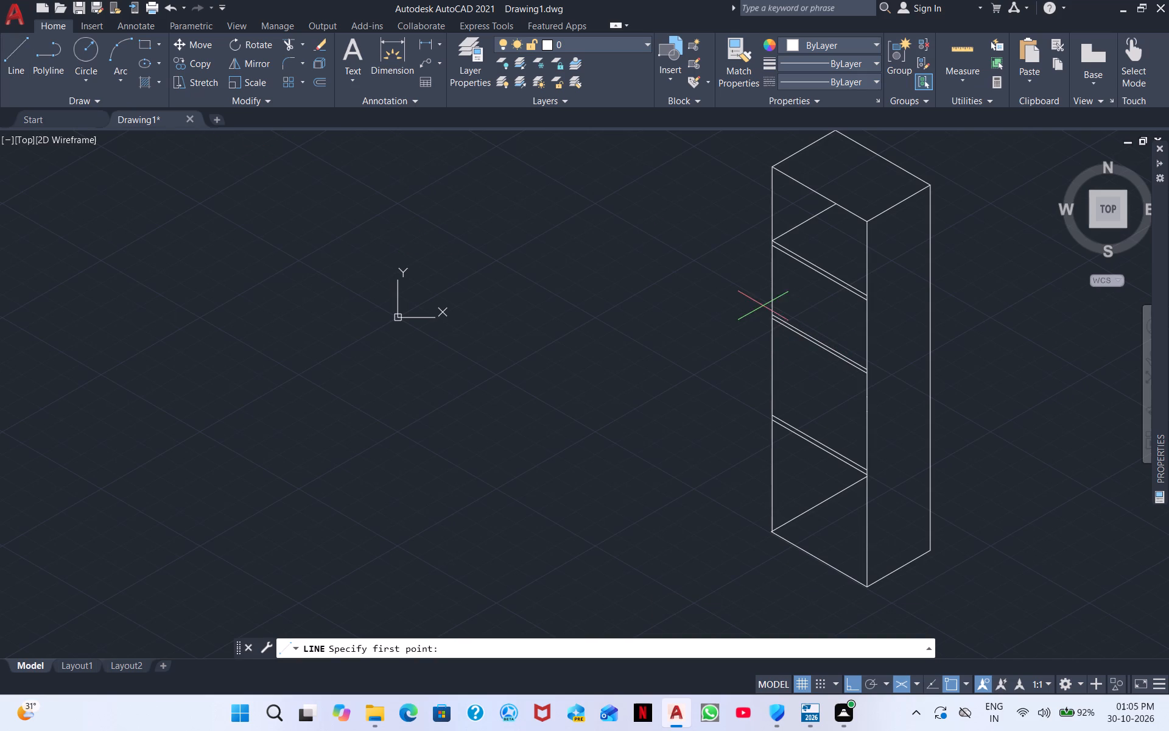
pyautogui.click(776, 310)
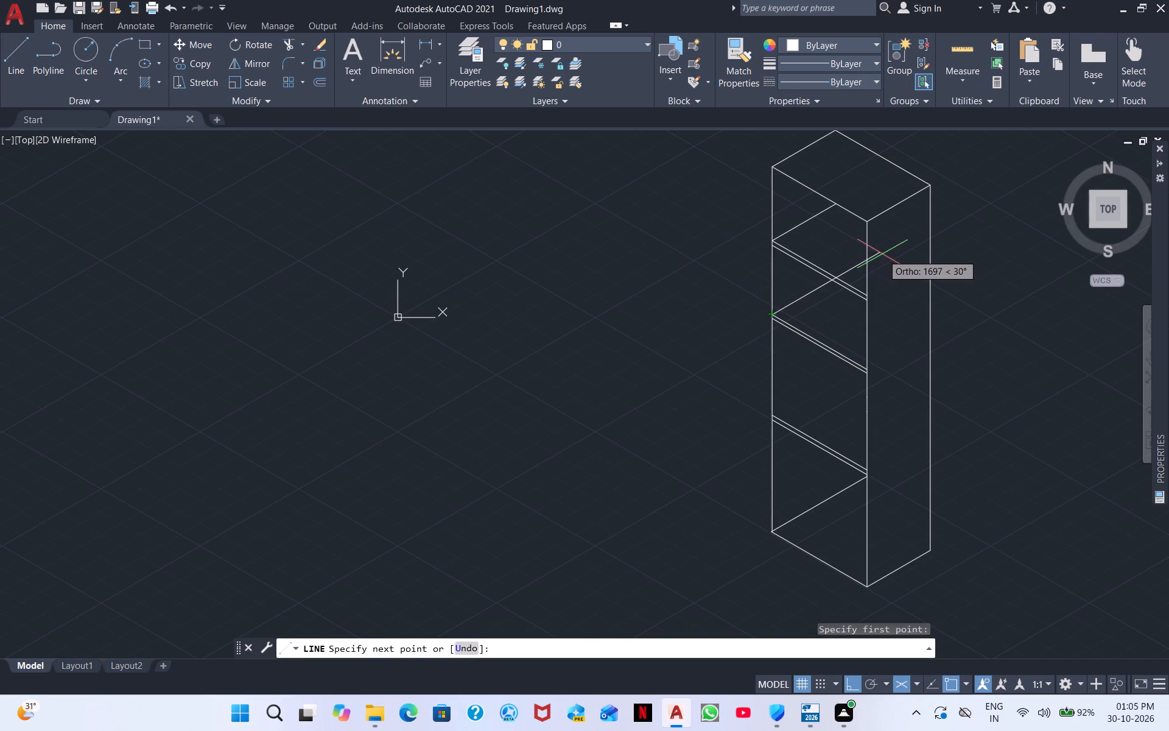
pyautogui.click(882, 254)
pyautogui.rightClick(910, 312)
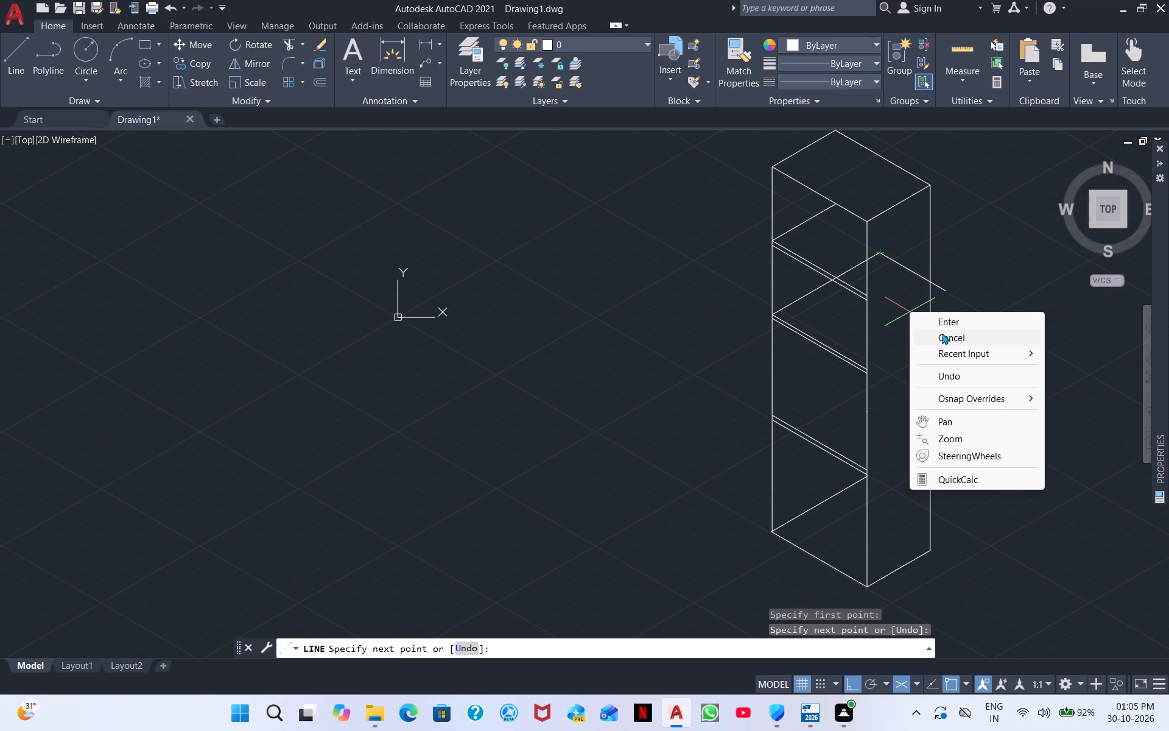
pyautogui.click(976, 326)
# From the third pair's upper start on the left vertical edge, draw a 30° line about 1510 mm long just past the near vertical edge.
pyautogui.rightClick(987, 287)
pyautogui.click(1042, 297)
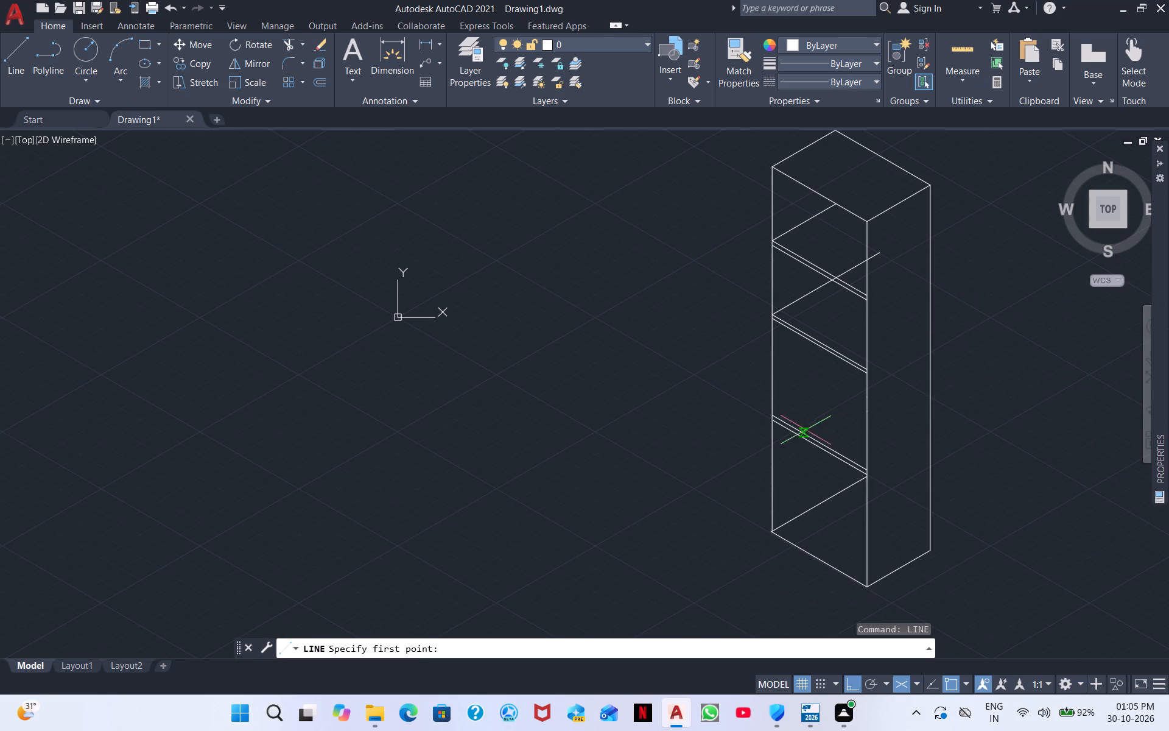
pyautogui.click(768, 415)
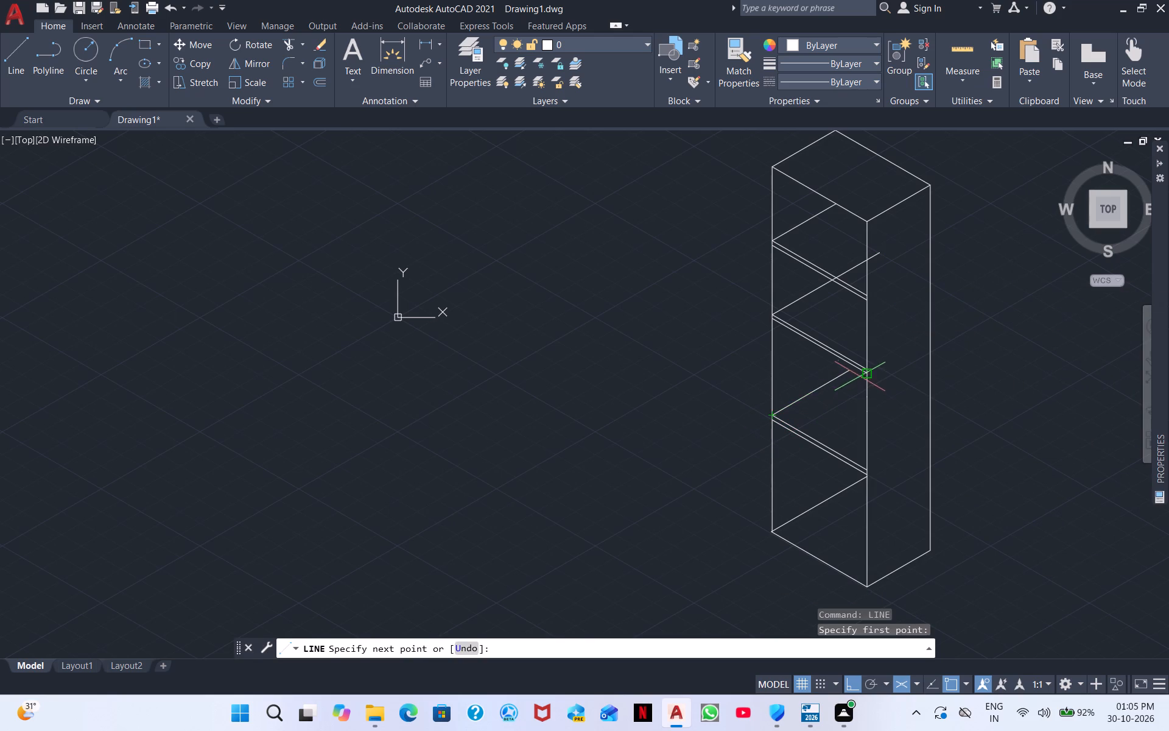
pyautogui.scroll(4, 863, 370)
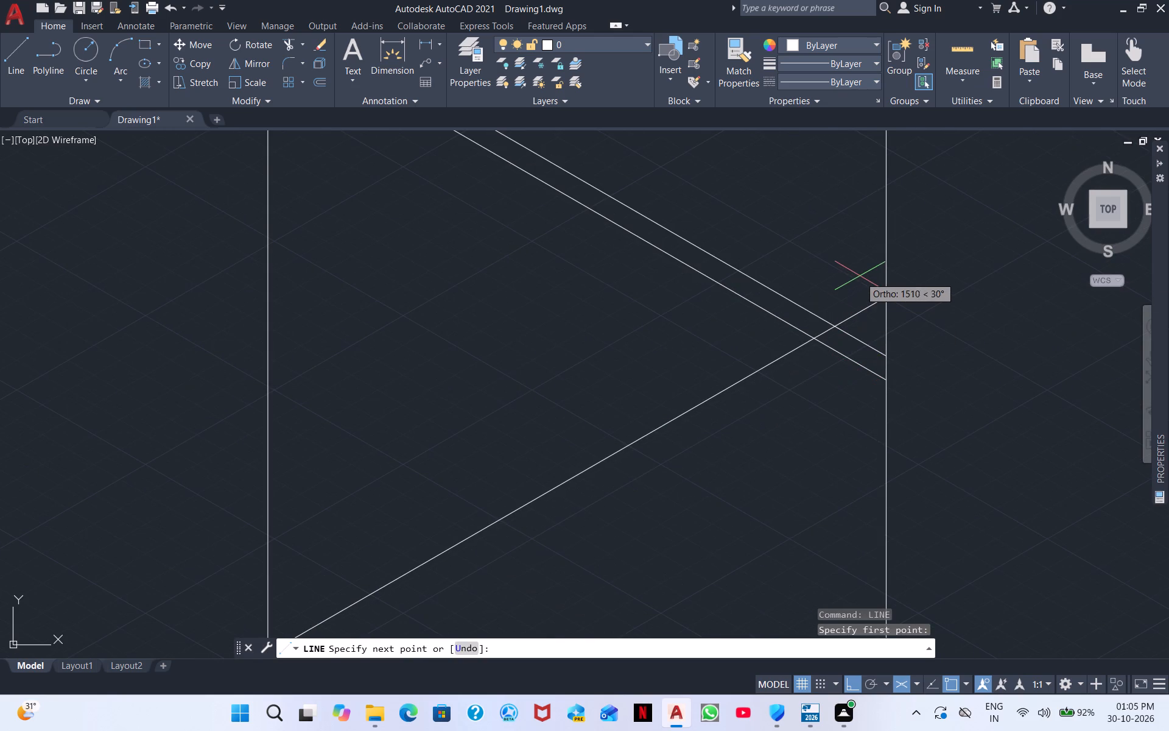
pyautogui.click(860, 276)
pyautogui.rightClick(966, 380)
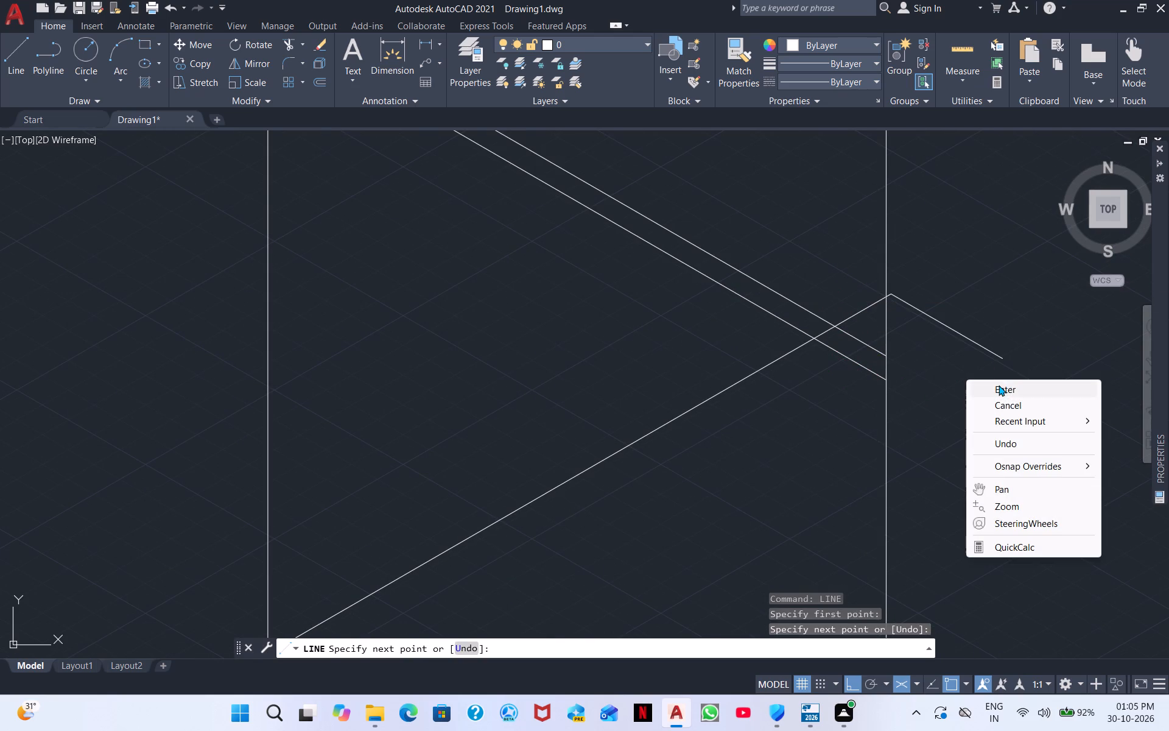
pyautogui.click(999, 385)
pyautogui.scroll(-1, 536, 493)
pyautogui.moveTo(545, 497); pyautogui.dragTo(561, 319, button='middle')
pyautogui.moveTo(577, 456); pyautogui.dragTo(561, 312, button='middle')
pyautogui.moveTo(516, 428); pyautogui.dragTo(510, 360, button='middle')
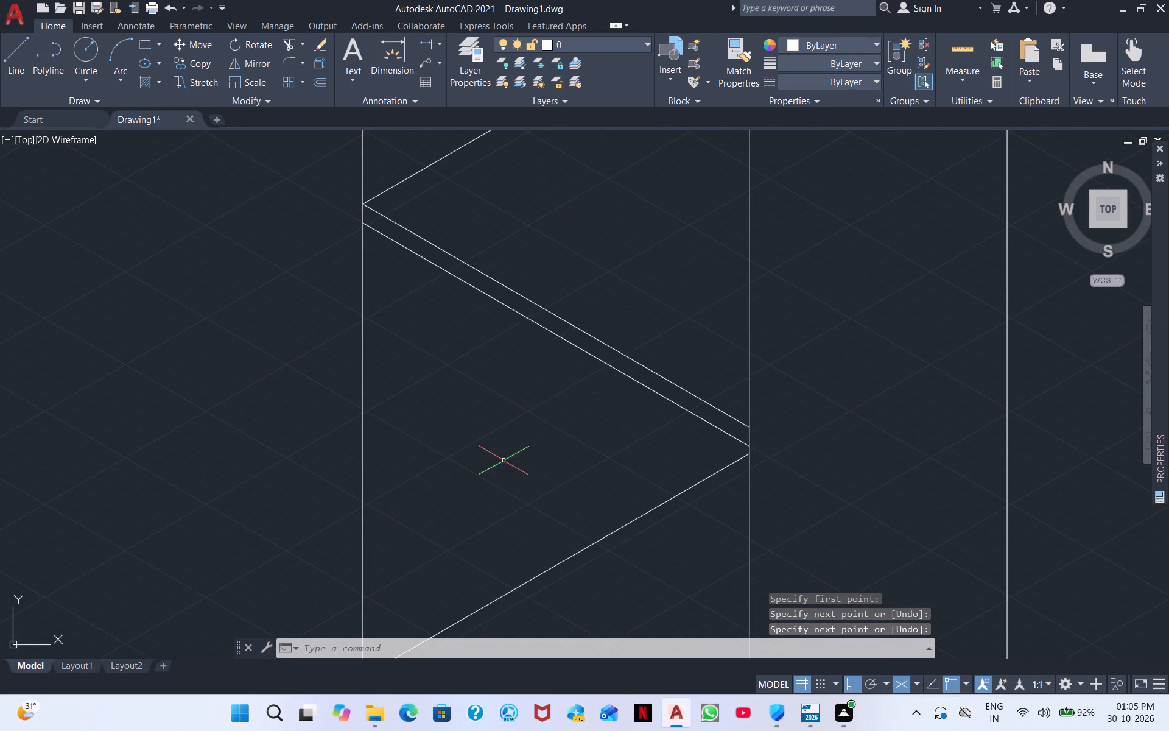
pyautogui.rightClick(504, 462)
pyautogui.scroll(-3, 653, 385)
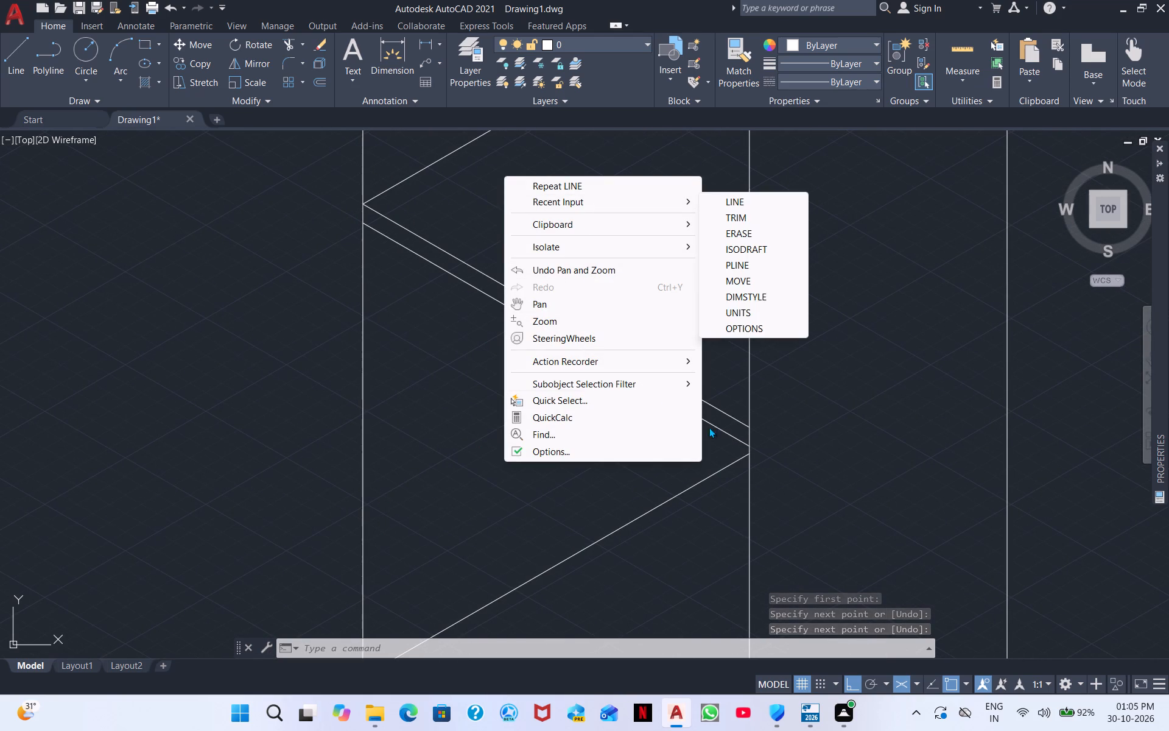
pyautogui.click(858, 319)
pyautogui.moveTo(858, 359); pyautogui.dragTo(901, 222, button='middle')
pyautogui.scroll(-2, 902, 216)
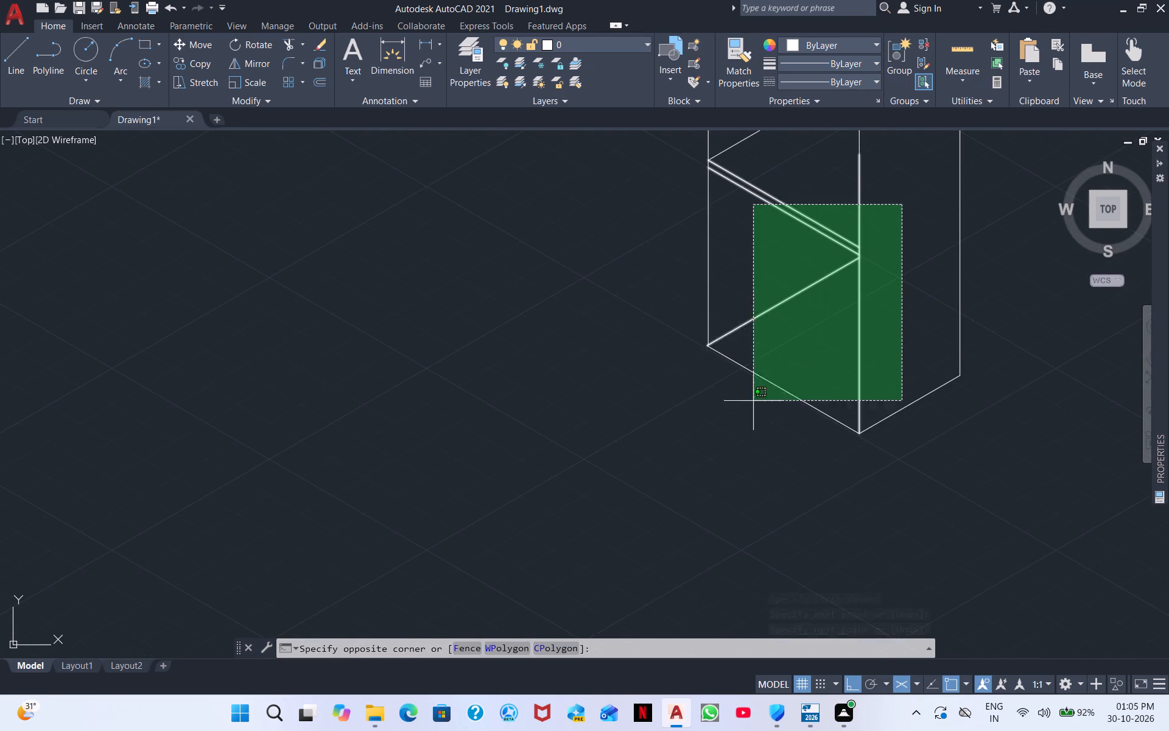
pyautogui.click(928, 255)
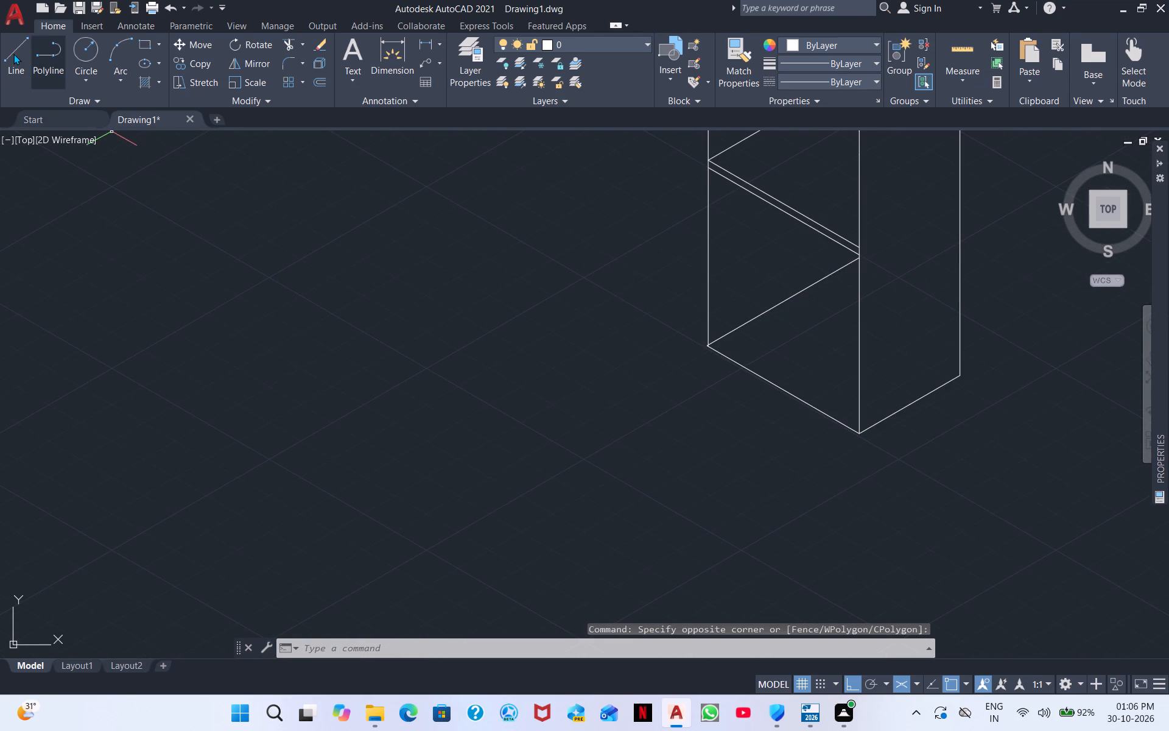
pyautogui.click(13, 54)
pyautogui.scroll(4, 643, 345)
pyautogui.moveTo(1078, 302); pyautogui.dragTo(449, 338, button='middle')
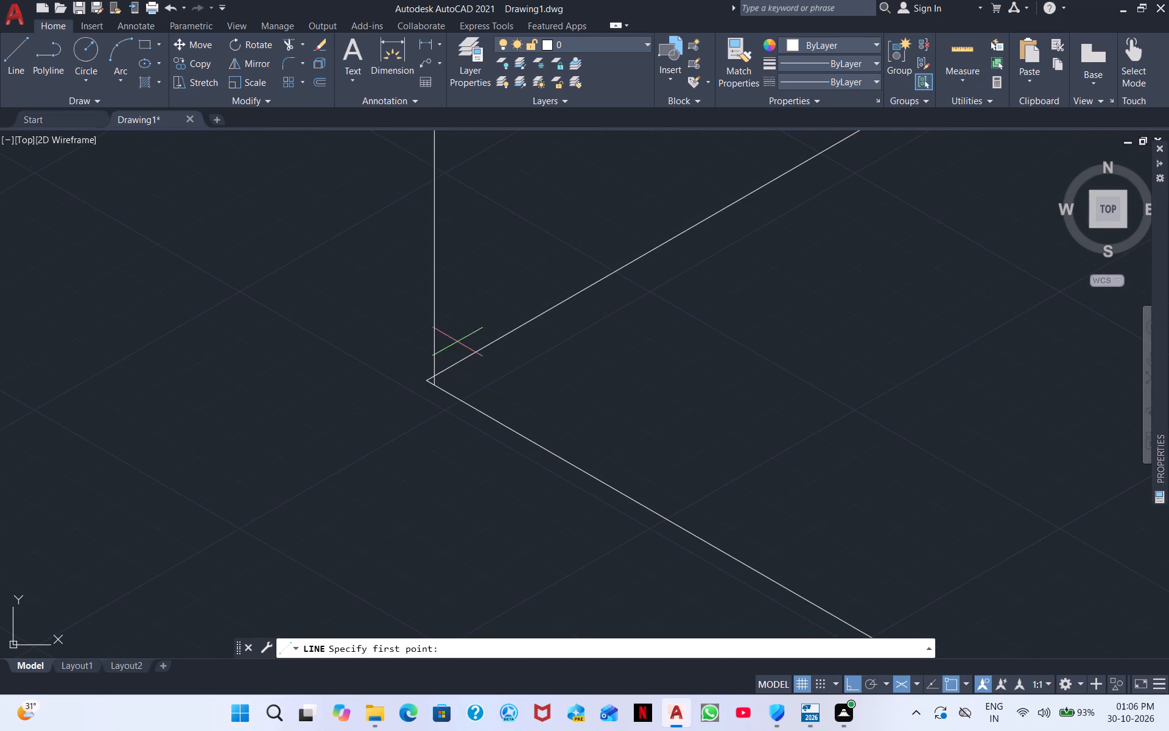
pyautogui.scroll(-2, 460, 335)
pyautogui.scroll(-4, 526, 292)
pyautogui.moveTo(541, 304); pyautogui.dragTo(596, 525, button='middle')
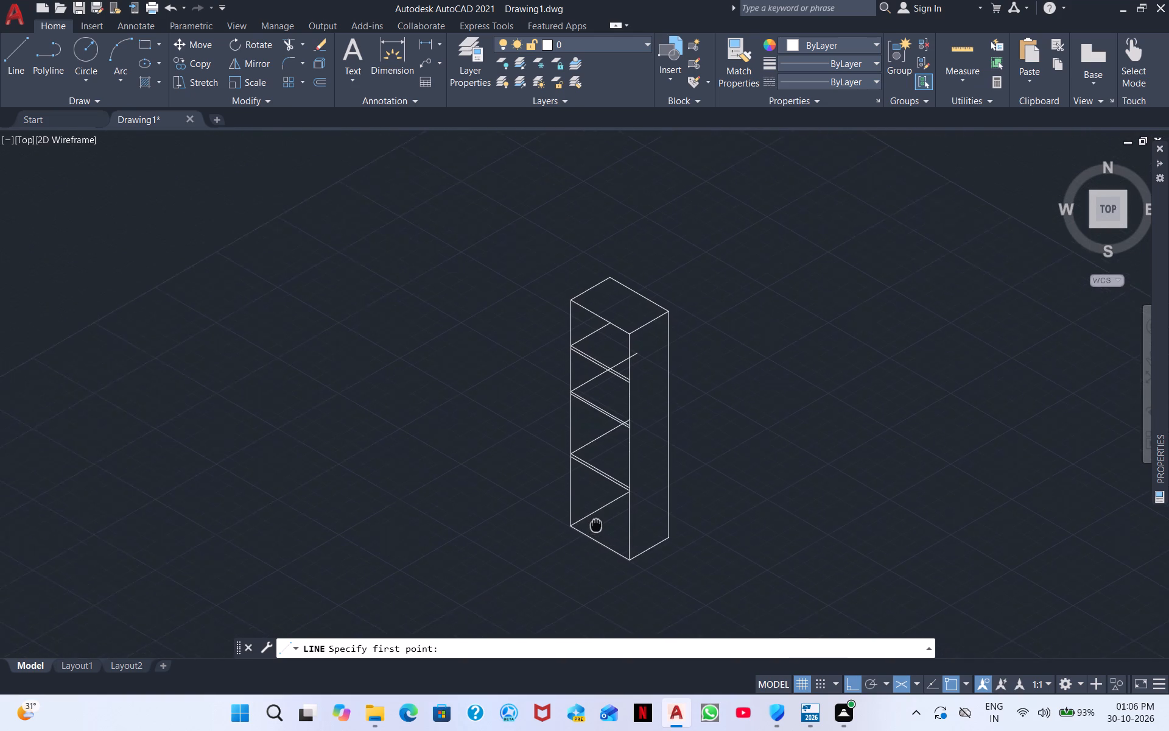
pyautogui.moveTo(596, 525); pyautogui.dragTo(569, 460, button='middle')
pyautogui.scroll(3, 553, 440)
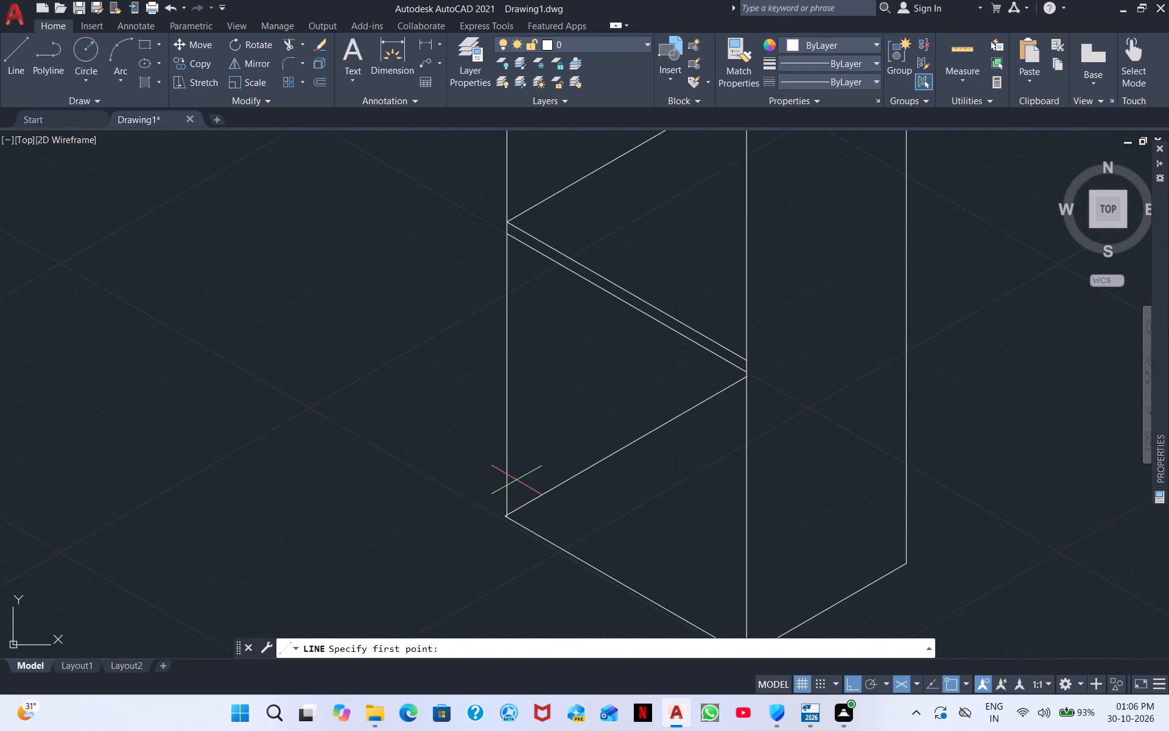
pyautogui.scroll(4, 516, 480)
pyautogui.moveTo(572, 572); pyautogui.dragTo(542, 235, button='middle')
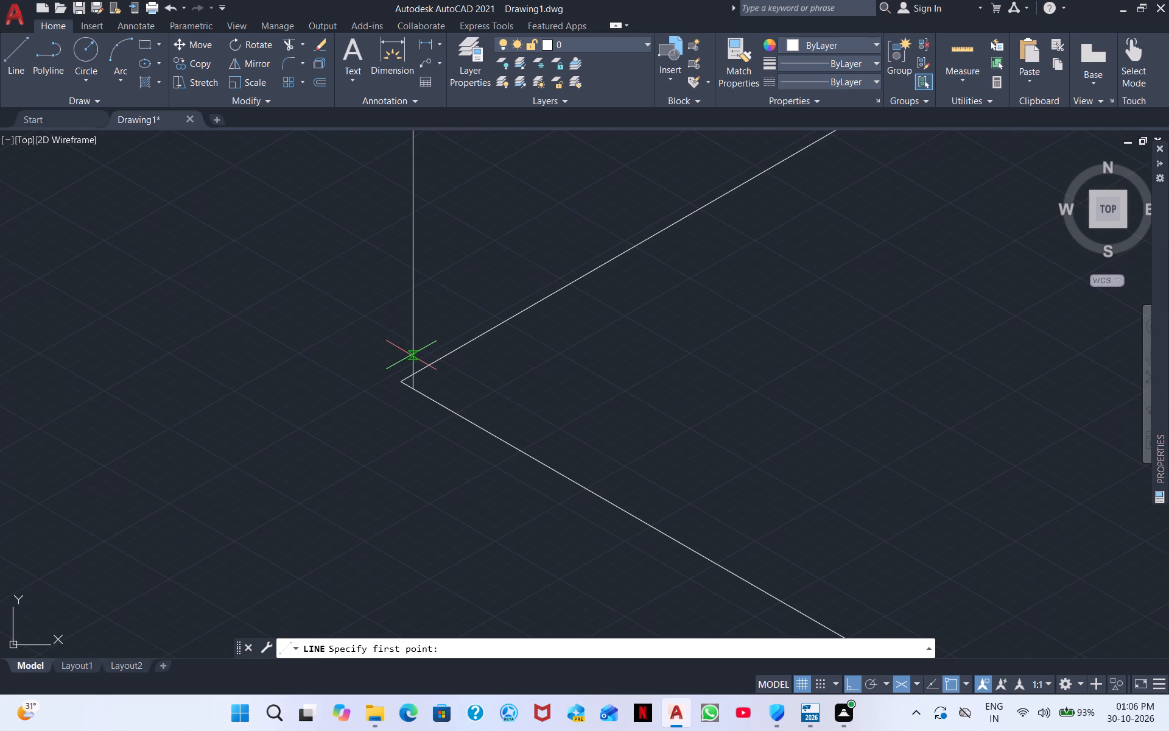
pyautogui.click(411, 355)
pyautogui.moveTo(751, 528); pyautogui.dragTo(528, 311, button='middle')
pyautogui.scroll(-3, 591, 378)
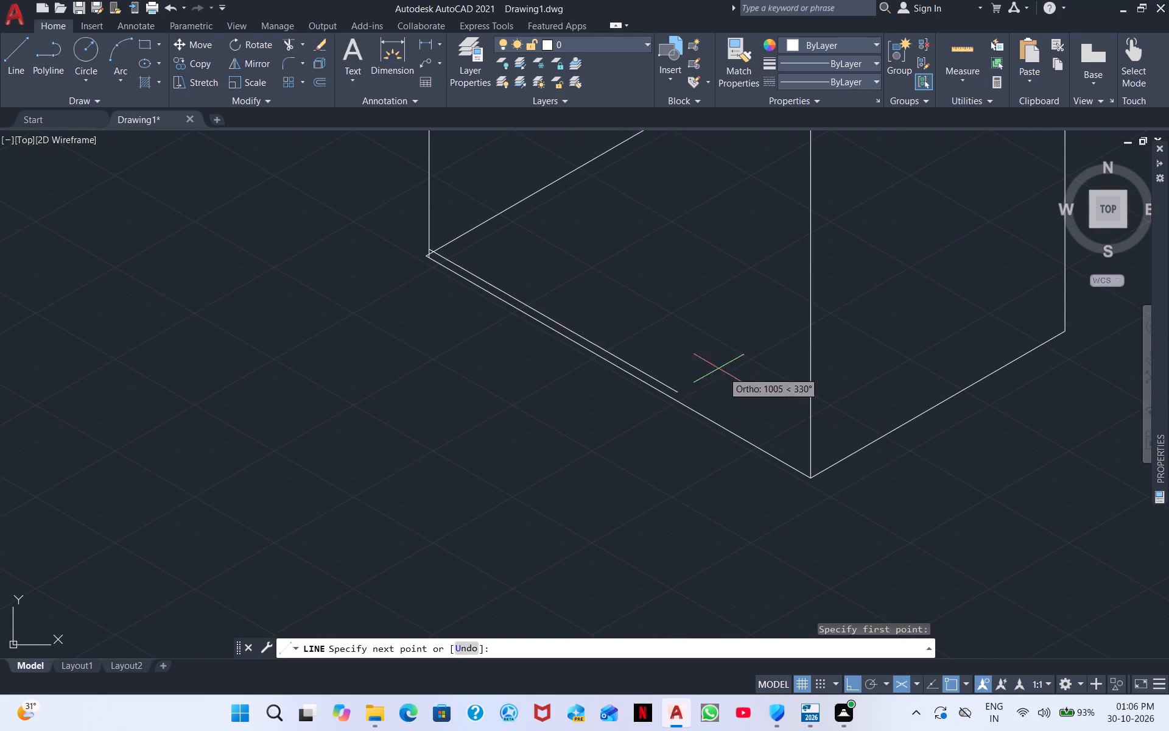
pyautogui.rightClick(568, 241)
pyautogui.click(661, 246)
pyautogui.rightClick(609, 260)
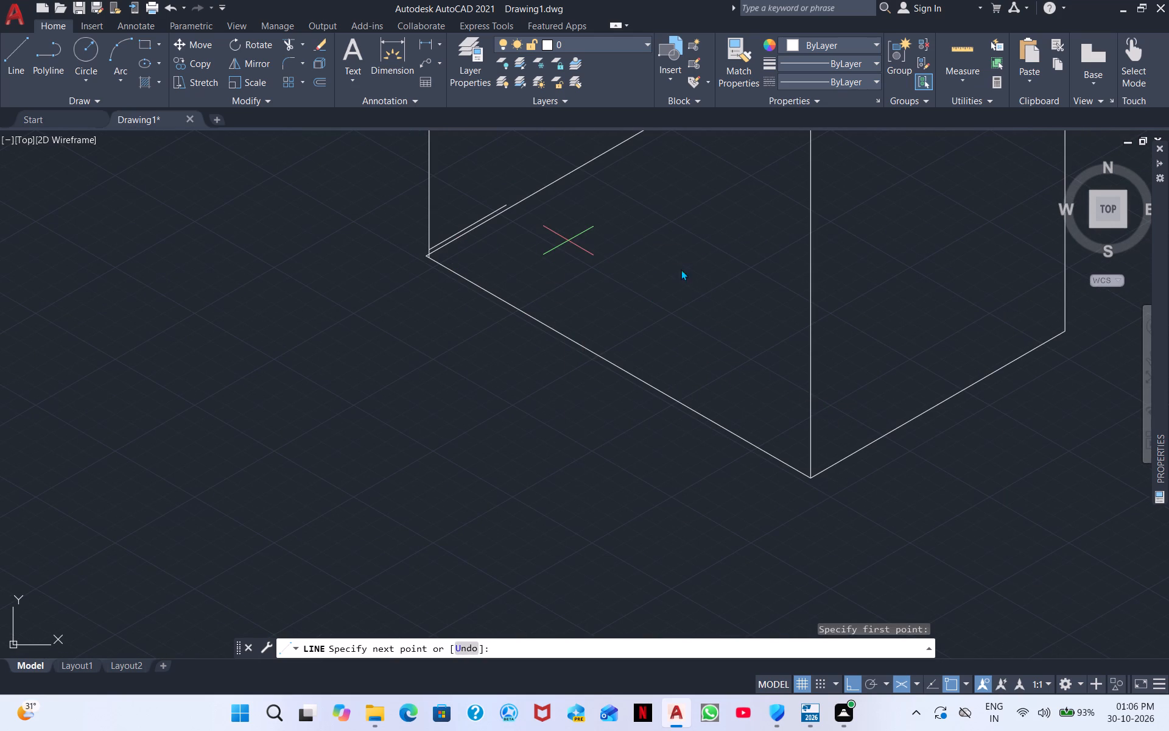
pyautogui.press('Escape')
# From the left vertical edge just above the bottom-left corner, draw a 330° line slightly past the near vertical edge.
pyautogui.rightClick(542, 241)
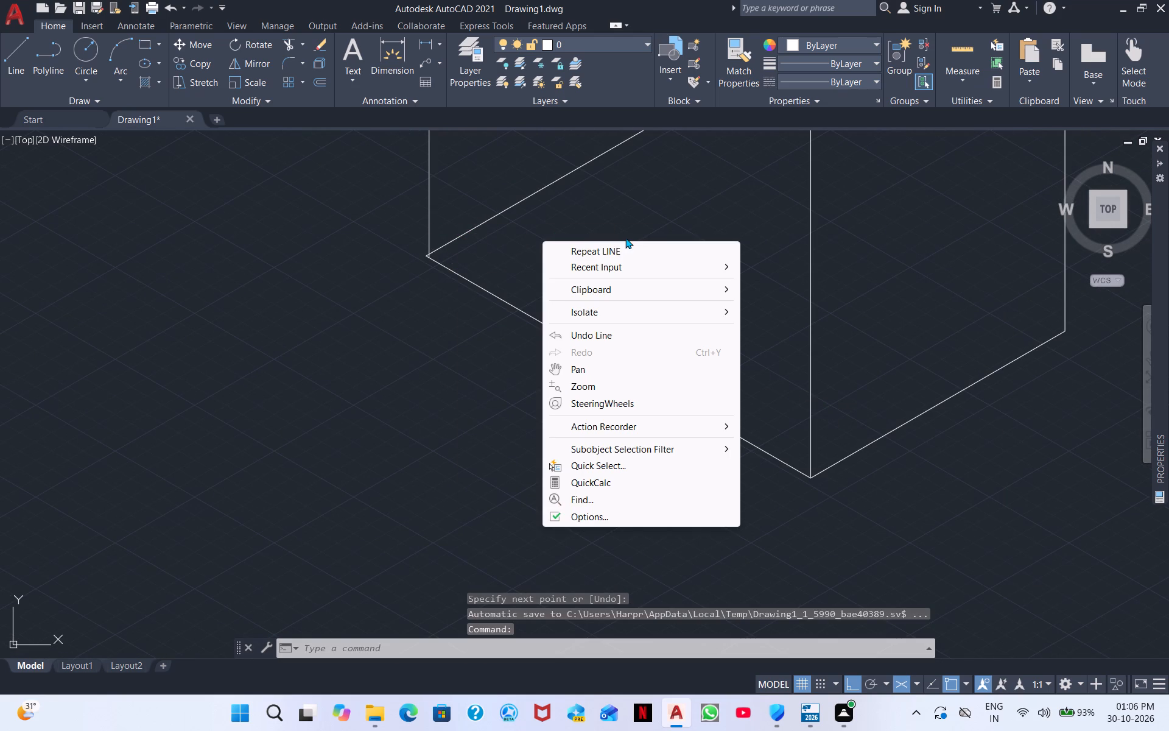
pyautogui.click(619, 246)
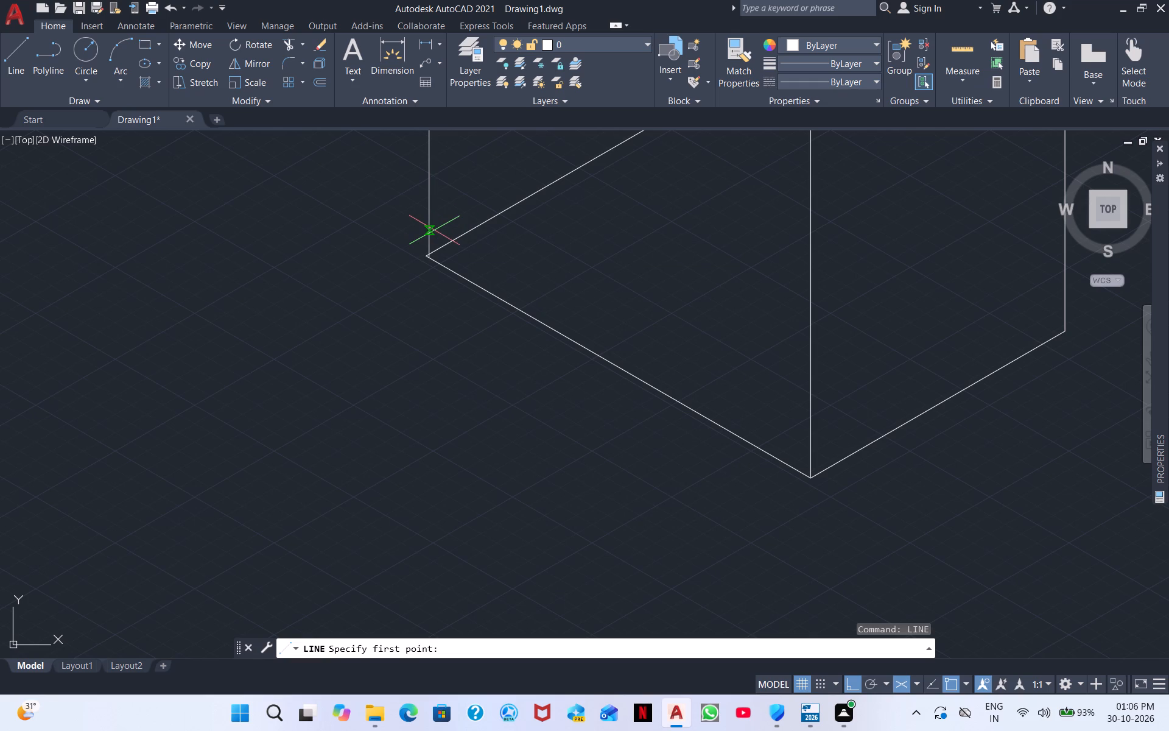
pyautogui.click(432, 236)
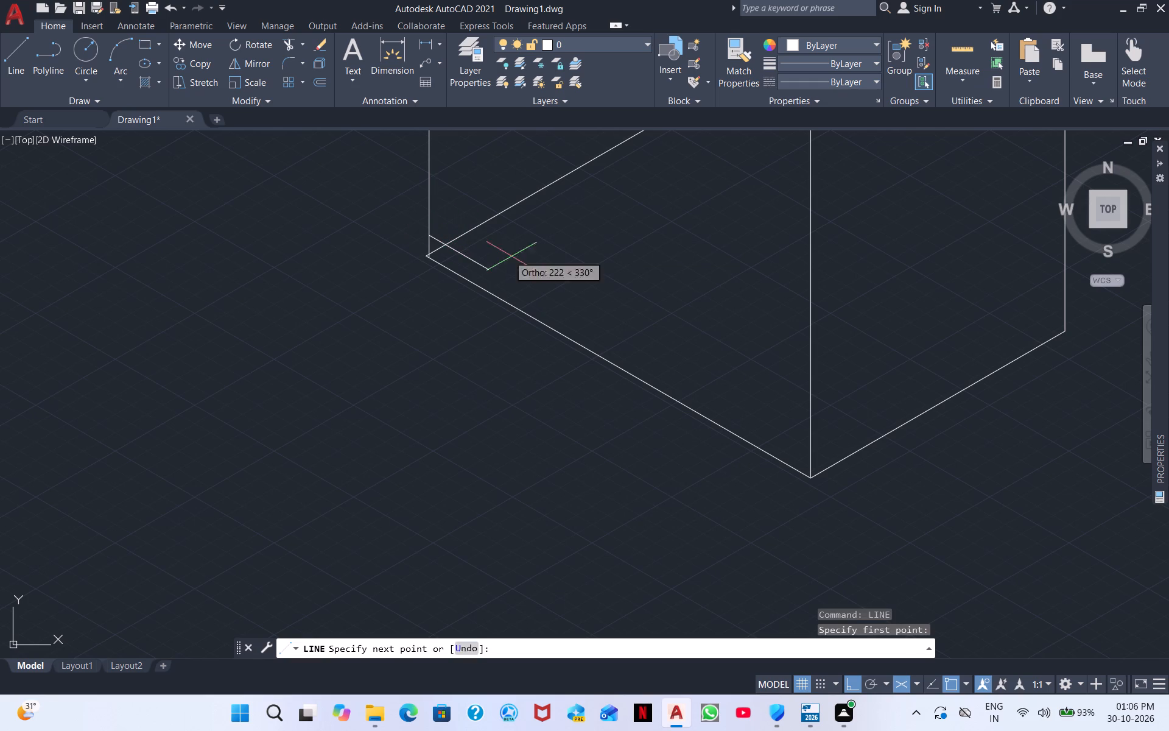
pyautogui.click(851, 462)
pyautogui.hotkey('ctrl', 'z')
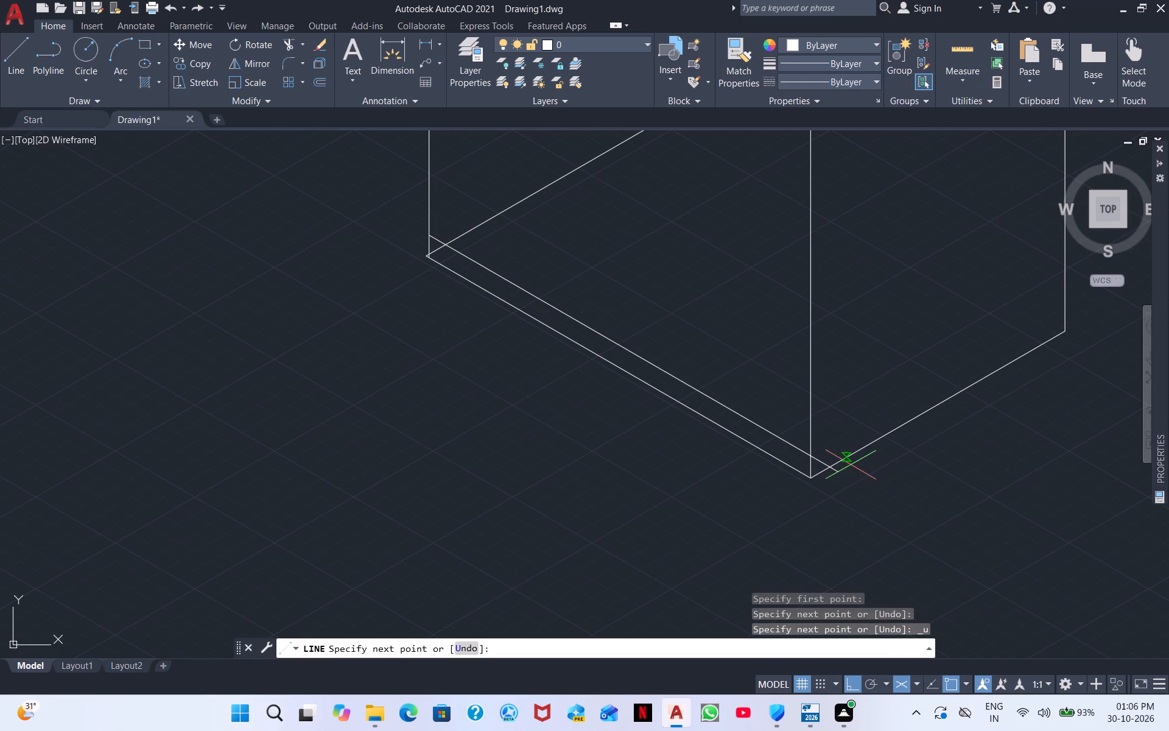
pyautogui.click(851, 473)
pyautogui.press('Escape')
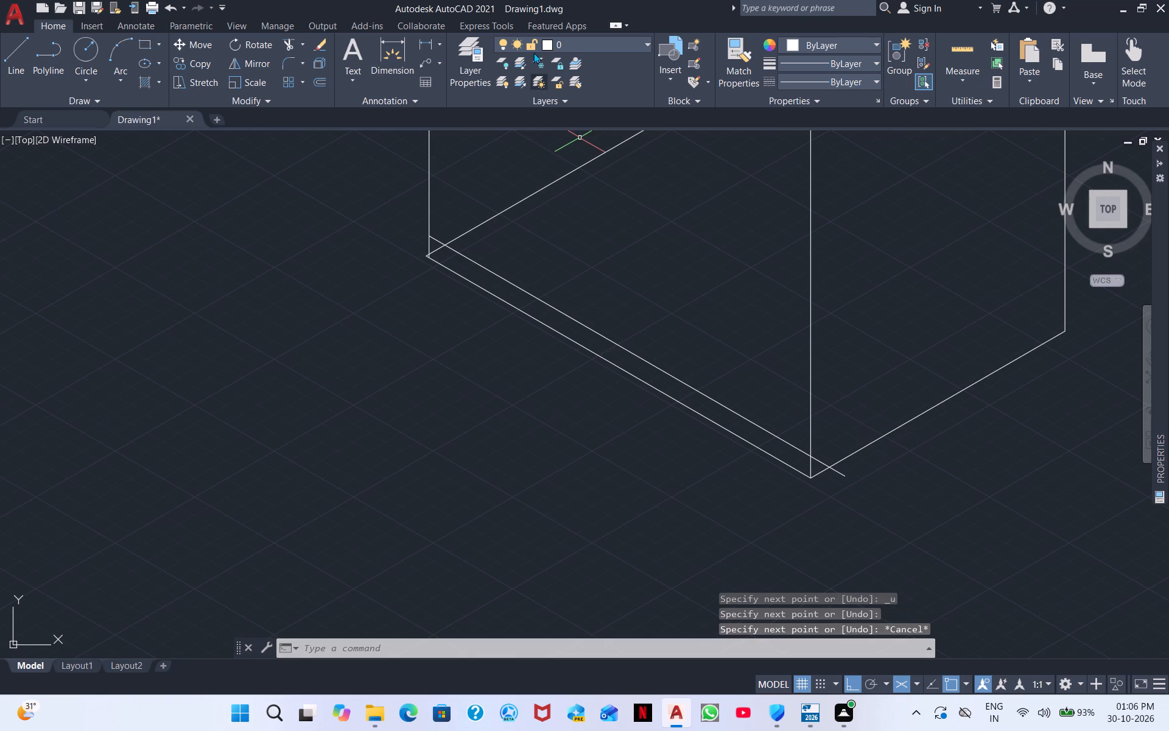
# Trim the base's 30° line and the near vertical edge below the new 330° line, plus that line's overhang past the vertical edge.
pyautogui.click(285, 43)
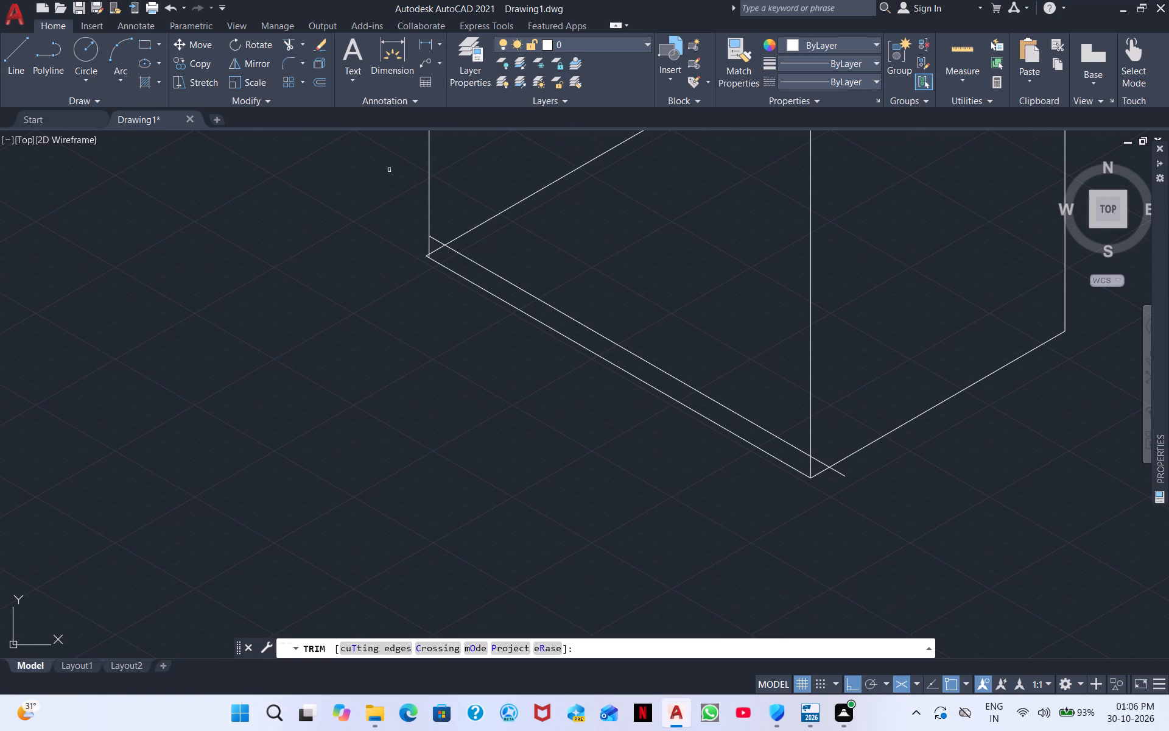
pyautogui.click(437, 250)
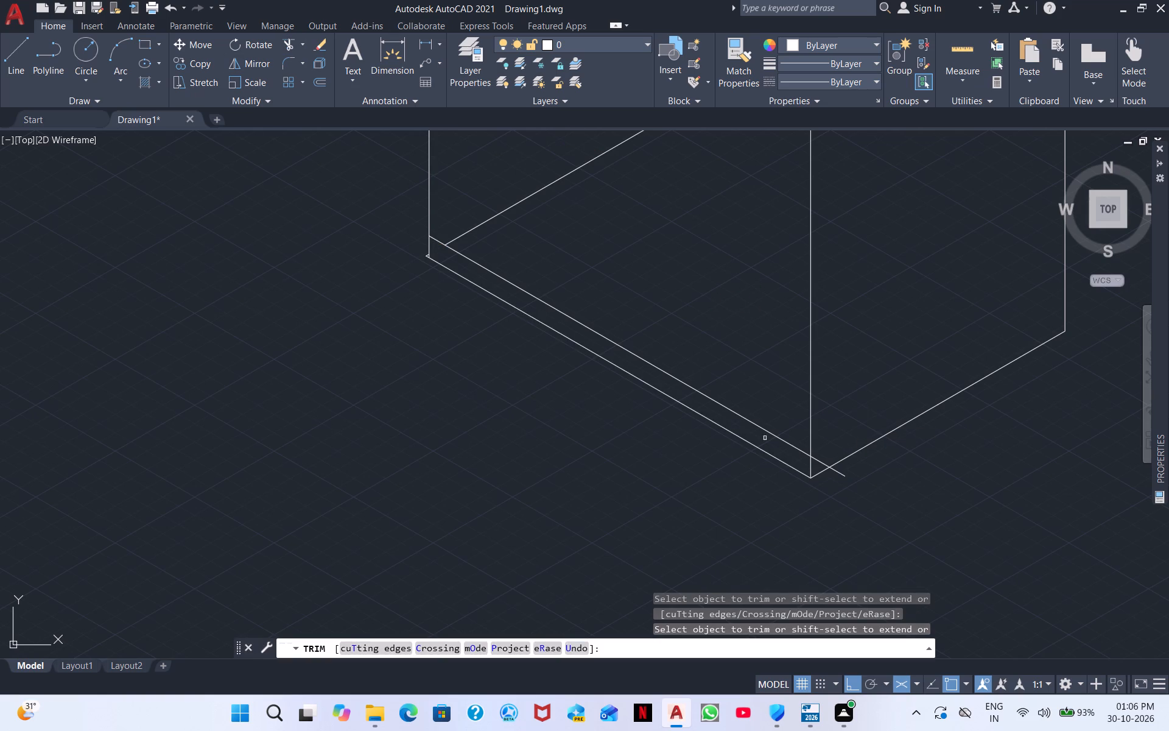
pyautogui.click(810, 464)
pyautogui.doubleClick(821, 462)
pyautogui.click(840, 471)
pyautogui.keyDown('shift'); pyautogui.click(822, 423); pyautogui.keyUp('shift')
pyautogui.keyDown('shift'); pyautogui.moveTo(825, 422); pyautogui.dragTo(804, 429); pyautogui.keyUp('shift')
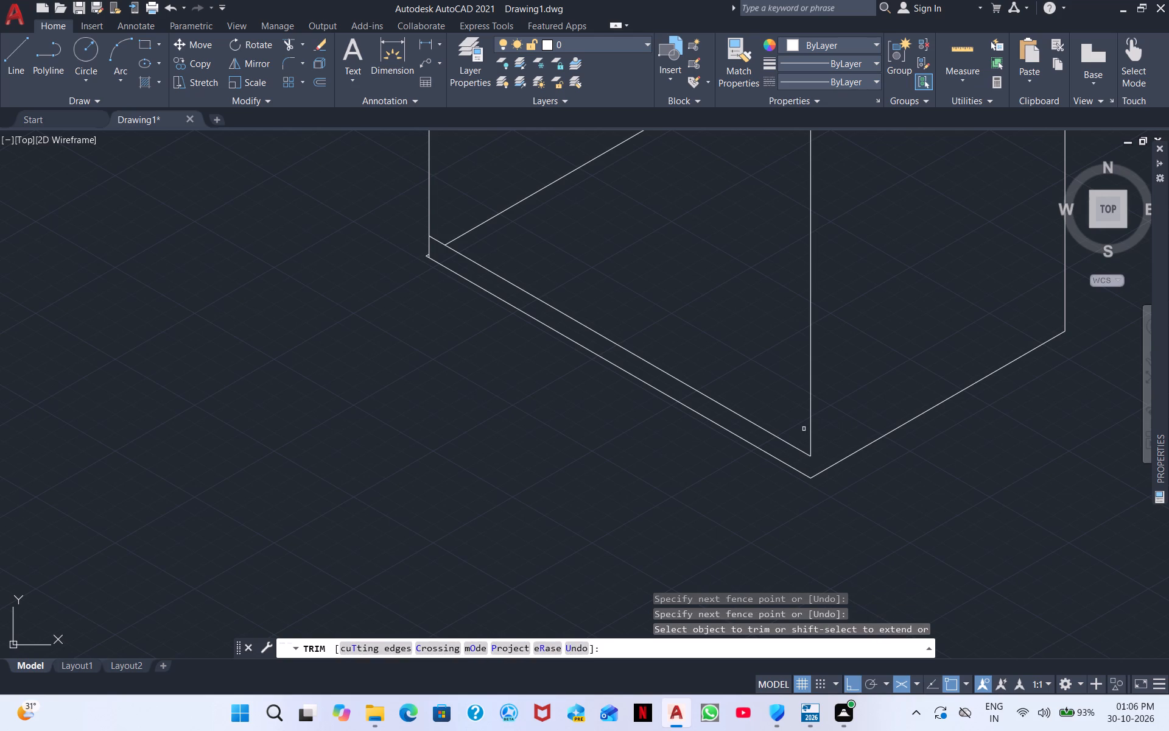
pyautogui.keyDown('shift'); pyautogui.moveTo(804, 429); pyautogui.dragTo(837, 421); pyautogui.keyUp('shift')
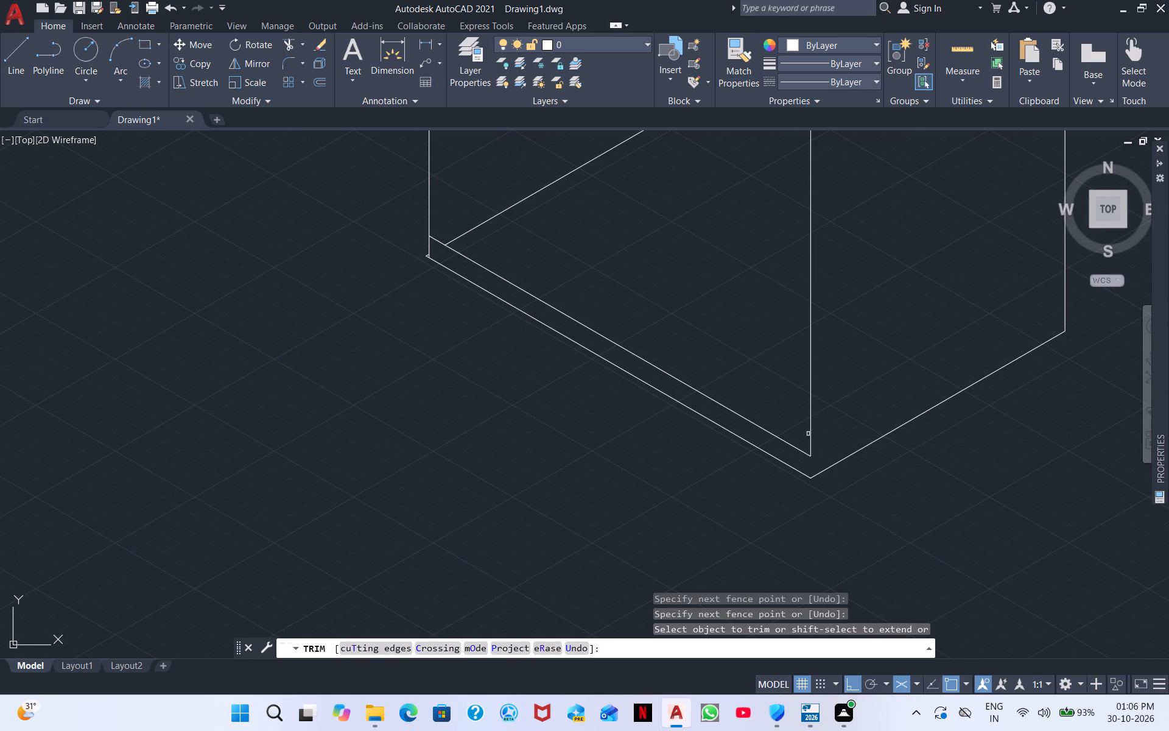
pyautogui.keyDown('shift'); pyautogui.click(812, 428); pyautogui.keyUp('shift')
# Trim the lowest pair's 30° line back to the middle pair's lower 330° line, removing the parts between and beyond that pair.
pyautogui.scroll(-2, 842, 387)
pyautogui.moveTo(848, 339); pyautogui.dragTo(835, 395, button='middle')
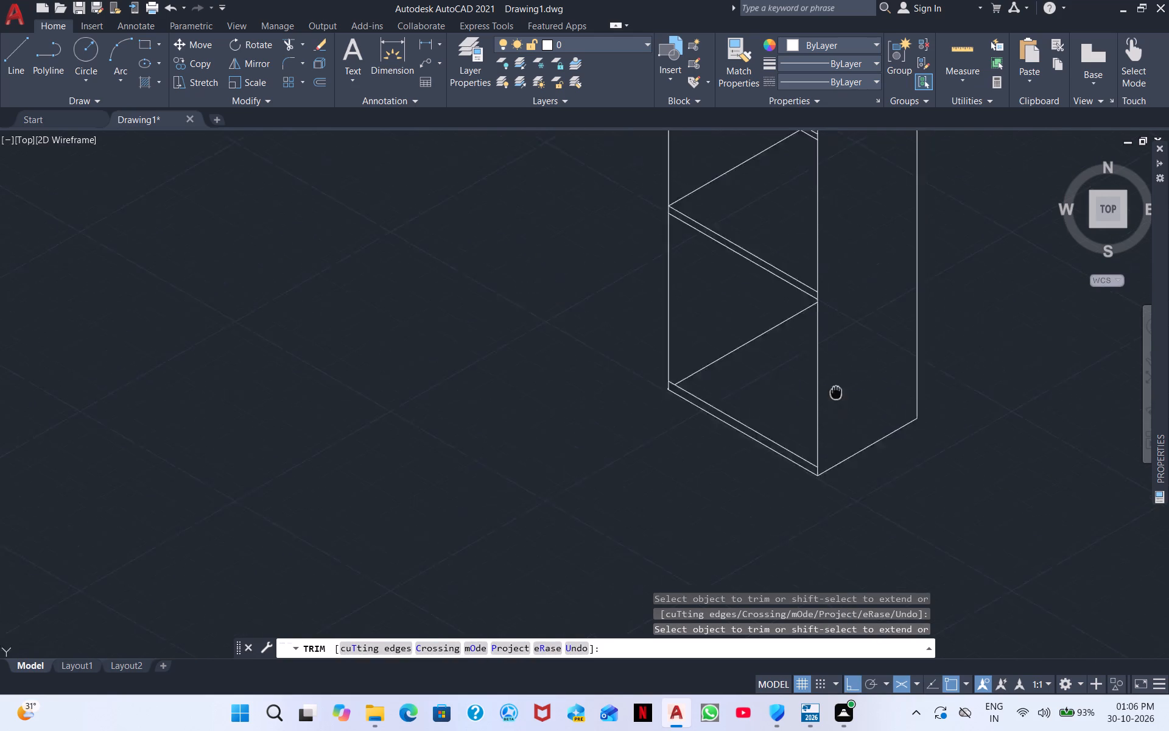
pyautogui.moveTo(835, 395); pyautogui.dragTo(789, 559, button='middle')
pyautogui.scroll(2, 740, 506)
pyautogui.moveTo(757, 392); pyautogui.dragTo(738, 476, button='middle')
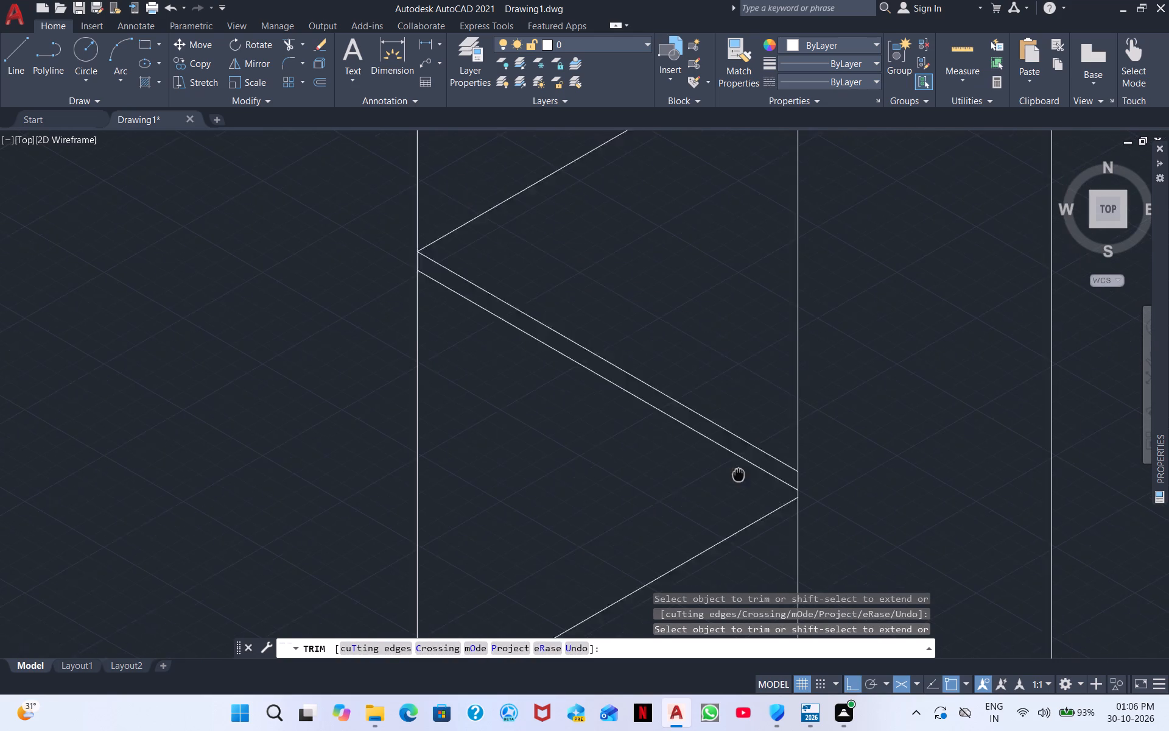
pyautogui.moveTo(738, 476); pyautogui.dragTo(739, 576, button='middle')
pyautogui.moveTo(567, 319); pyautogui.dragTo(496, 602, button='middle')
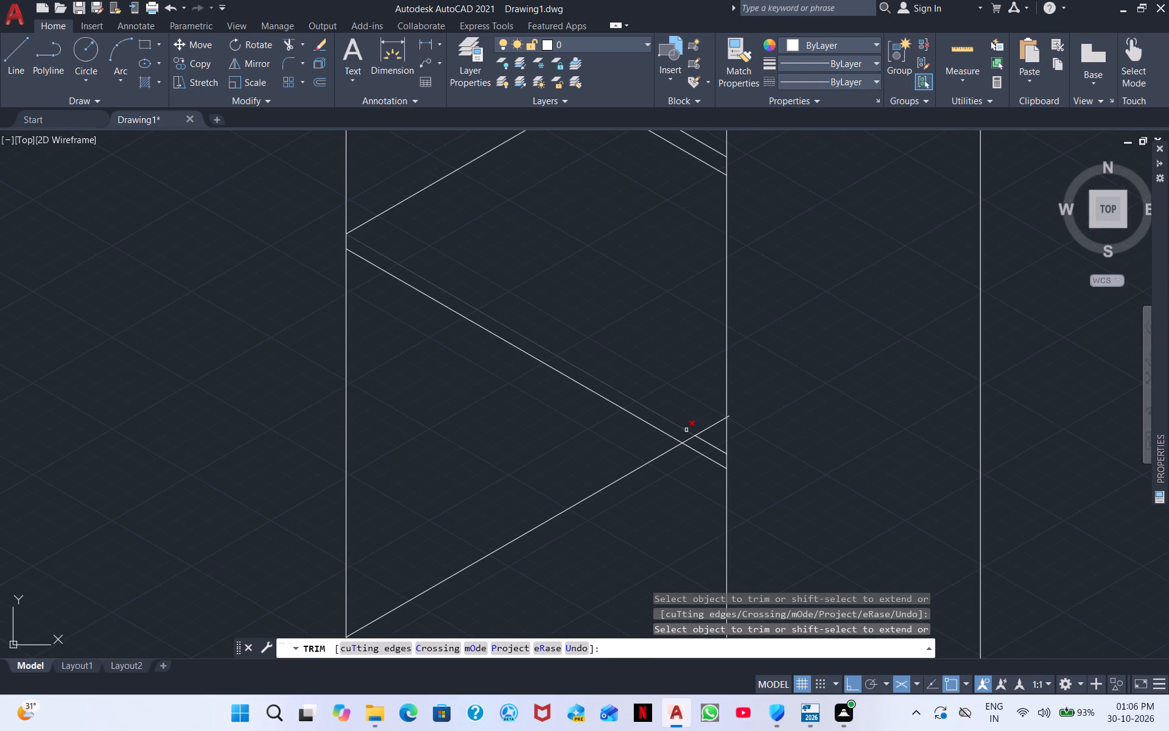
pyautogui.click(689, 440)
pyautogui.moveTo(704, 425); pyautogui.dragTo(708, 432)
pyautogui.moveTo(711, 423); pyautogui.dragTo(714, 438)
pyautogui.moveTo(711, 429); pyautogui.dragTo(706, 414)
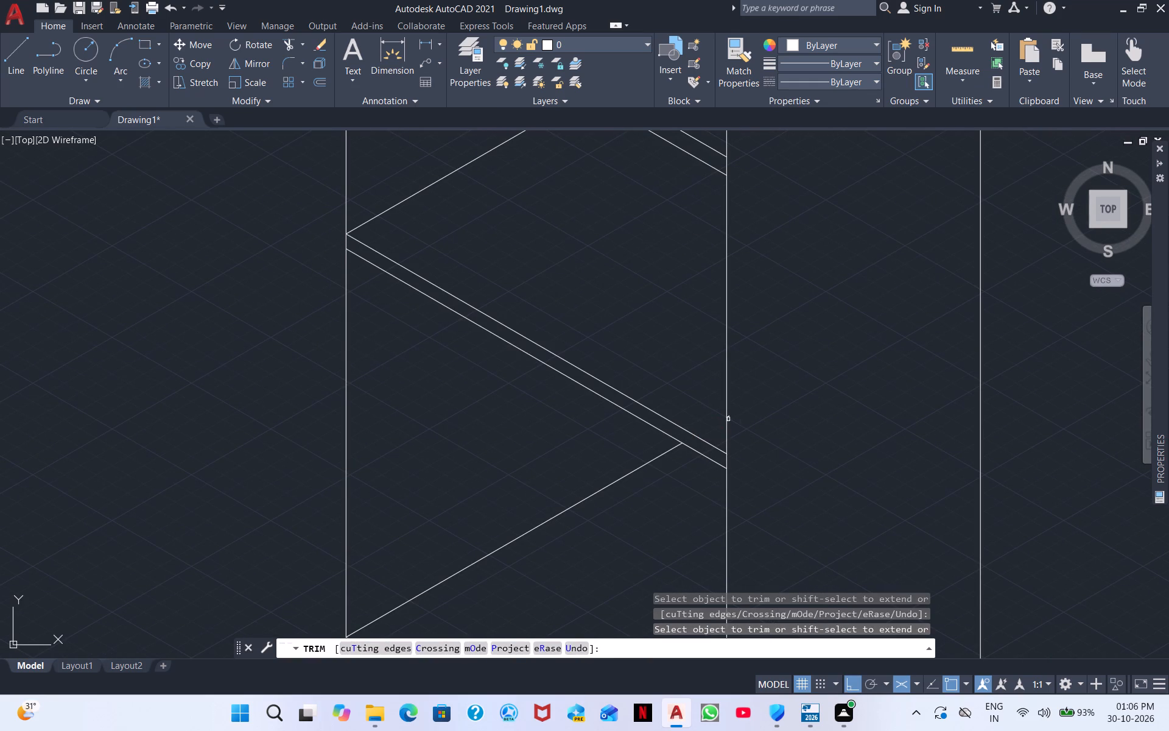
pyautogui.scroll(4, 740, 422)
pyautogui.moveTo(664, 381); pyautogui.dragTo(669, 420)
pyautogui.scroll(-2, 421, 331)
# Trim the middle pair's 30° line back to the uppermost pair's lower 330° line, removing the parts between and beyond that pair.
pyautogui.moveTo(429, 252); pyautogui.dragTo(426, 289, button='middle')
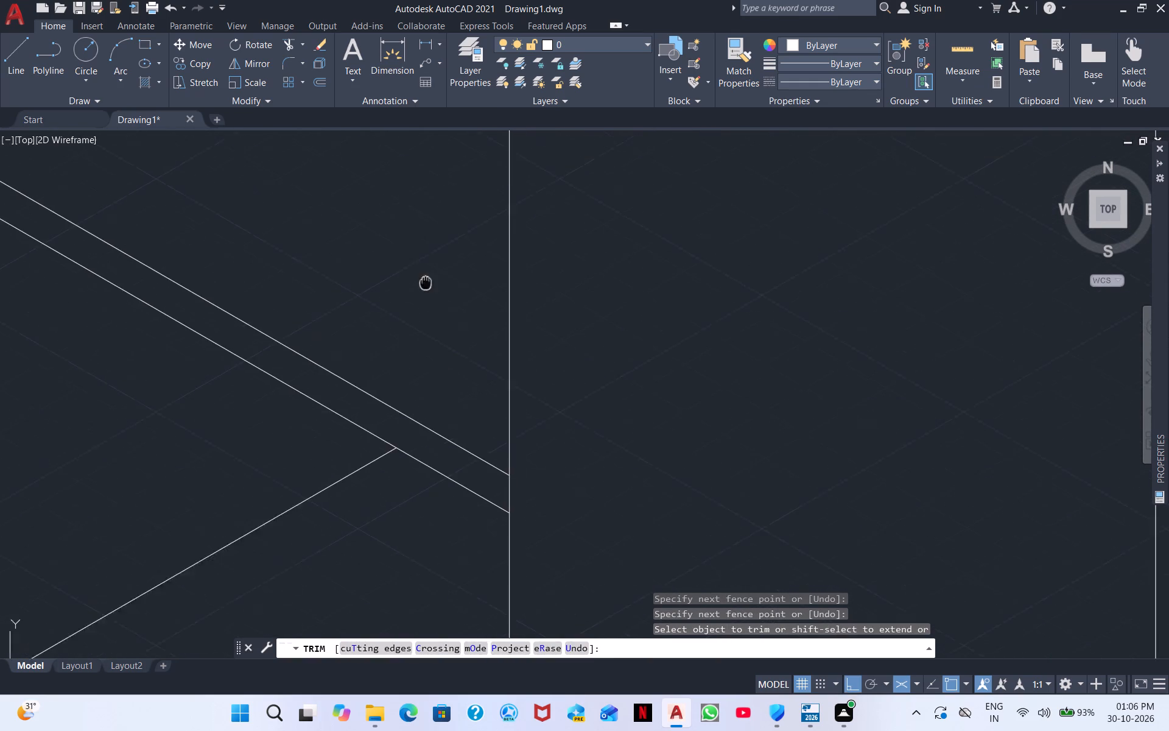
pyautogui.moveTo(426, 289); pyautogui.dragTo(739, 706, button='middle')
pyautogui.moveTo(651, 468); pyautogui.dragTo(708, 729, button='middle')
pyautogui.scroll(-1, 651, 470)
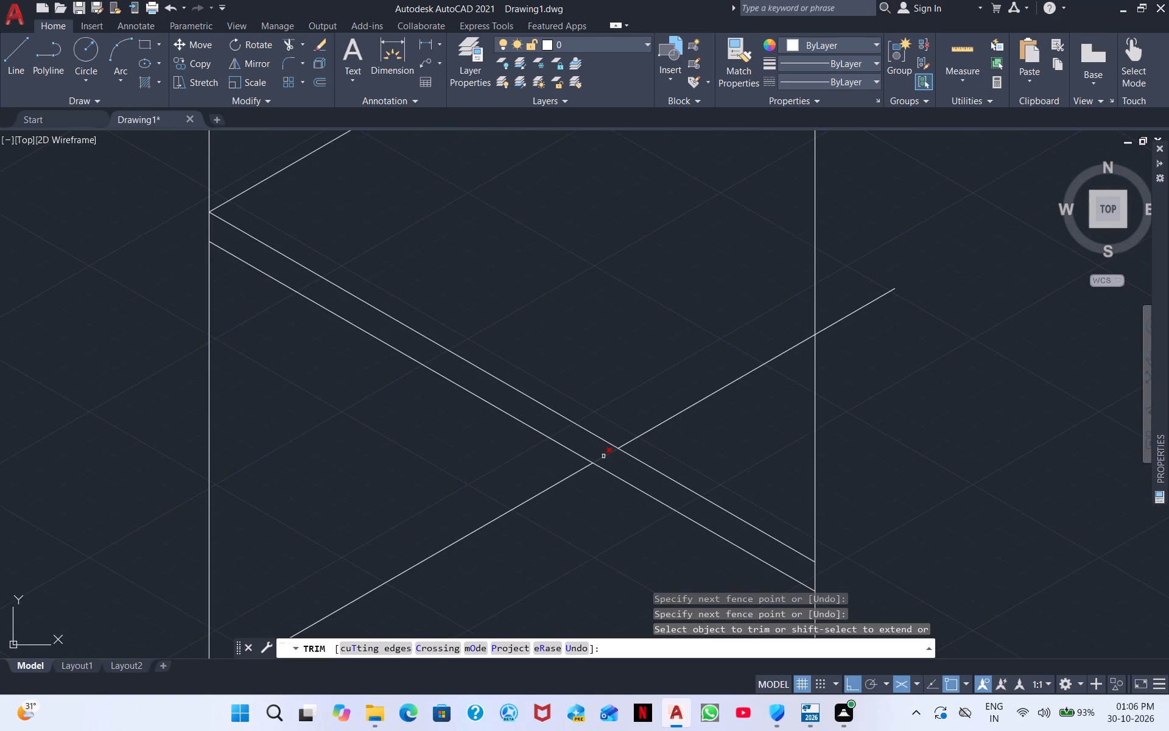
pyautogui.click(603, 456)
pyautogui.moveTo(623, 426); pyautogui.dragTo(673, 457)
pyautogui.moveTo(848, 303); pyautogui.dragTo(876, 335)
pyautogui.moveTo(572, 329); pyautogui.dragTo(802, 730, button='middle')
pyautogui.scroll(-1, 801, 724)
pyautogui.scroll(-2, 846, 528)
pyautogui.moveTo(804, 650); pyautogui.dragTo(614, 388, button='middle')
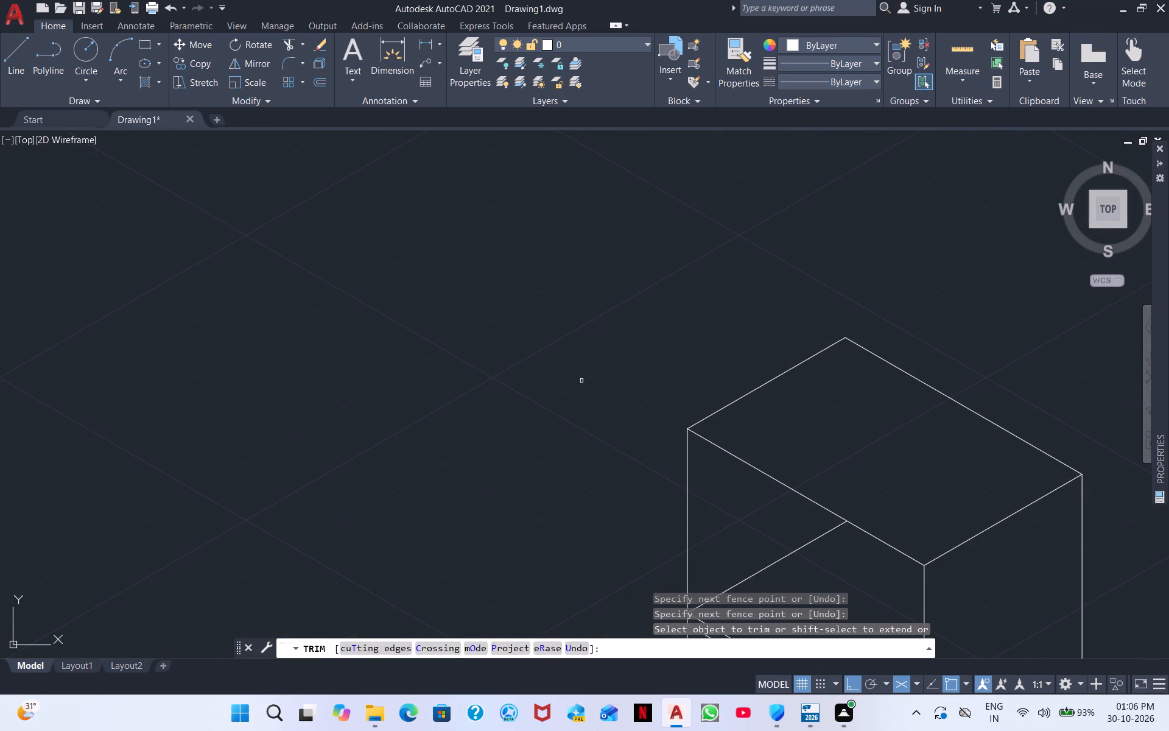
pyautogui.moveTo(713, 490); pyautogui.dragTo(648, 394, button='middle')
pyautogui.moveTo(737, 472); pyautogui.dragTo(718, 346, button='middle')
pyautogui.scroll(-1, 737, 472)
pyautogui.moveTo(715, 441); pyautogui.dragTo(717, 330, button='middle')
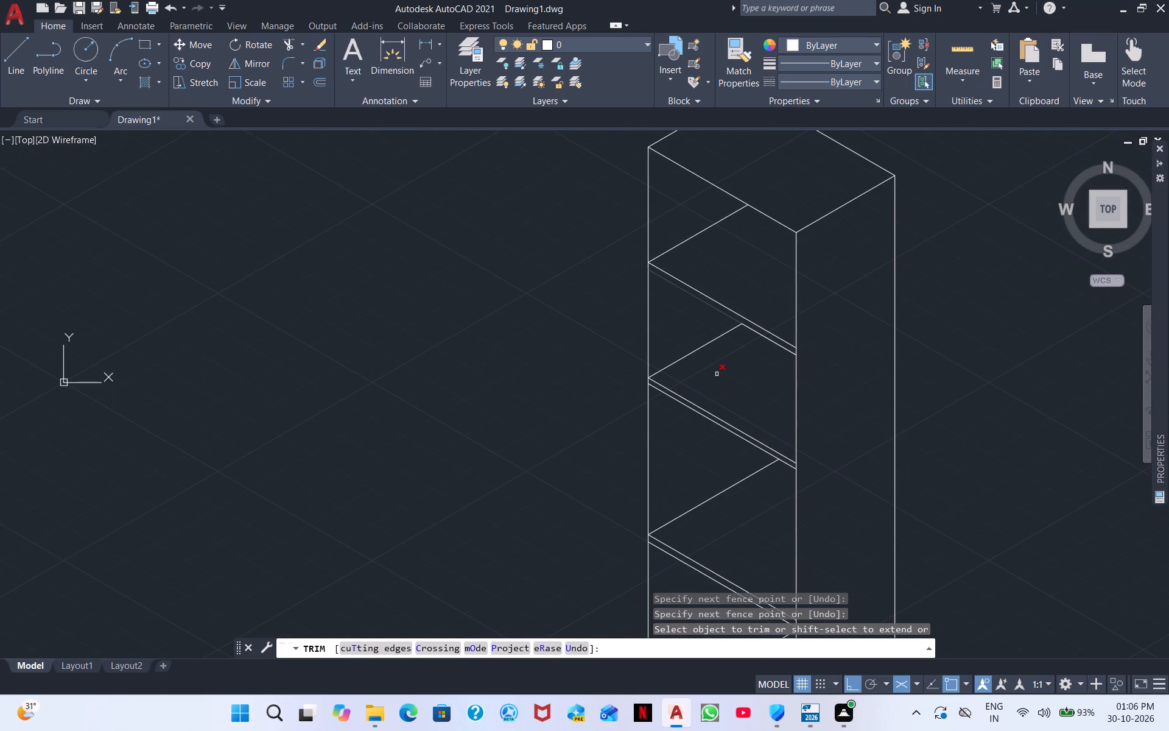
pyautogui.rightClick(1072, 384)
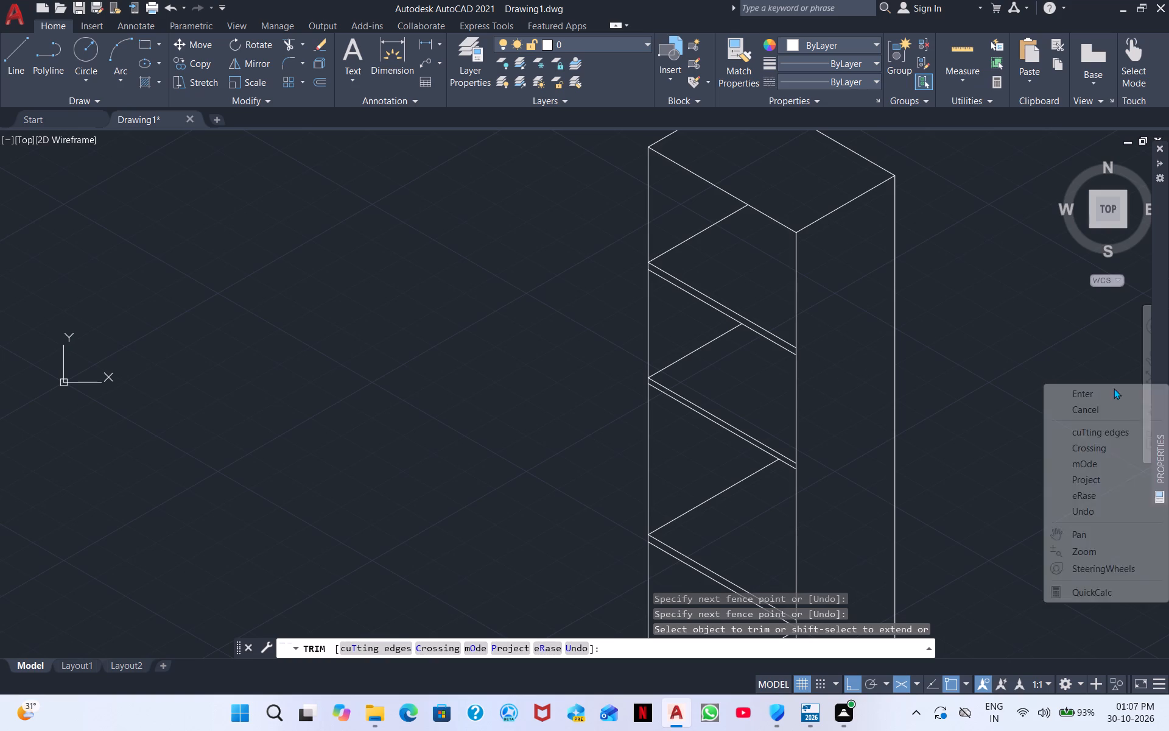
pyautogui.click(1111, 390)
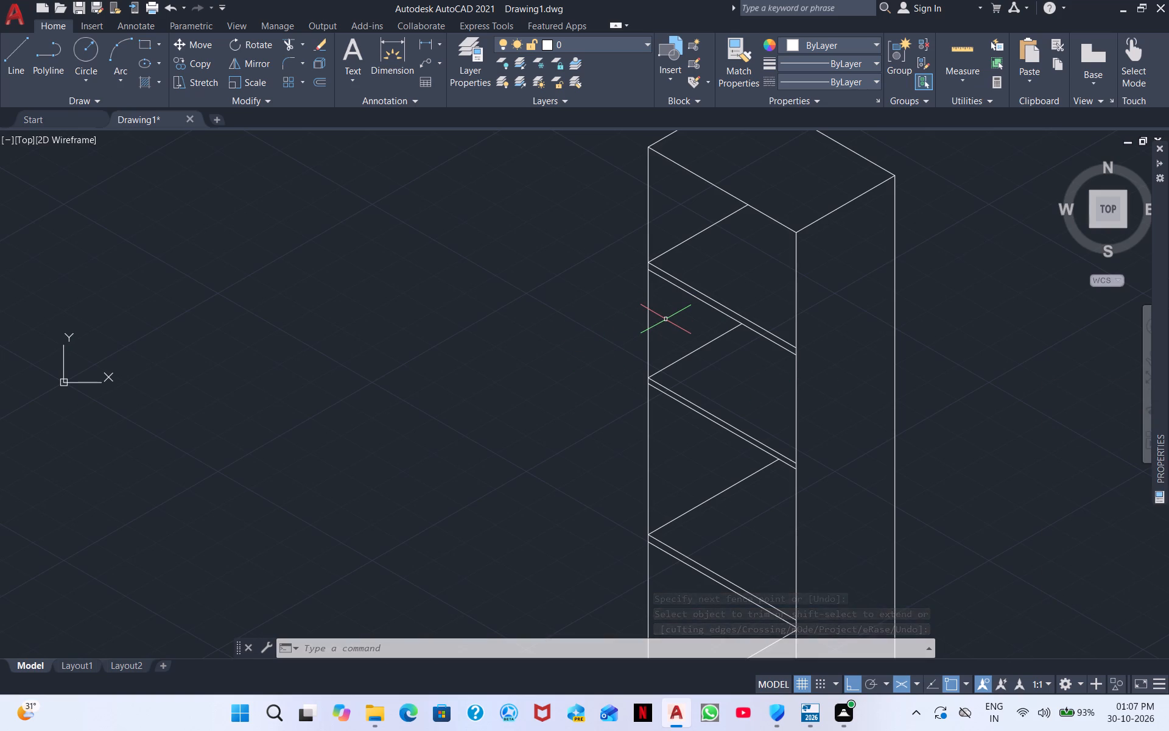
# From the top face's left corner, draw a 200 mm line at 150°, outward from the block.
pyautogui.moveTo(416, 232); pyautogui.dragTo(593, 457, button='middle')
pyautogui.moveTo(586, 407); pyautogui.dragTo(568, 370, button='middle')
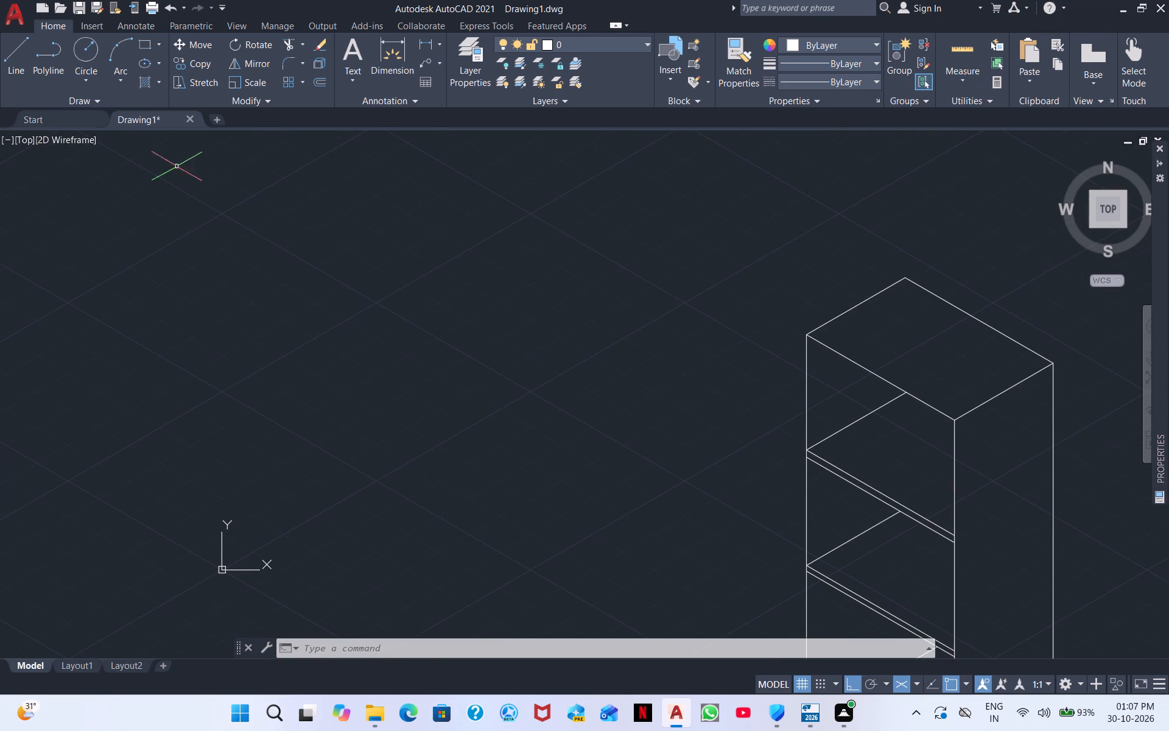
pyautogui.click(23, 63)
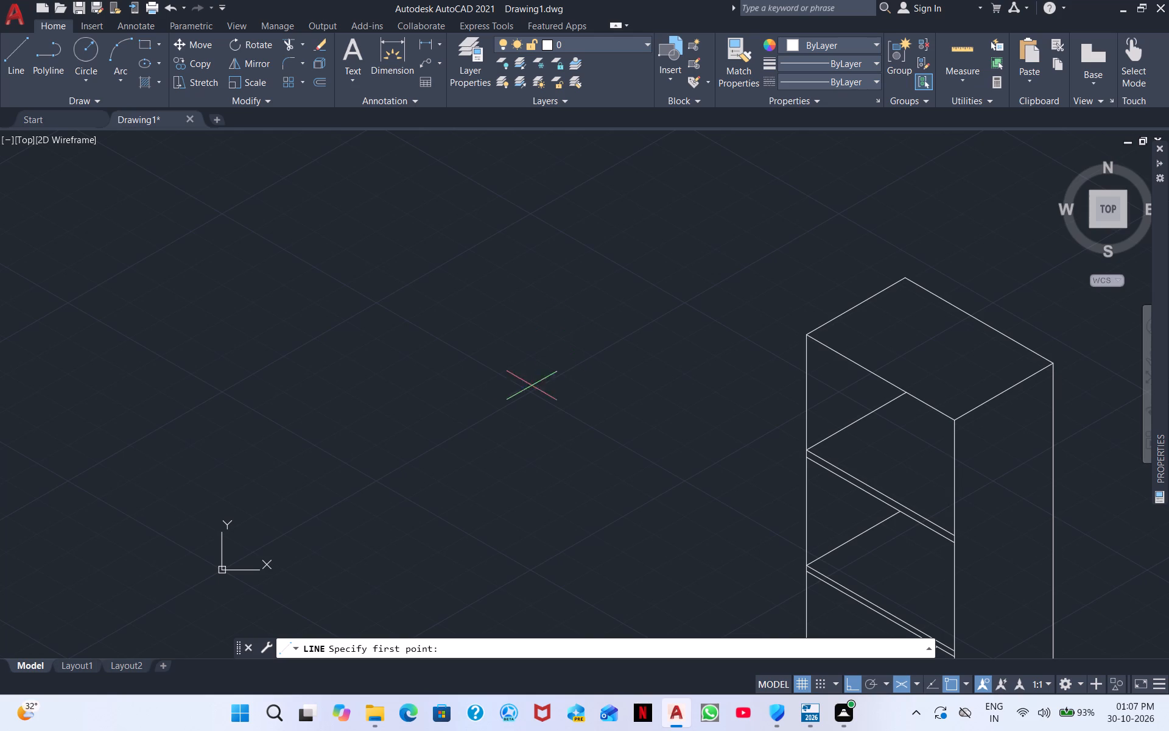
pyautogui.moveTo(935, 436); pyautogui.dragTo(755, 318, button='middle')
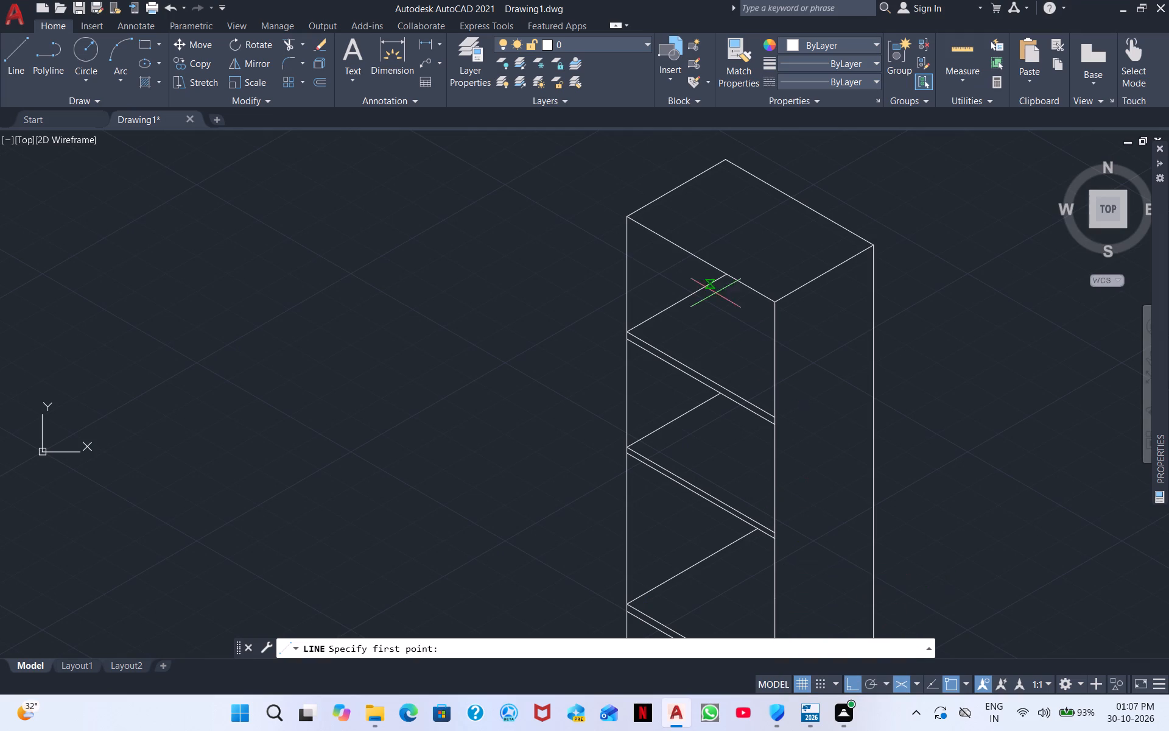
pyautogui.moveTo(587, 219); pyautogui.dragTo(682, 320, button='middle')
pyautogui.scroll(-1, 684, 305)
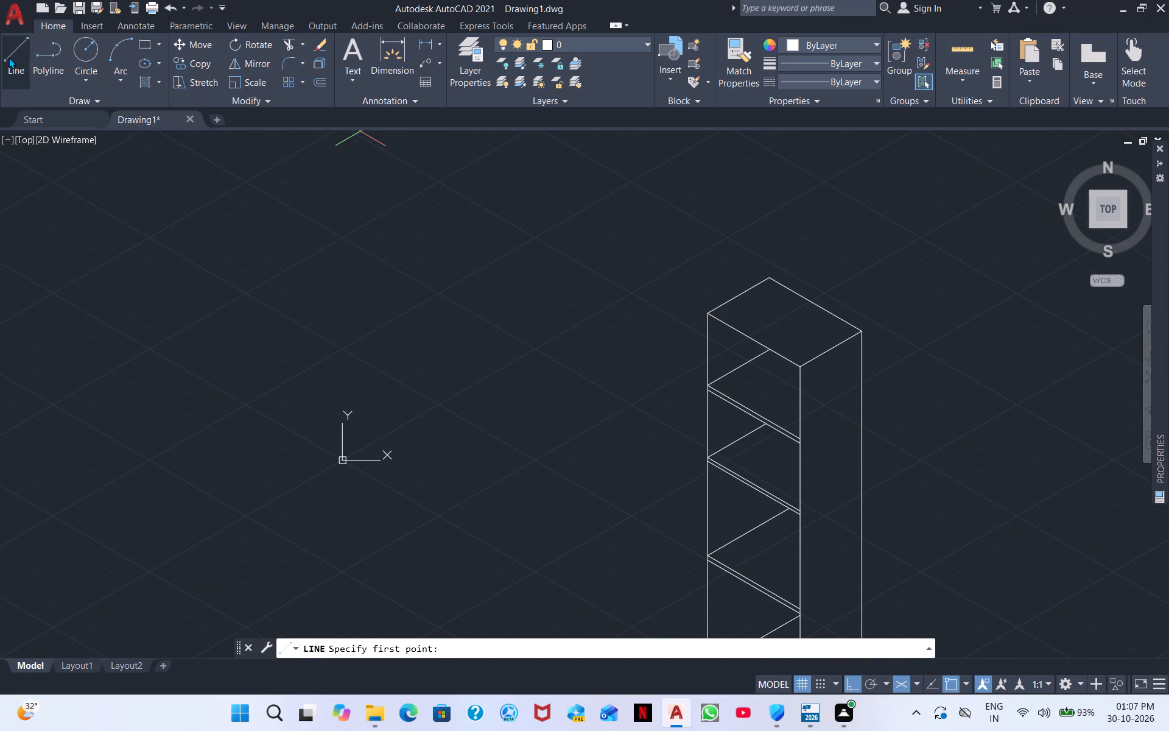
pyautogui.click(18, 58)
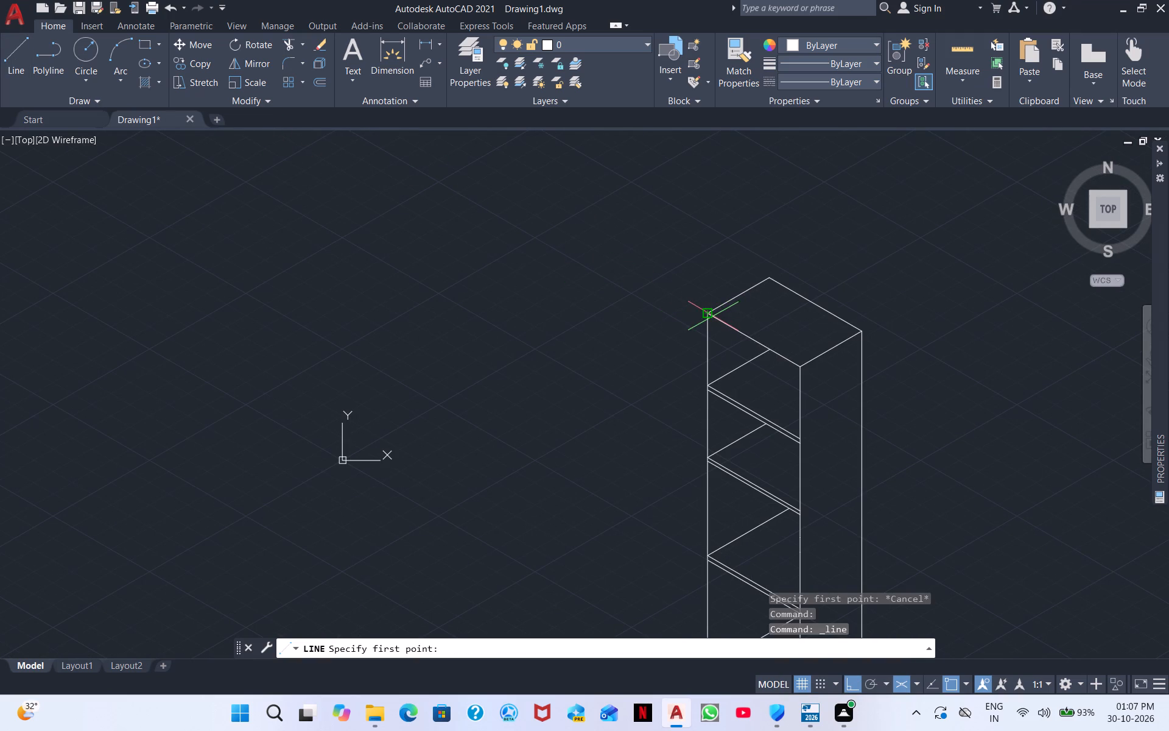
pyautogui.click(711, 316)
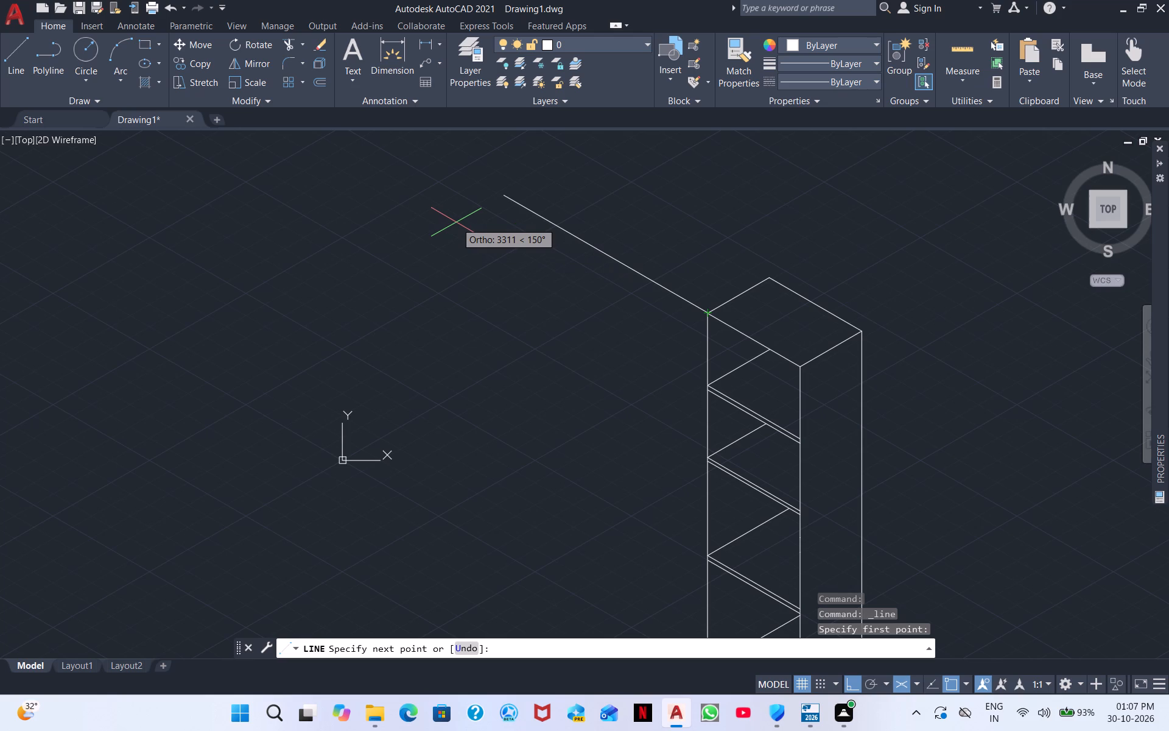
pyautogui.write('200')
pyautogui.press('Return')
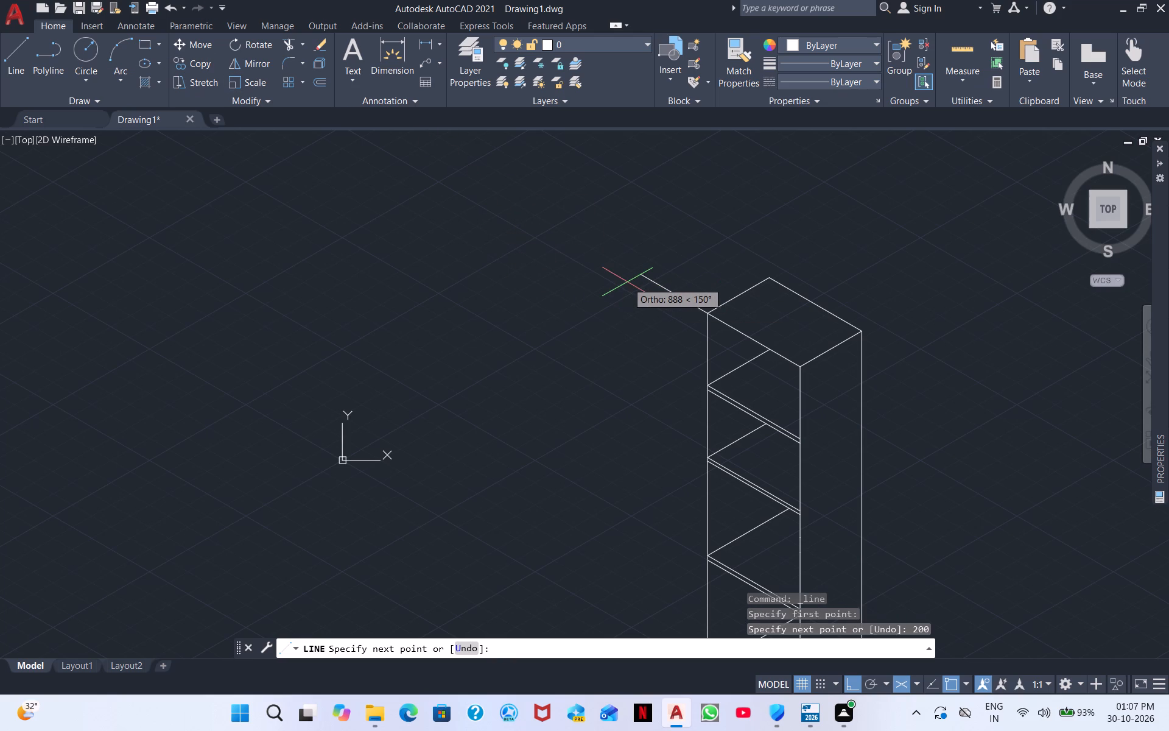
# Continue the line at 150° by 1800 mm and 1000 mm, and finish it with a freehand 30° segment parallel to the top face's short edge.
pyautogui.write('1800')
pyautogui.press('Return')
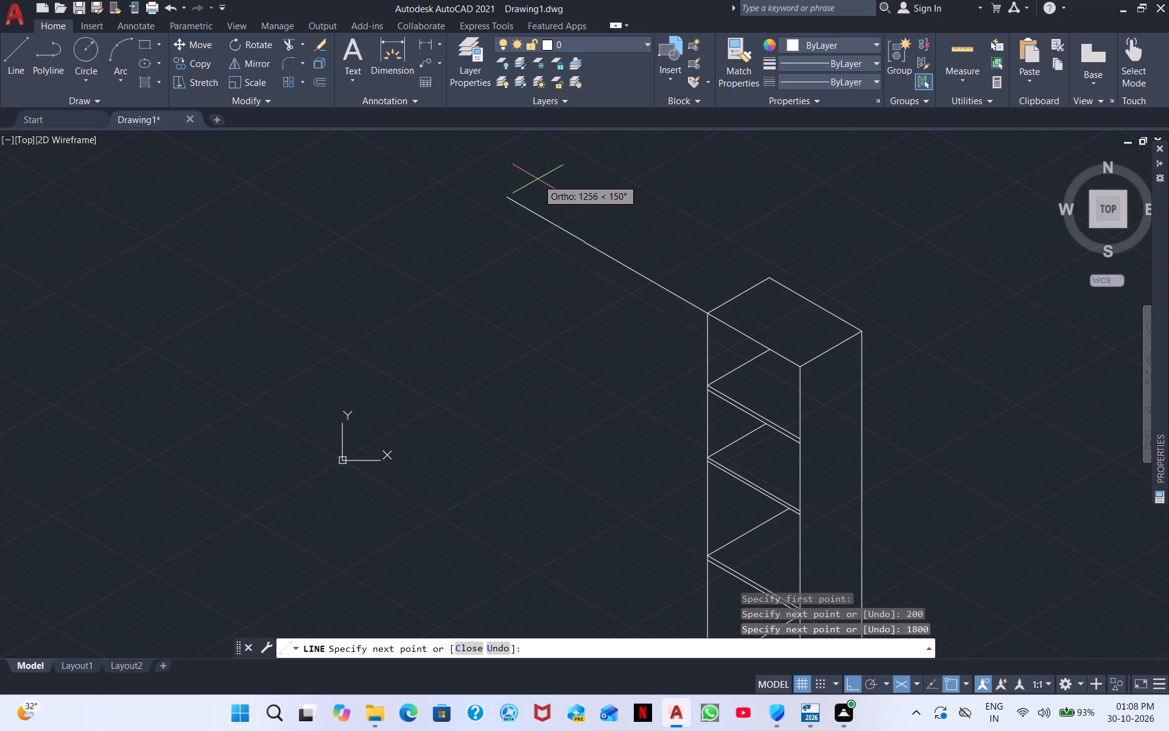
pyautogui.write('100')
pyautogui.press('0')
pyautogui.press('Return')
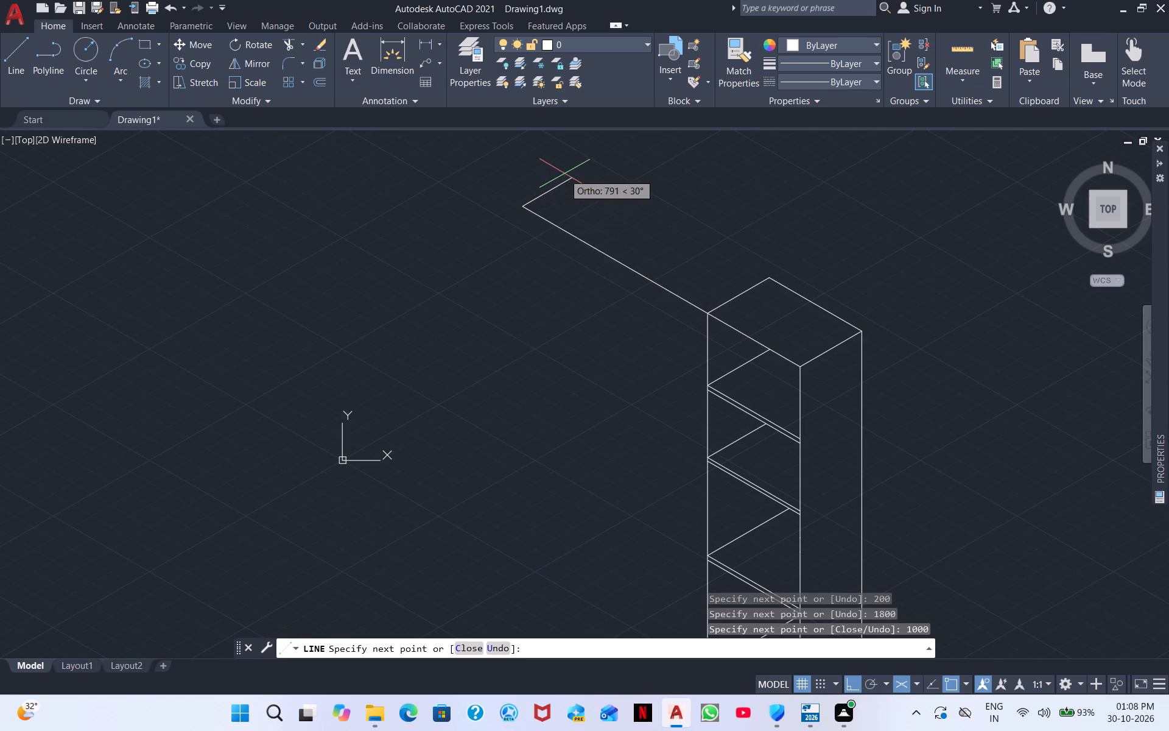
pyautogui.click(644, 160)
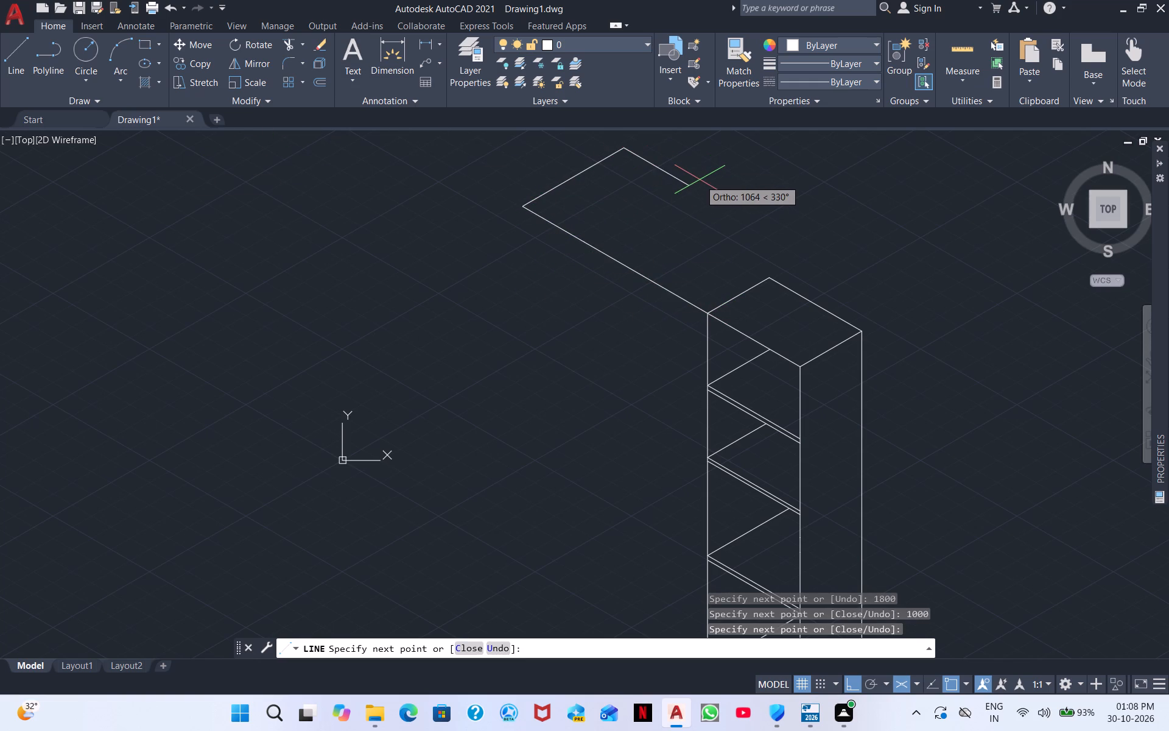
pyautogui.press('Escape')
# Draw a 150° line from the top face's back corner, extending past the new 30° line.
pyautogui.rightClick(815, 222)
pyautogui.click(896, 228)
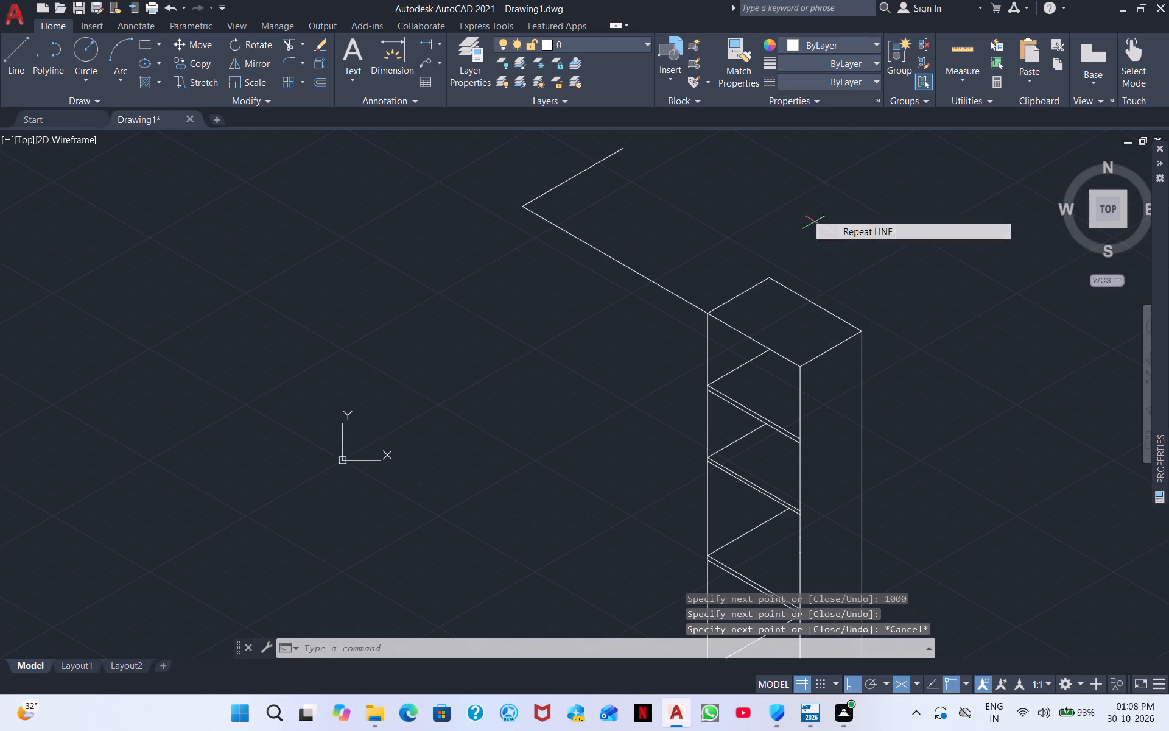
pyautogui.click(770, 277)
pyautogui.moveTo(669, 222); pyautogui.dragTo(749, 371, button='middle')
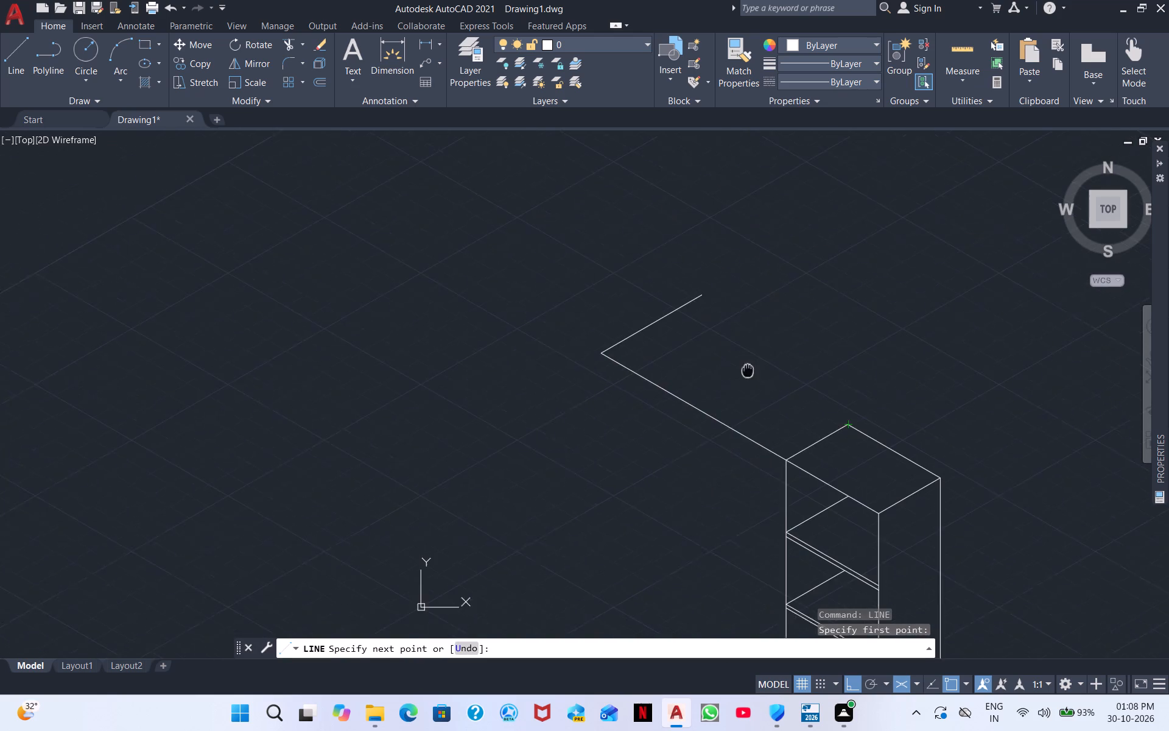
pyautogui.moveTo(749, 371); pyautogui.dragTo(754, 383, button='middle')
pyautogui.click(599, 269)
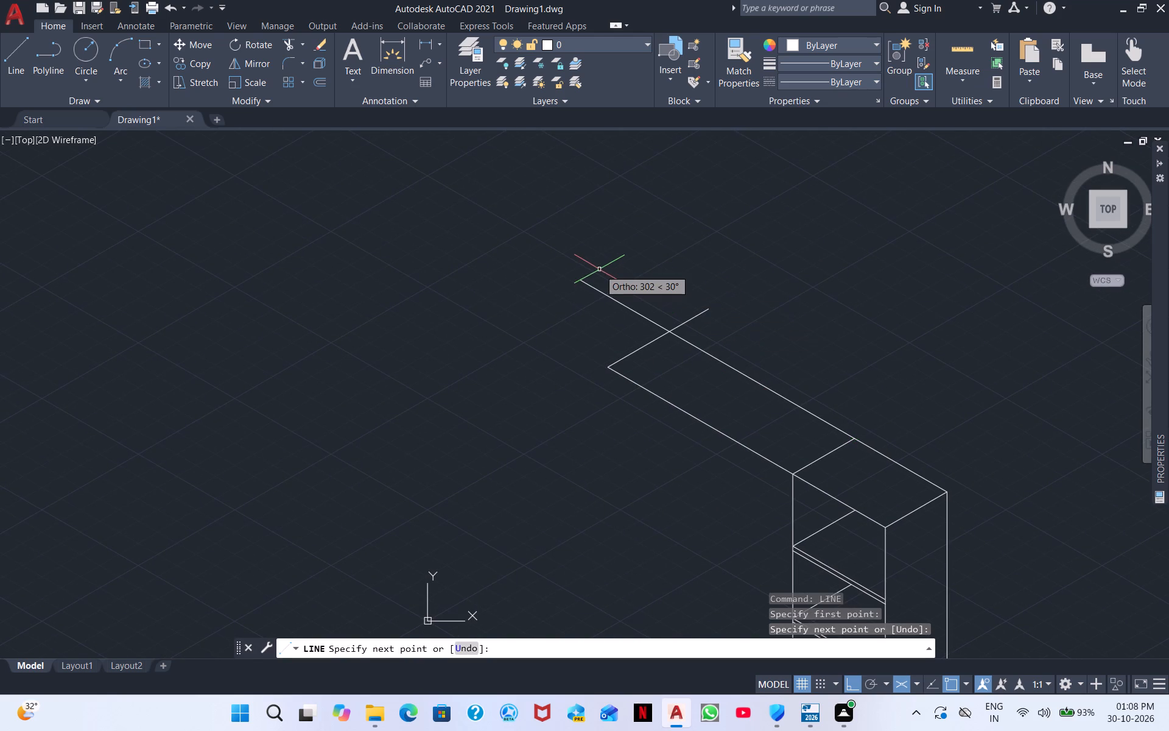
pyautogui.press('Escape')
# Trim the overhangs of the back 150° line and the 30° line beyond their crossing to close the extension's outline.
pyautogui.click(286, 45)
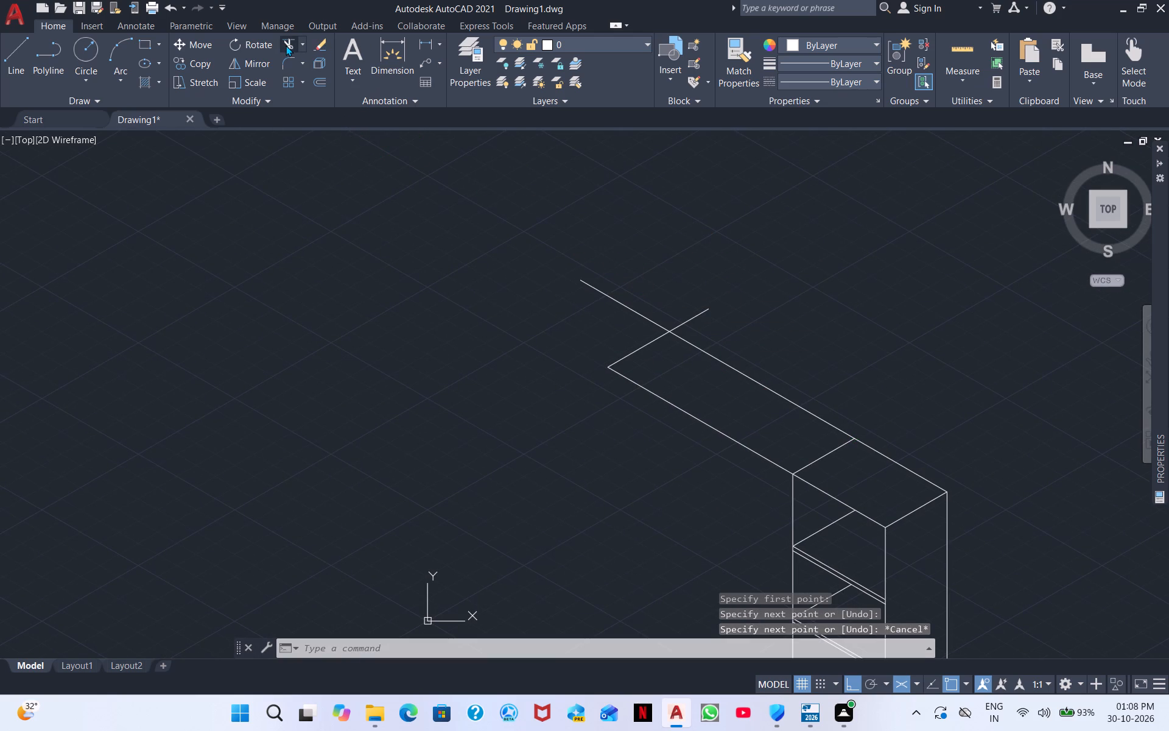
pyautogui.moveTo(629, 292); pyautogui.dragTo(608, 332)
pyautogui.moveTo(680, 301); pyautogui.dragTo(749, 343)
pyautogui.moveTo(764, 304); pyautogui.dragTo(740, 130, button='middle')
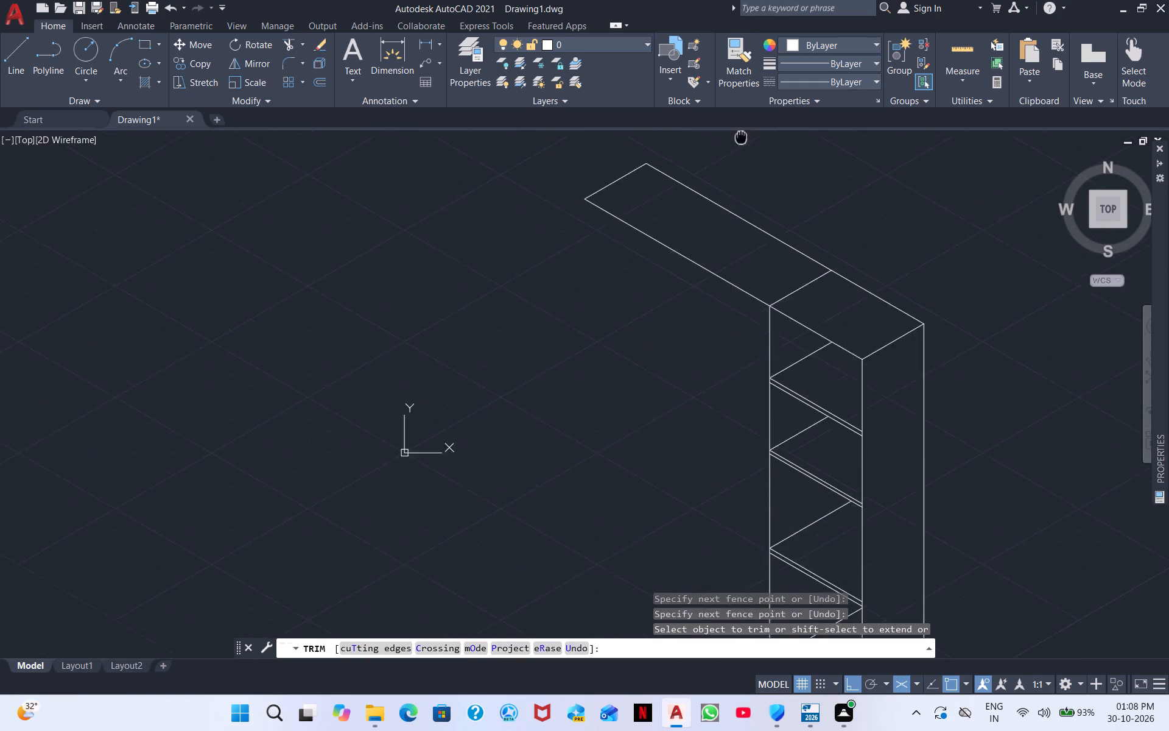
pyautogui.moveTo(740, 130); pyautogui.dragTo(729, 91, button='middle')
pyautogui.scroll(-1, 731, 91)
pyautogui.rightClick(1002, 280)
pyautogui.click(1063, 291)
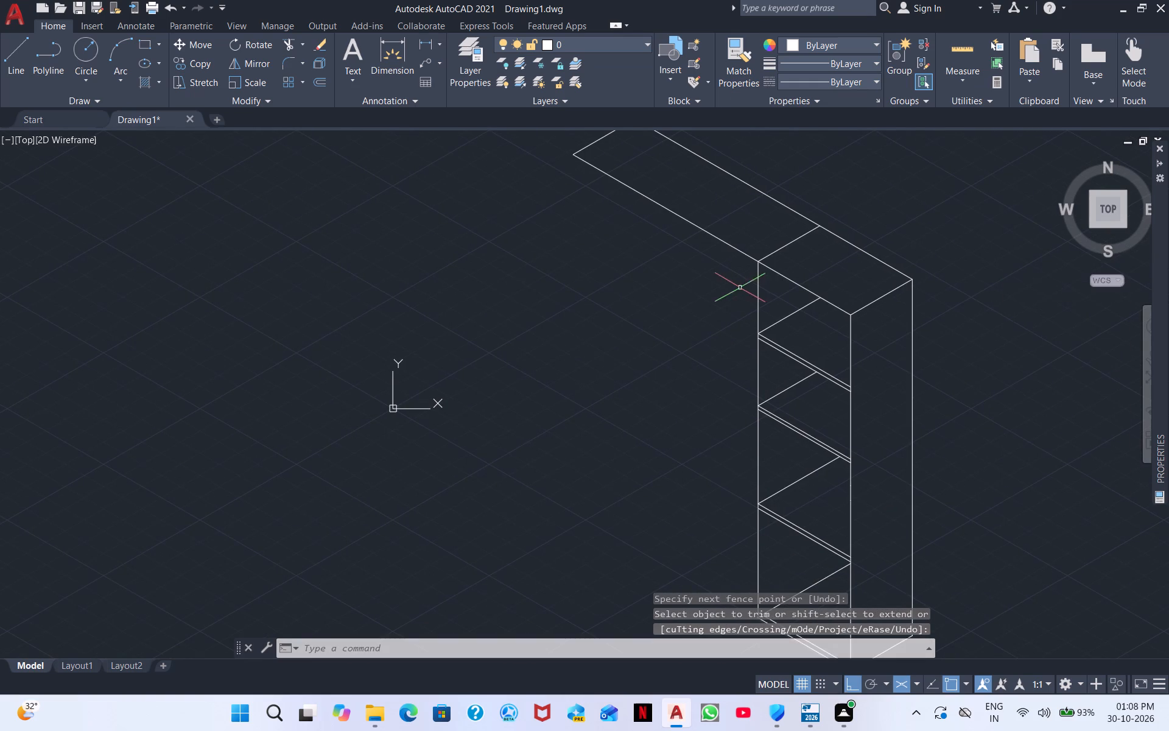
# Draw a freehand 150° line from the outer end of the middle shelf pair's lower line, reaching beyond the top extension's outer corner.
pyautogui.moveTo(740, 287); pyautogui.dragTo(784, 337, button='middle')
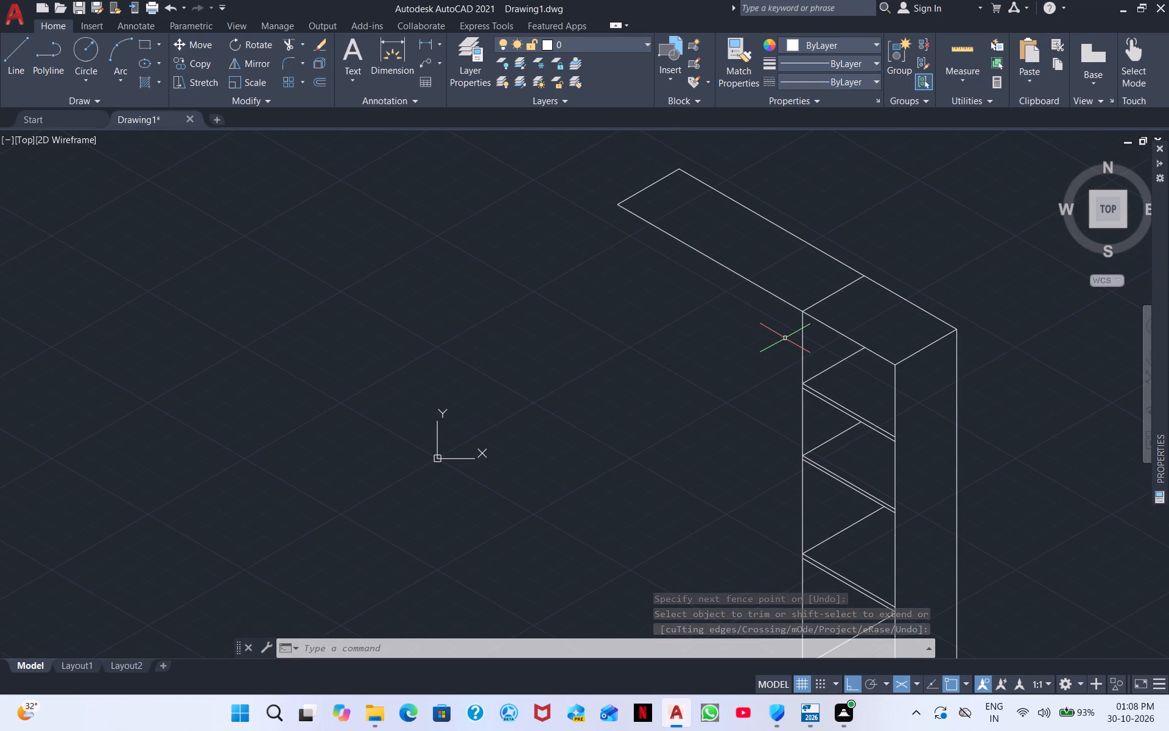
pyautogui.click(12, 61)
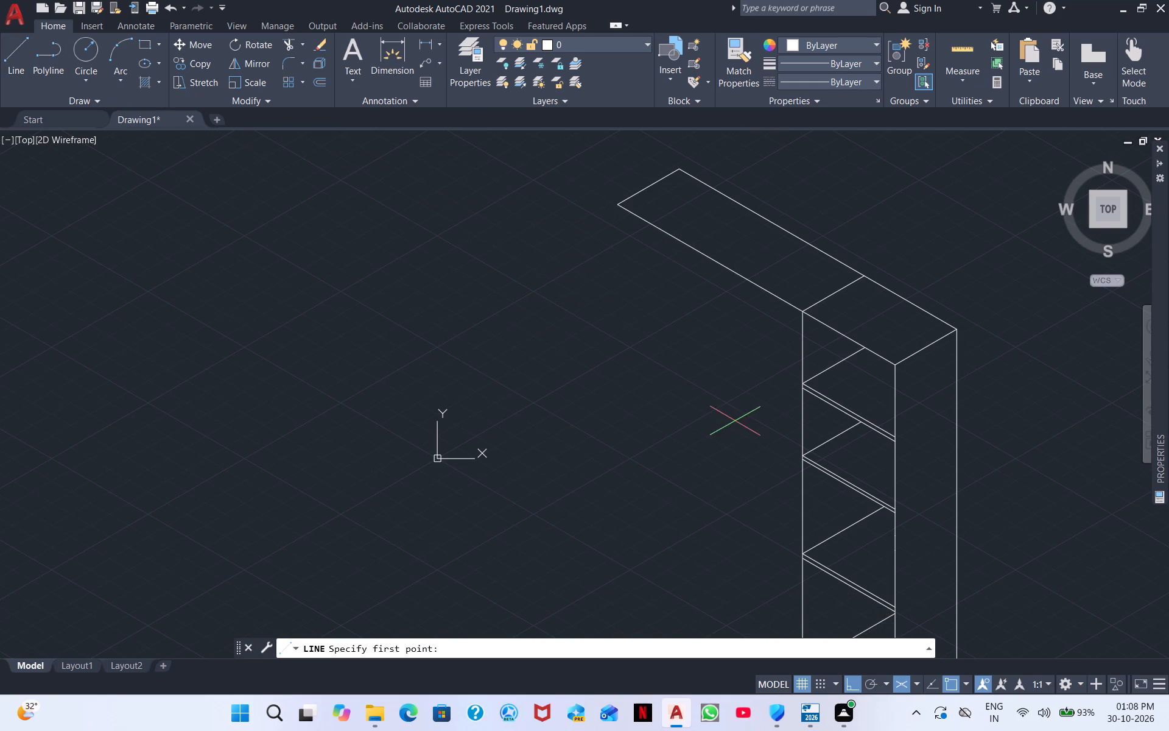
pyautogui.scroll(4, 786, 451)
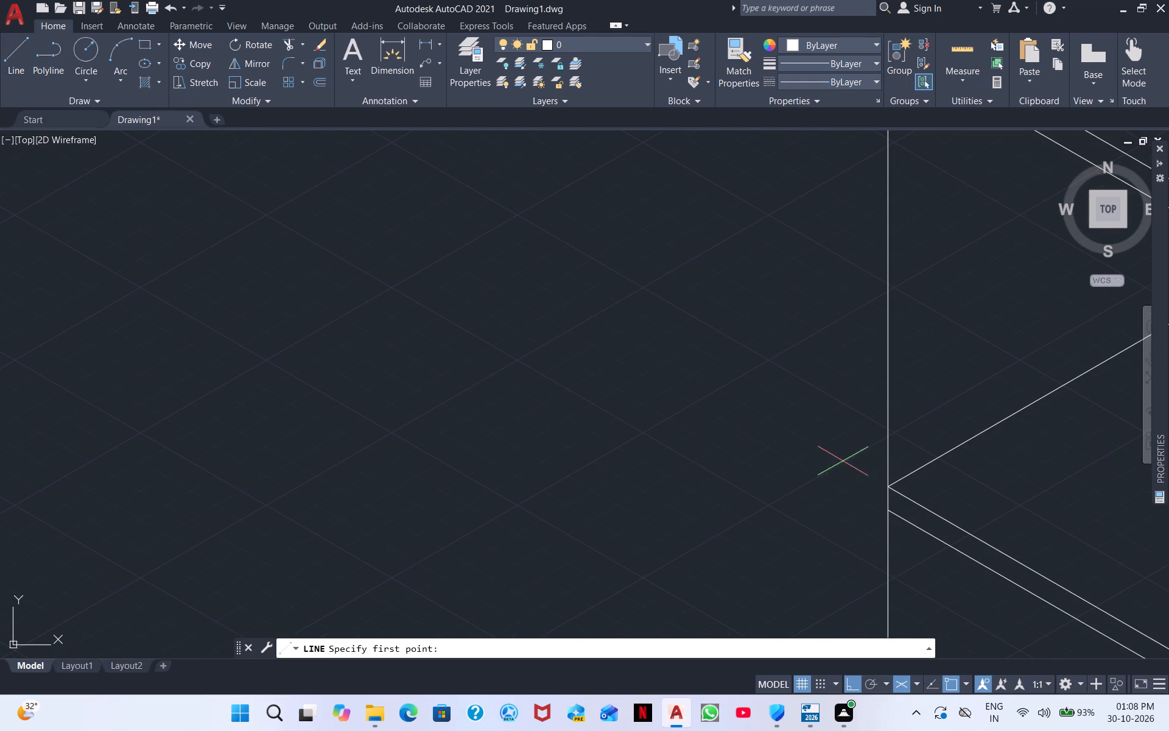
pyautogui.click(881, 507)
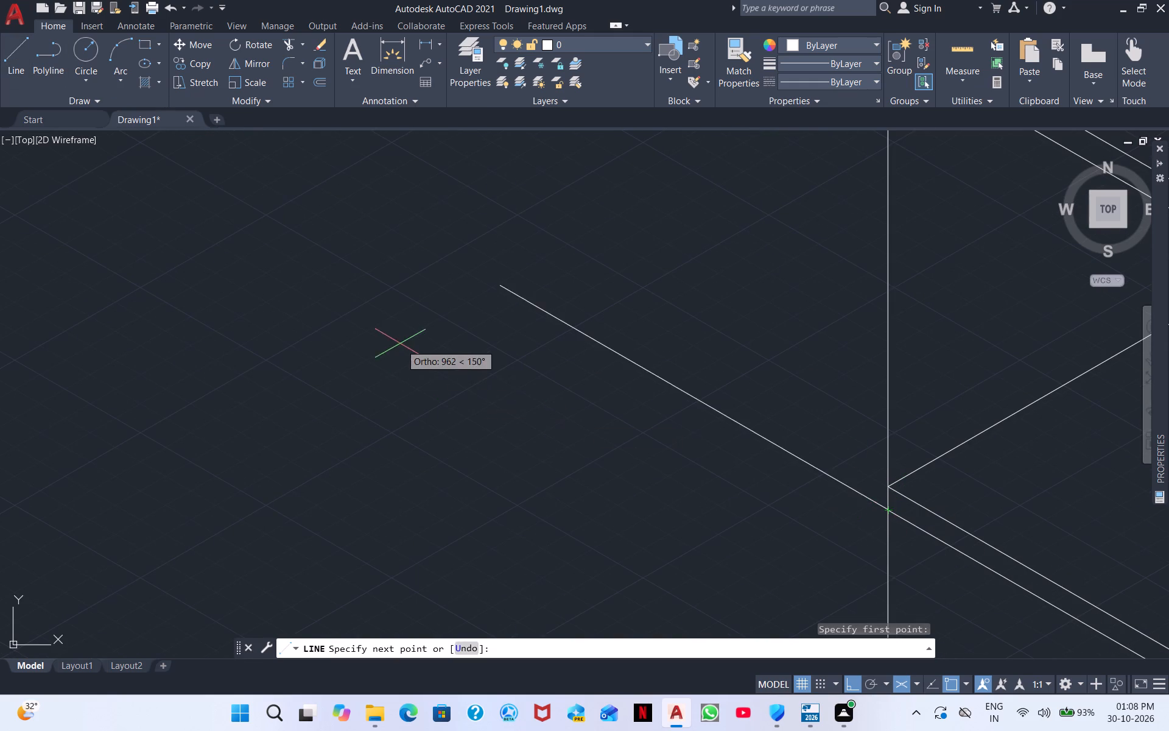
pyautogui.moveTo(399, 342); pyautogui.dragTo(1168, 565, button='middle')
pyautogui.scroll(-3, 1168, 563)
pyautogui.click(597, 266)
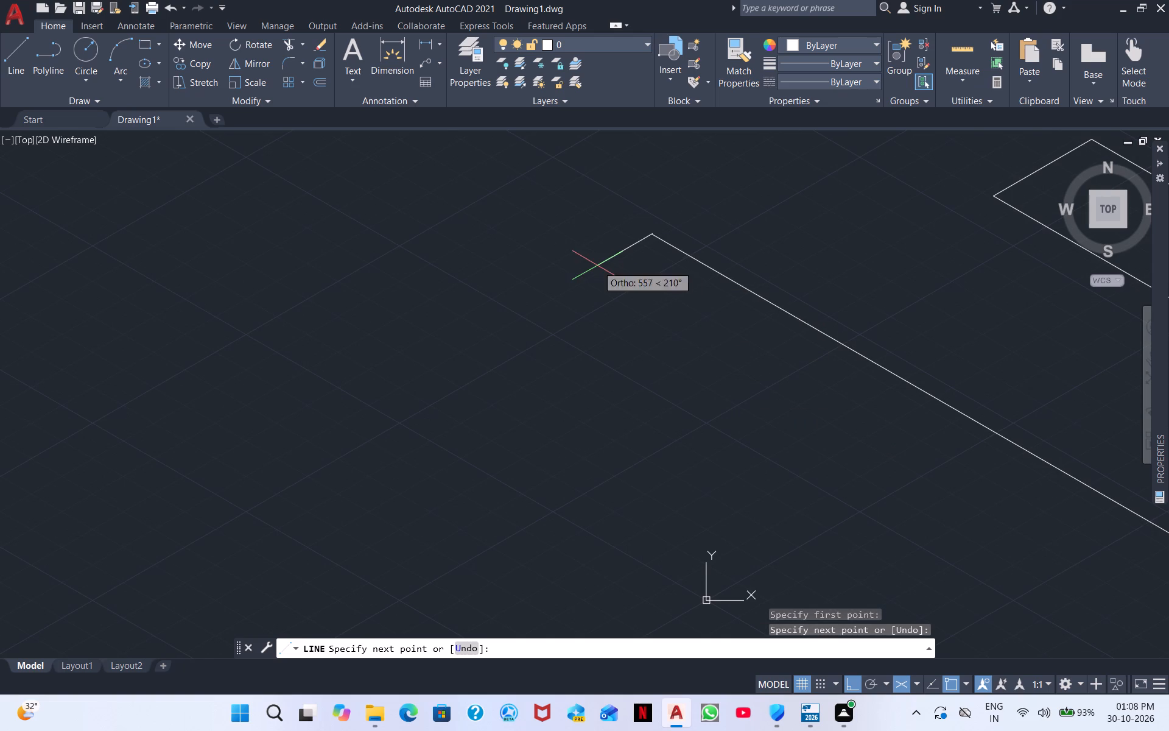
pyautogui.rightClick(648, 284)
pyautogui.click(704, 291)
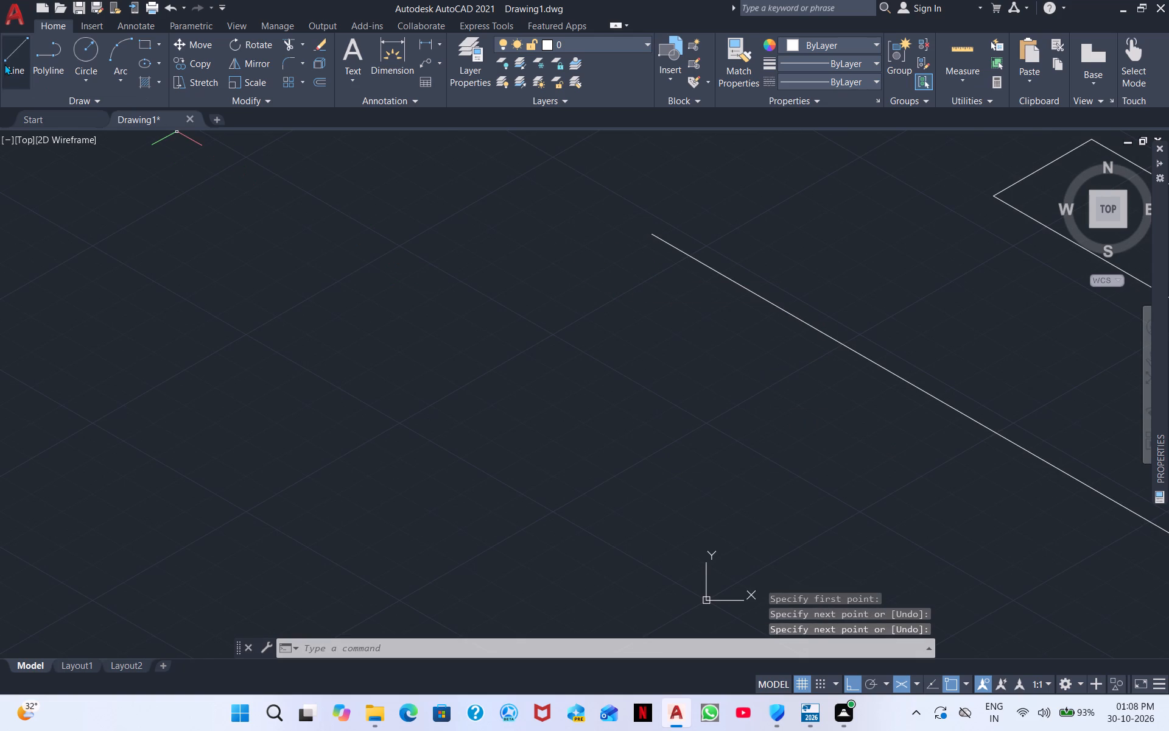
# Switch to the right isoplane and draw a vertical line from the top extension's outer corner down past the new 150° line.
pyautogui.click(12, 58)
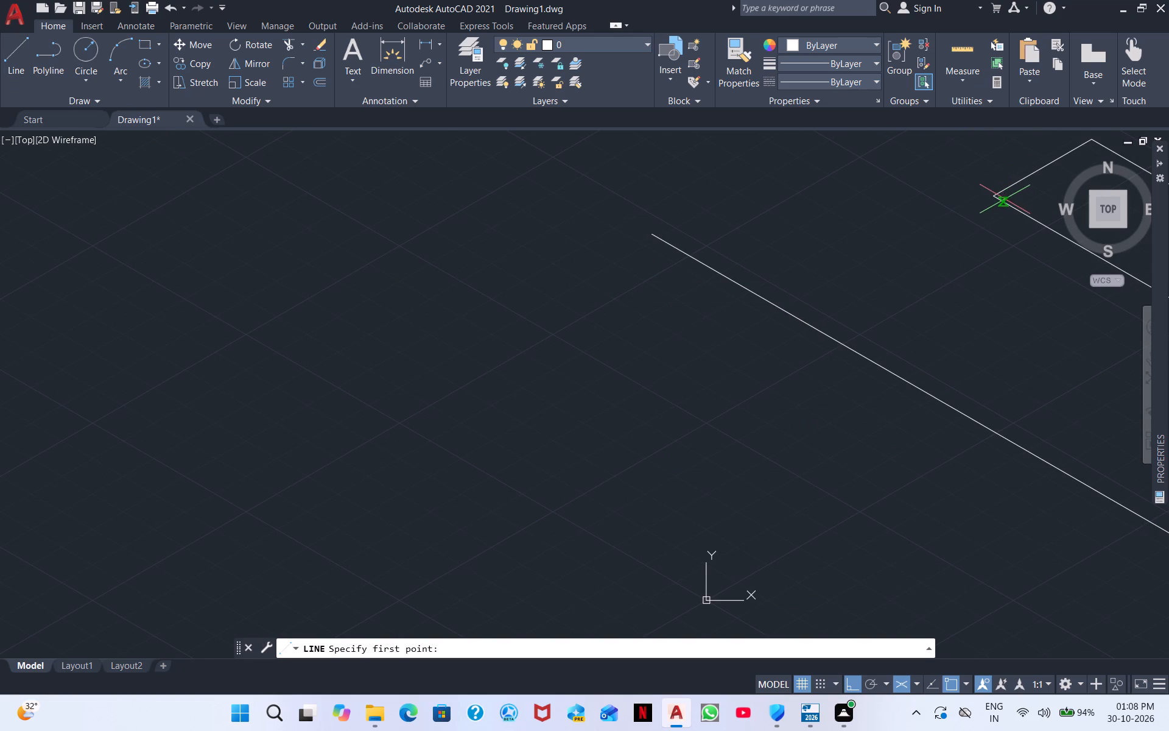
pyautogui.click(990, 194)
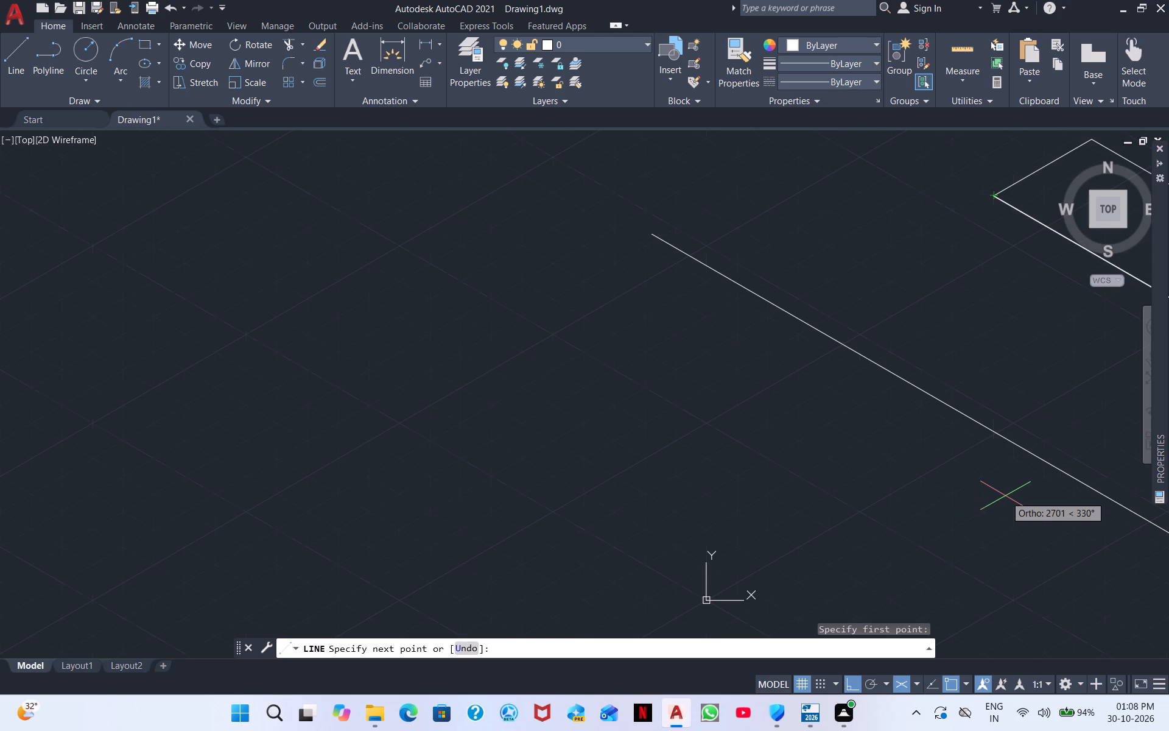
pyautogui.hotkey('ctrl', 'F5')
pyautogui.click(1005, 503)
pyautogui.press('Escape')
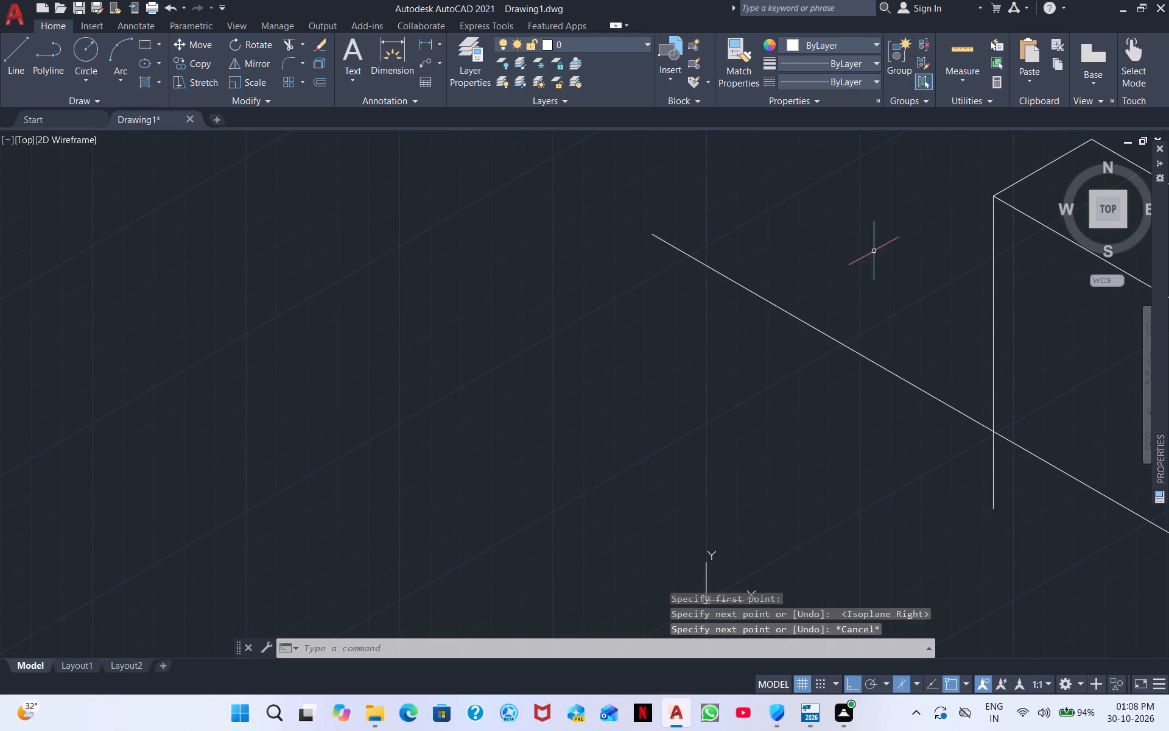
# Trim the lower 150° line's overhang beyond the new vertical line, and the vertical line's part below the 150° line.
pyautogui.doubleClick(289, 37)
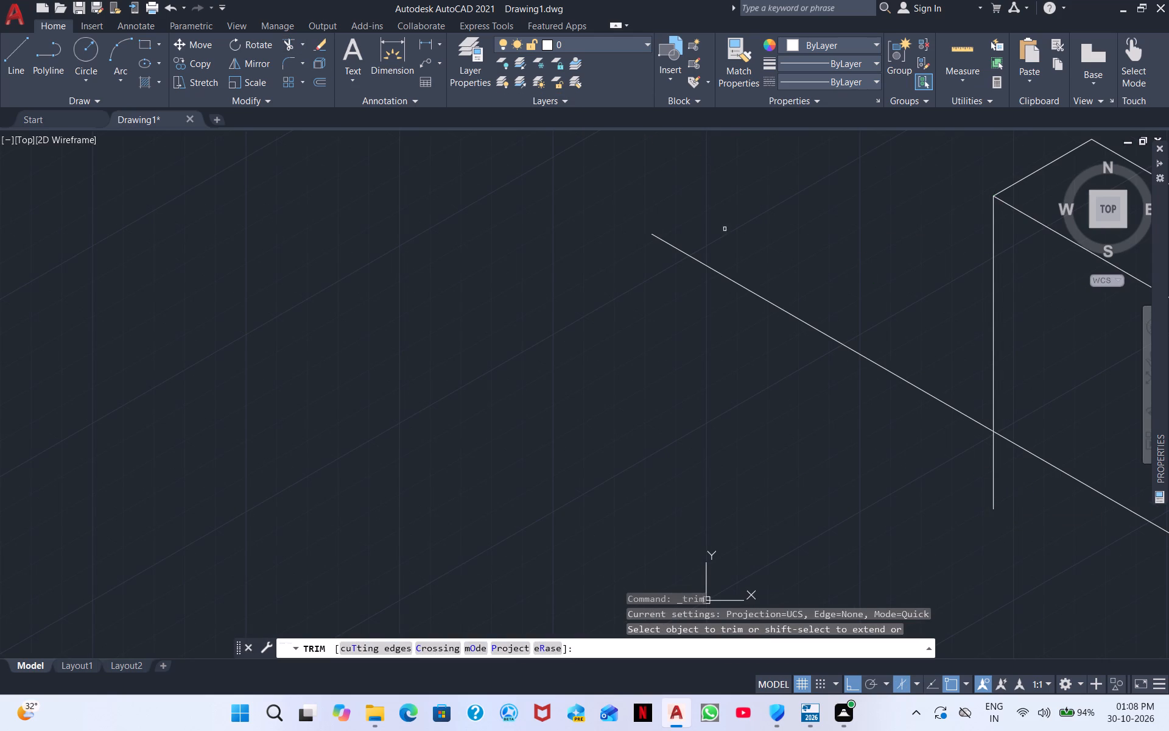
pyautogui.moveTo(856, 256); pyautogui.dragTo(838, 379)
pyautogui.moveTo(1027, 482); pyautogui.dragTo(854, 457)
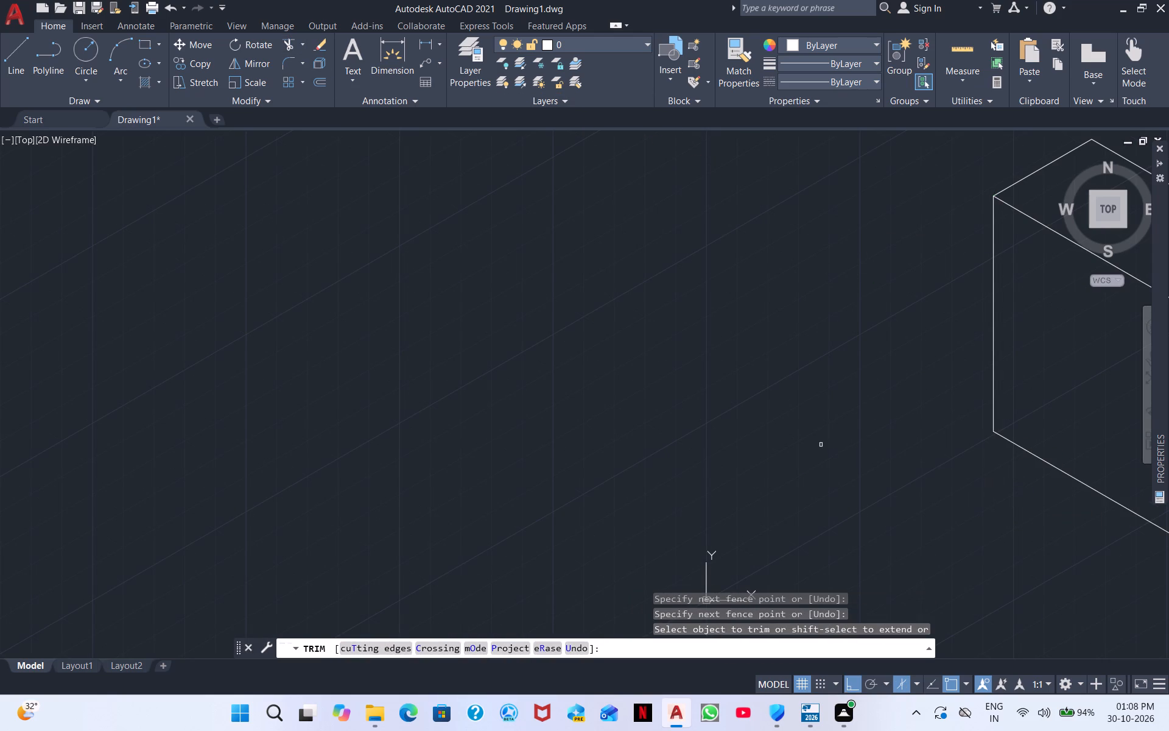
pyautogui.rightClick(821, 445)
pyautogui.click(840, 447)
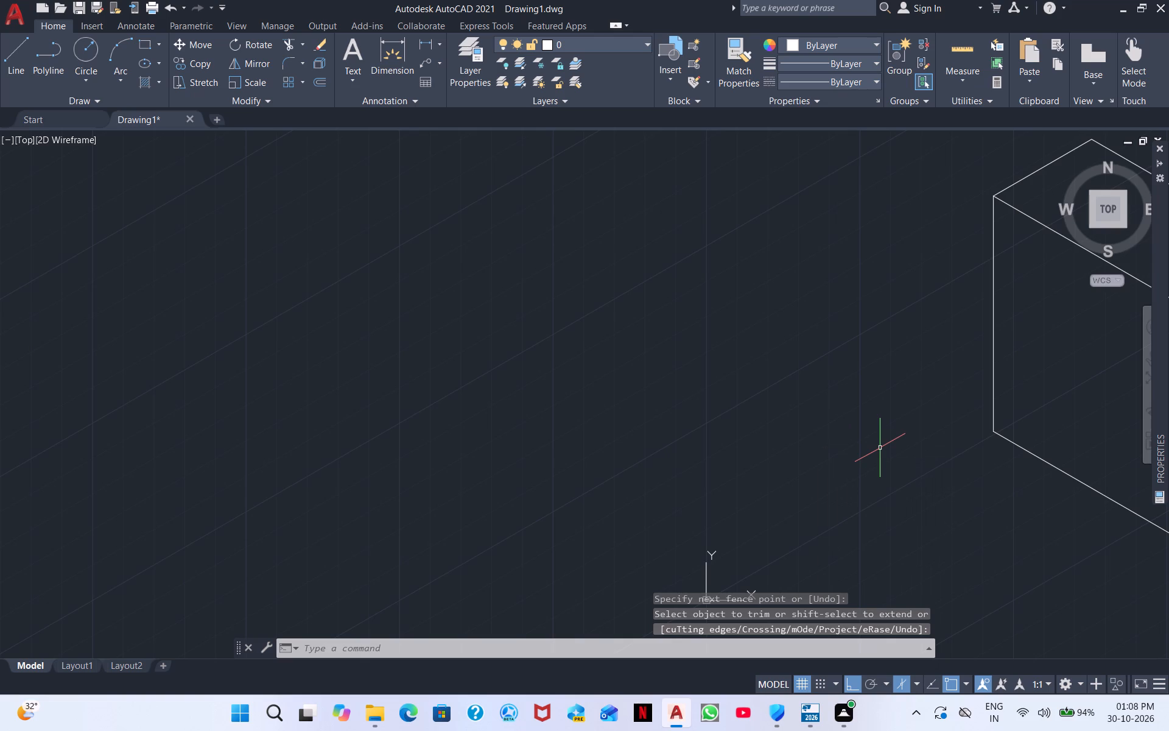
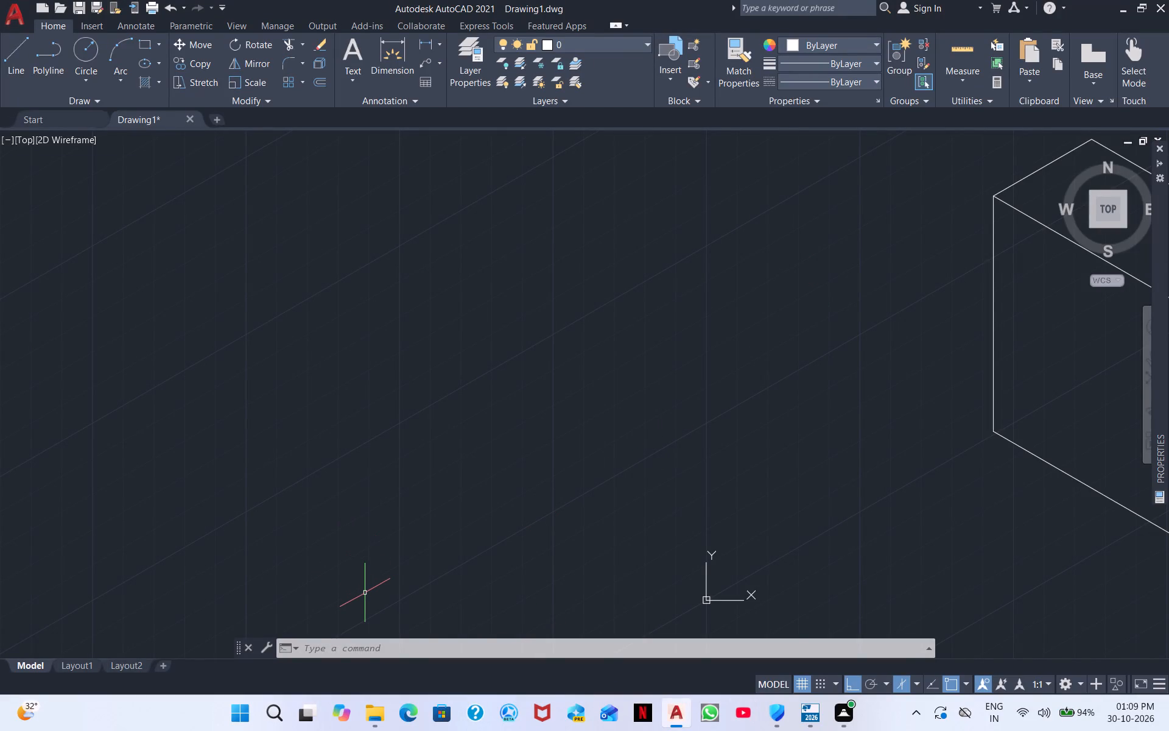
# Draw a 210° line from the side extension's lower outer corner in consecutive segments of 1800, 100, 900 and 500.
pyautogui.moveTo(874, 461); pyautogui.dragTo(398, 341, button='middle')
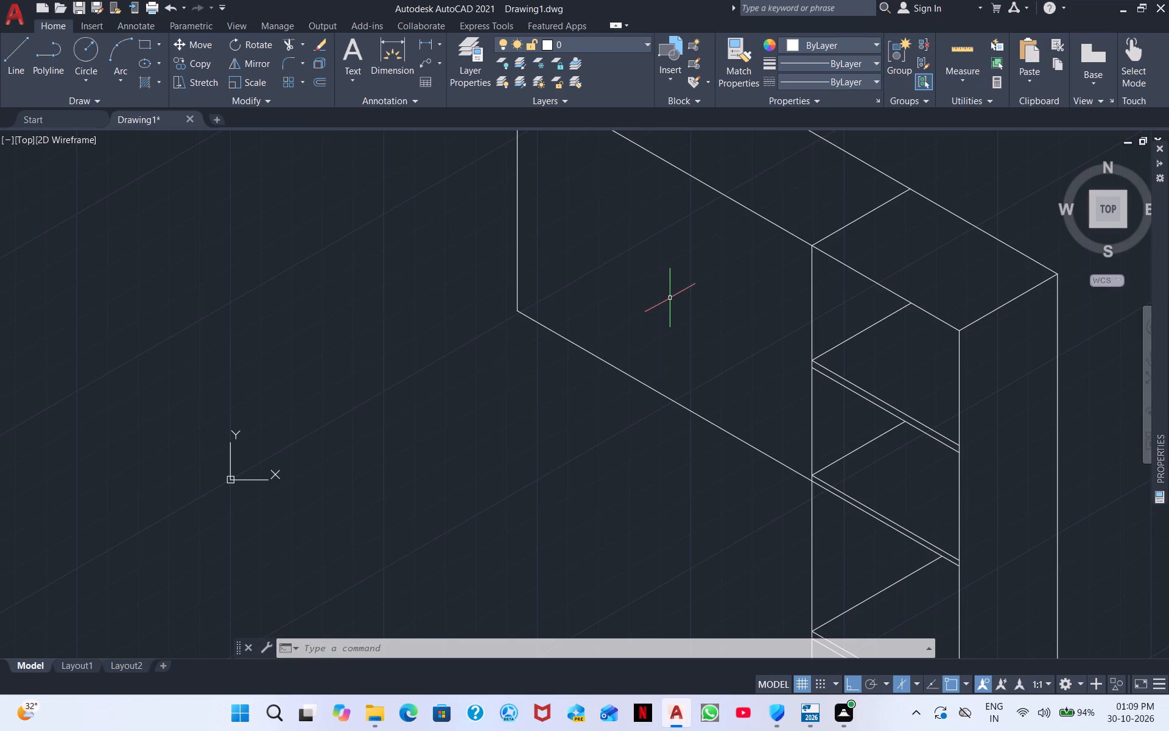
pyautogui.moveTo(705, 308); pyautogui.dragTo(594, 308, button='middle')
pyautogui.scroll(-3, 593, 308)
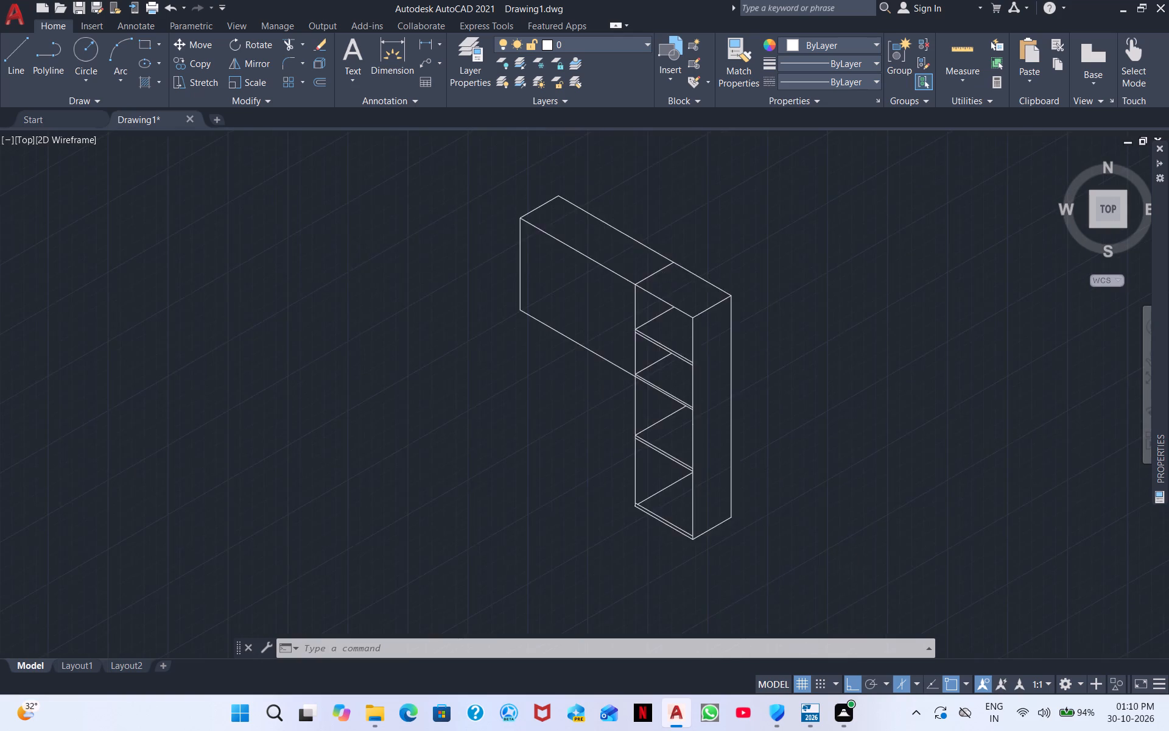
pyautogui.scroll(2, 519, 293)
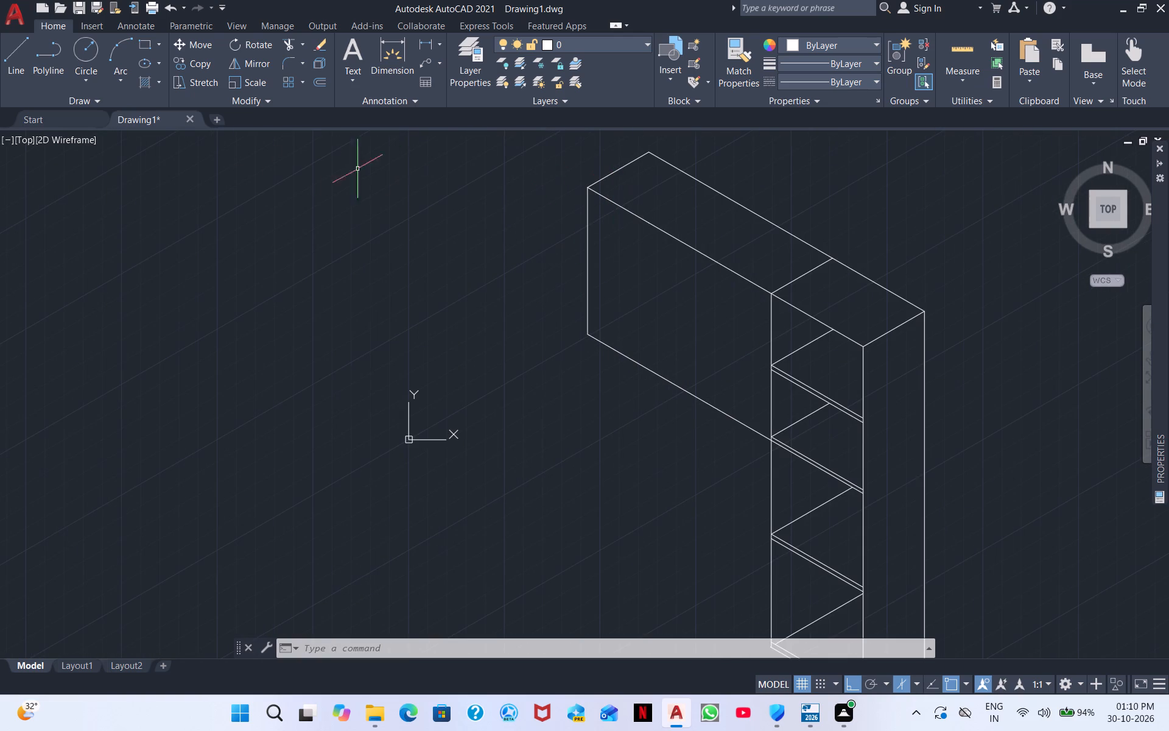
pyautogui.click(12, 60)
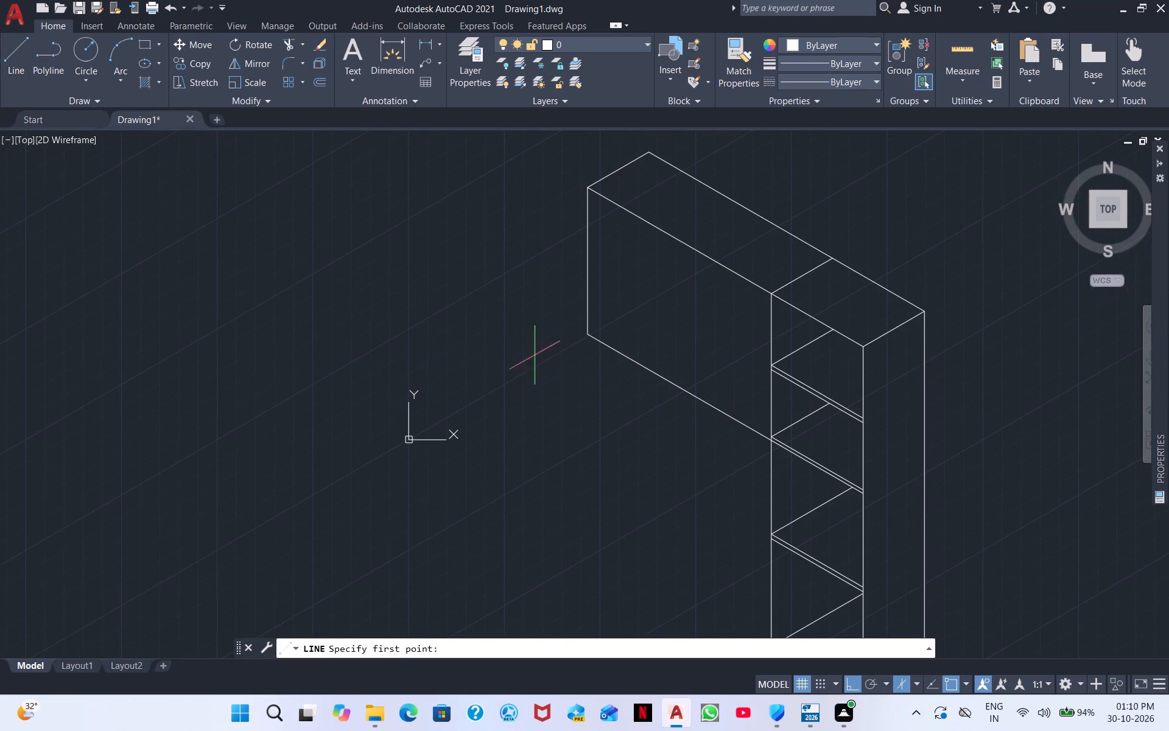
pyautogui.click(582, 333)
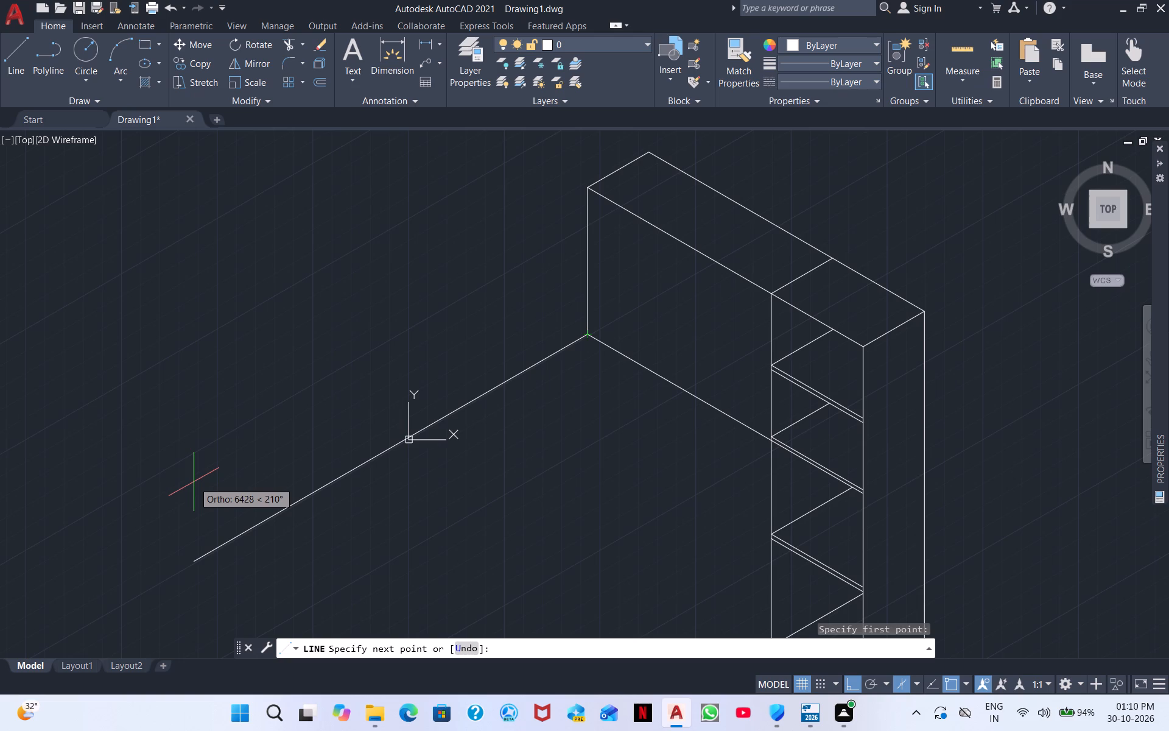
pyautogui.press('1')
pyautogui.write('800')
pyautogui.press('Return')
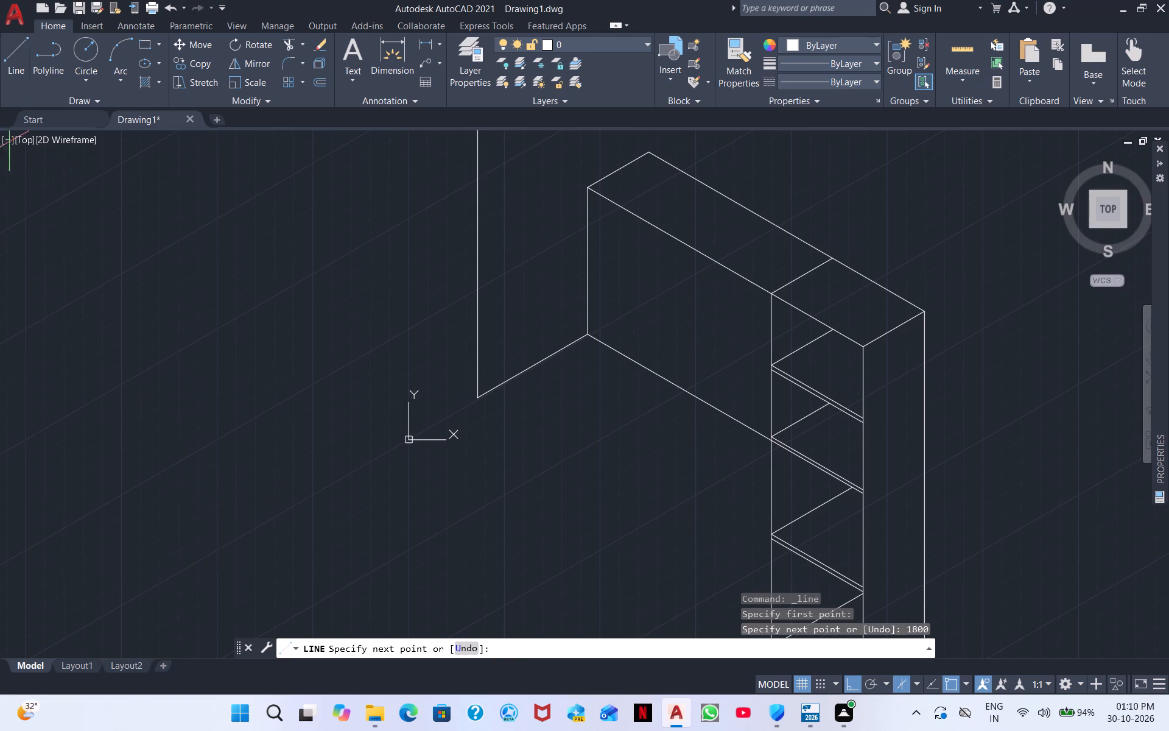
pyautogui.write('100')
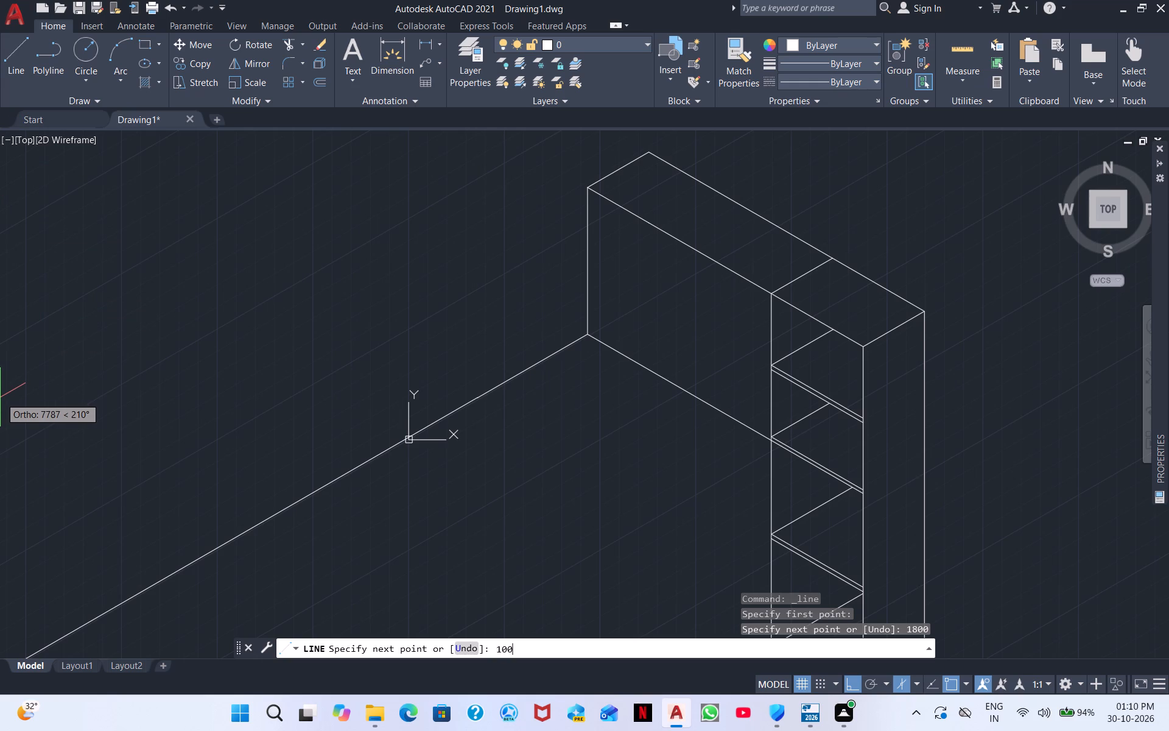
pyautogui.press('Return')
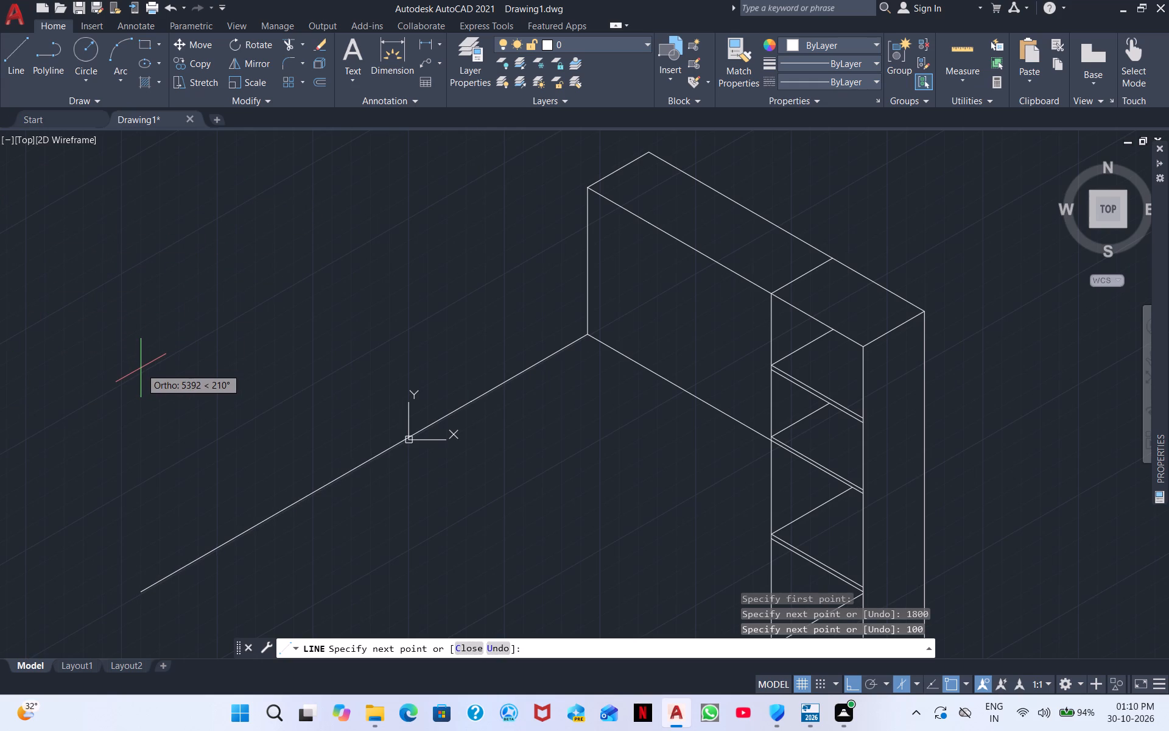
pyautogui.write('900')
pyautogui.press('Return')
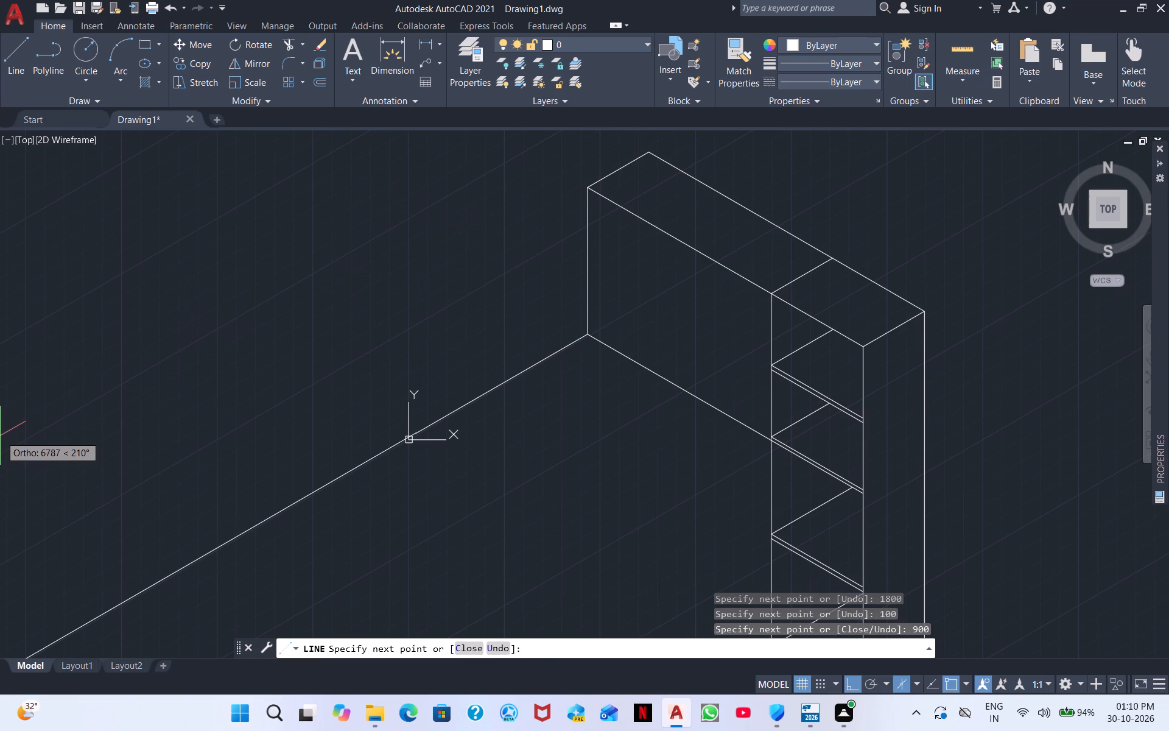
pyautogui.write('500')
pyautogui.press('Return')
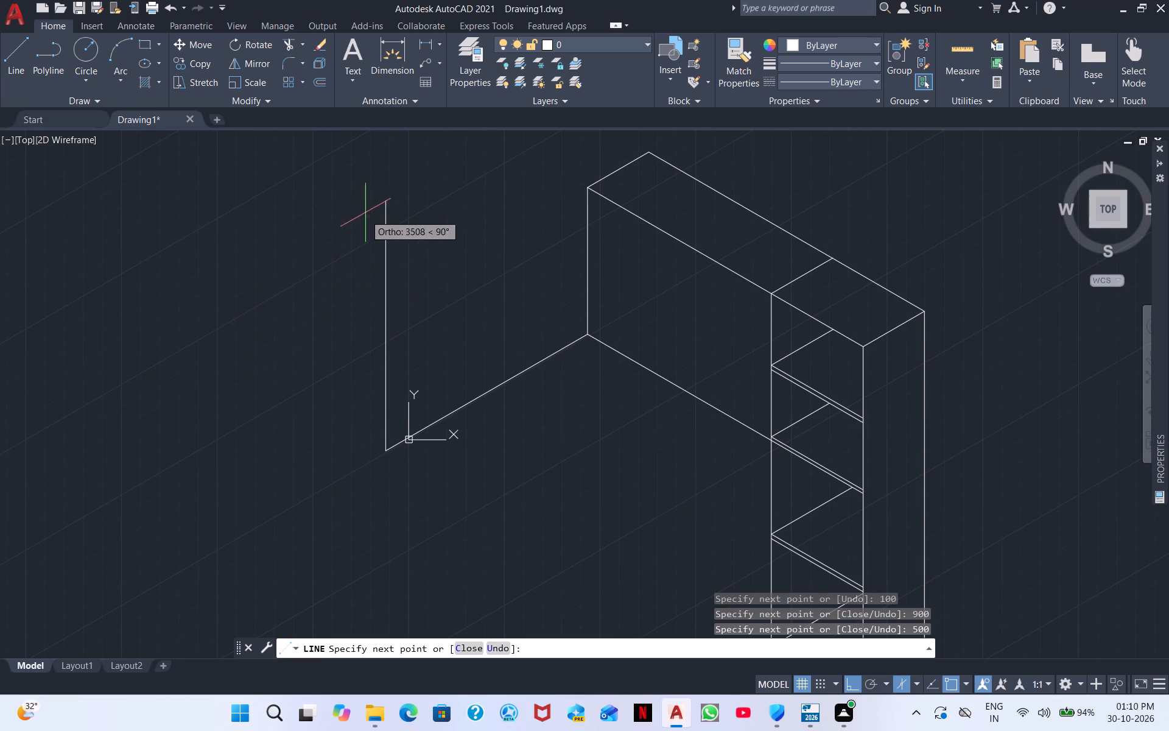
# Continue freehand with a vertical line rising well above the extension's top level and a 30° line back towards the extension.
pyautogui.click(365, 175)
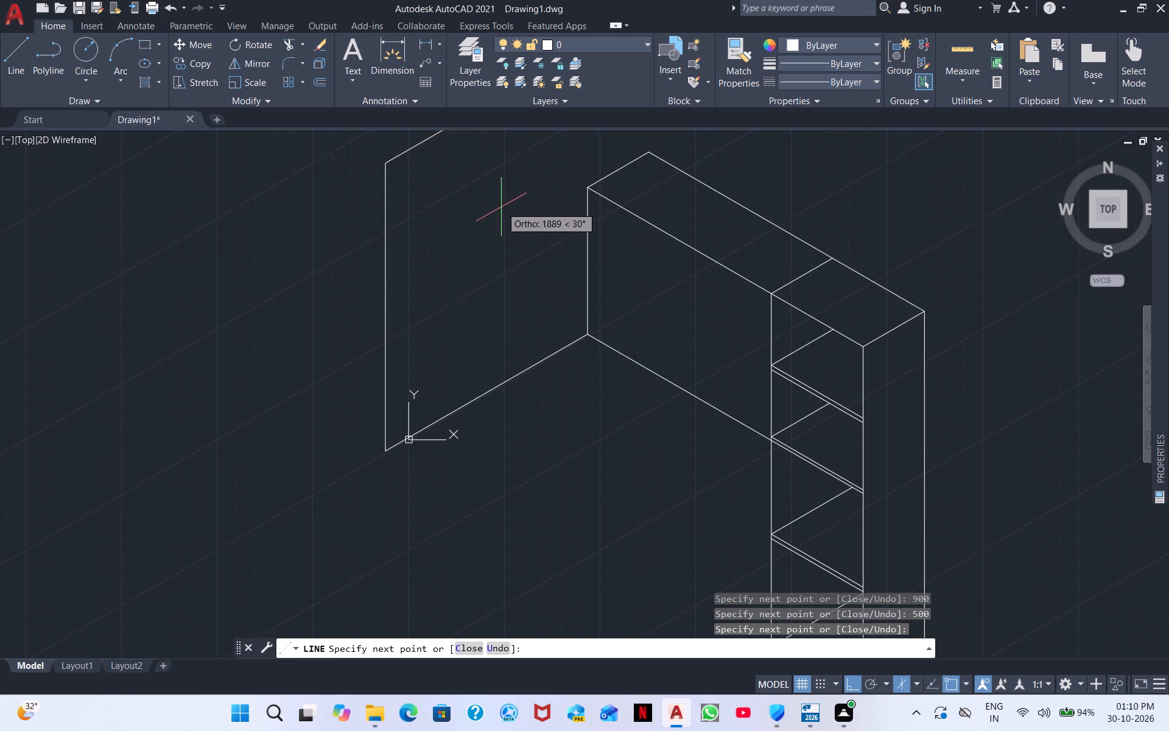
pyautogui.moveTo(530, 176); pyautogui.dragTo(429, 323, button='middle')
pyautogui.click(486, 232)
pyautogui.press('Escape')
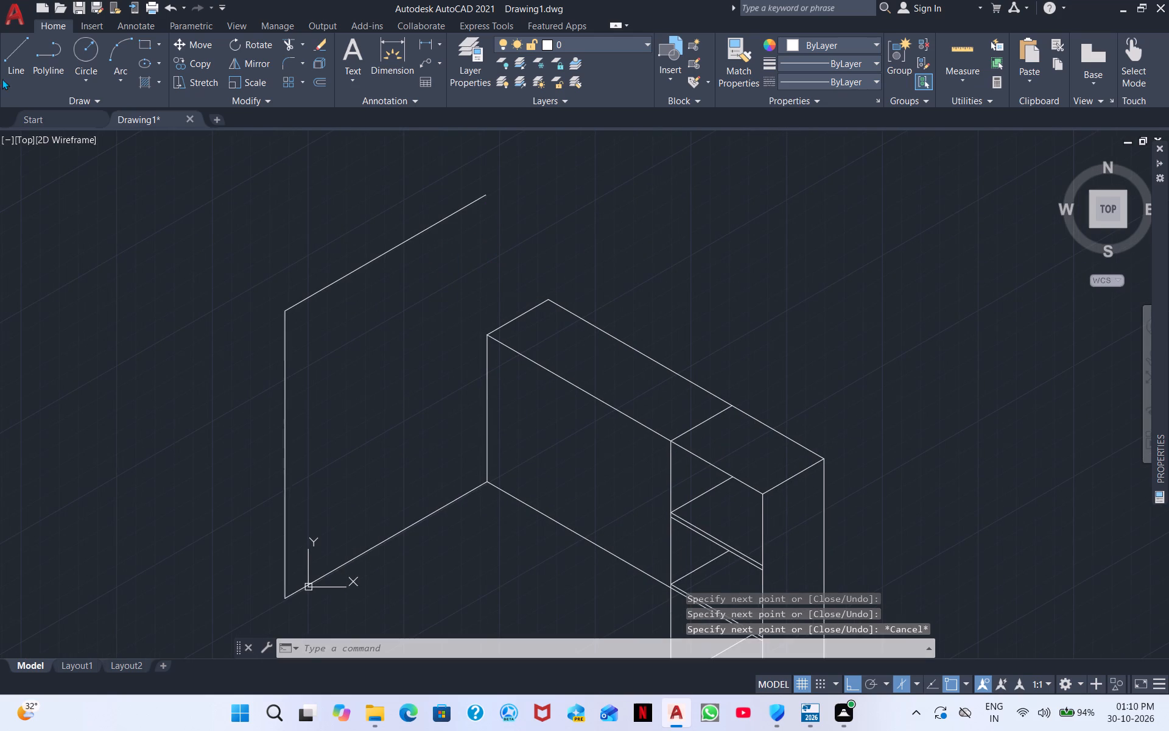
# Draw a freehand 210° line from the extension's upper front corner, reaching beyond the new vertical line.
pyautogui.click(21, 57)
pyautogui.moveTo(490, 334); pyautogui.dragTo(466, 351)
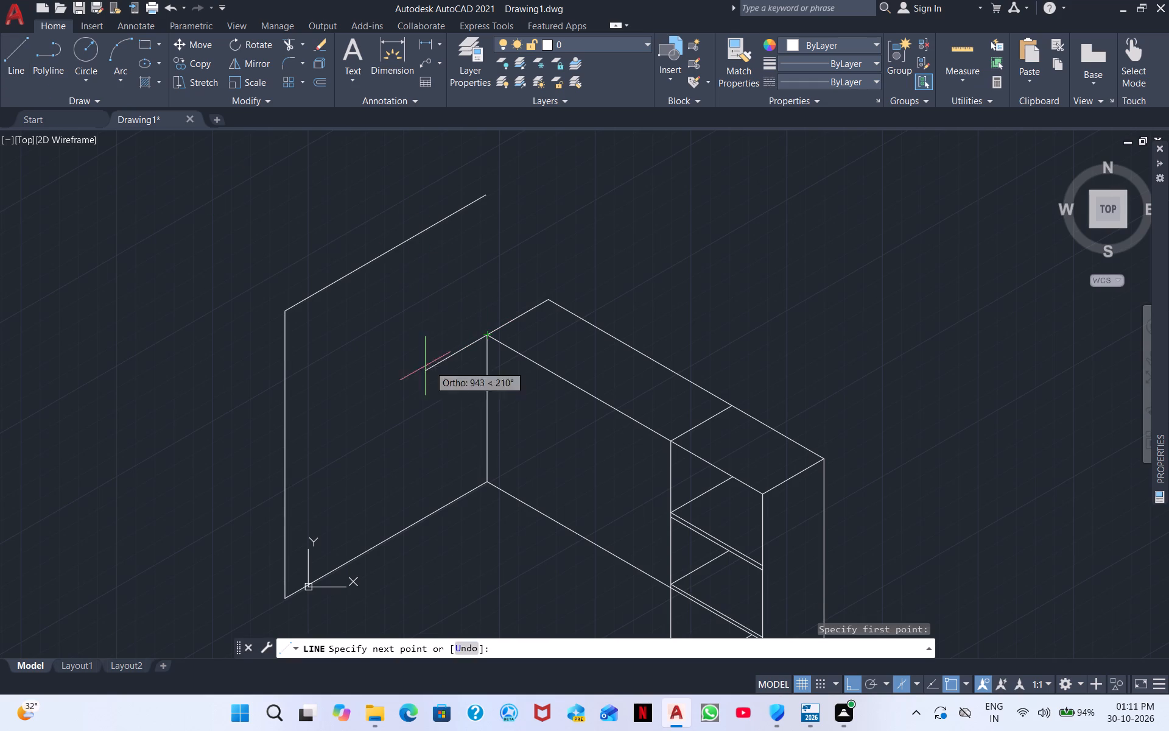
pyautogui.click(68, 543)
pyautogui.press('Escape')
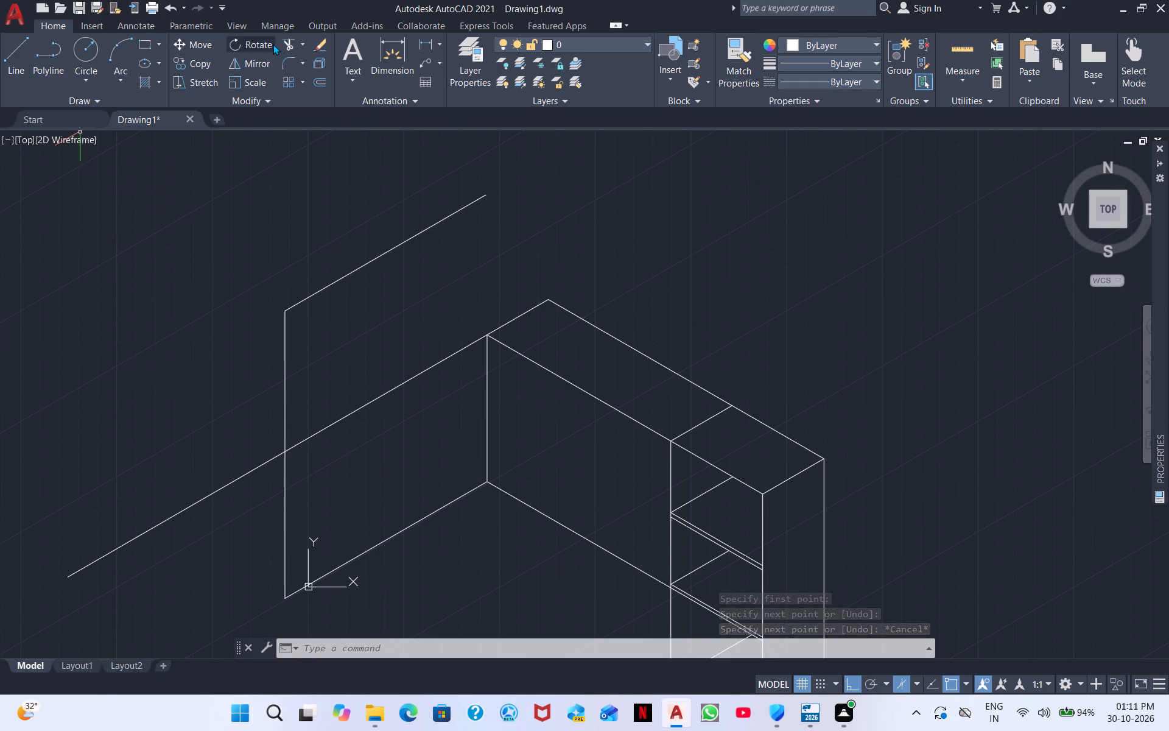
# Trim away the upper 30° line, the vertical line's part above the crossing, and the upper 210° line's overhang beyond the vertical.
pyautogui.click(289, 44)
pyautogui.moveTo(359, 275); pyautogui.dragTo(294, 269)
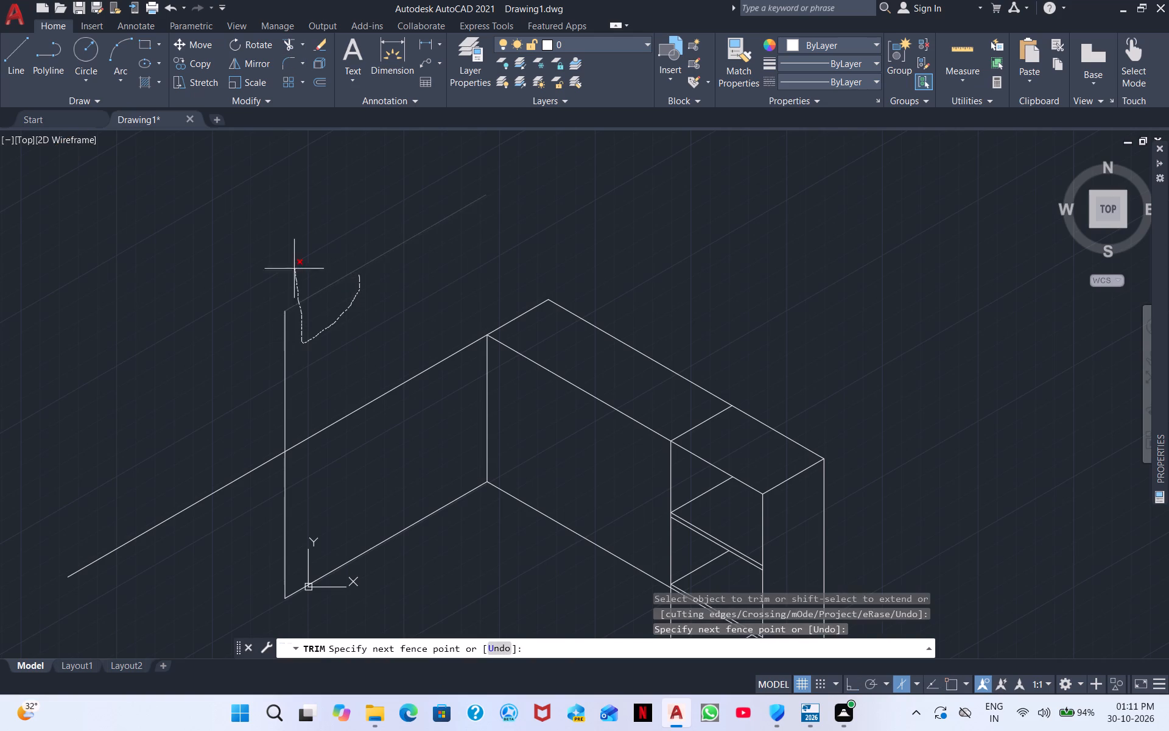
pyautogui.moveTo(294, 269); pyautogui.dragTo(333, 241)
pyautogui.moveTo(286, 350); pyautogui.dragTo(247, 392)
pyautogui.moveTo(212, 486); pyautogui.dragTo(198, 412)
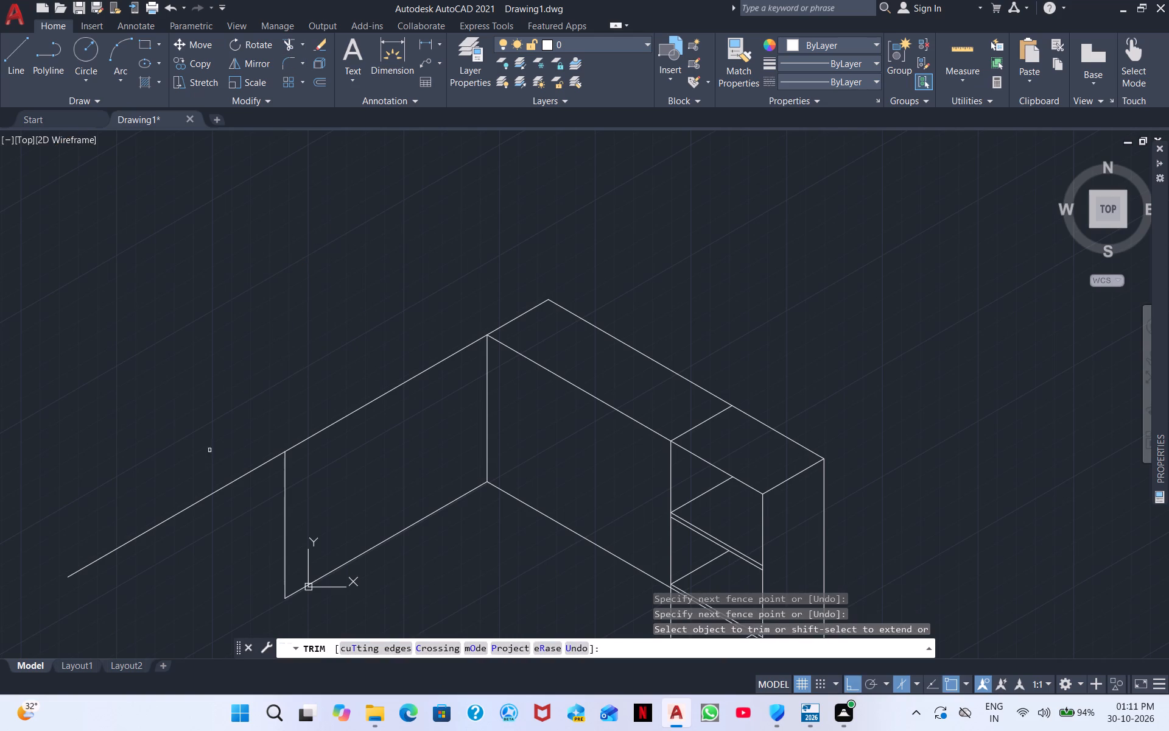
pyautogui.moveTo(214, 456); pyautogui.dragTo(209, 520)
# Switch to the left isoplane and draw a short freehand 150° line from the new face's upper outer corner.
pyautogui.click(5, 69)
pyautogui.moveTo(284, 454); pyautogui.dragTo(283, 447)
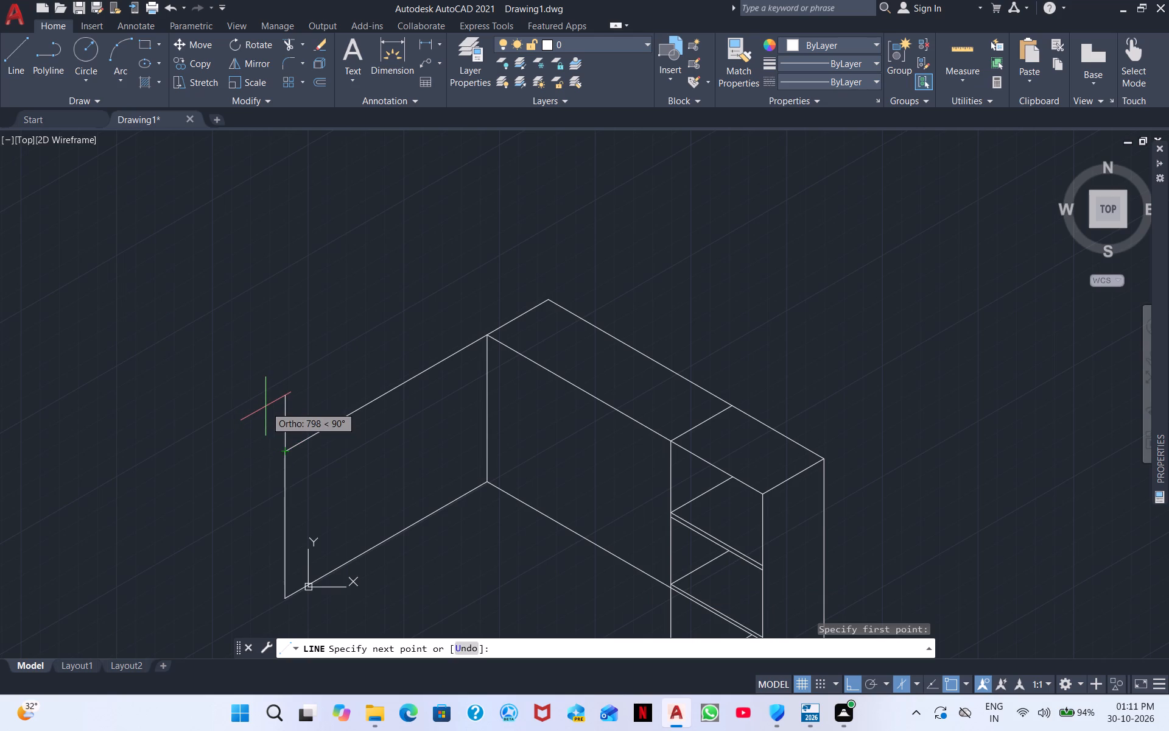
pyautogui.press('F5')
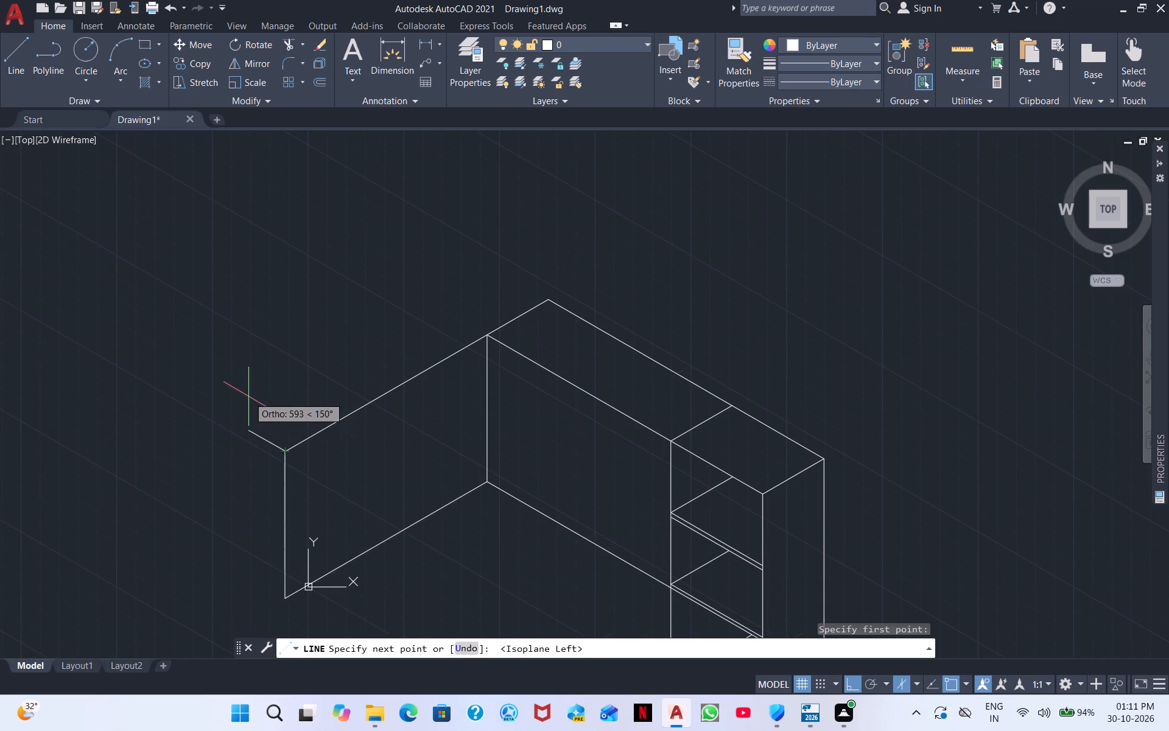
pyautogui.click(237, 387)
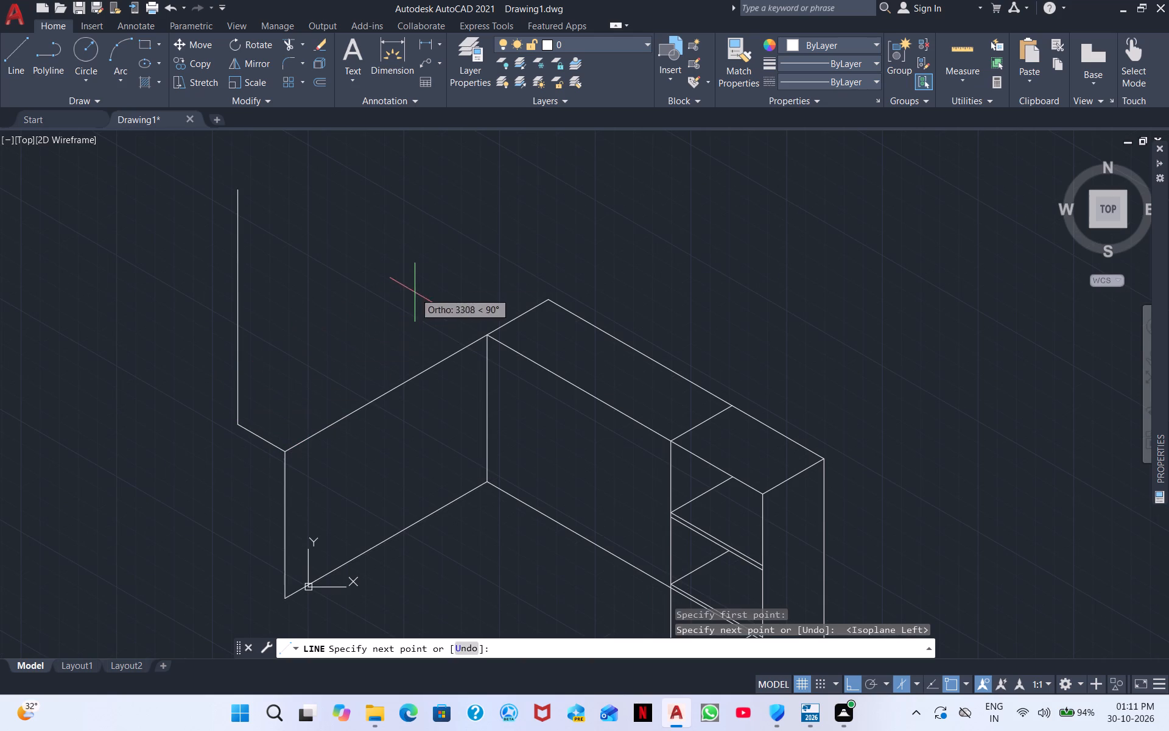
pyautogui.press('Escape')
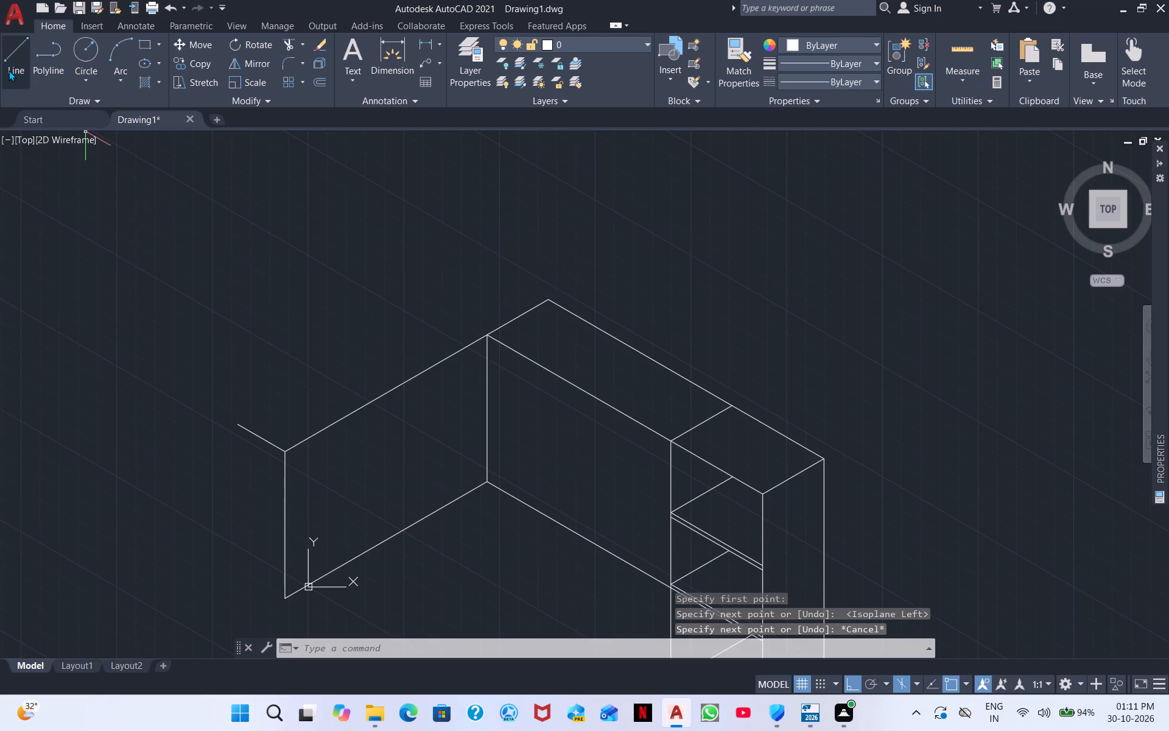
# Draw a freehand 150° line from the extension's back top corner, continuing its back edge outward.
pyautogui.click(9, 69)
pyautogui.moveTo(553, 298); pyautogui.dragTo(545, 296)
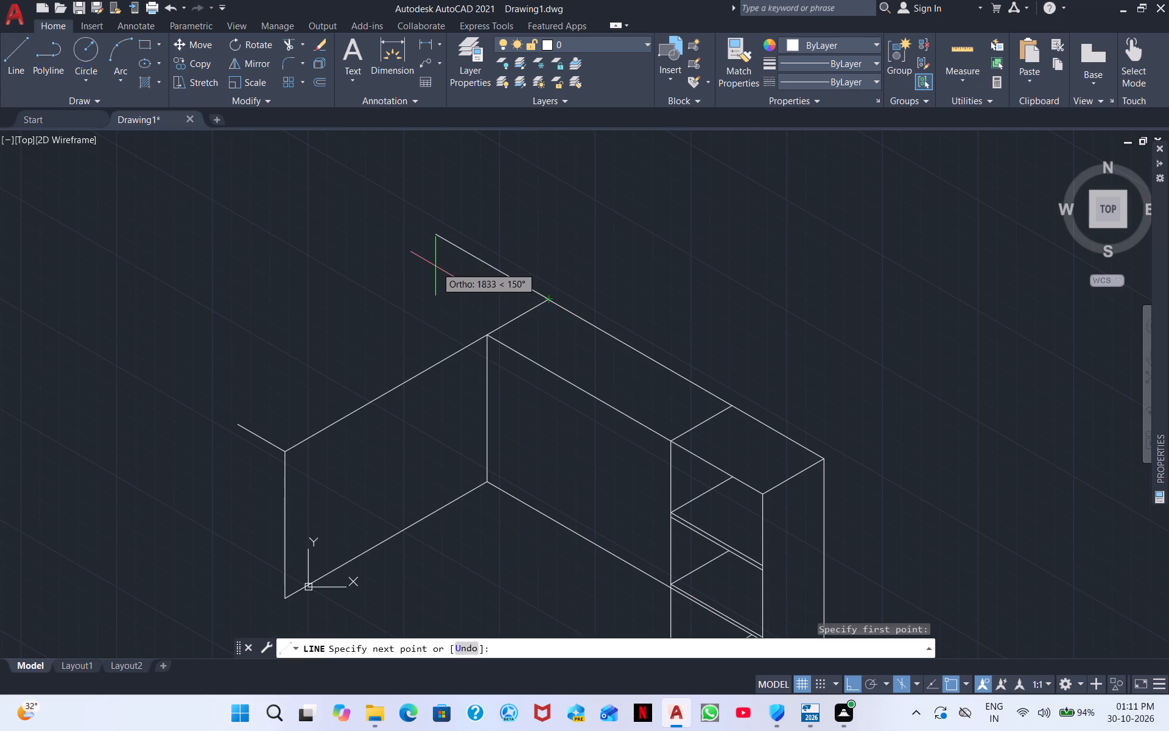
pyautogui.click(428, 264)
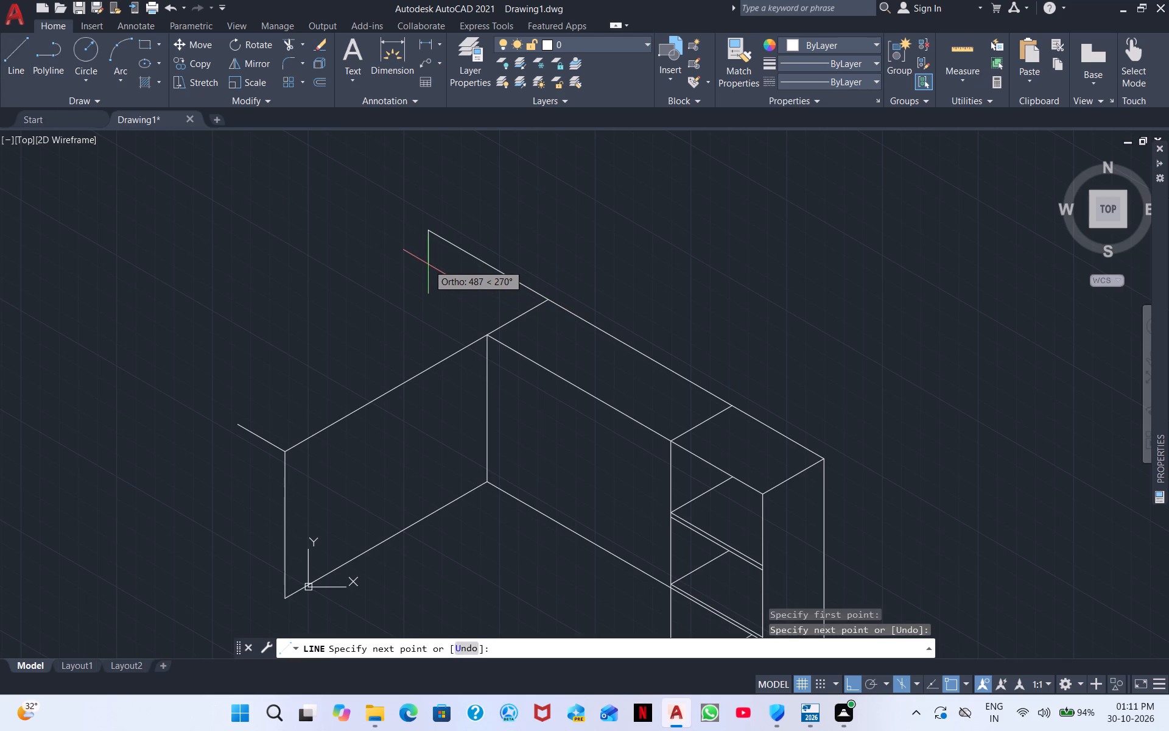
pyautogui.press('Escape')
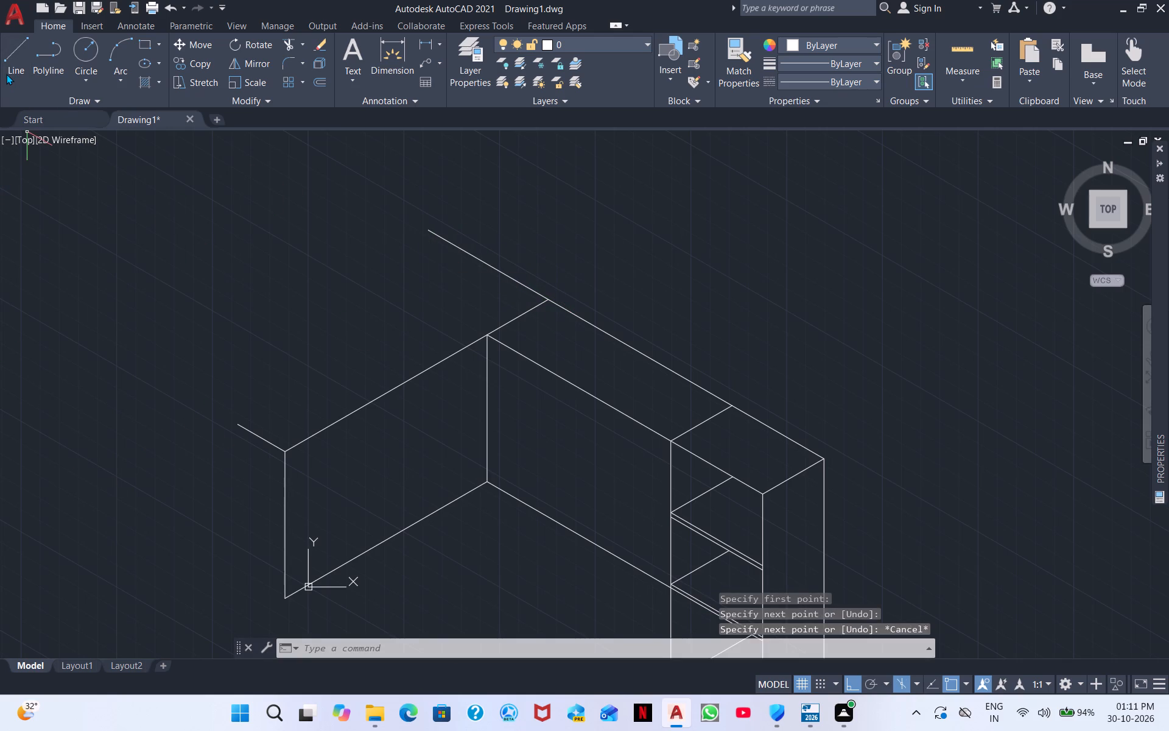
# Erase the short 150° line at the new face's upper outer corner.
pyautogui.click(7, 73)
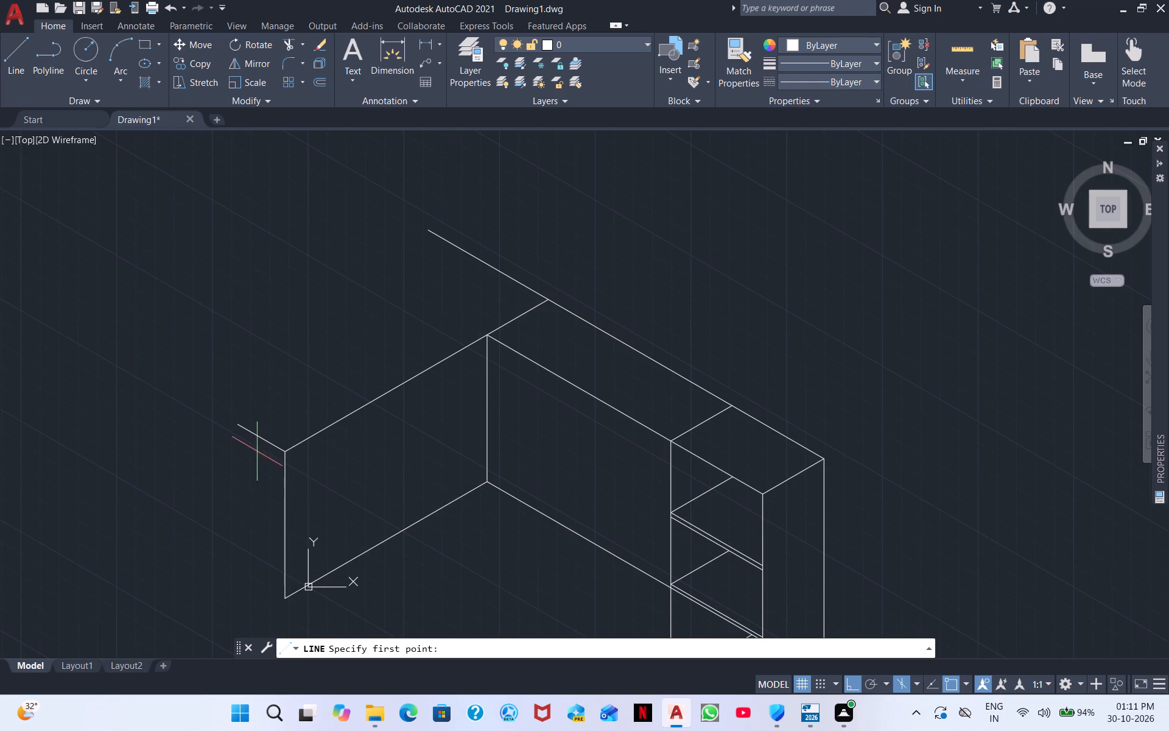
pyautogui.press('Escape')
pyautogui.moveTo(271, 447); pyautogui.dragTo(251, 406)
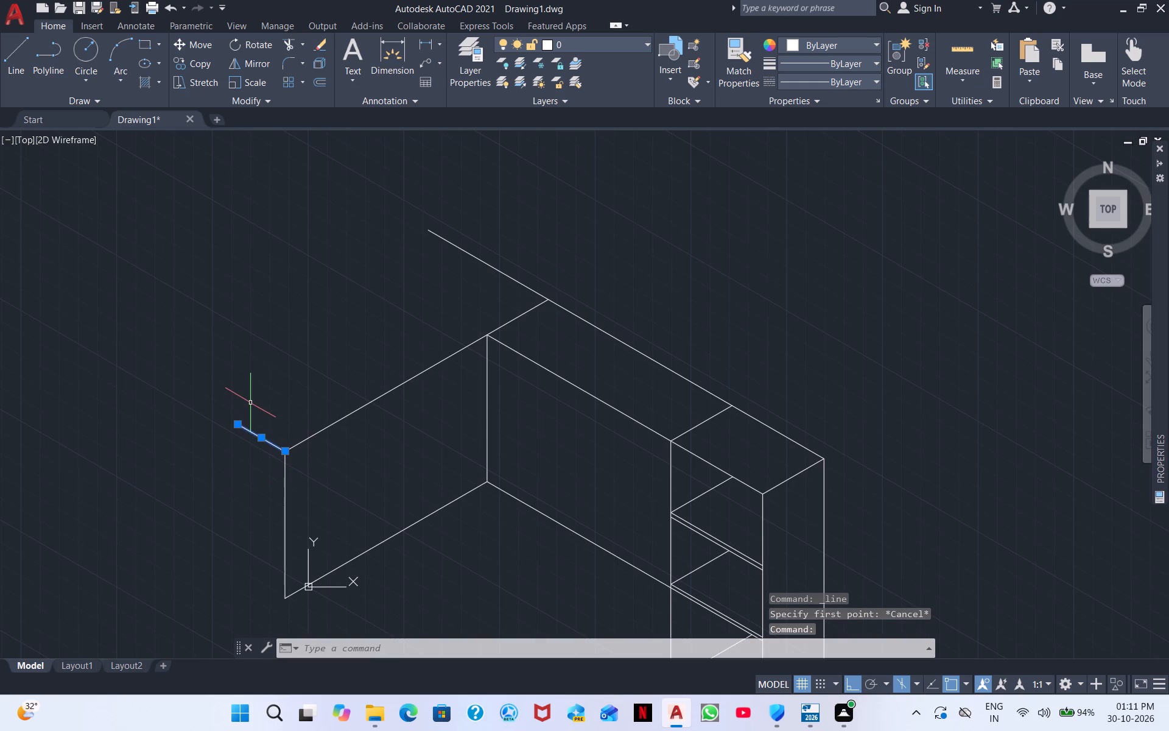
pyautogui.rightClick(251, 404)
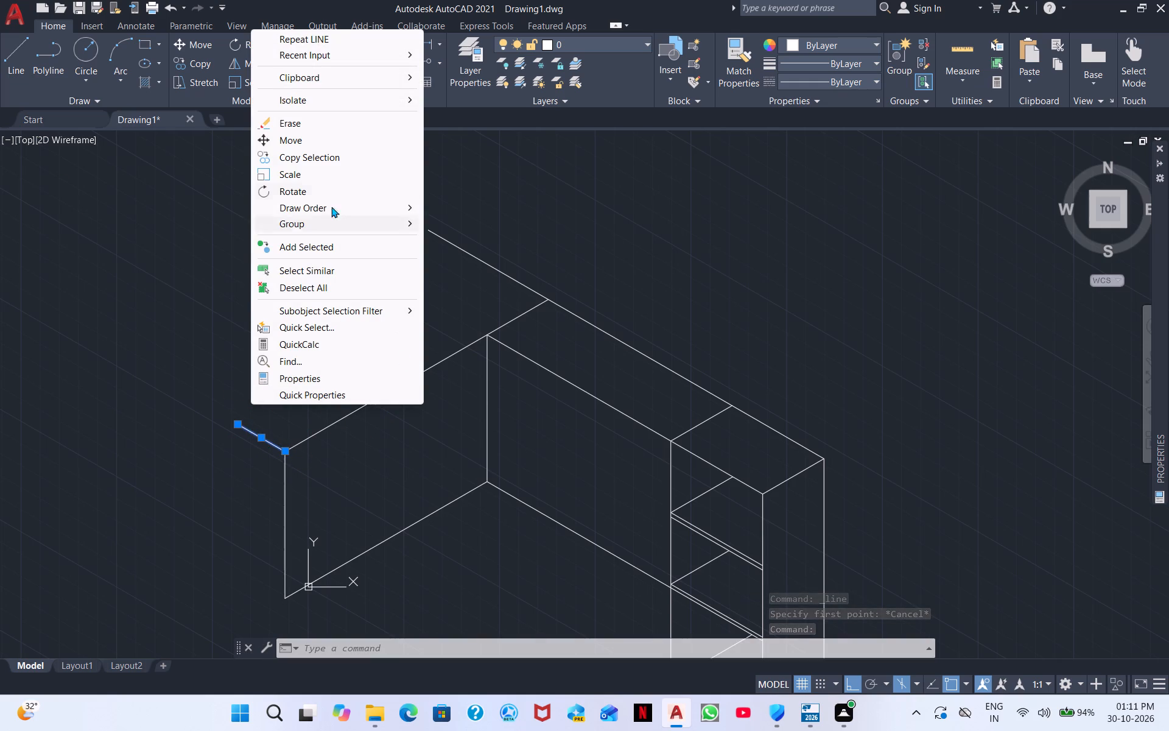
pyautogui.click(319, 120)
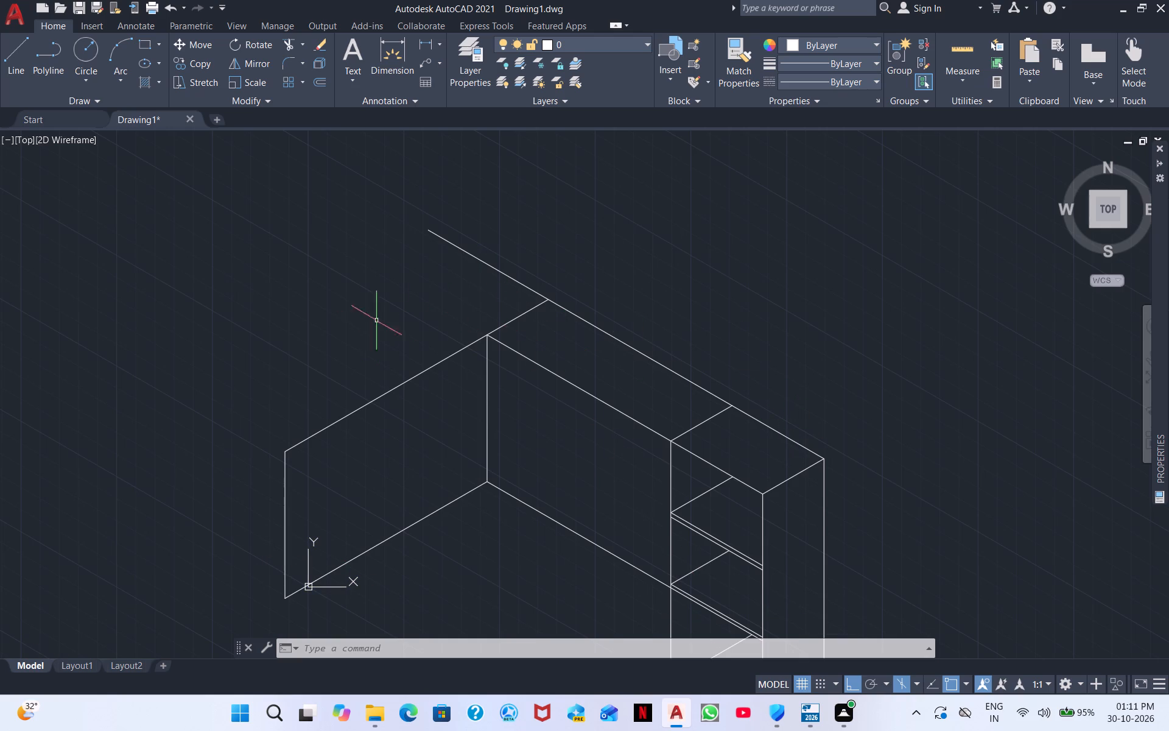
# Draw a 150° line from the new face's upper outer corner in consecutive segments of 100 and 900.
pyautogui.click(21, 50)
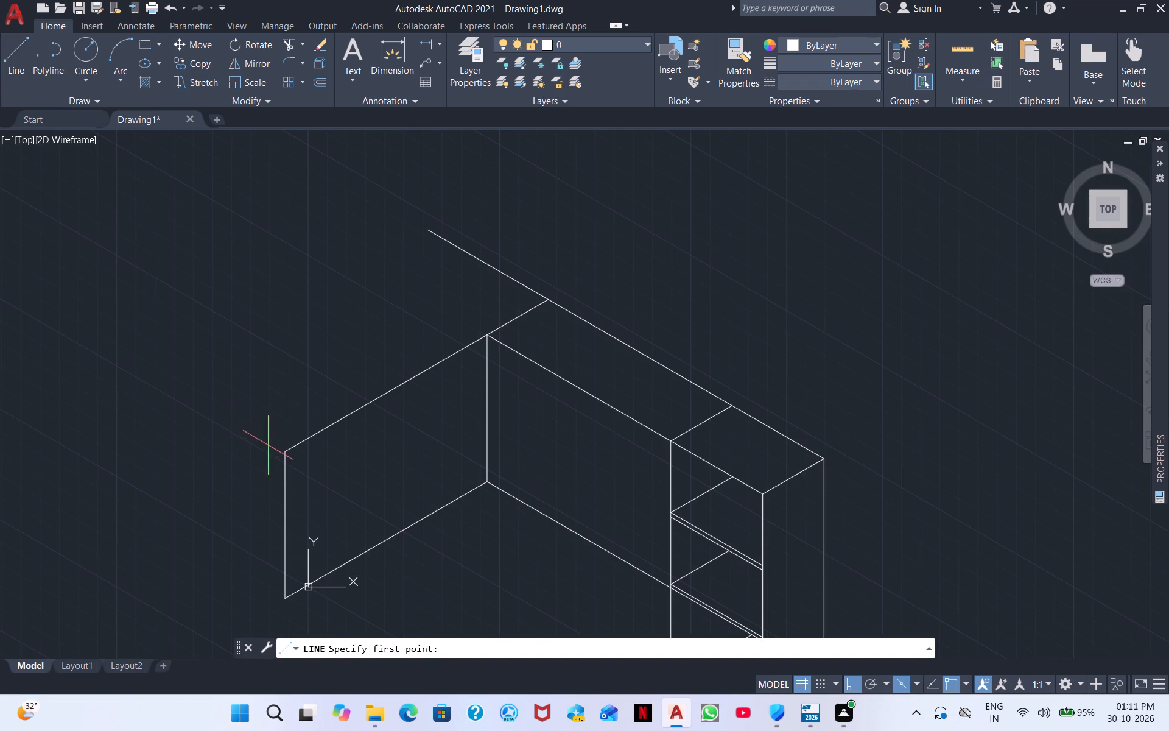
pyautogui.click(285, 452)
pyautogui.write('100')
pyautogui.press('Return')
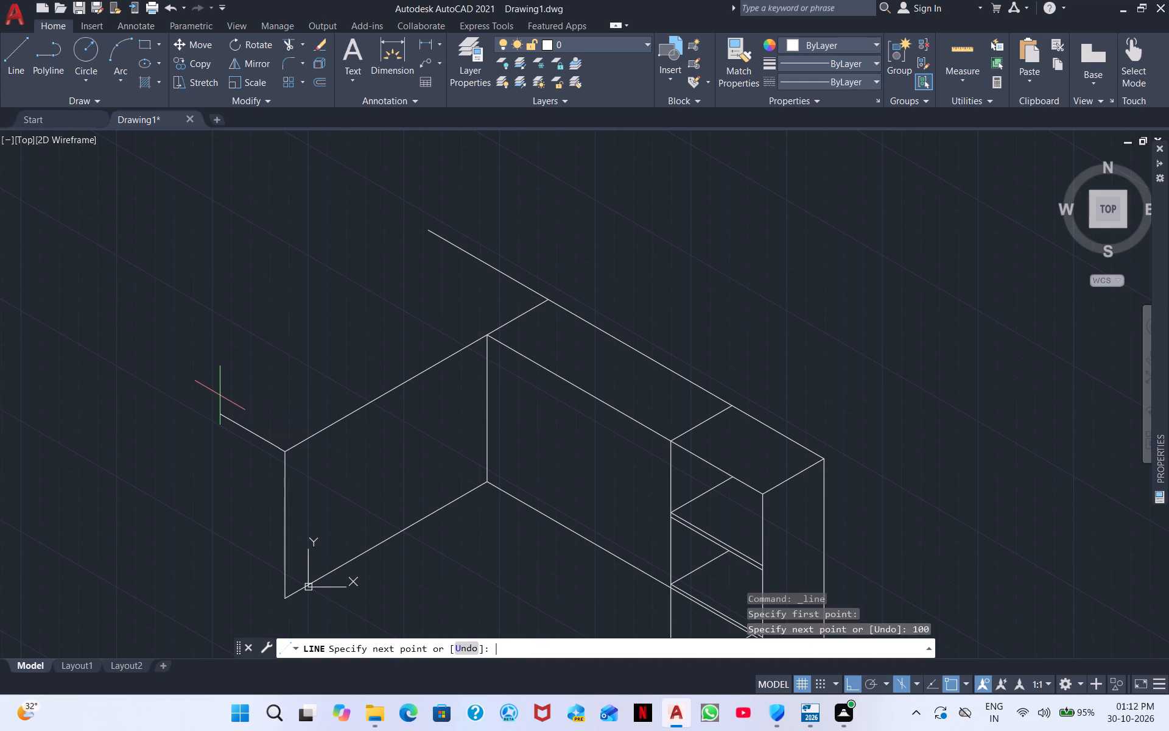
pyautogui.write('900')
pyautogui.press('Return')
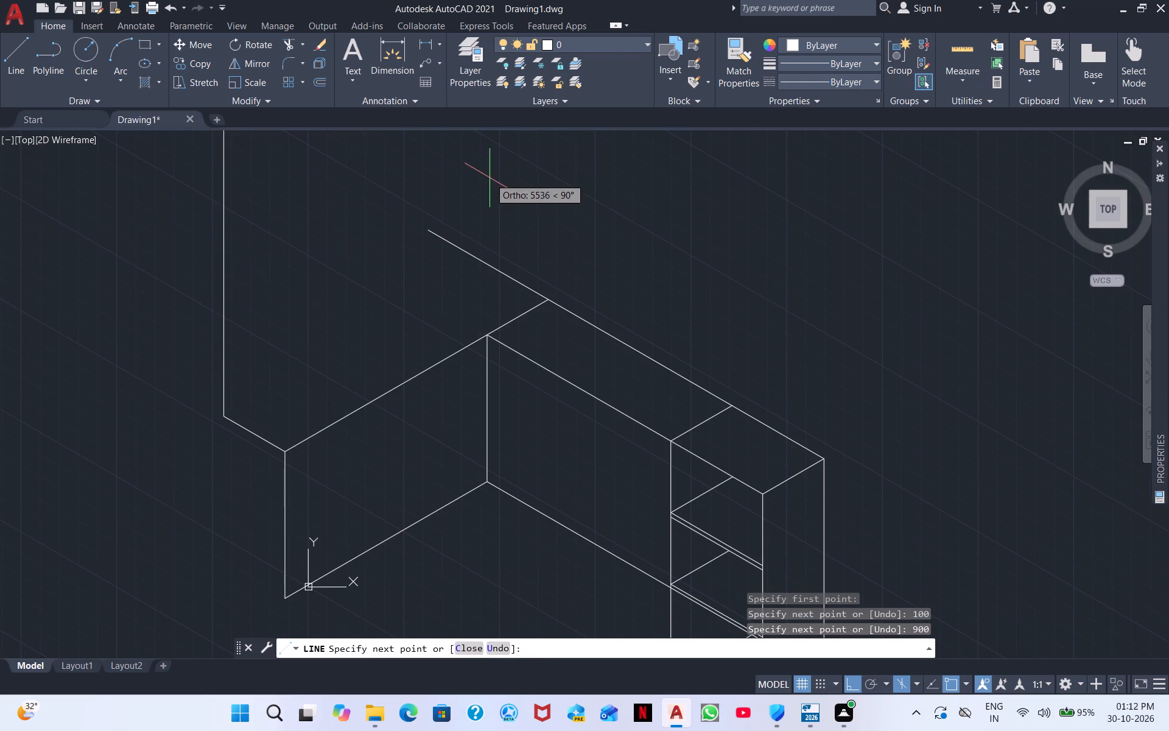
pyautogui.press('Escape')
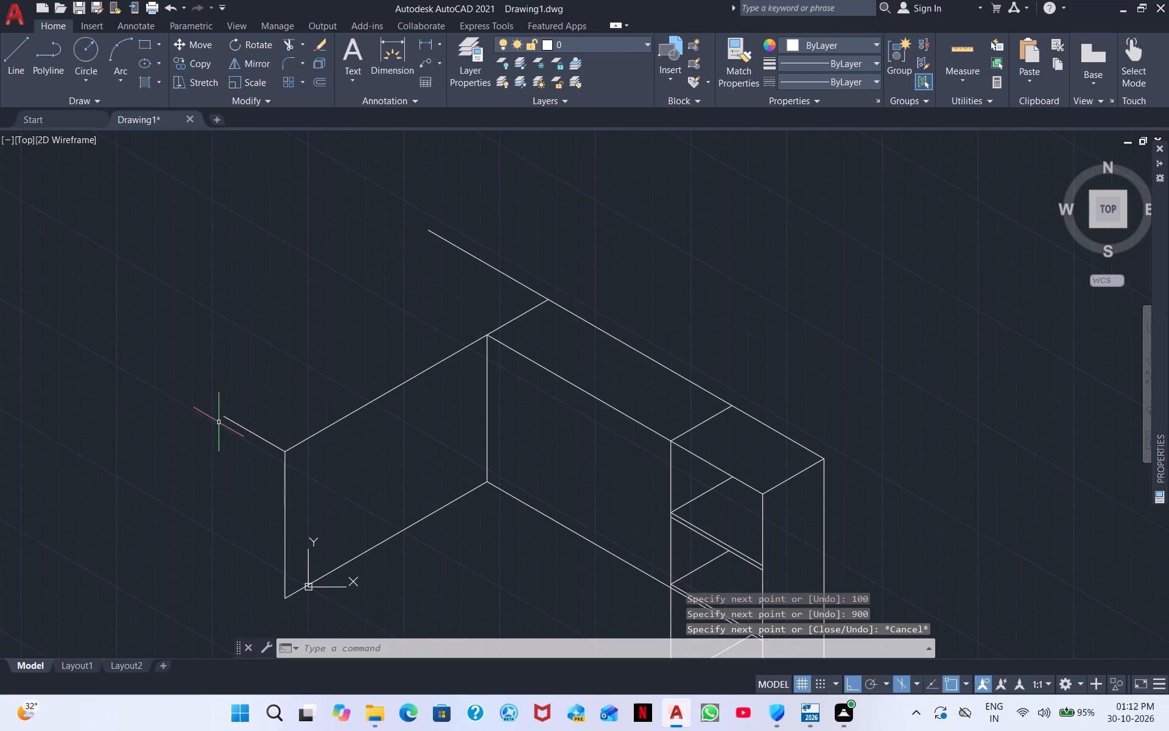
# Switch to the top isoplane and draw a freehand 30° line from the return's outer back corner, crossing the extended back edge line.
pyautogui.click(2, 60)
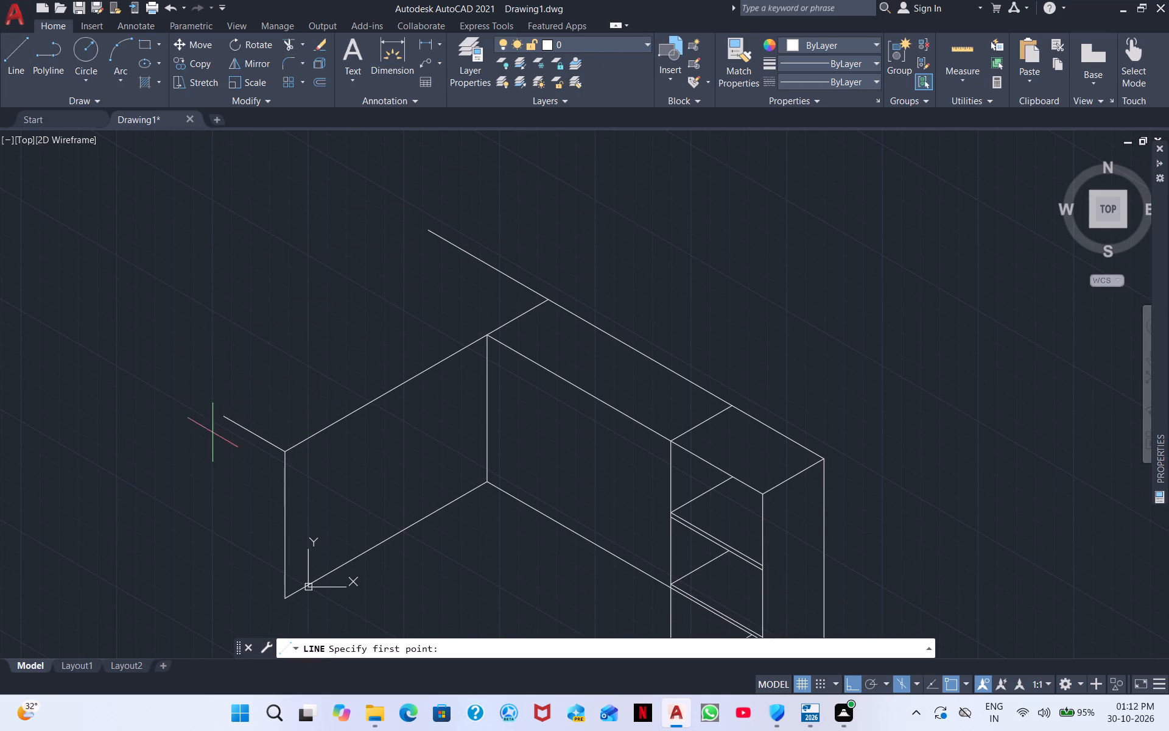
pyautogui.click(222, 411)
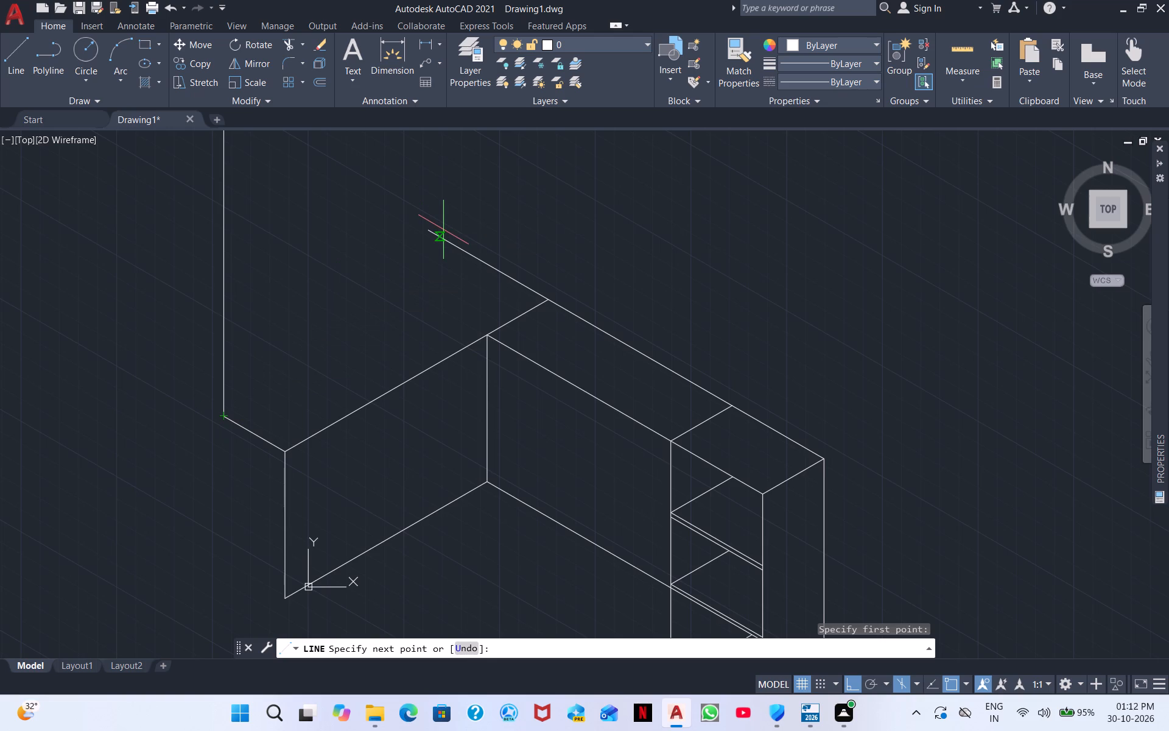
pyautogui.press('F5')
pyautogui.click(593, 202)
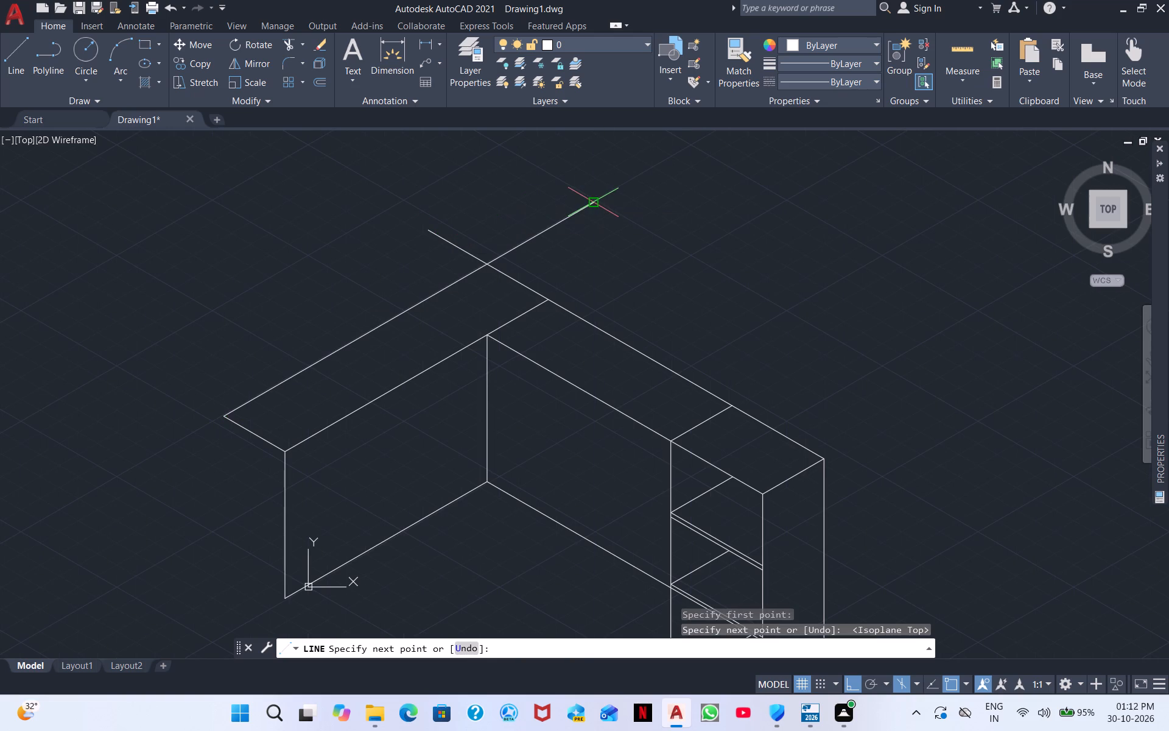
pyautogui.press('Escape')
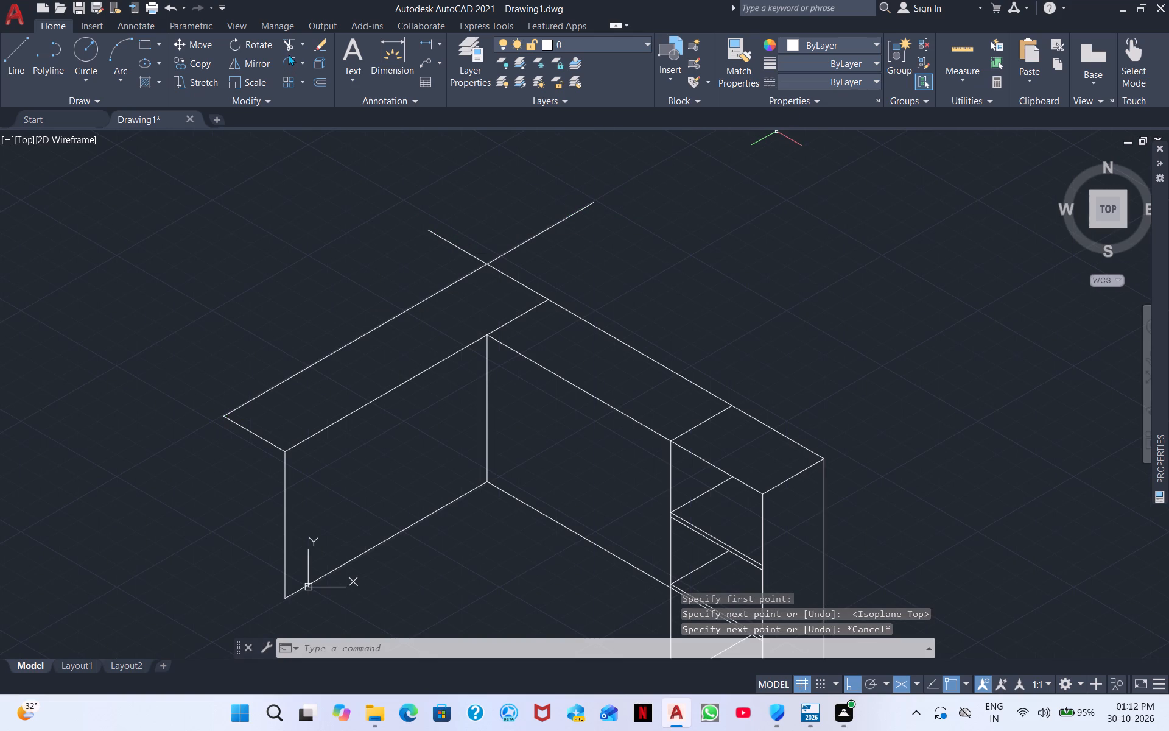
# Trim both line overhangs beyond the back corner where the return's back edge meets the extended back edge.
pyautogui.click(287, 46)
pyautogui.moveTo(470, 224); pyautogui.dragTo(395, 300)
pyautogui.moveTo(475, 227); pyautogui.dragTo(594, 288)
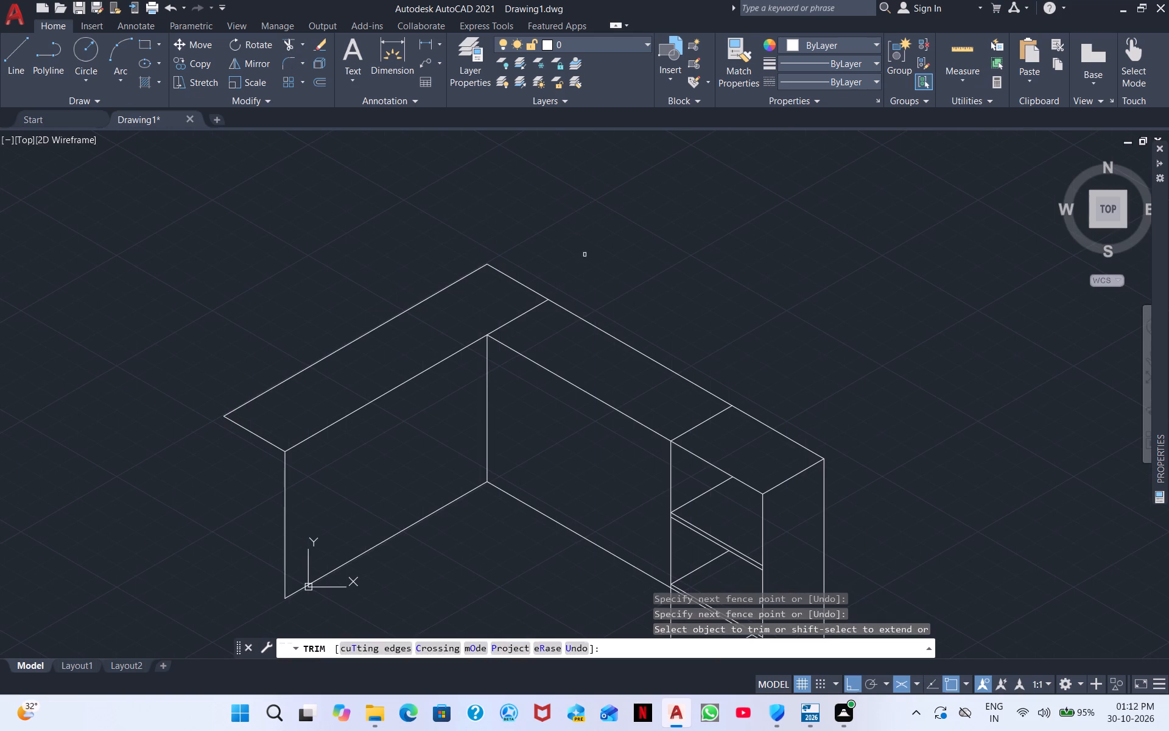
pyautogui.rightClick(701, 242)
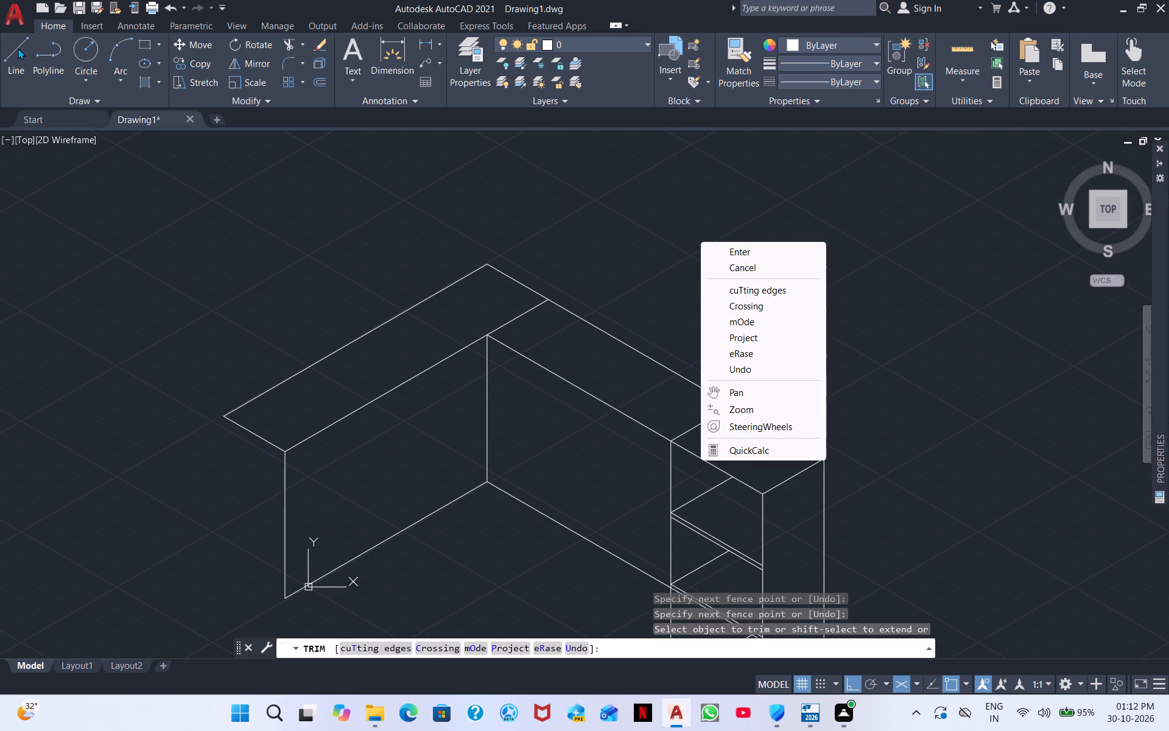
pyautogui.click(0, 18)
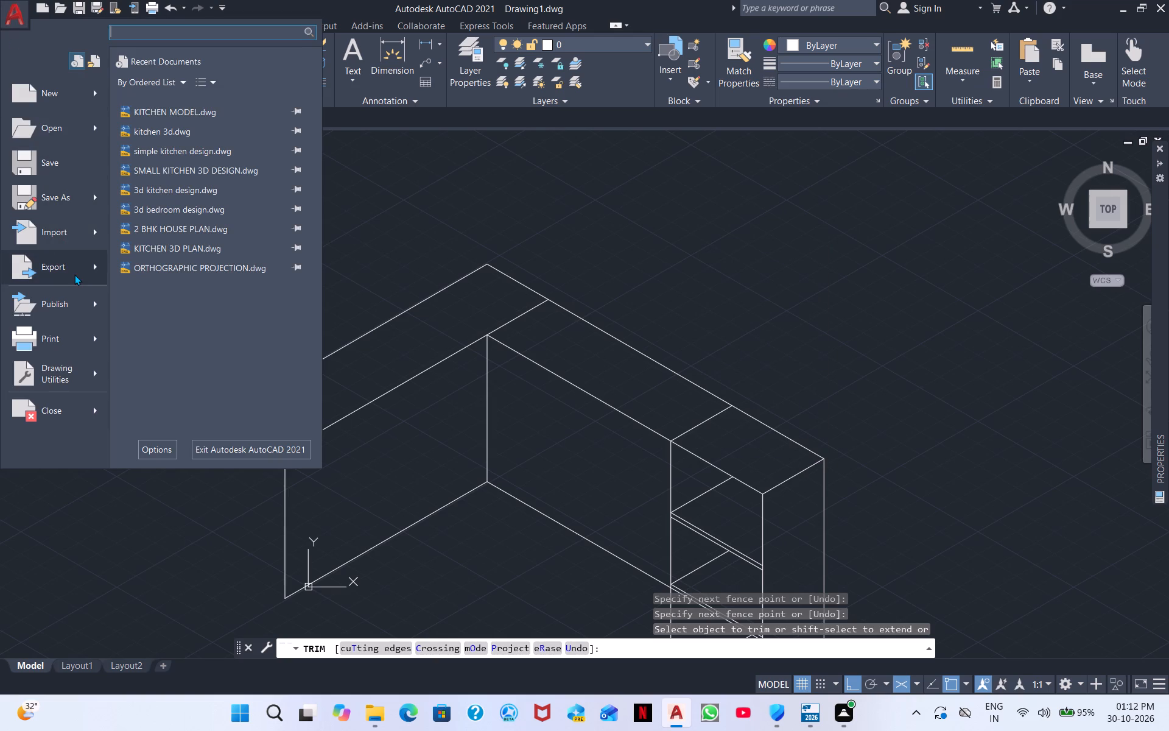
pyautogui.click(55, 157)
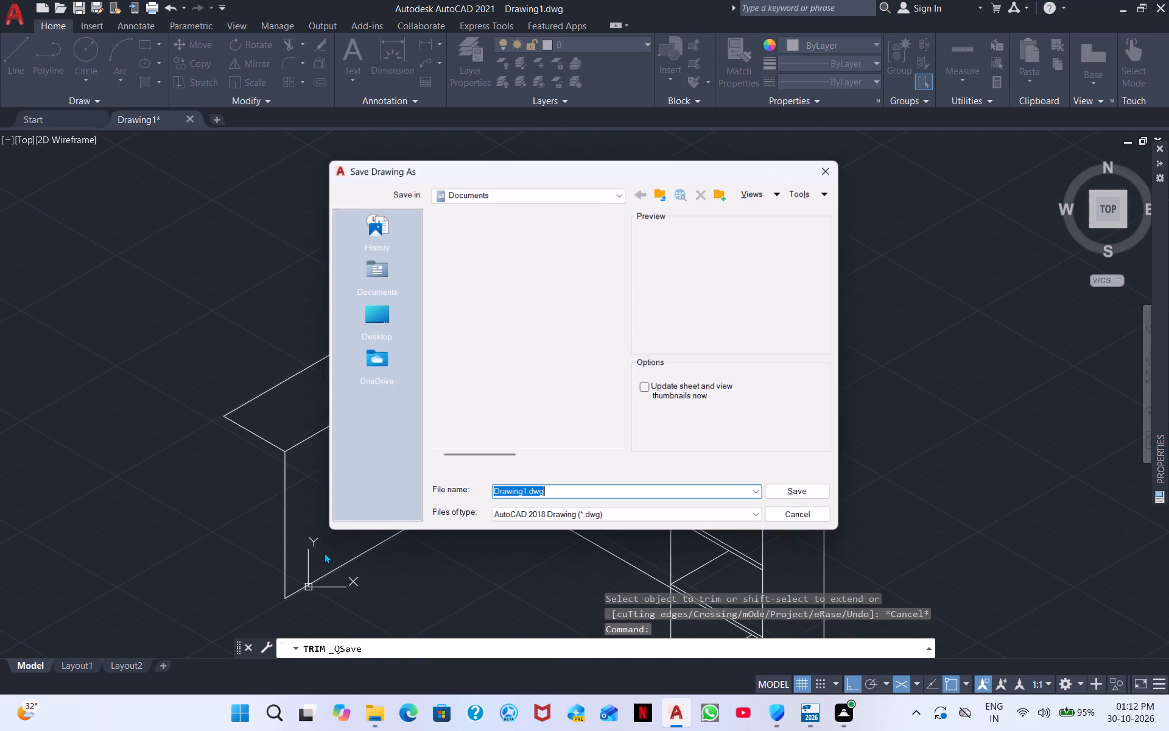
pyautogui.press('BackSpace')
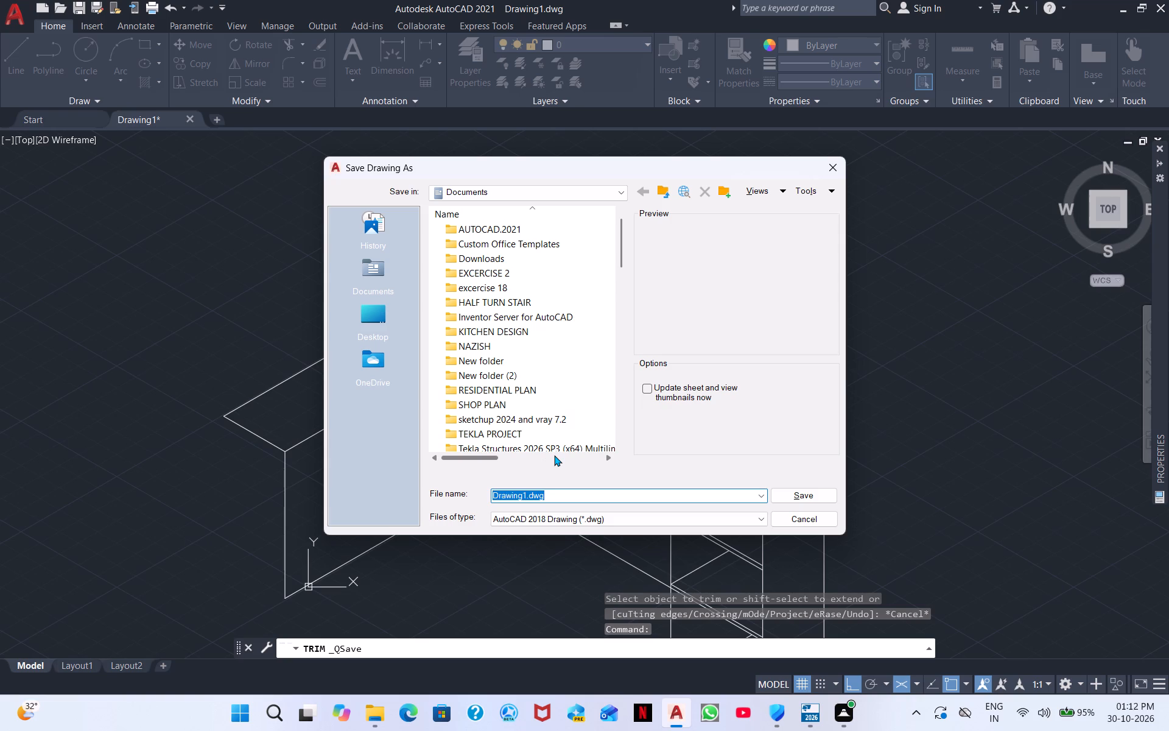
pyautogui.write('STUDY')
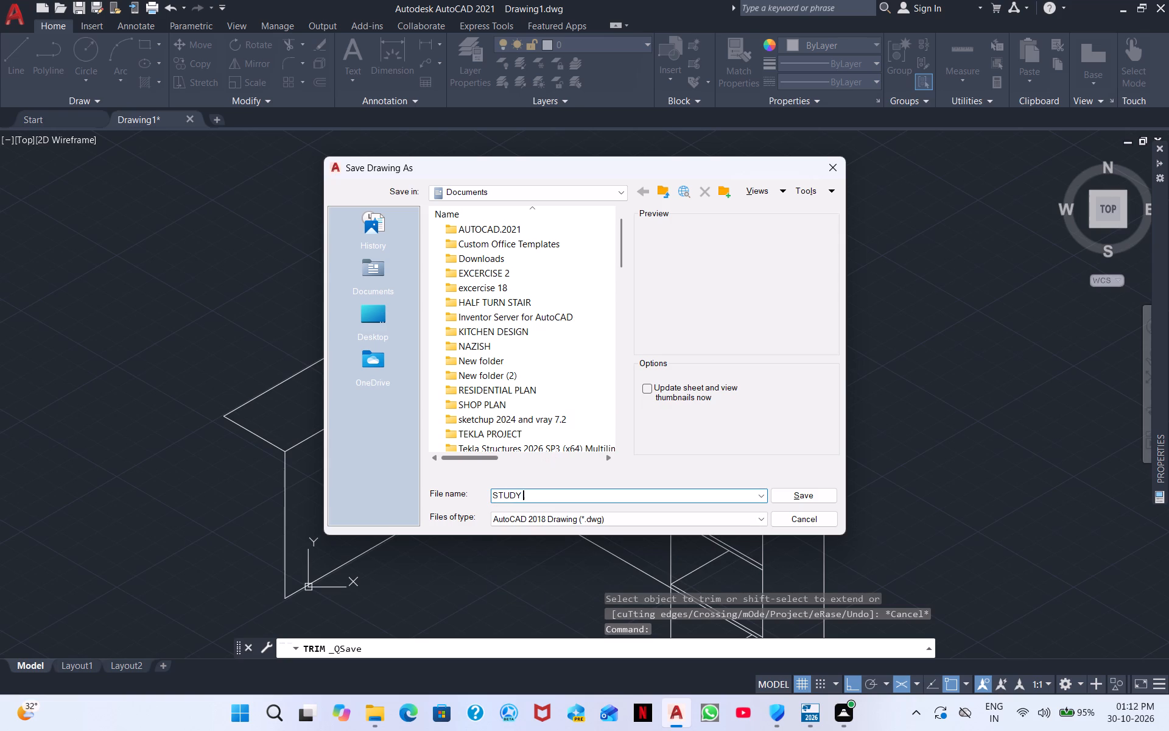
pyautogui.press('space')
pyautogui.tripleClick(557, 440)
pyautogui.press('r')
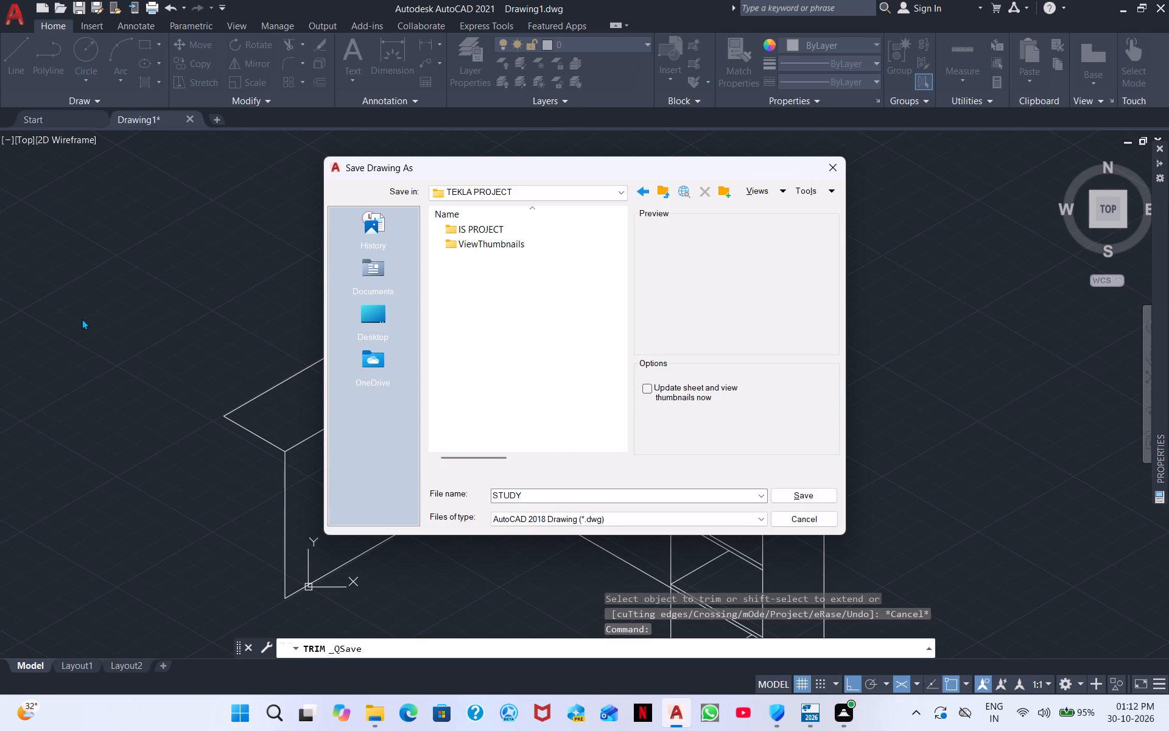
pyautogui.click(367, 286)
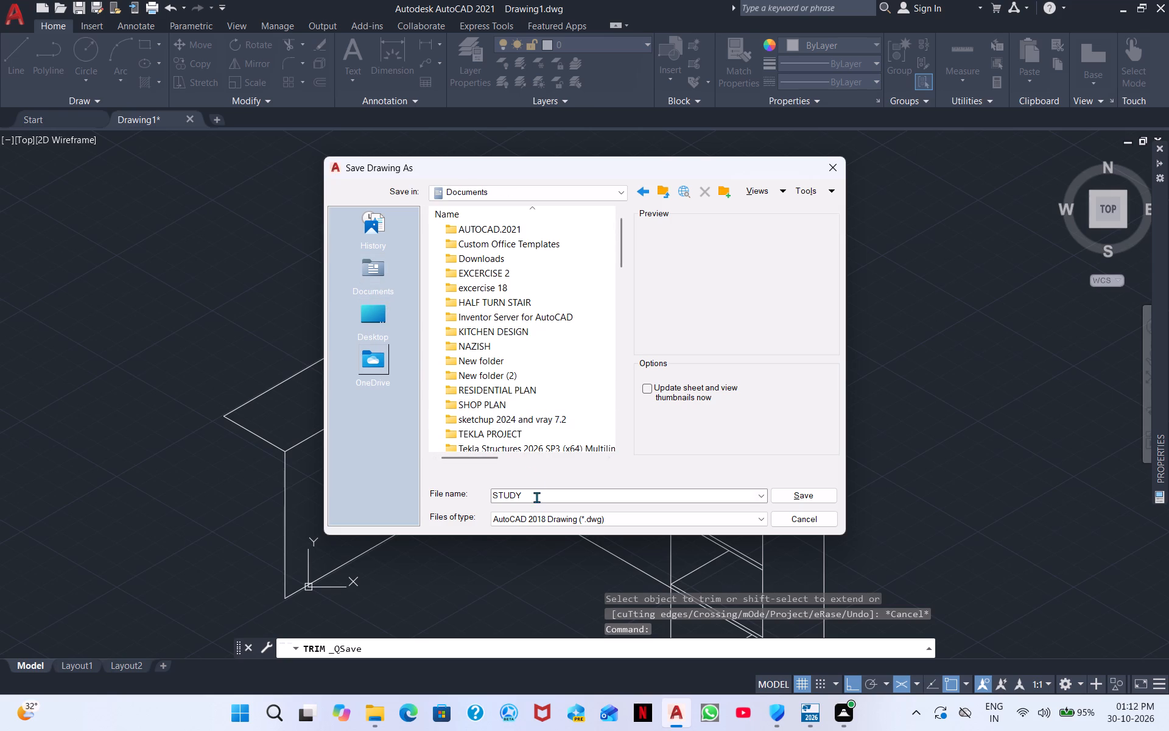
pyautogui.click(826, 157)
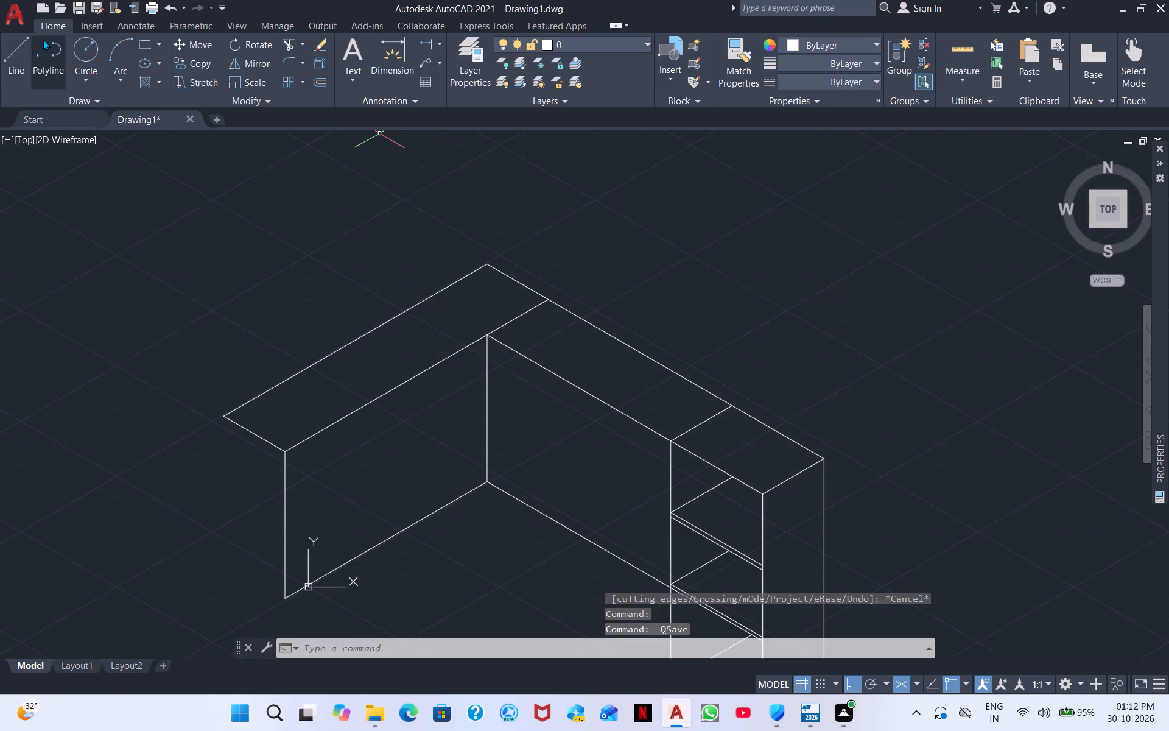
# Save the drawing in the Documents folder as STUDY ROOM.
pyautogui.click(10, 16)
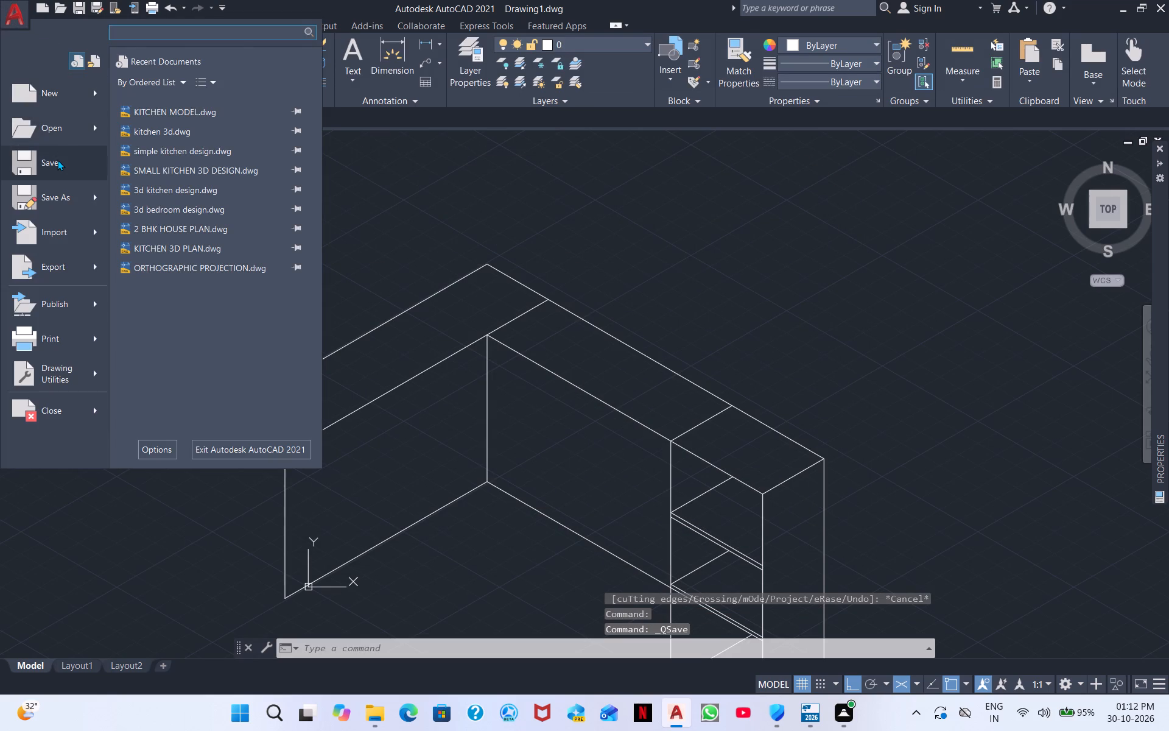
pyautogui.click(57, 161)
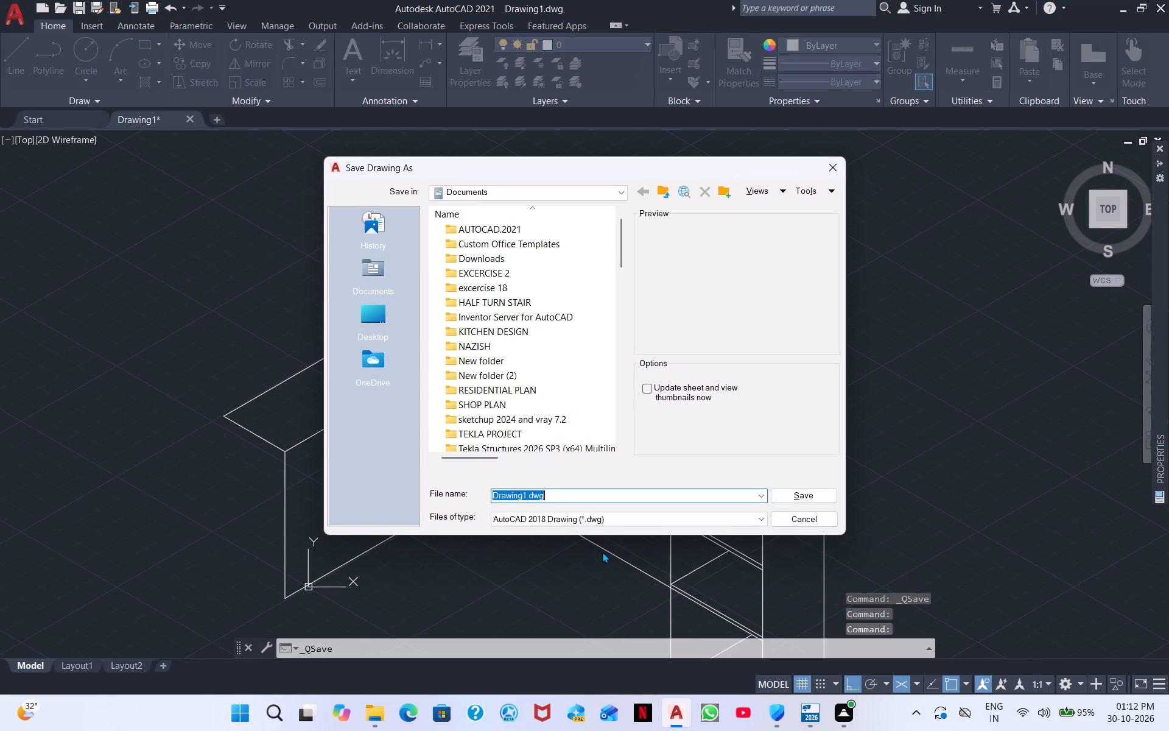
pyautogui.press('BackSpace')
pyautogui.write('ST')
pyautogui.write('UDY ROOM')
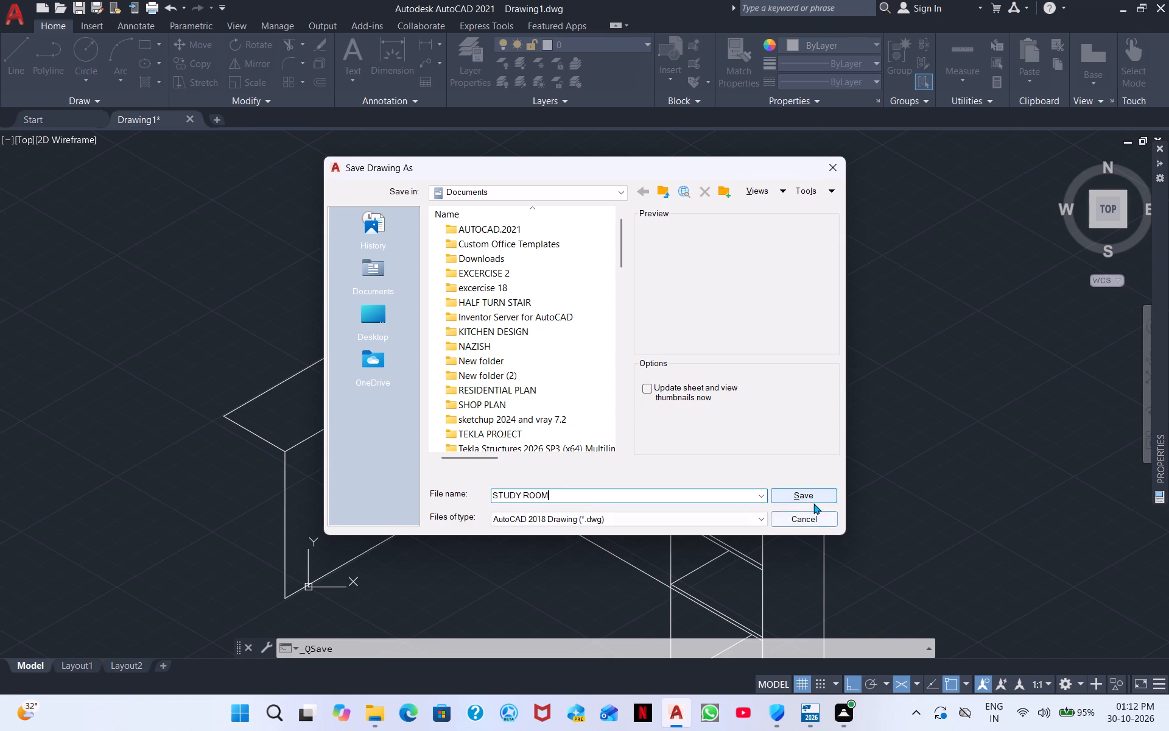
pyautogui.click(813, 499)
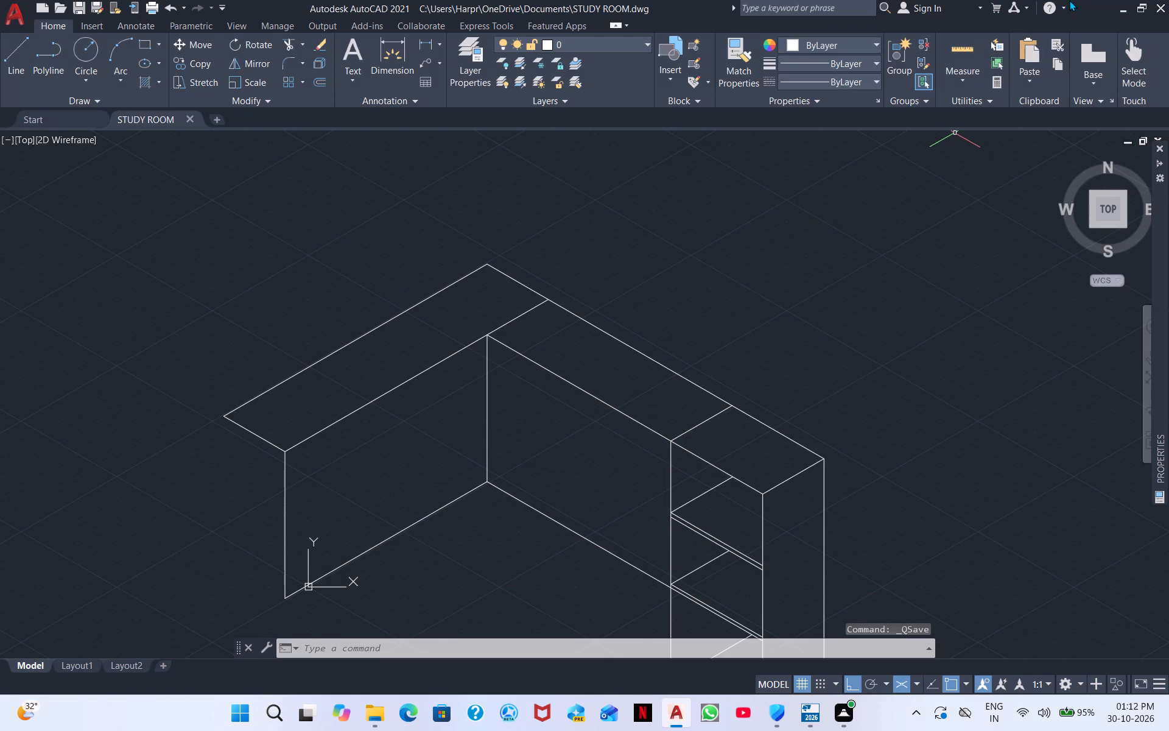
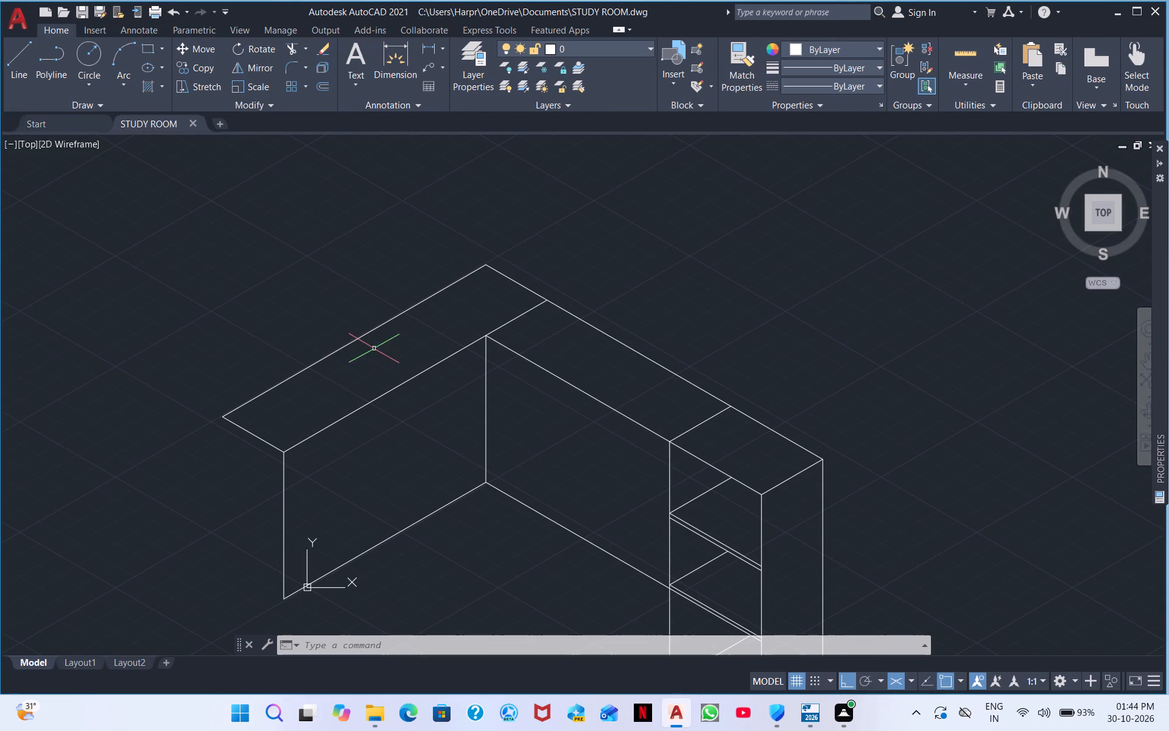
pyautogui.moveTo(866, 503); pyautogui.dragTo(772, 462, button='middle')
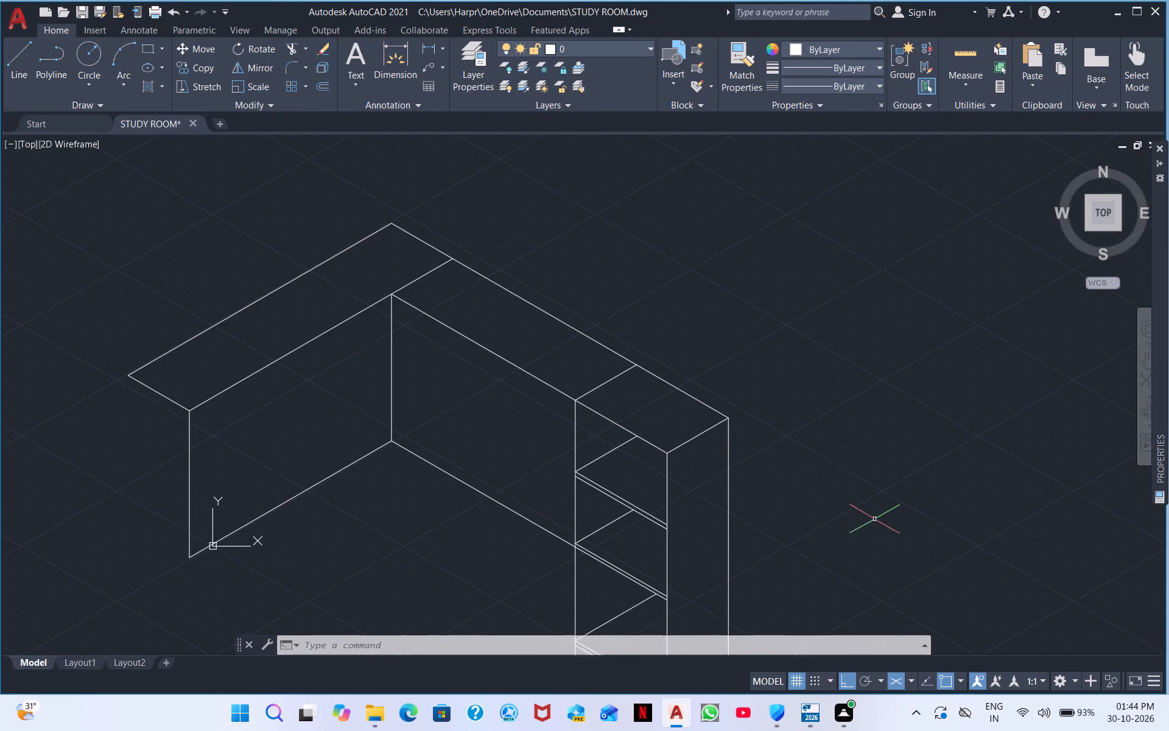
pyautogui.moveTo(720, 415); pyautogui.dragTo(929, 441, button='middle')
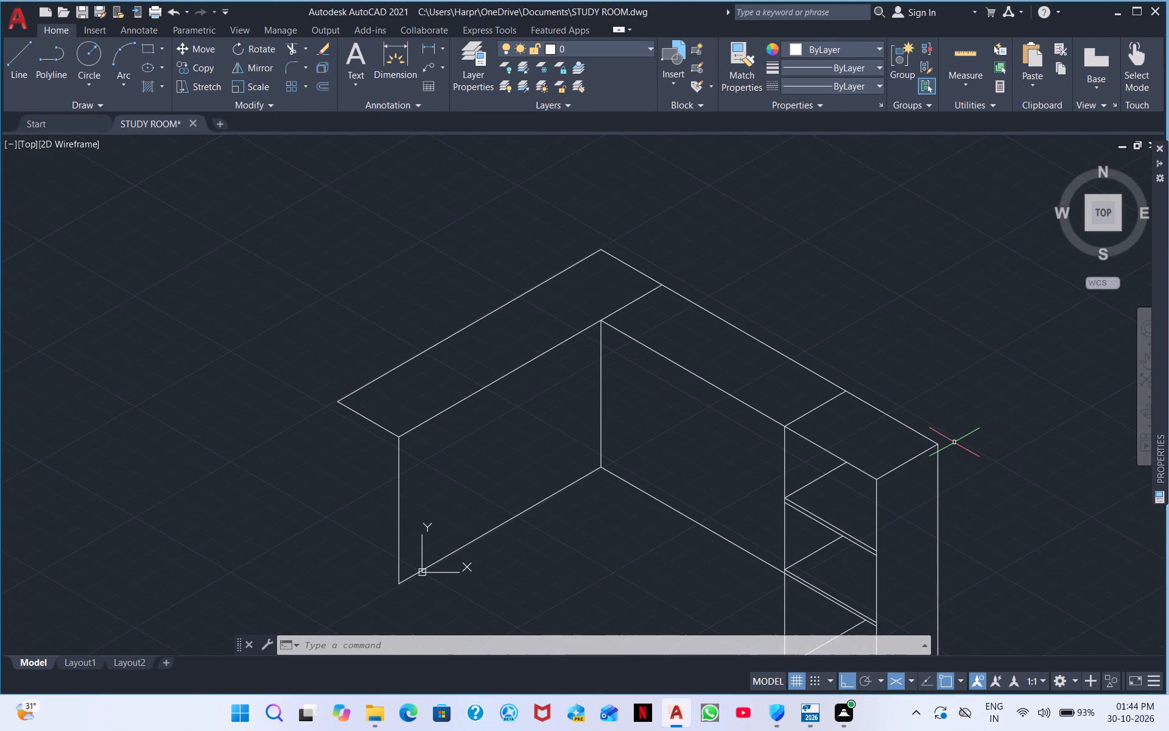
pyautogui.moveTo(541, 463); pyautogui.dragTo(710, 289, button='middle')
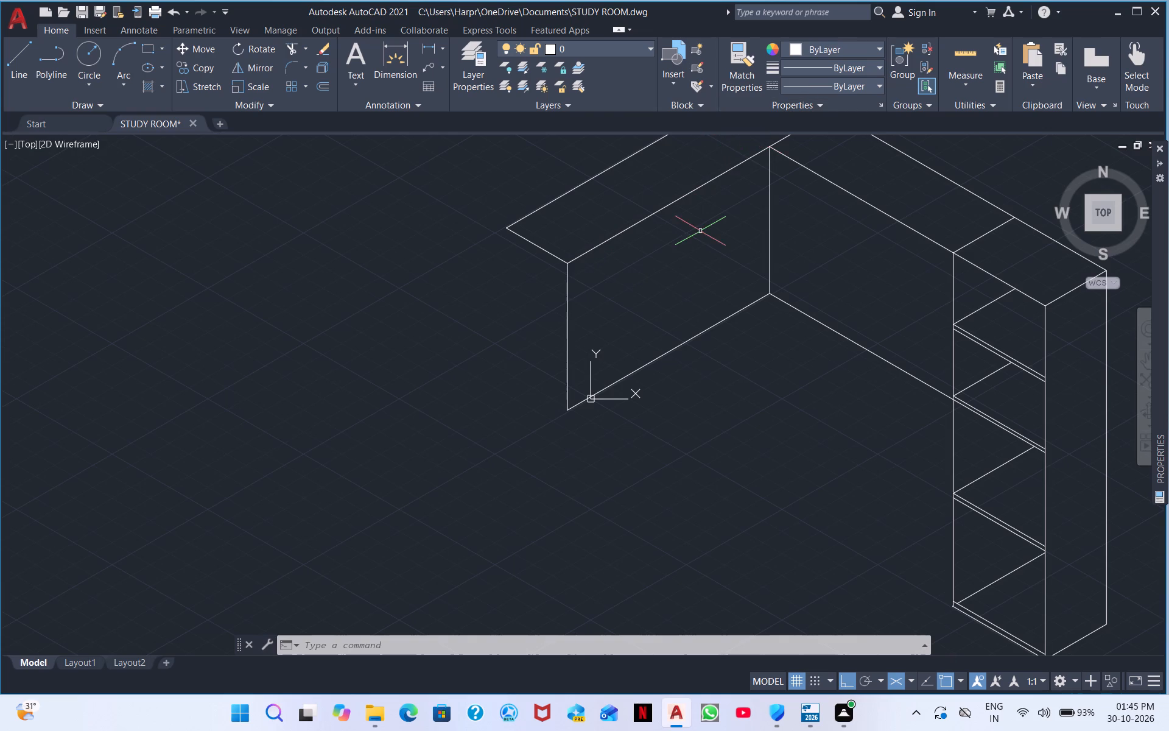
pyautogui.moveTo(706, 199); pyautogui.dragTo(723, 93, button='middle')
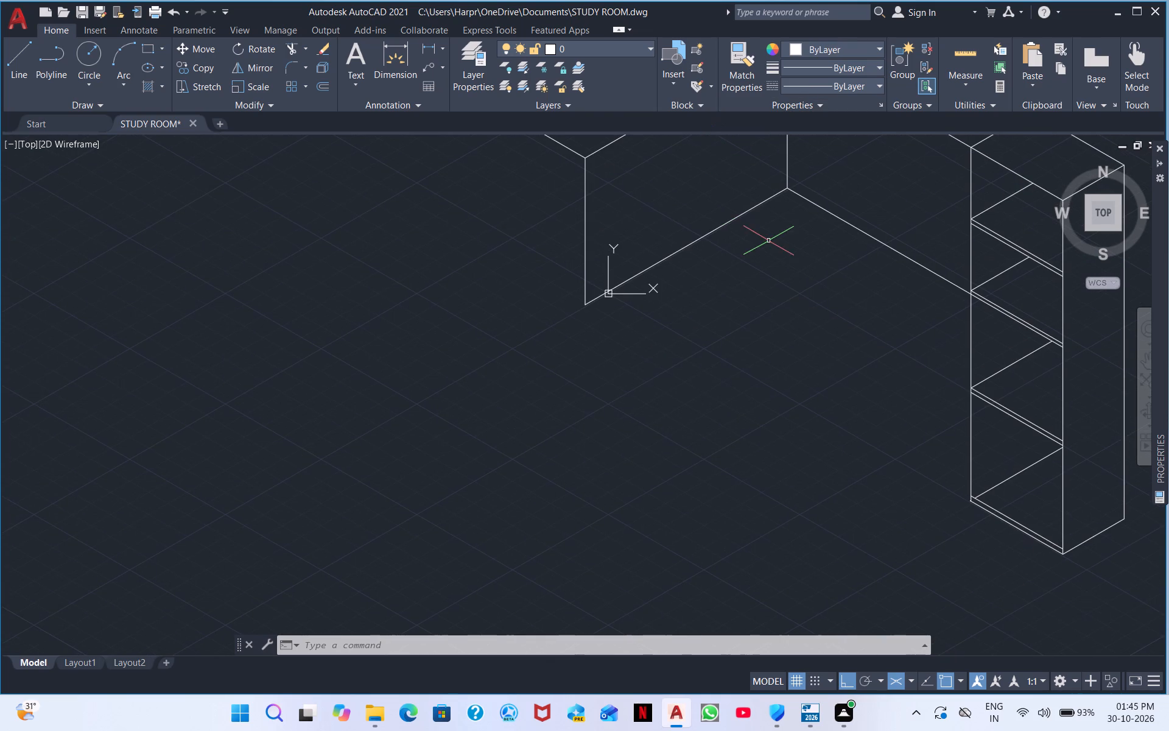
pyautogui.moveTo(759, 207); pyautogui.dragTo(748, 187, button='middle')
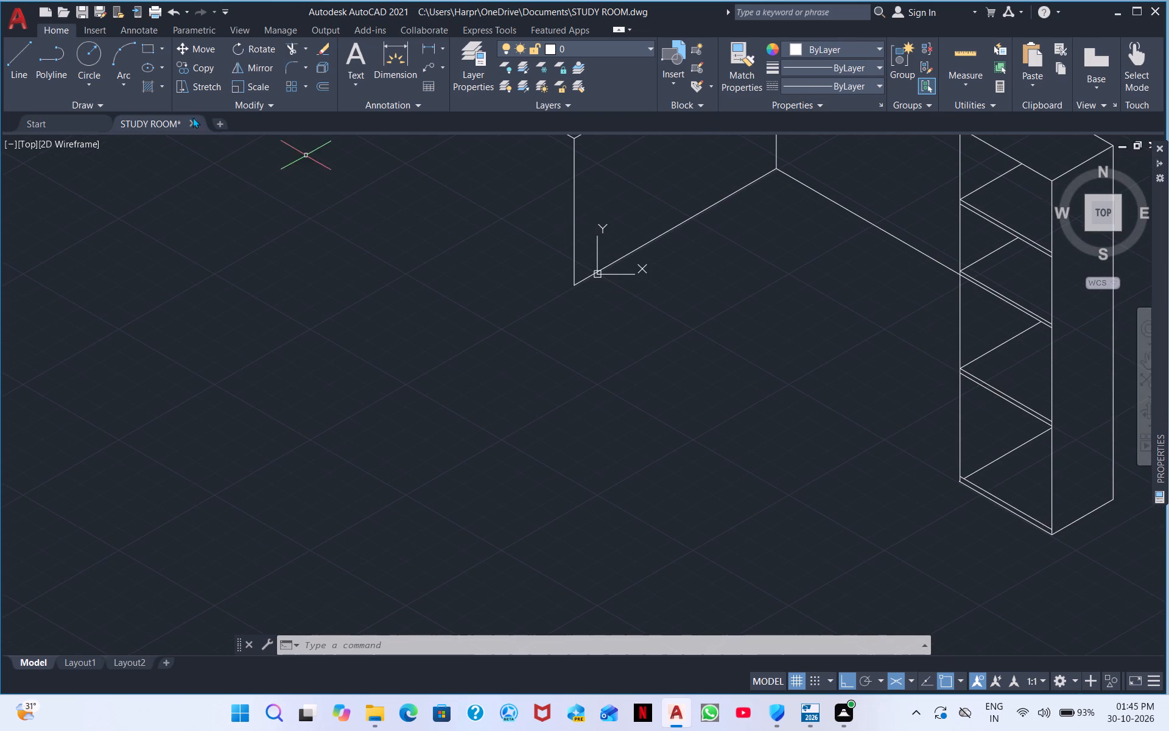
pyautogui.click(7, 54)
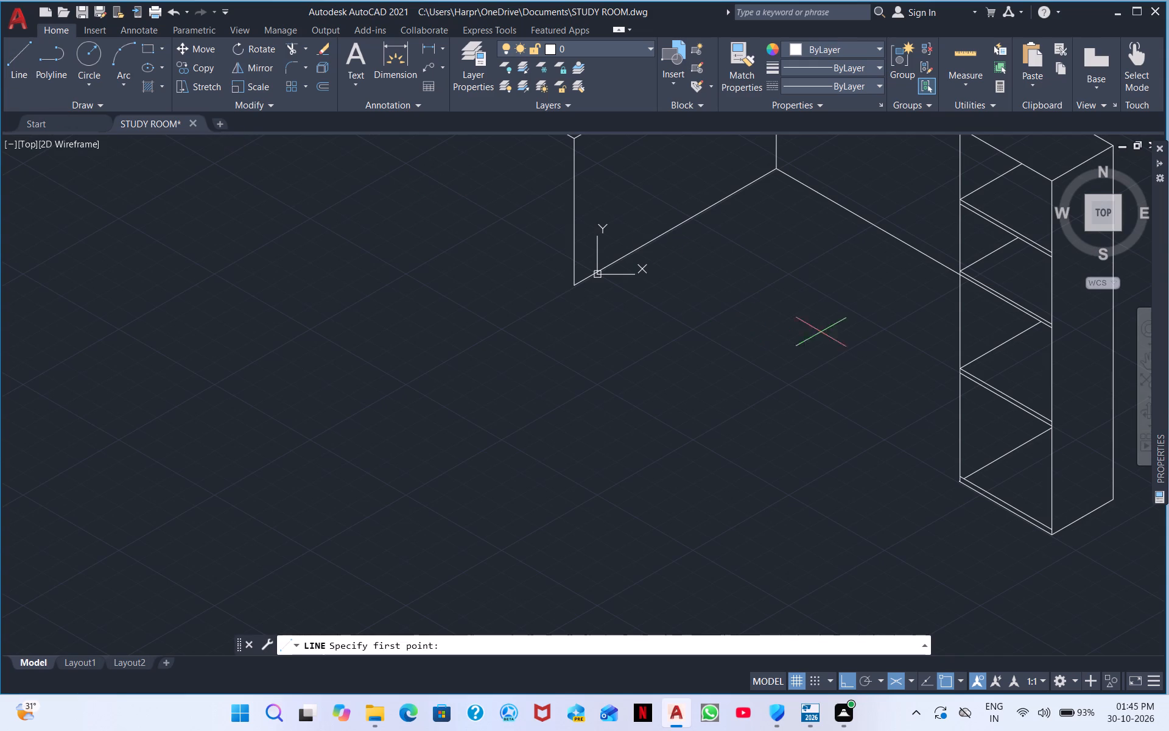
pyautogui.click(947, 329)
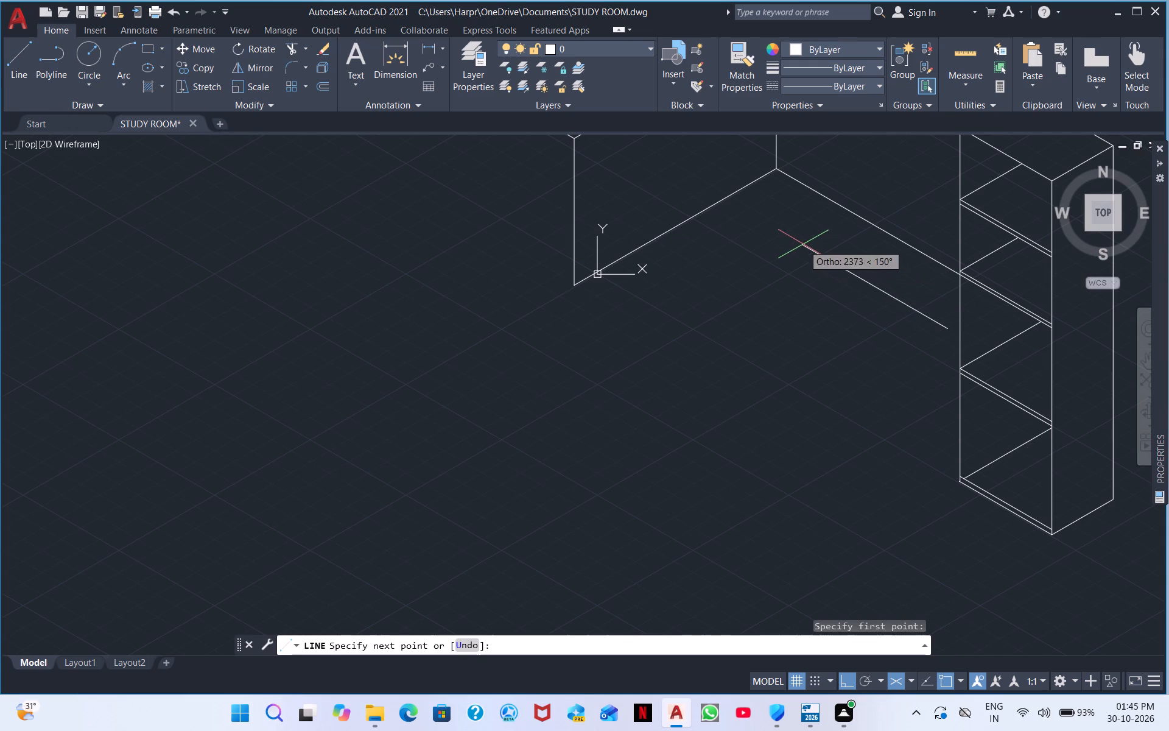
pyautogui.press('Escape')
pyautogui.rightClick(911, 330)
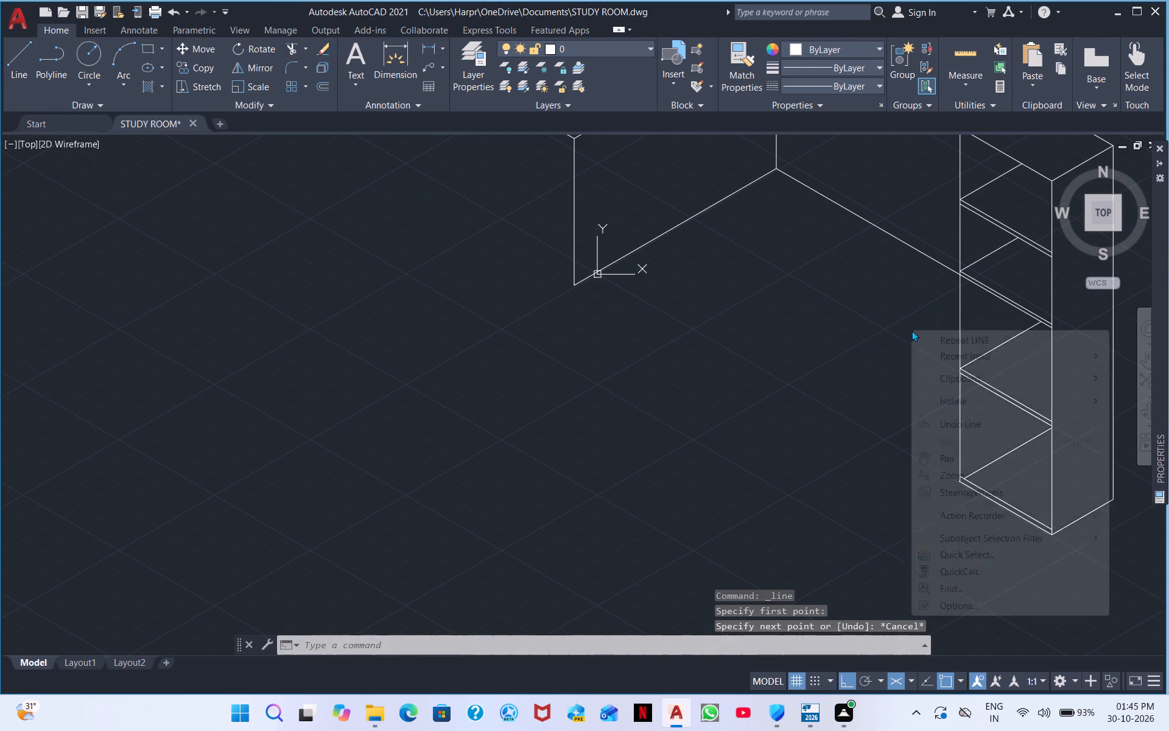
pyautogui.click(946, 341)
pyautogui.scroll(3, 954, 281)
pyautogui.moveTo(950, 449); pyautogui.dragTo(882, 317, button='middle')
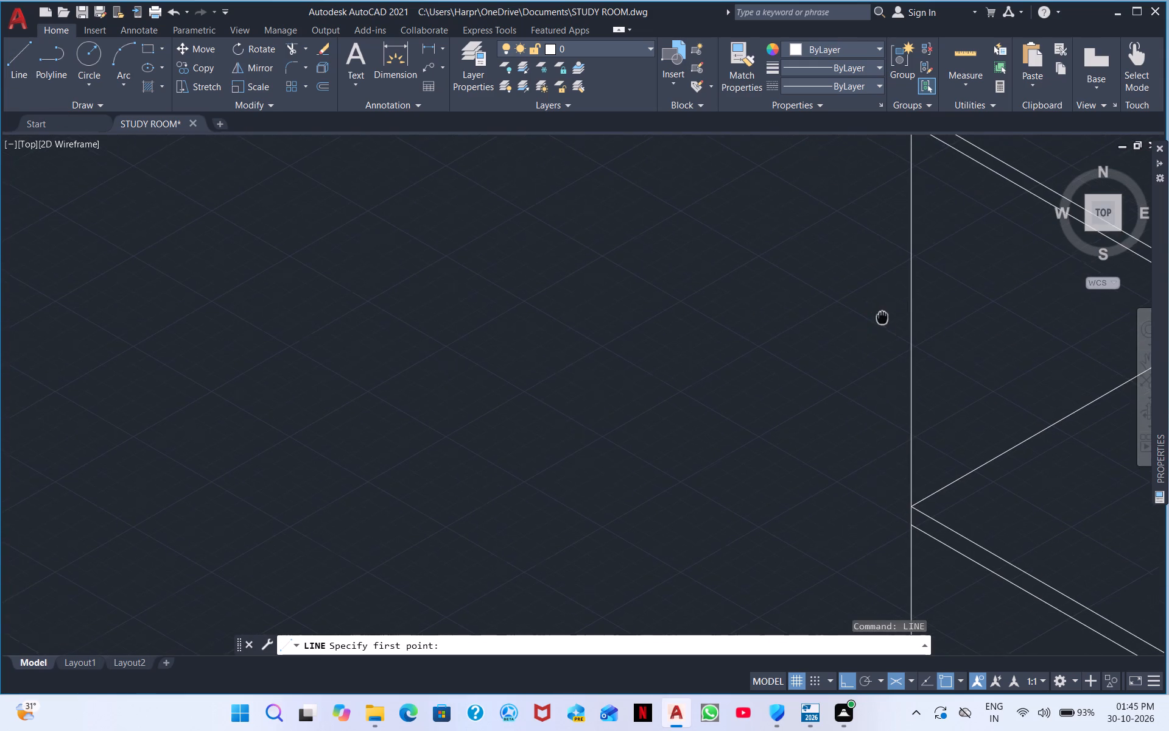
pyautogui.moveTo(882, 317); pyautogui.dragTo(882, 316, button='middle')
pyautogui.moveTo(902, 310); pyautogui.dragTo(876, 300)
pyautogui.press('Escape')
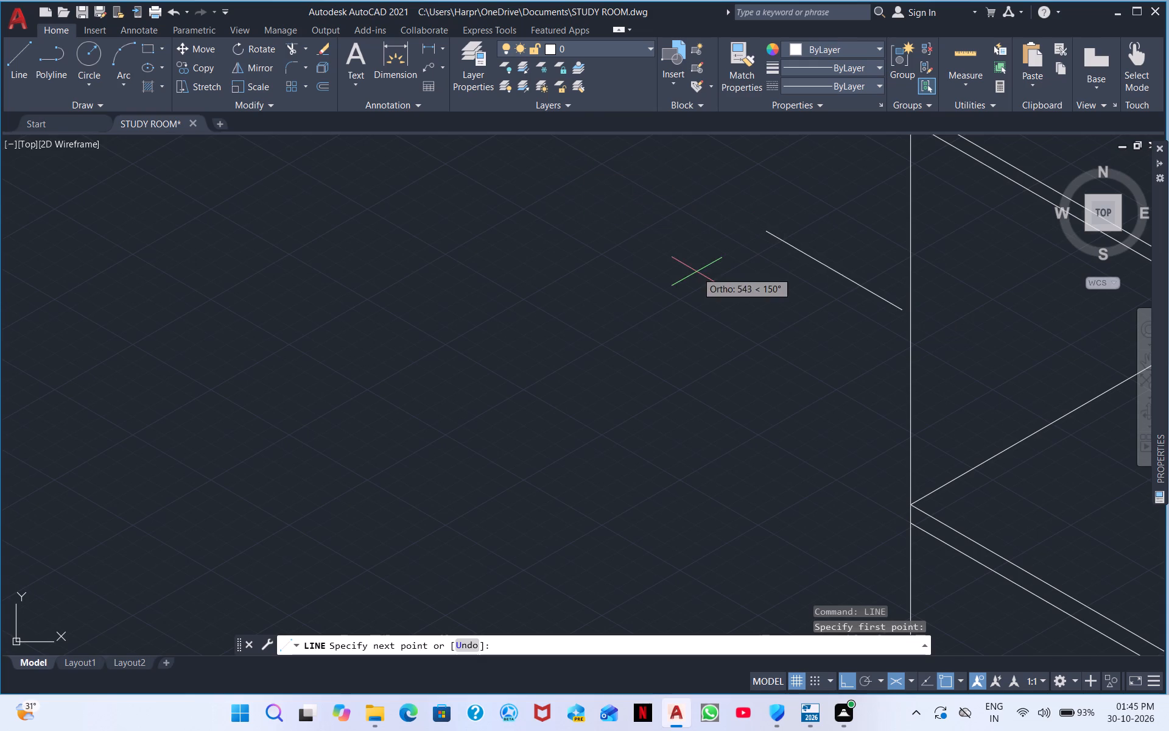
# Draw a freehand 150° line from the shelf unit's inner vertical edge, below the extension's lower edge, crossing the return's lower edge.
pyautogui.rightClick(907, 362)
pyautogui.click(991, 369)
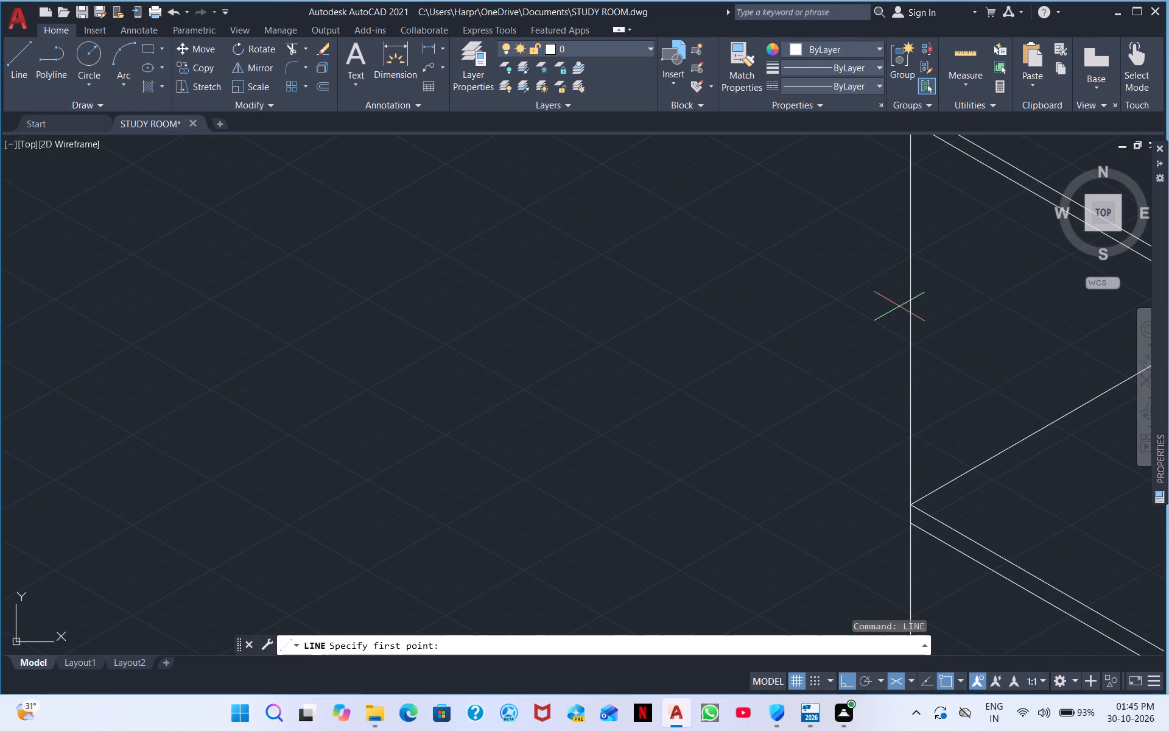
pyautogui.moveTo(913, 316); pyautogui.dragTo(844, 269)
pyautogui.moveTo(736, 212); pyautogui.dragTo(875, 419, button='middle')
pyautogui.moveTo(555, 188); pyautogui.dragTo(946, 437, button='middle')
pyautogui.click(501, 143)
pyautogui.press('Escape')
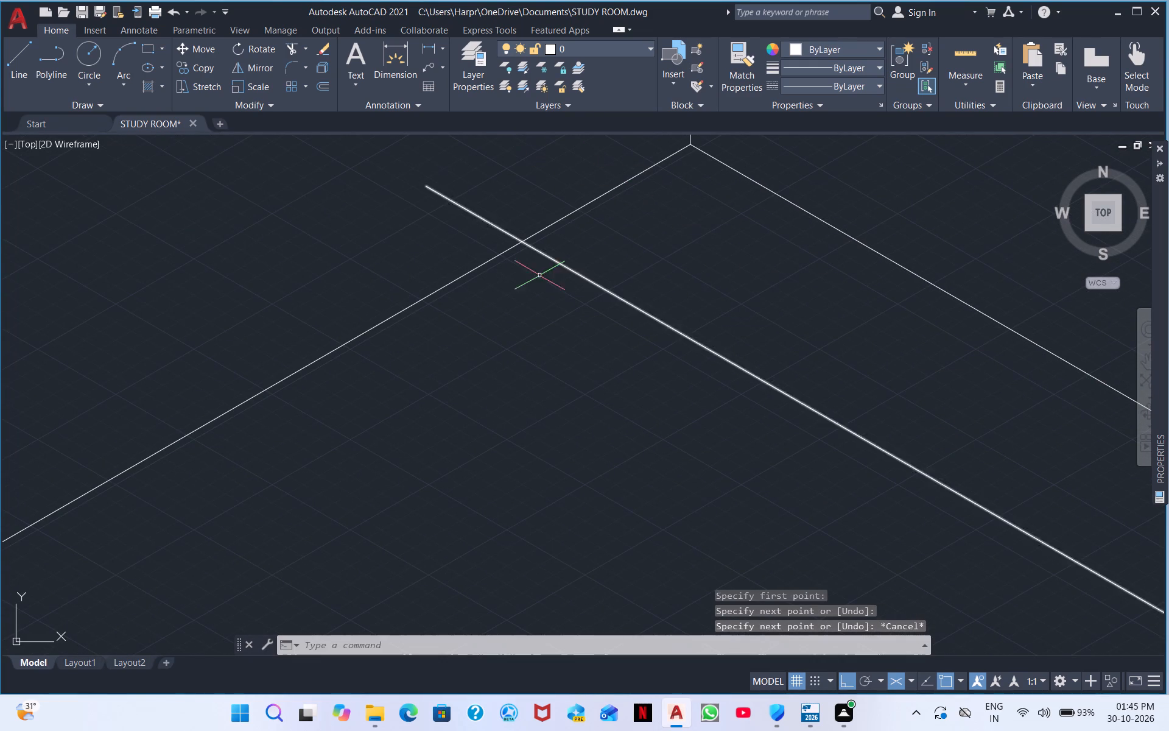
# Draw a freehand 210° line from the extension's lower edge, parallel to the return's lower edge, to near the return's outer end.
pyautogui.rightClick(563, 348)
pyautogui.click(667, 355)
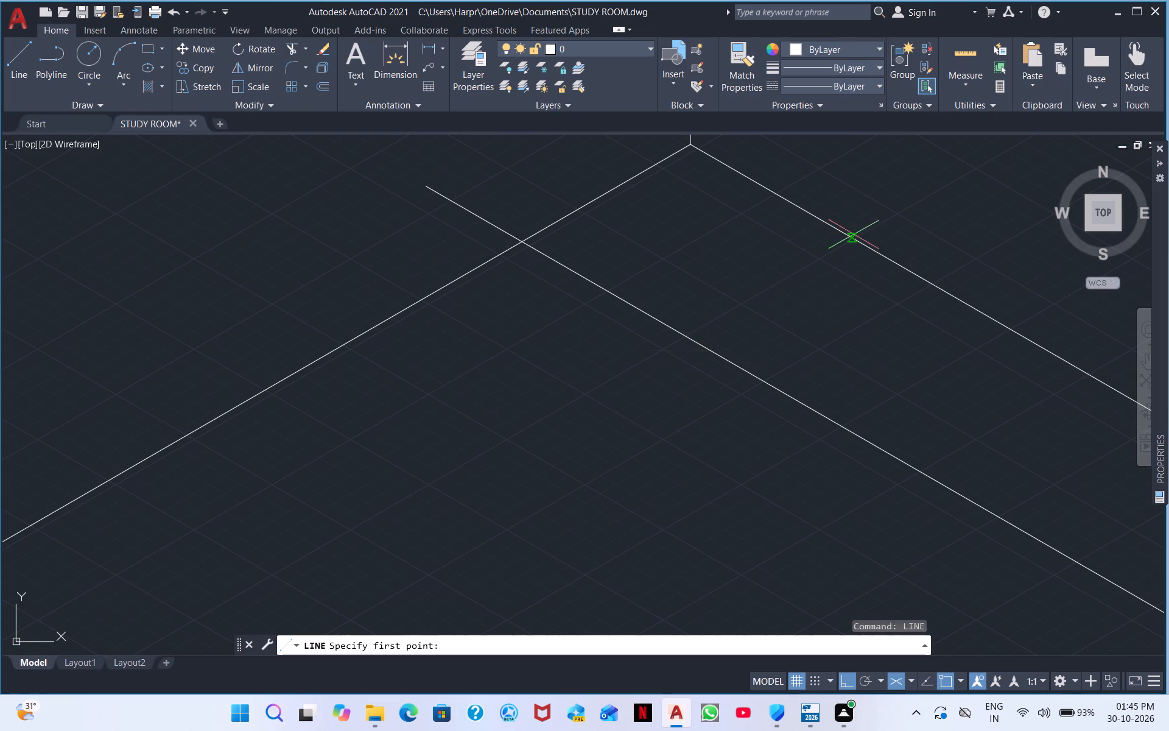
pyautogui.moveTo(844, 221); pyautogui.dragTo(682, 298)
pyautogui.moveTo(410, 422); pyautogui.dragTo(427, 417, button='middle')
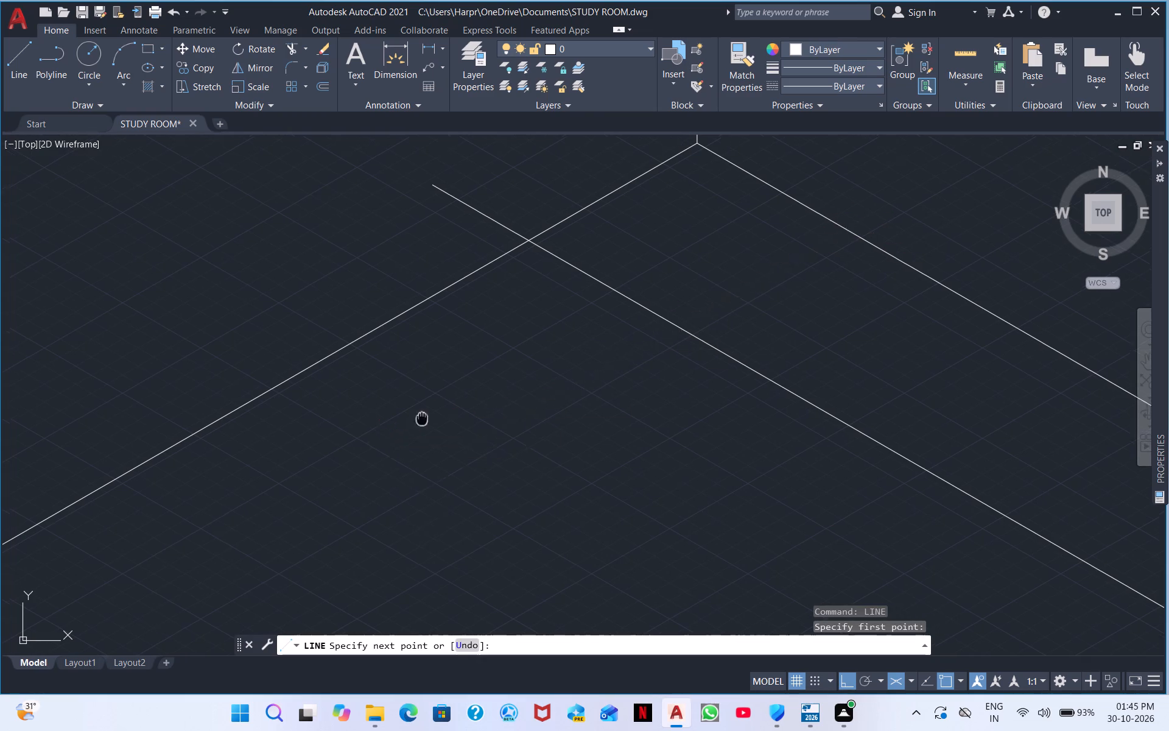
pyautogui.moveTo(427, 417); pyautogui.dragTo(720, 212, button='middle')
pyautogui.click(127, 539)
pyautogui.press('Escape')
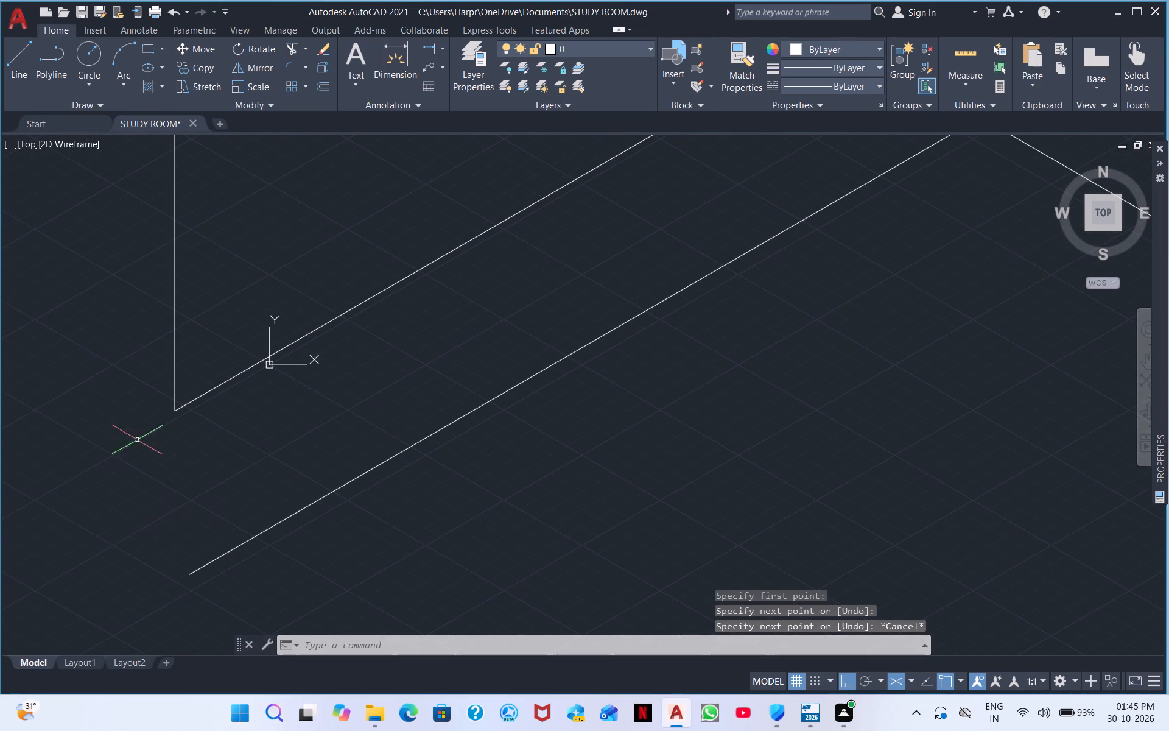
# Switch to the right isoplane and draw a freehand vertical line down from the return's lower front outer corner, past the new parallel line.
pyautogui.scroll(-2, 139, 420)
pyautogui.moveTo(285, 516); pyautogui.dragTo(332, 536, button='middle')
pyautogui.moveTo(188, 404); pyautogui.dragTo(320, 478, button='middle')
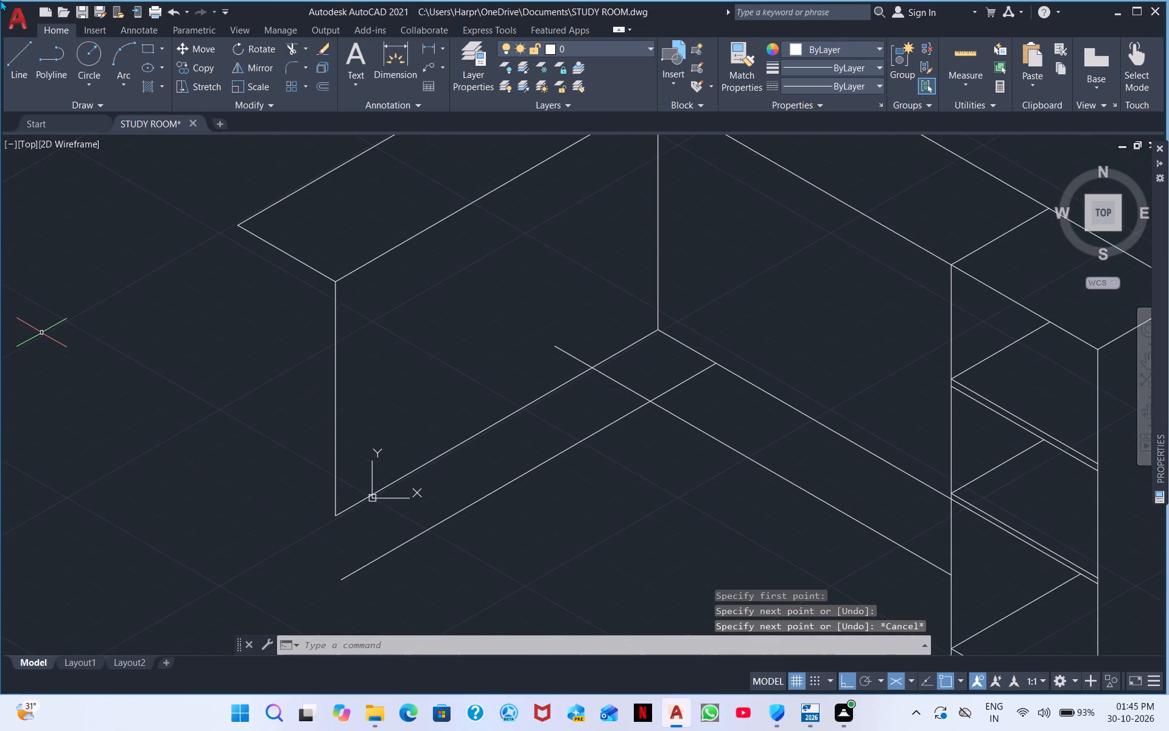
pyautogui.click(5, 60)
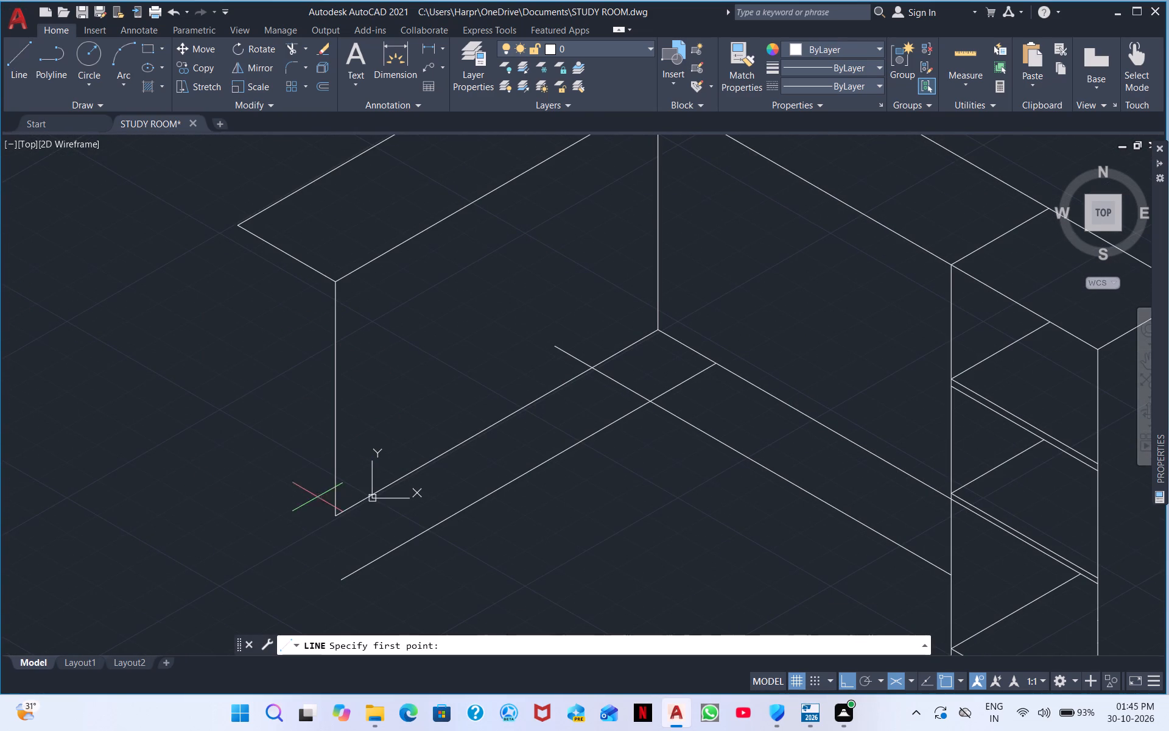
pyautogui.moveTo(329, 516); pyautogui.dragTo(334, 539)
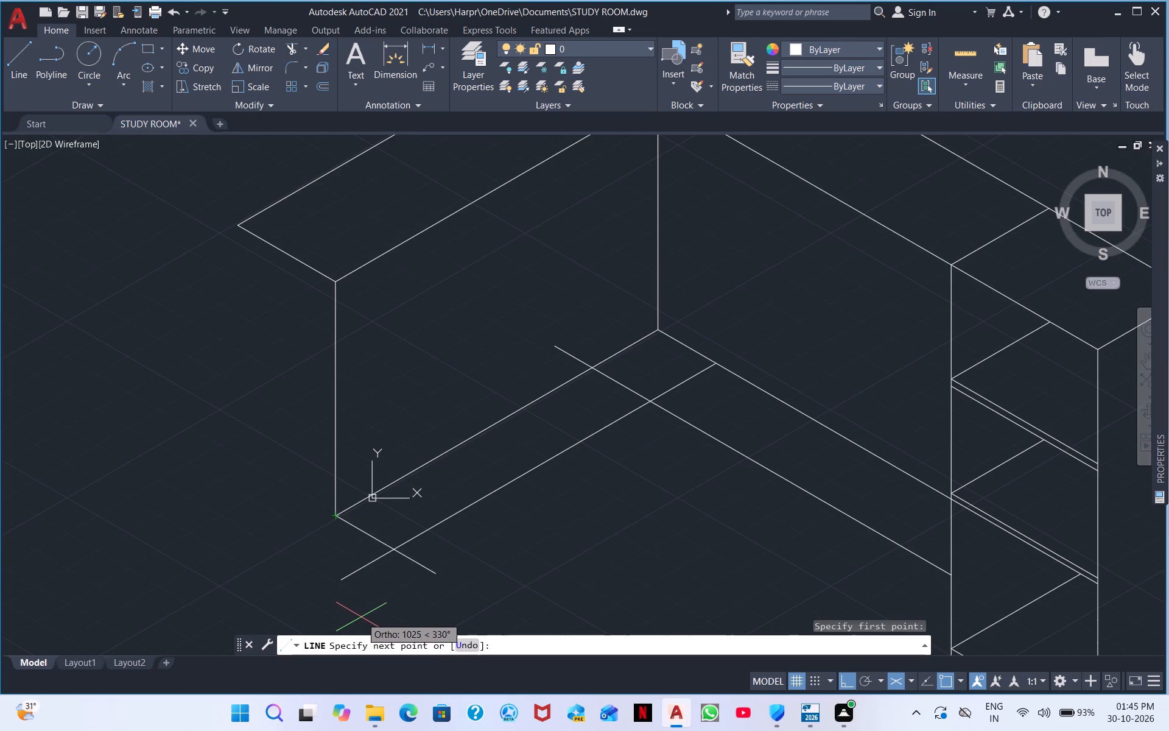
pyautogui.press('F5')
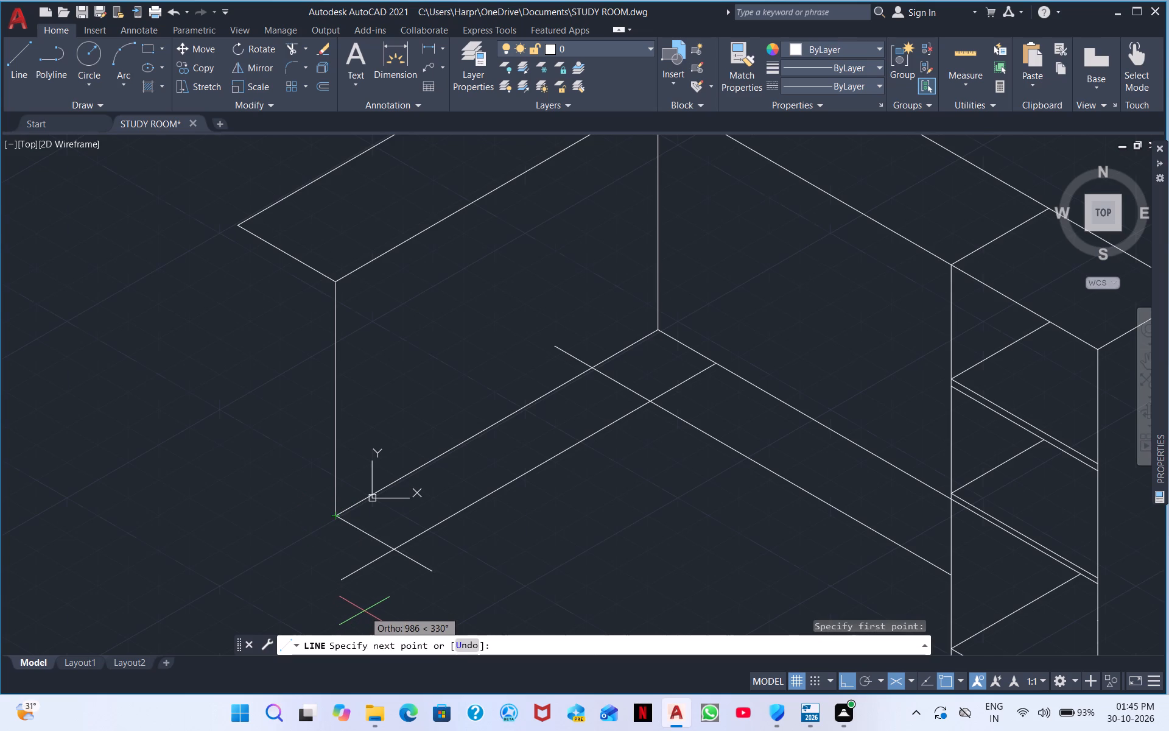
pyautogui.click(323, 616)
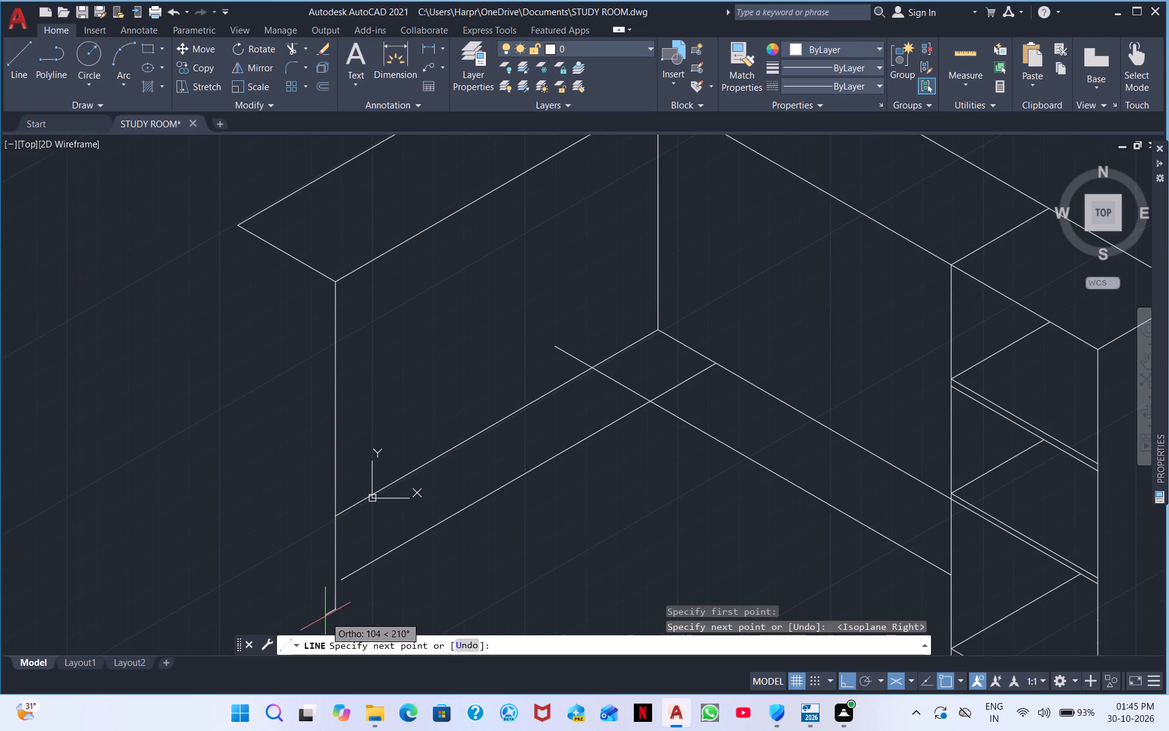
pyautogui.press('Escape')
# Extend the return's parallel line to the new vertical line and trim the two parallel lines into a clean inner corner, removing the leftover stub.
pyautogui.click(295, 47)
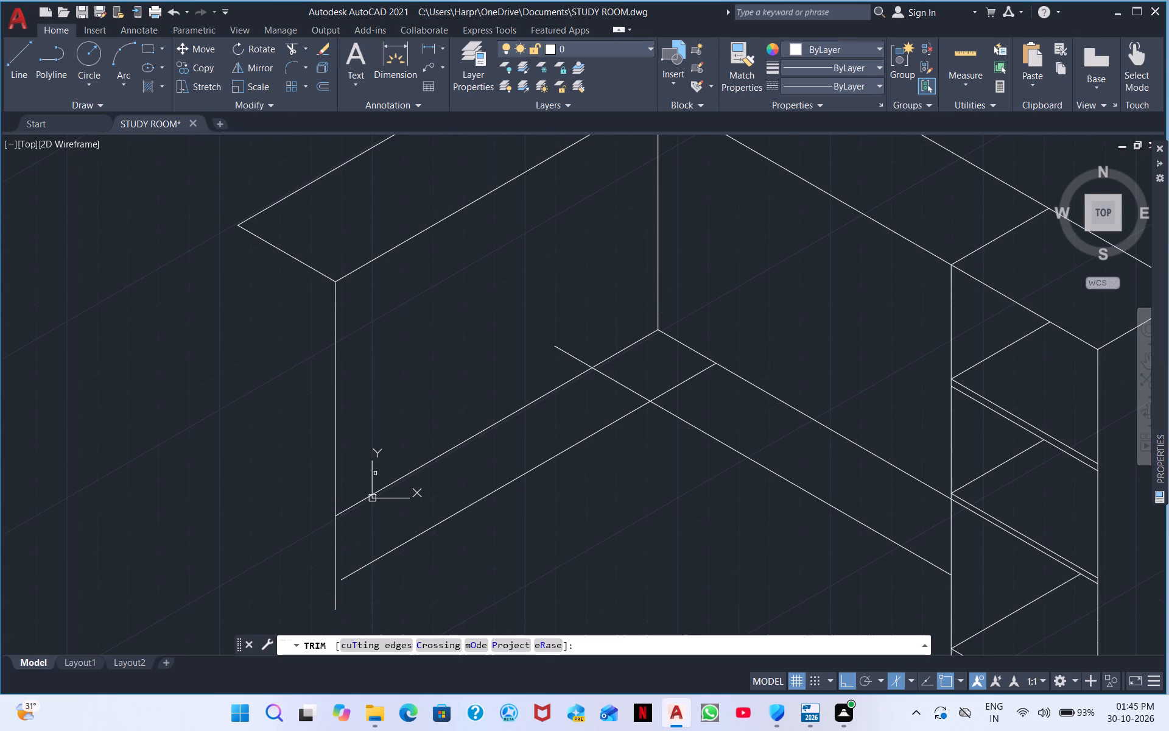
pyautogui.keyDown('shift'); pyautogui.moveTo(393, 531); pyautogui.dragTo(391, 576); pyautogui.keyUp('shift')
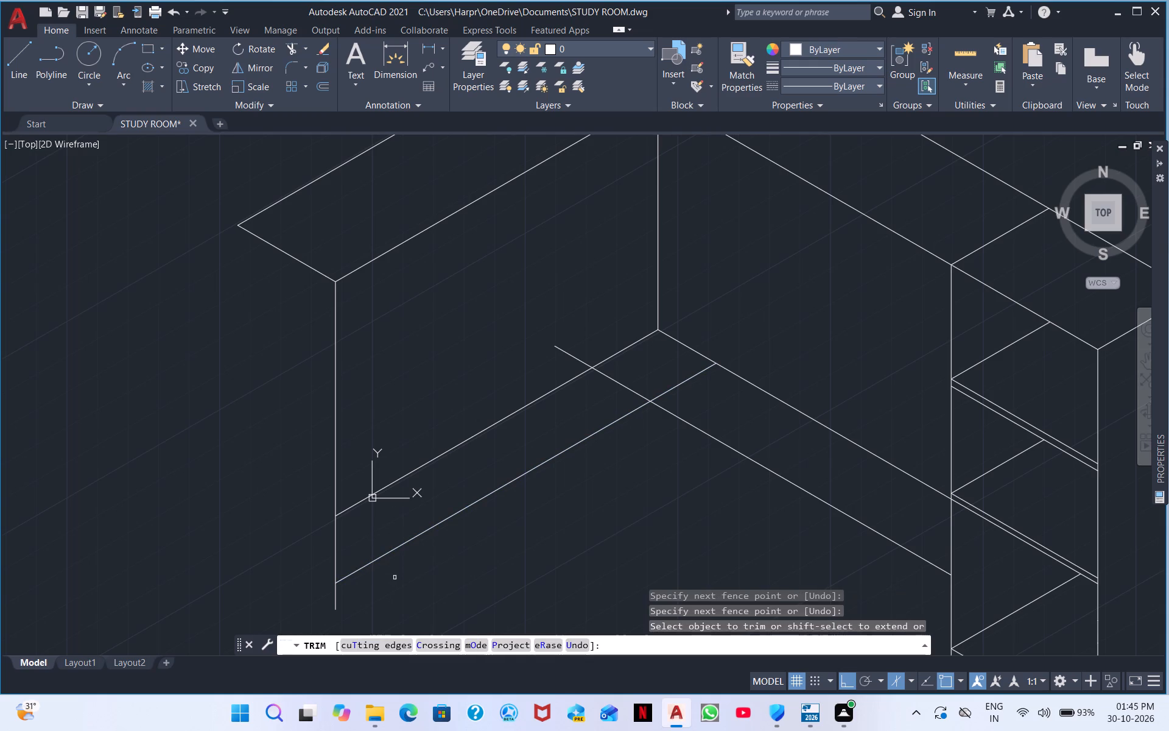
pyautogui.moveTo(628, 384); pyautogui.dragTo(592, 386)
pyautogui.moveTo(695, 363); pyautogui.dragTo(709, 395)
pyautogui.moveTo(574, 344); pyautogui.dragTo(535, 369)
pyautogui.rightClick(643, 468)
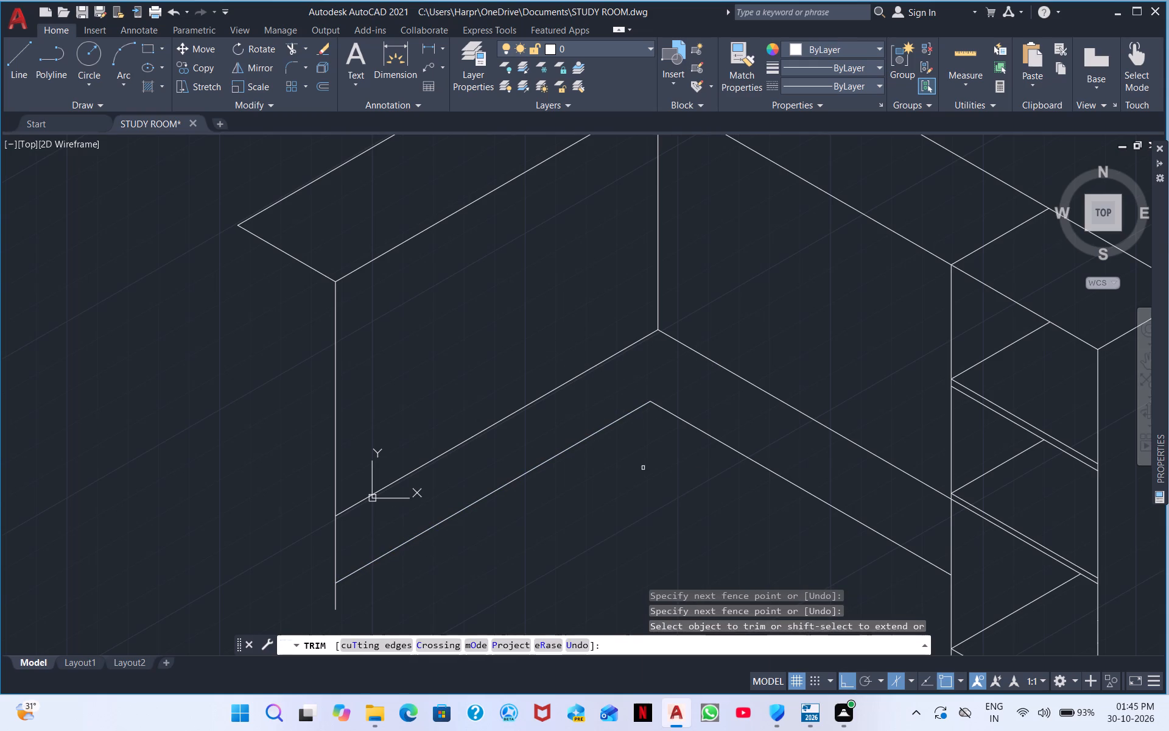
pyautogui.click(687, 475)
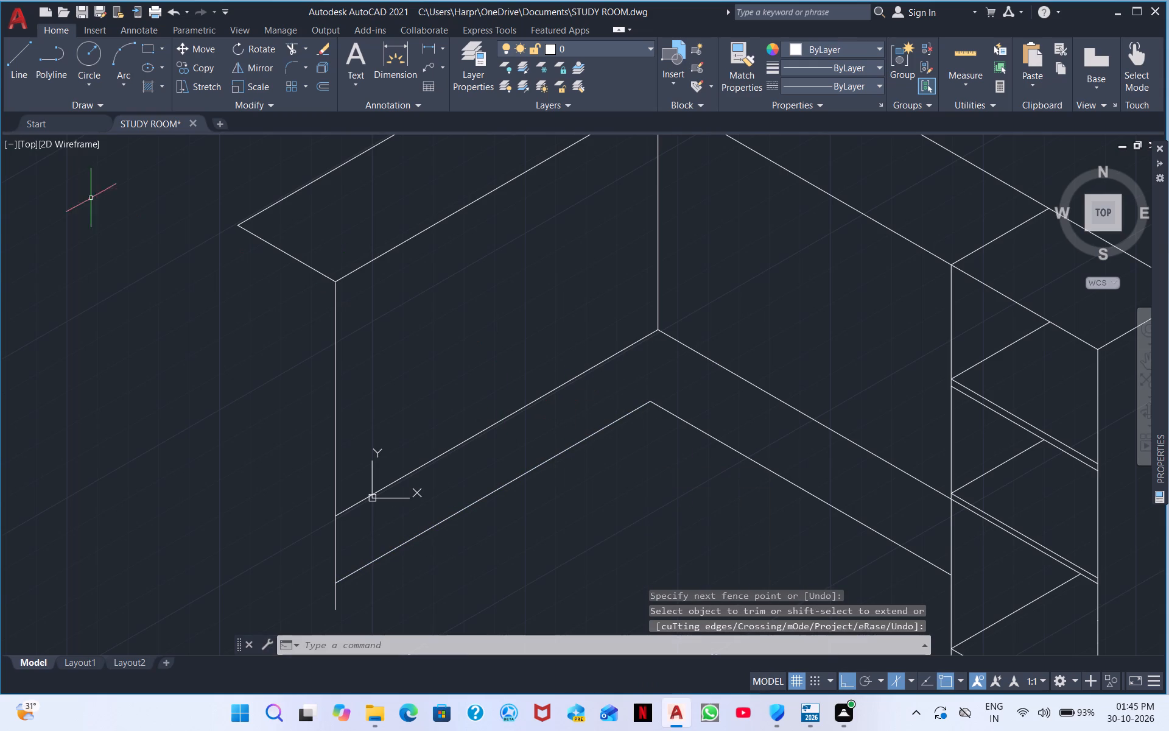
# Draw a freehand vertical line about 3300 mm down from the return's upper outermost corner.
pyautogui.click(9, 73)
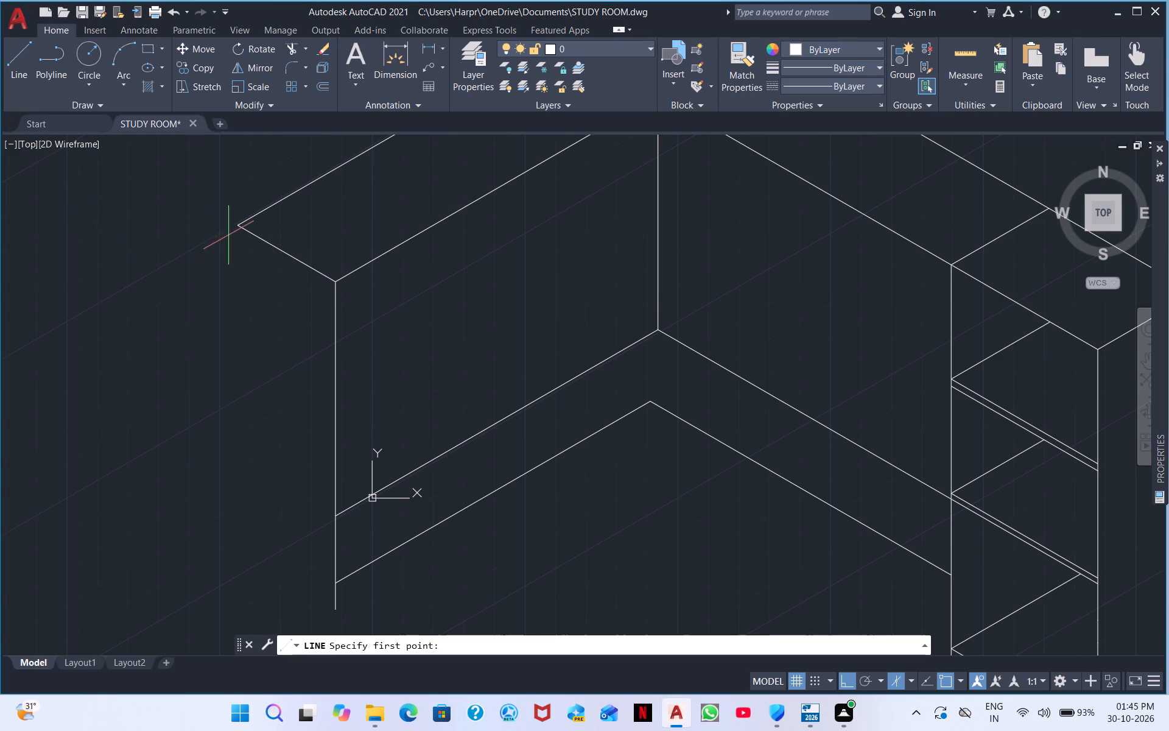
pyautogui.moveTo(238, 223); pyautogui.dragTo(229, 254)
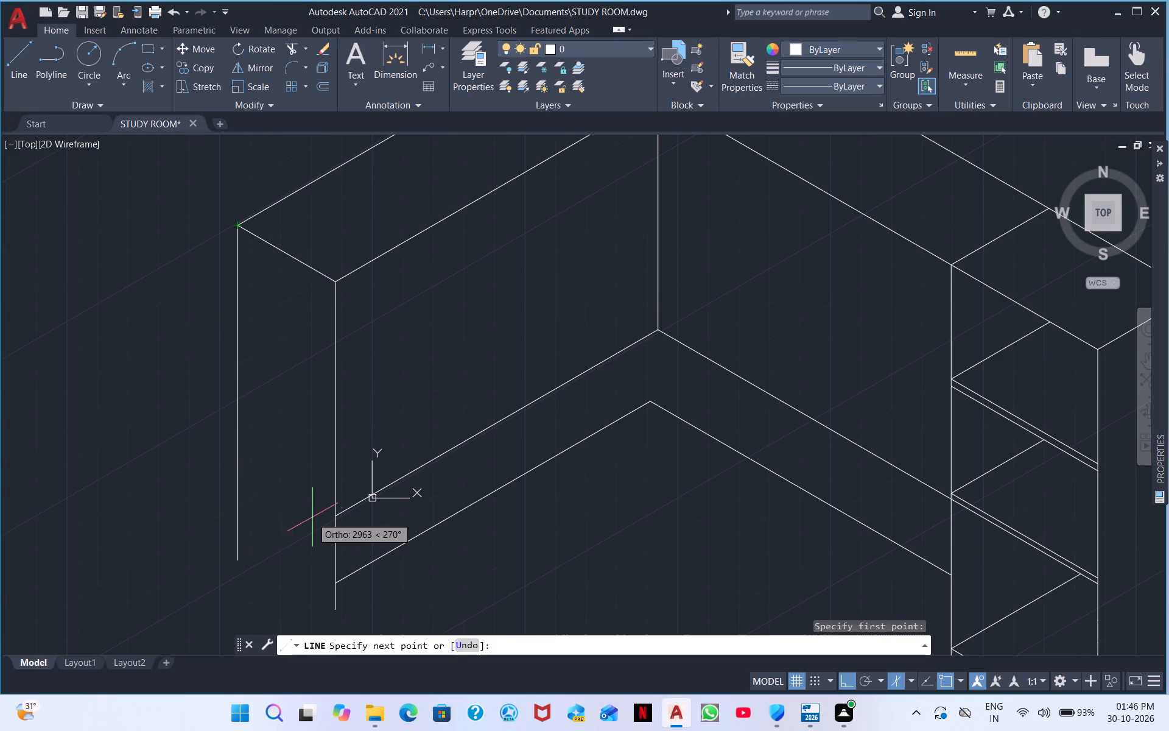
pyautogui.click(188, 624)
pyautogui.press('Escape')
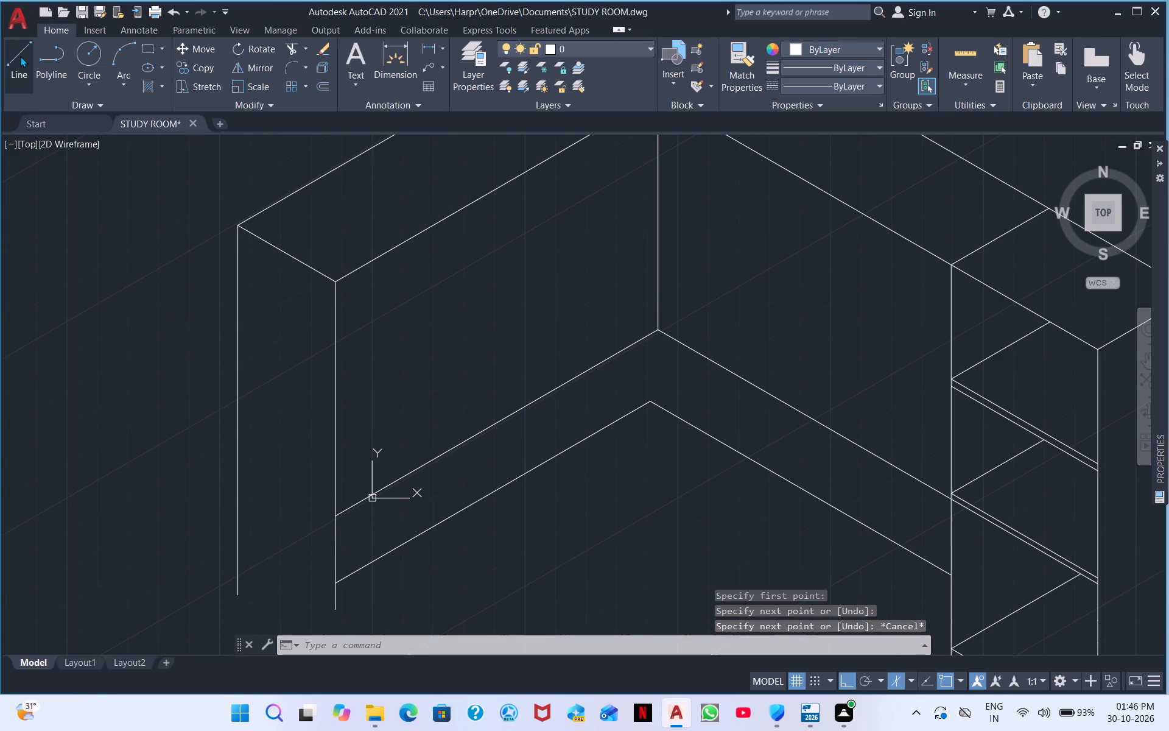
# Switch to the left isoplane and draw a freehand 150° line from the return's lower front corner, crossing the outer vertical edge.
pyautogui.click(20, 56)
pyautogui.doubleClick(332, 510)
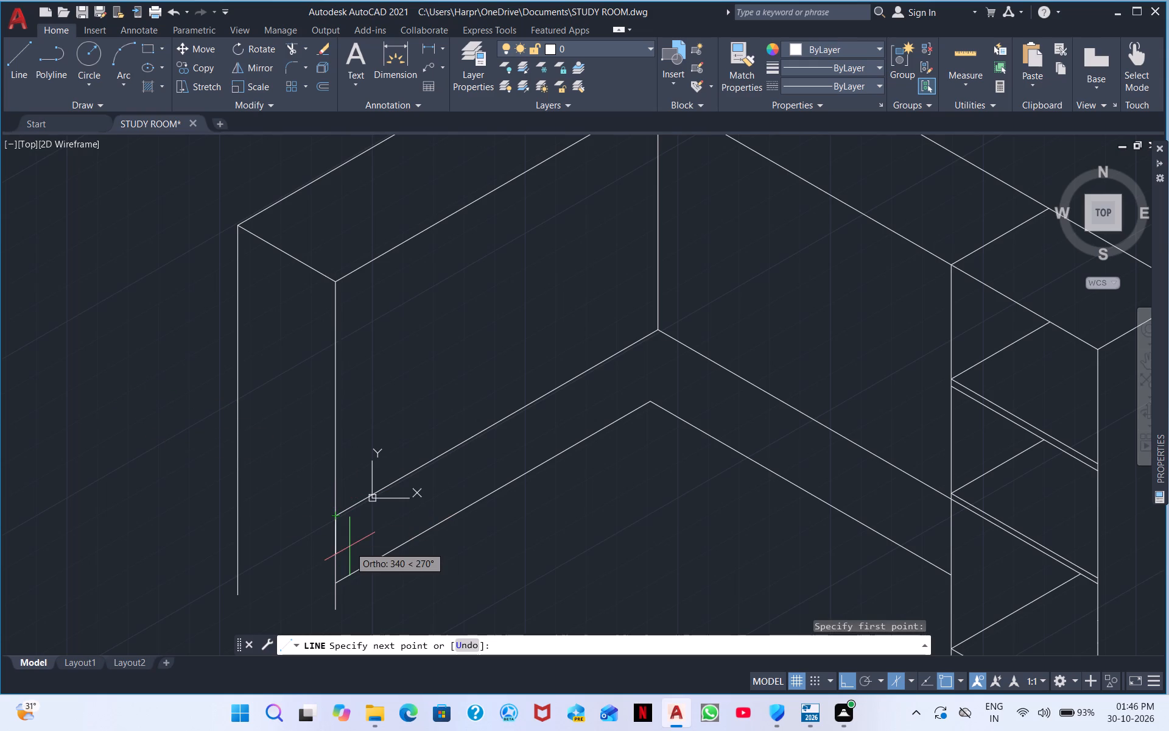
pyautogui.hotkey('ctrl', 'F5')
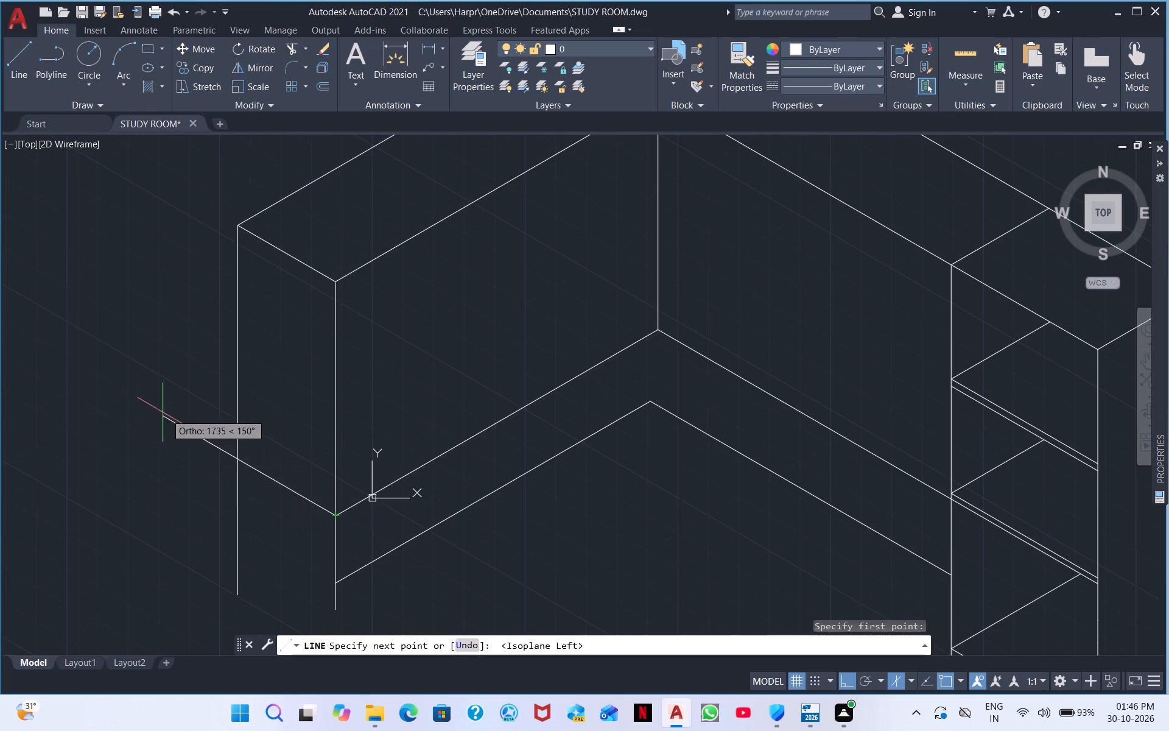
pyautogui.click(147, 400)
pyautogui.press('Escape')
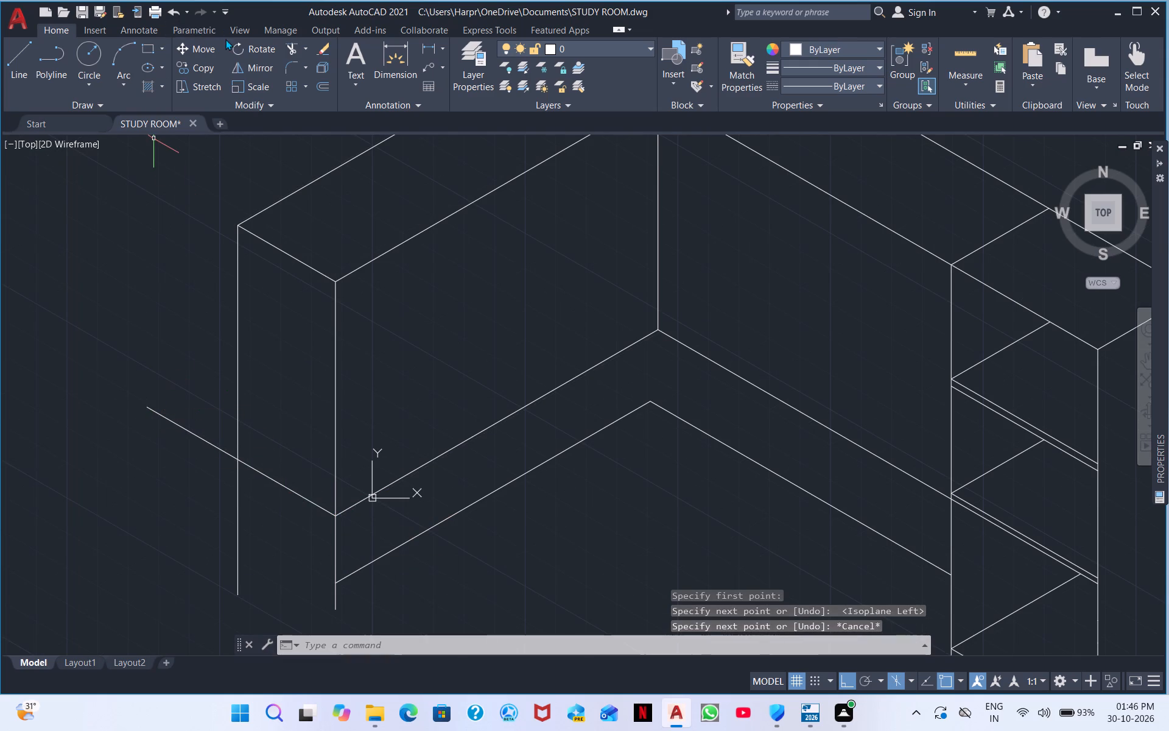
# Trim the overhangs at the return end face's lower outer corner and the vertical stub below the parallel line's outer end.
pyautogui.click(291, 51)
pyautogui.moveTo(186, 399); pyautogui.dragTo(189, 420)
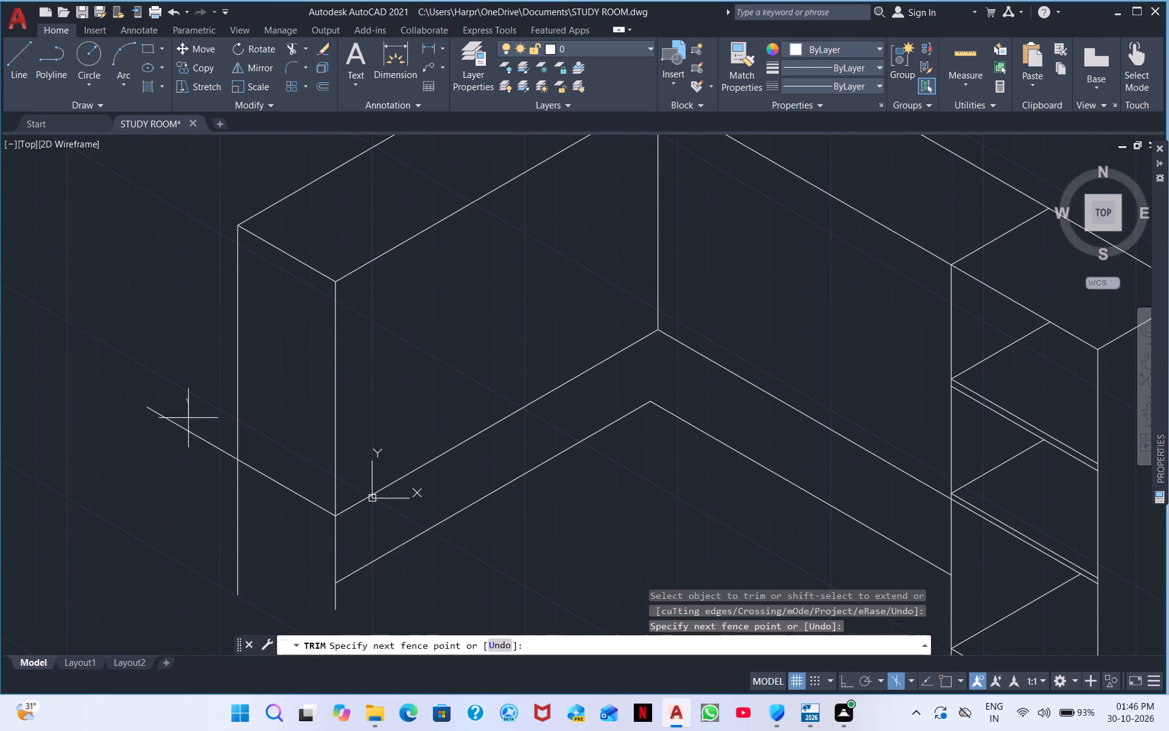
pyautogui.moveTo(189, 420); pyautogui.dragTo(188, 521)
pyautogui.moveTo(208, 509); pyautogui.dragTo(225, 565)
pyautogui.moveTo(225, 565); pyautogui.dragTo(223, 588)
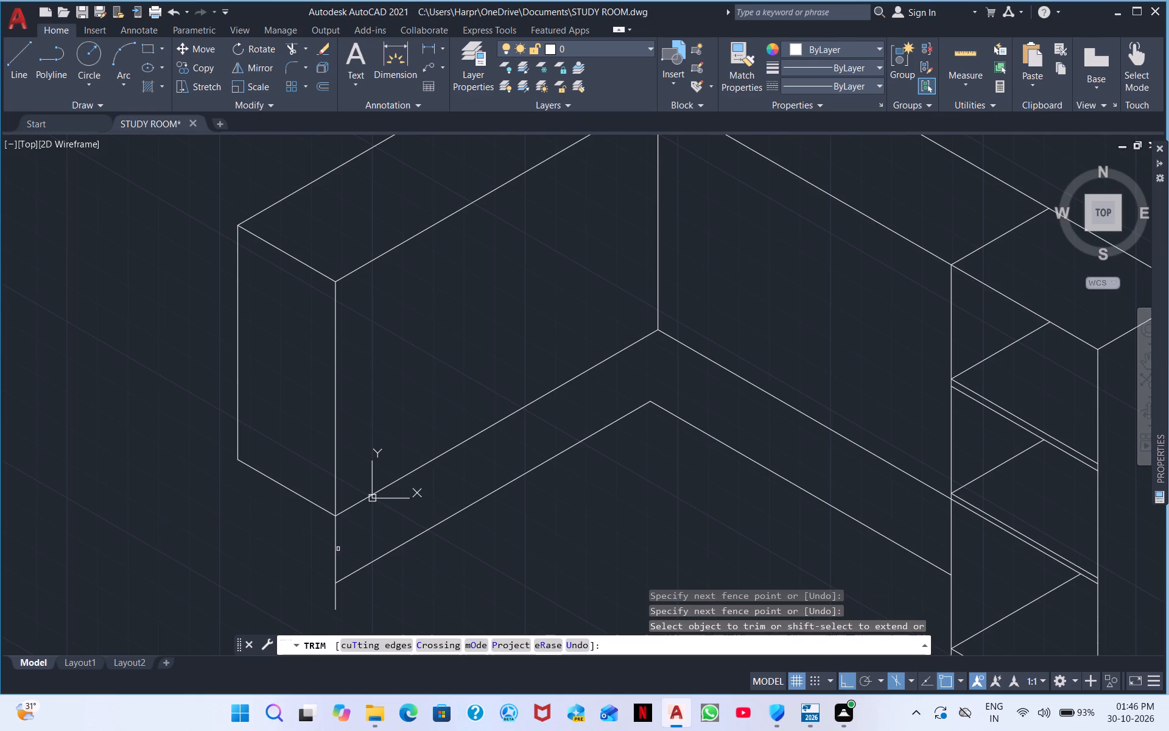
pyautogui.moveTo(342, 601); pyautogui.dragTo(307, 607)
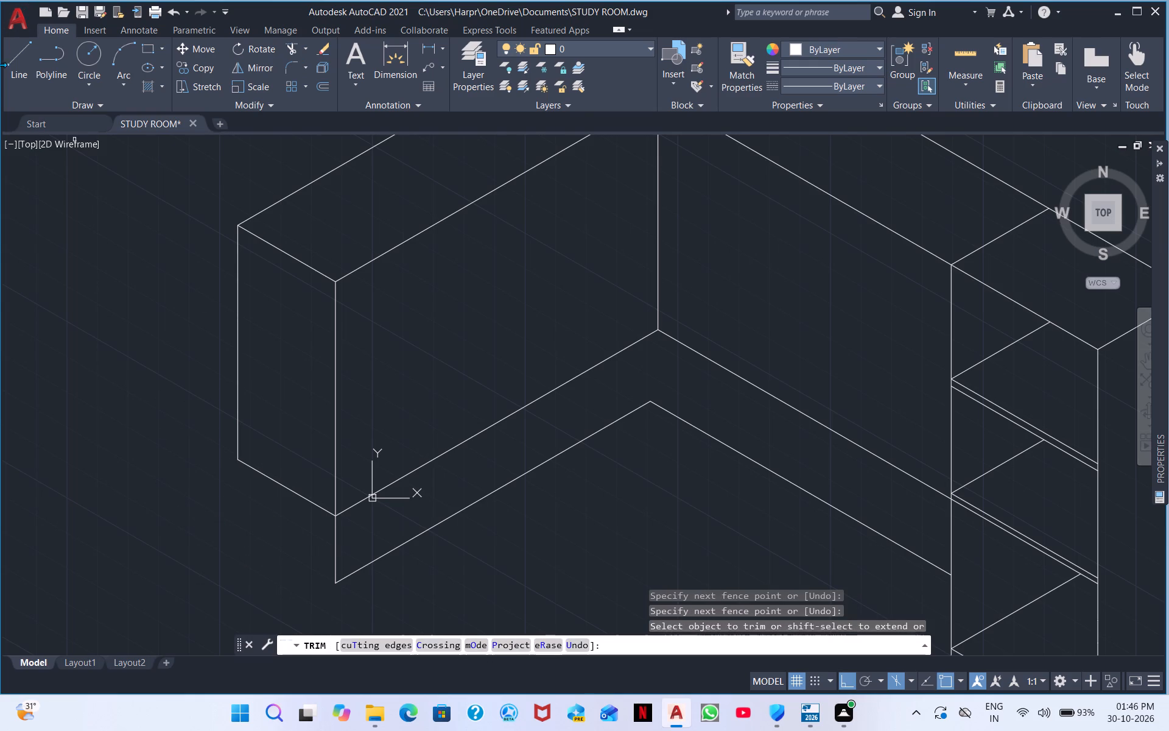
# Draw a freehand vertical line straight down from the lower outermost corner of the return's end face.
pyautogui.click(7, 66)
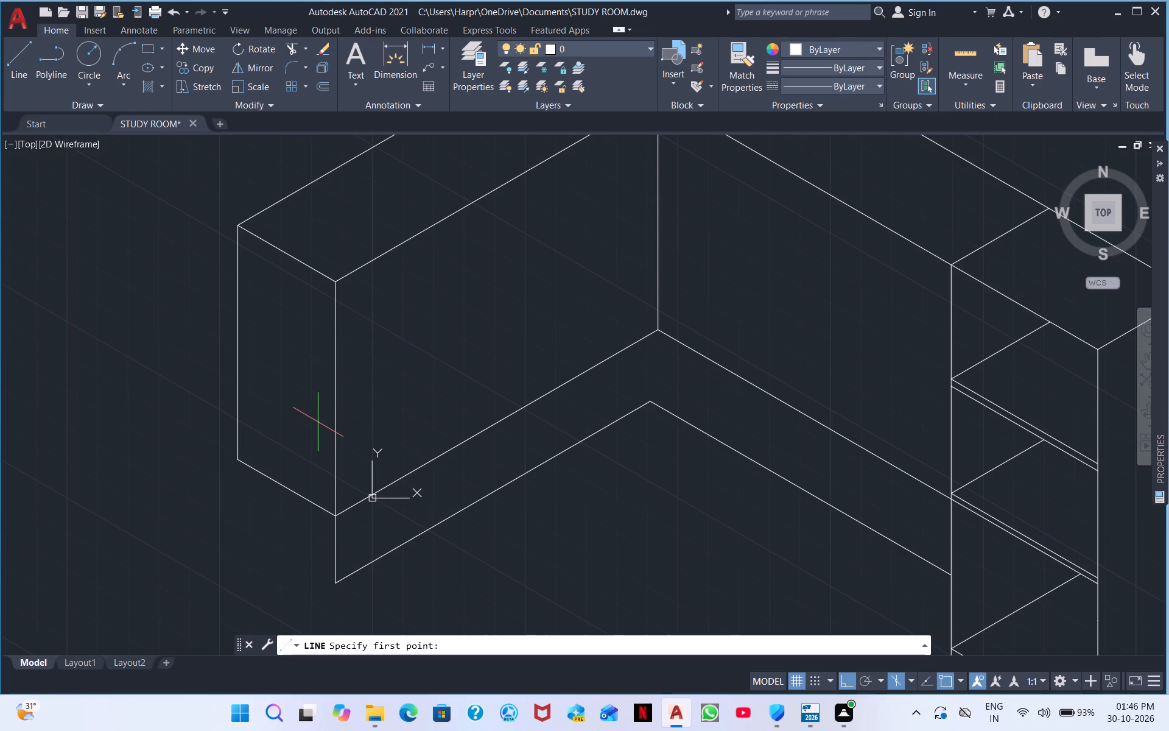
pyautogui.moveTo(504, 590); pyautogui.dragTo(446, 417, button='middle')
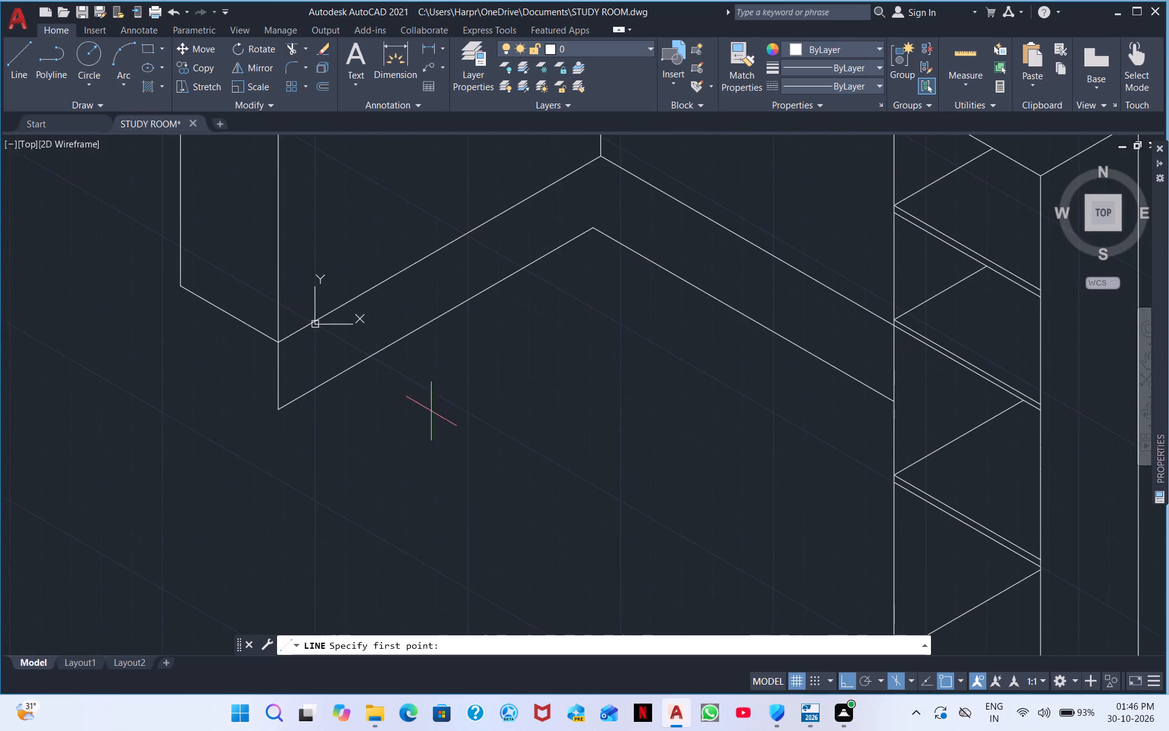
pyautogui.click(174, 286)
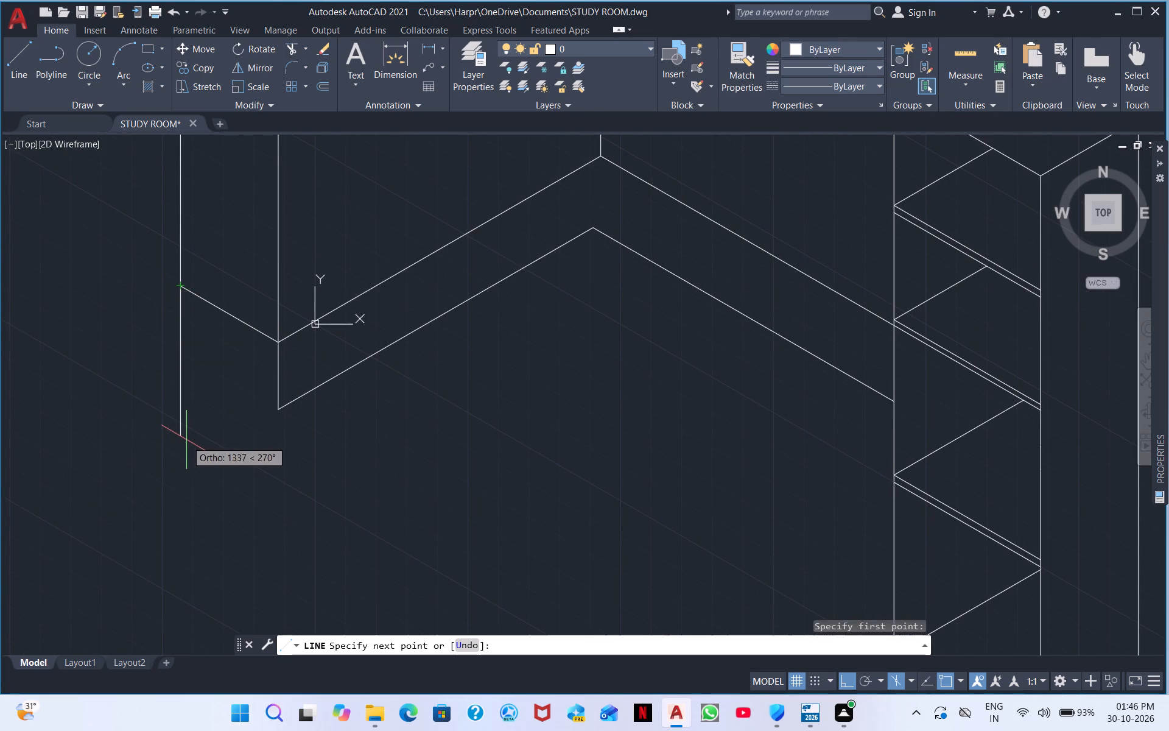
pyautogui.click(163, 509)
pyautogui.press('Escape')
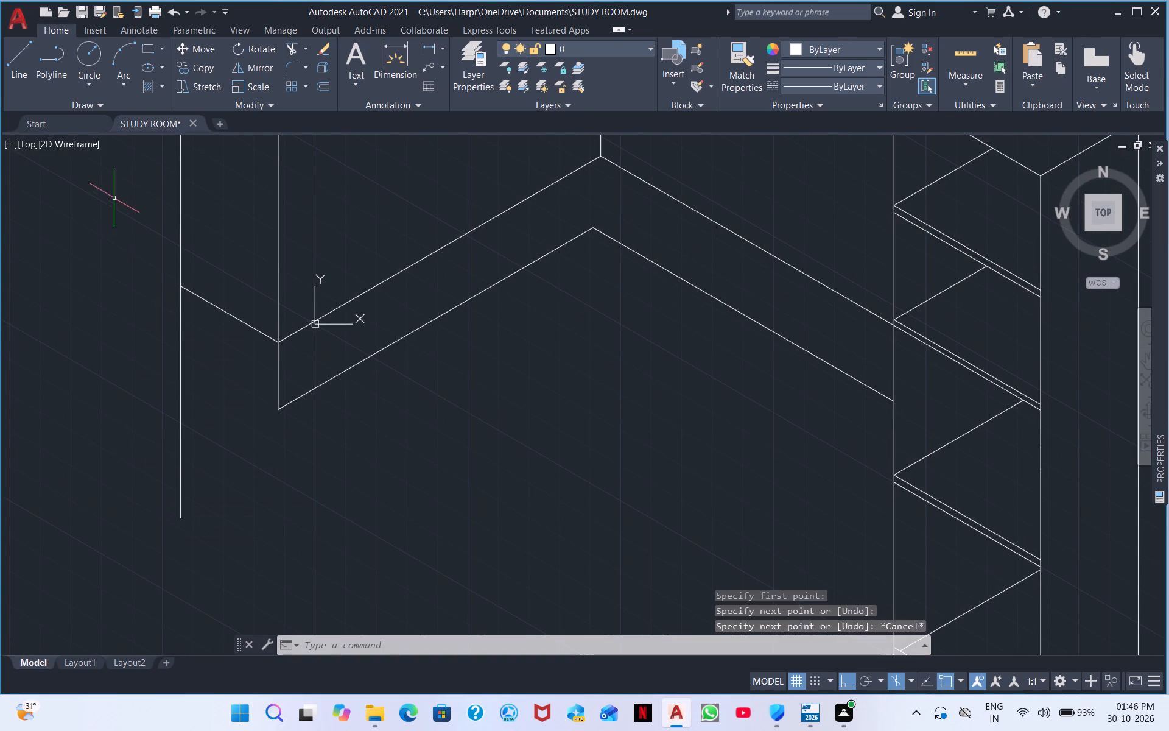
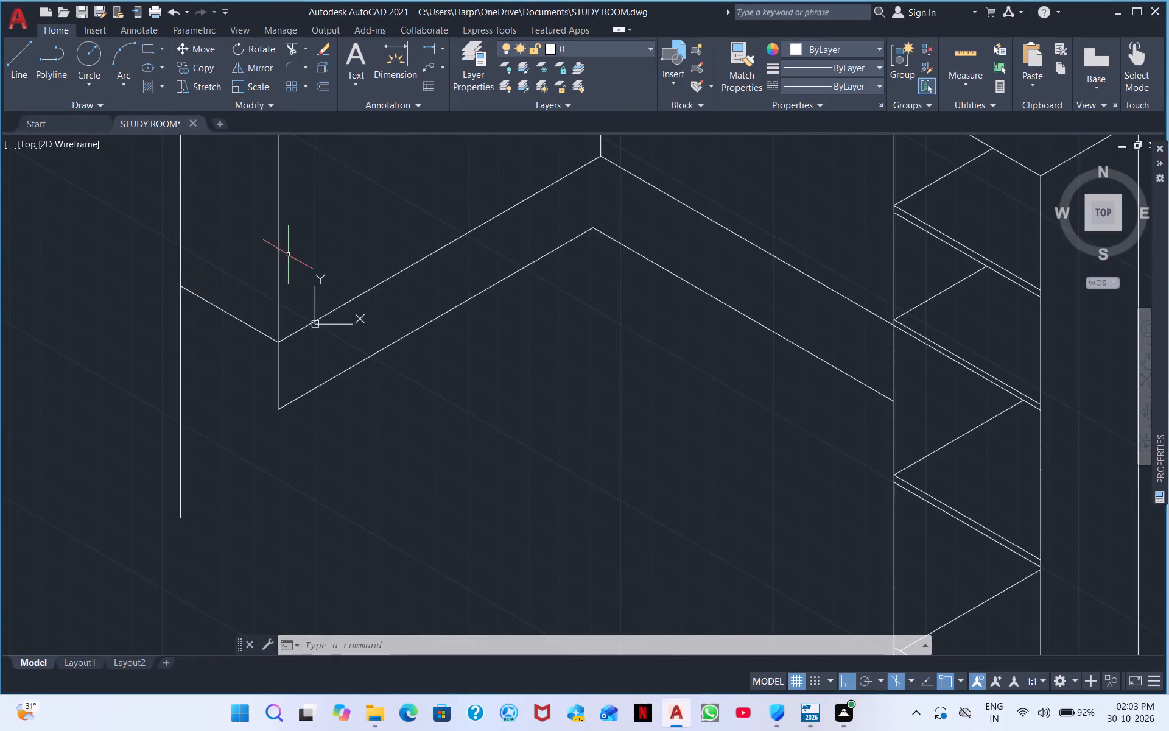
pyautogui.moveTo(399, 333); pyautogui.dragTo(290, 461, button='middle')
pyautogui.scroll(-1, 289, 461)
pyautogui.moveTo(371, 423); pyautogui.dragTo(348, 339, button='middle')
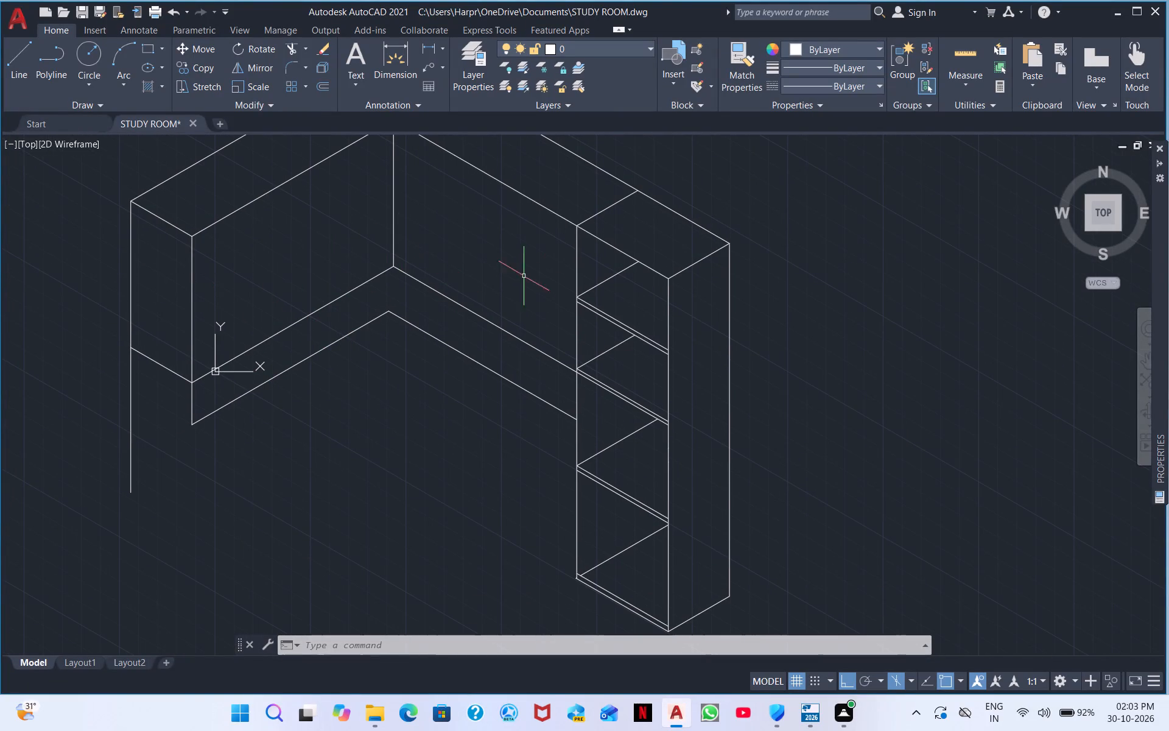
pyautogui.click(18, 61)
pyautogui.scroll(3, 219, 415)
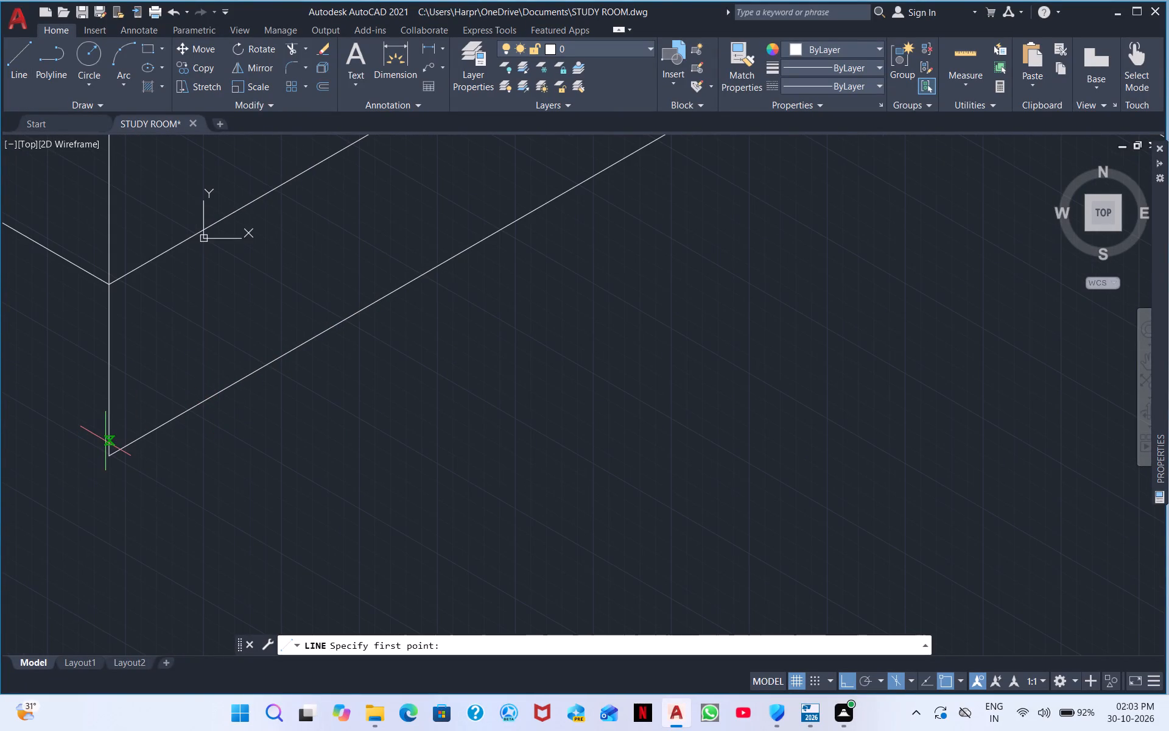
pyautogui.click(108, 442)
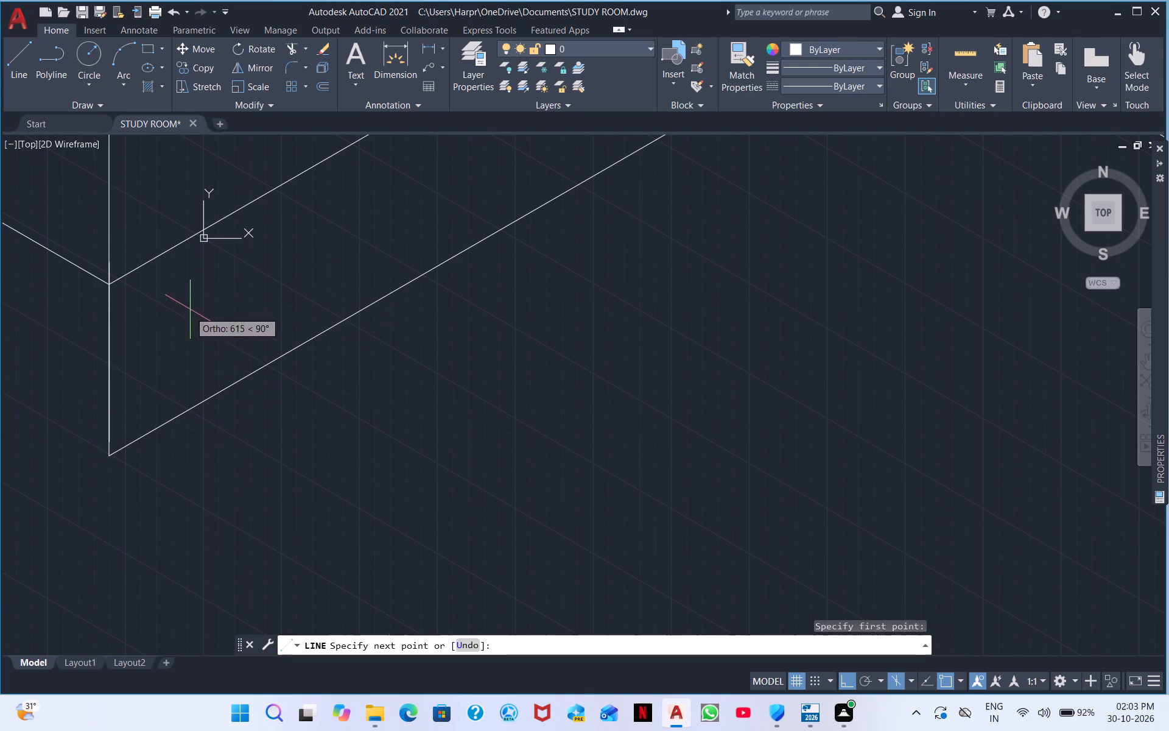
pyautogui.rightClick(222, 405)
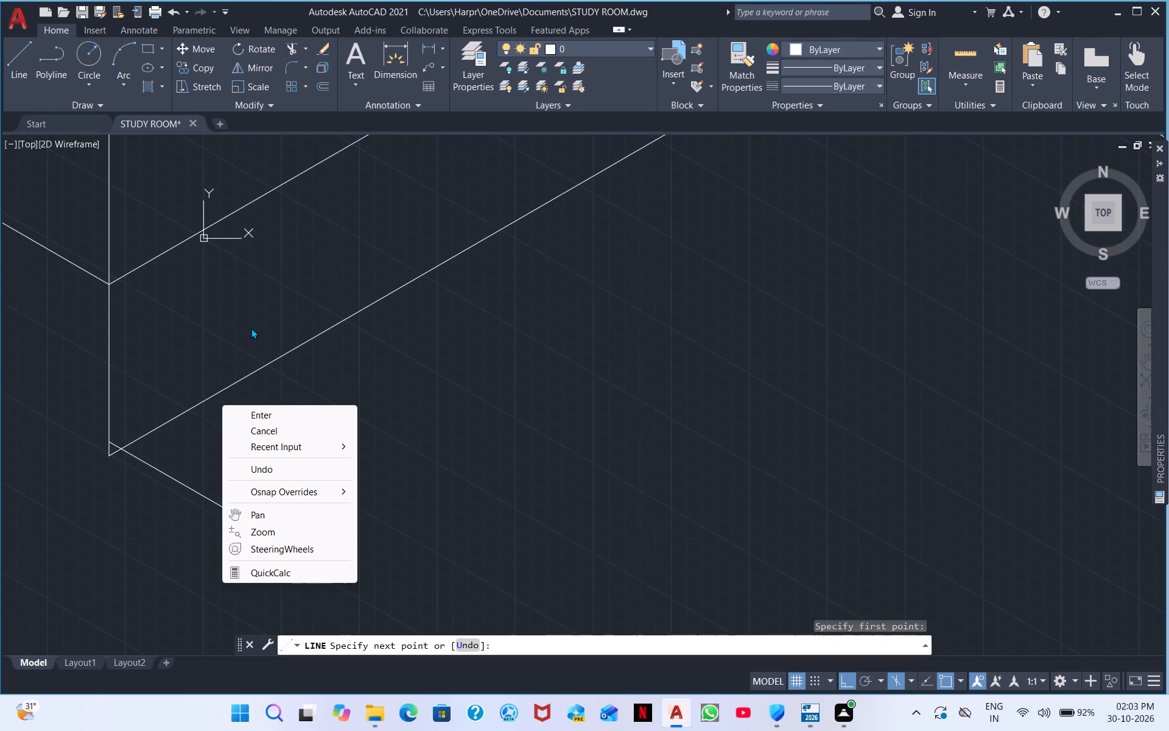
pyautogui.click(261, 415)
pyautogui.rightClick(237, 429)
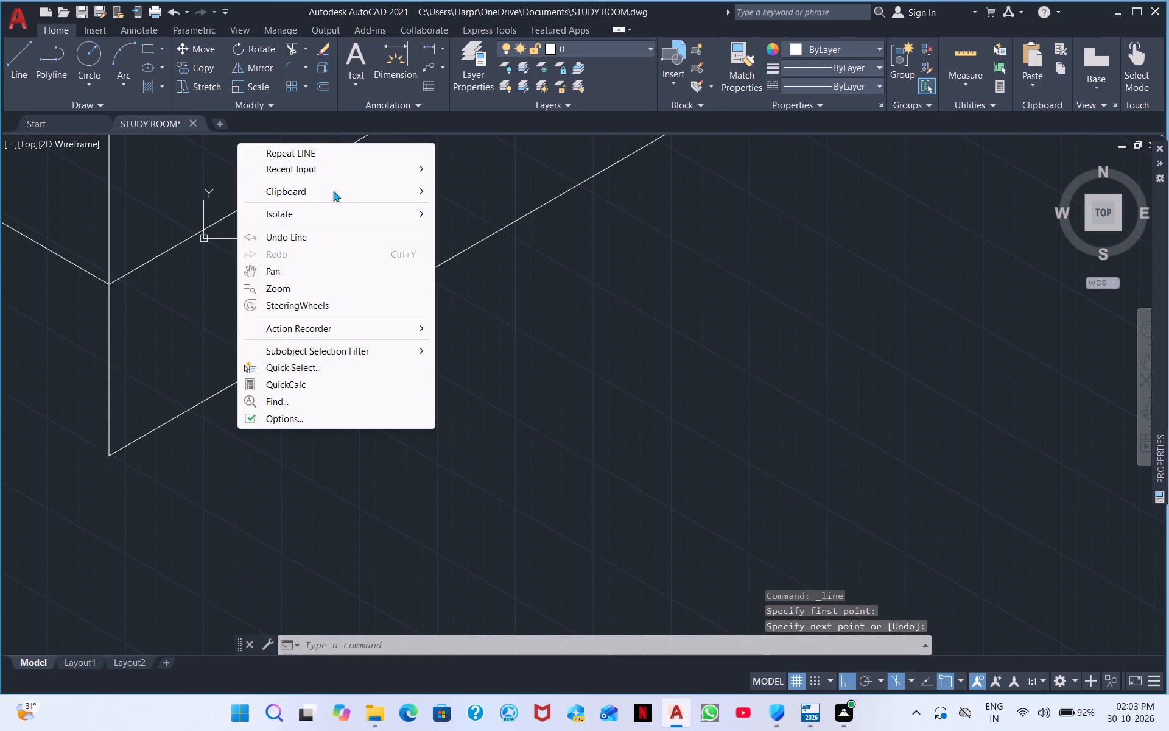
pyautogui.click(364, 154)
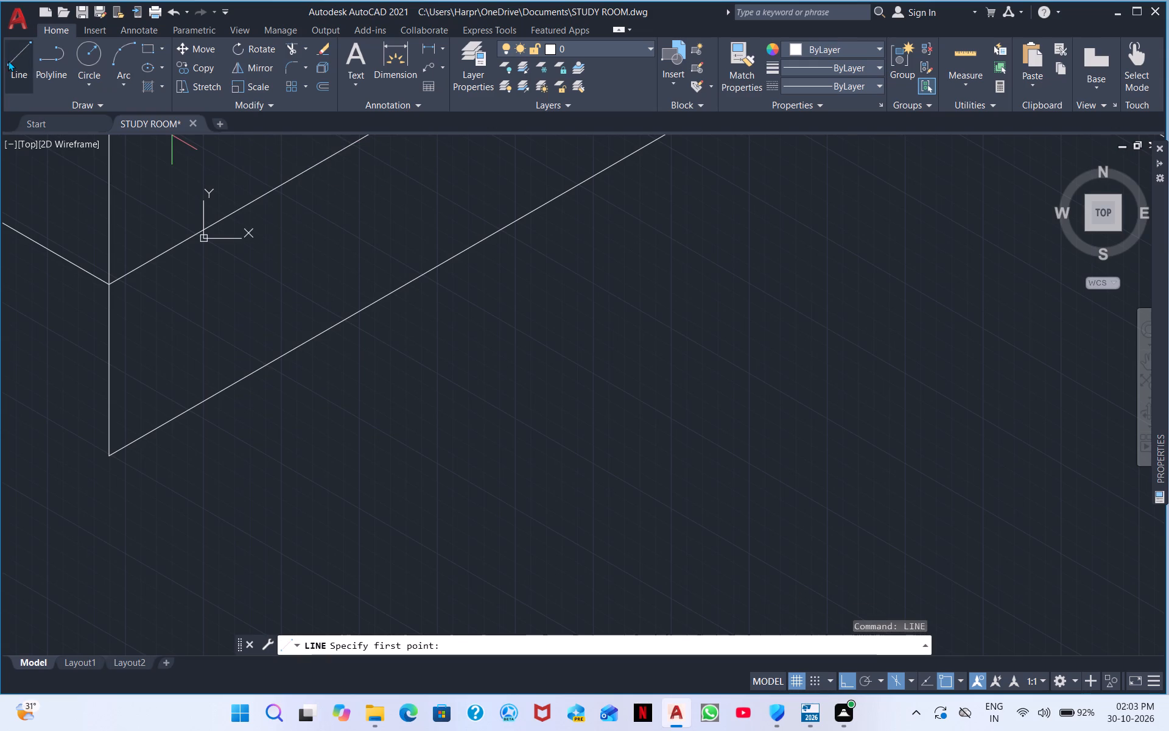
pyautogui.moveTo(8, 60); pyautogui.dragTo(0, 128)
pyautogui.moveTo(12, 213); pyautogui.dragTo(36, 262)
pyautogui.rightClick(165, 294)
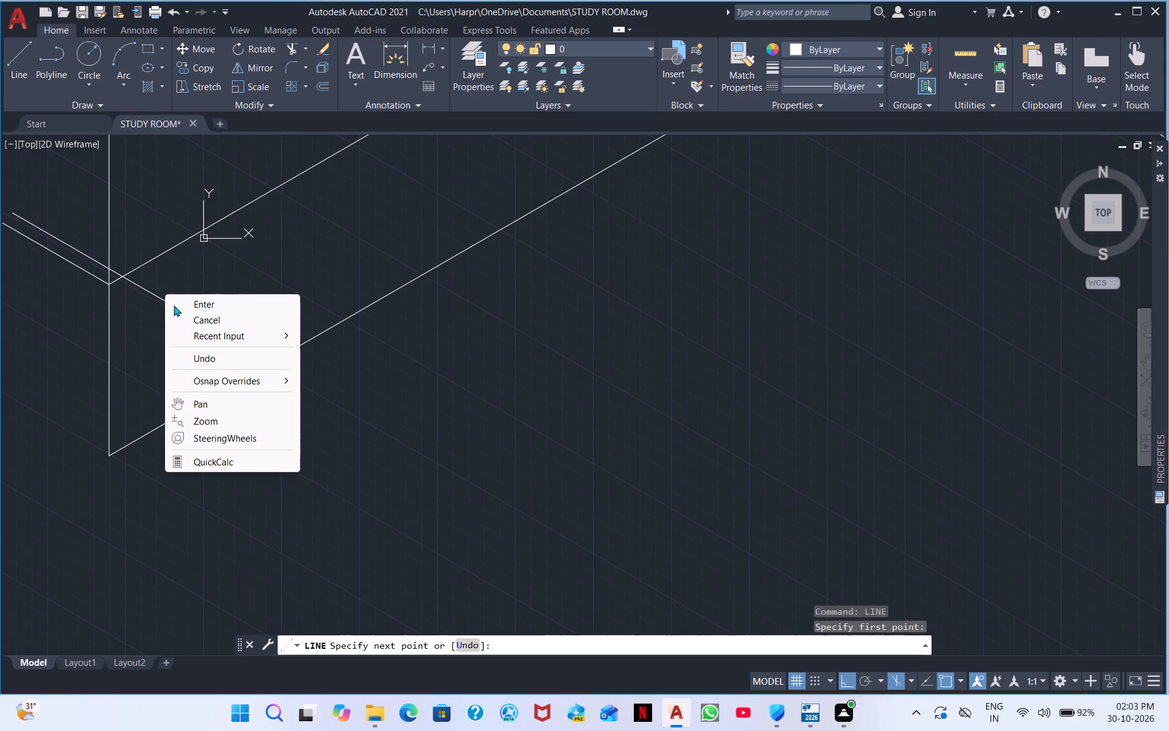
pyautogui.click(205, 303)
# In the top isoplane, draw a freehand 30° line just above the return's lowest edge, from its front vertical edge past the inner corner.
pyautogui.rightClick(171, 320)
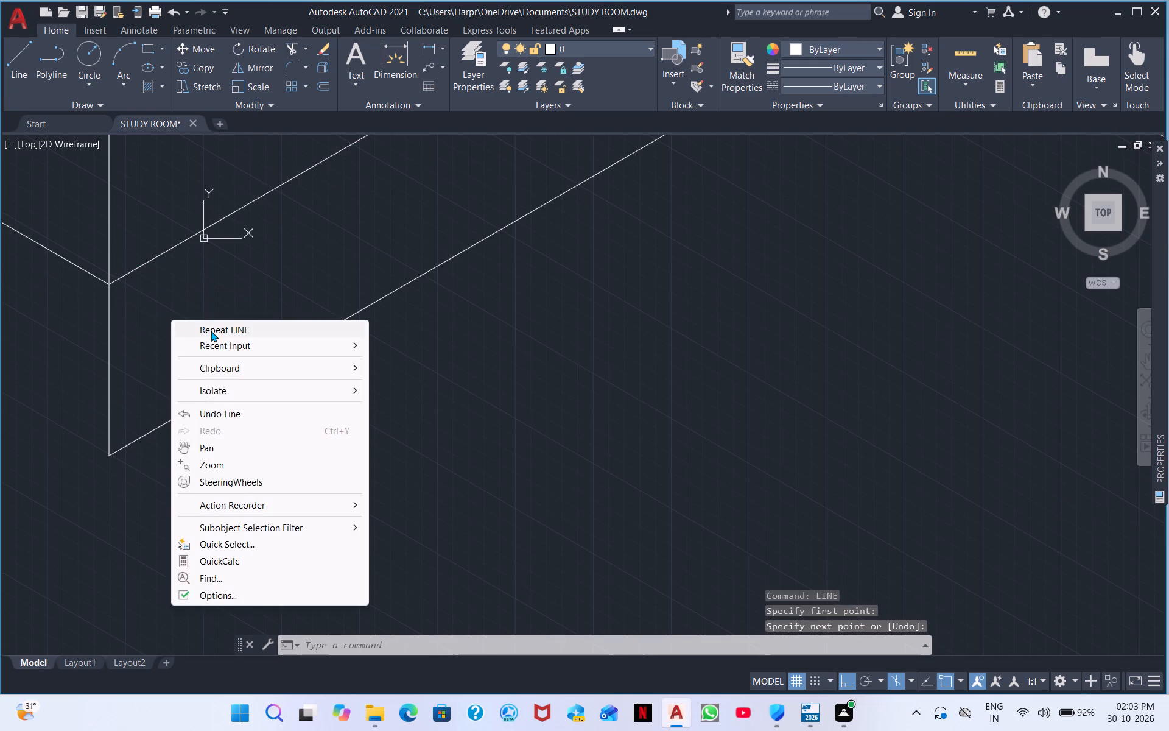
pyautogui.click(211, 331)
pyautogui.click(107, 433)
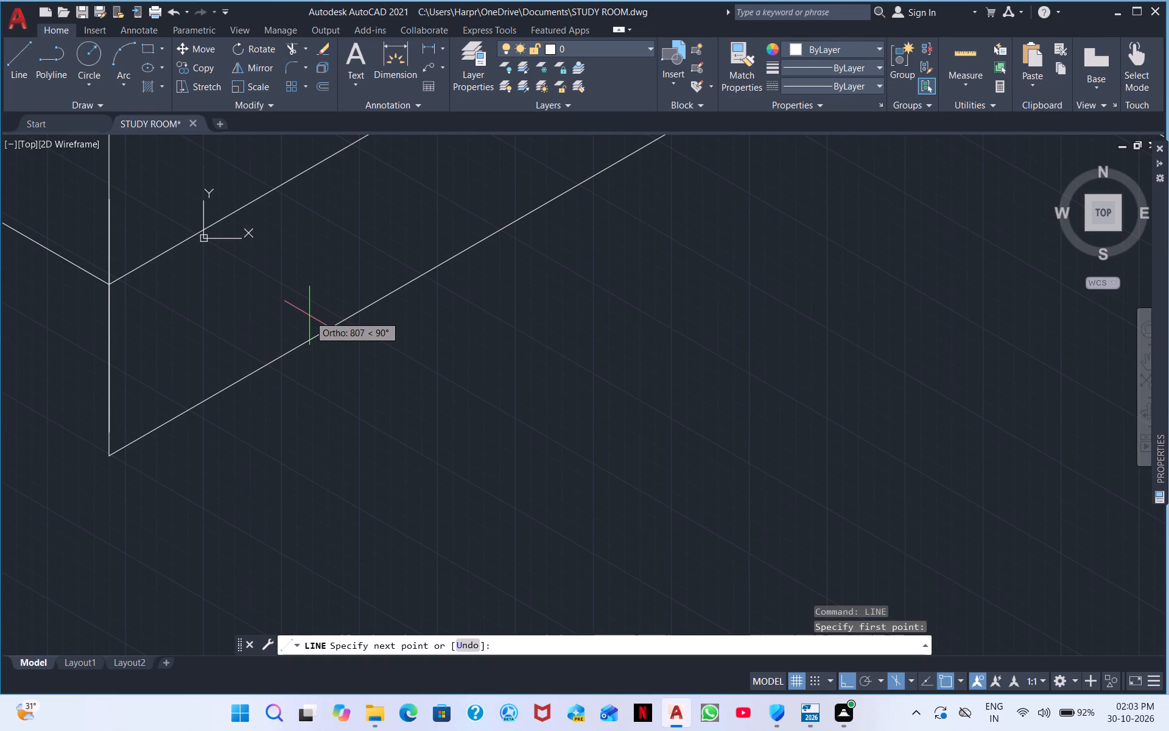
pyautogui.press('F5')
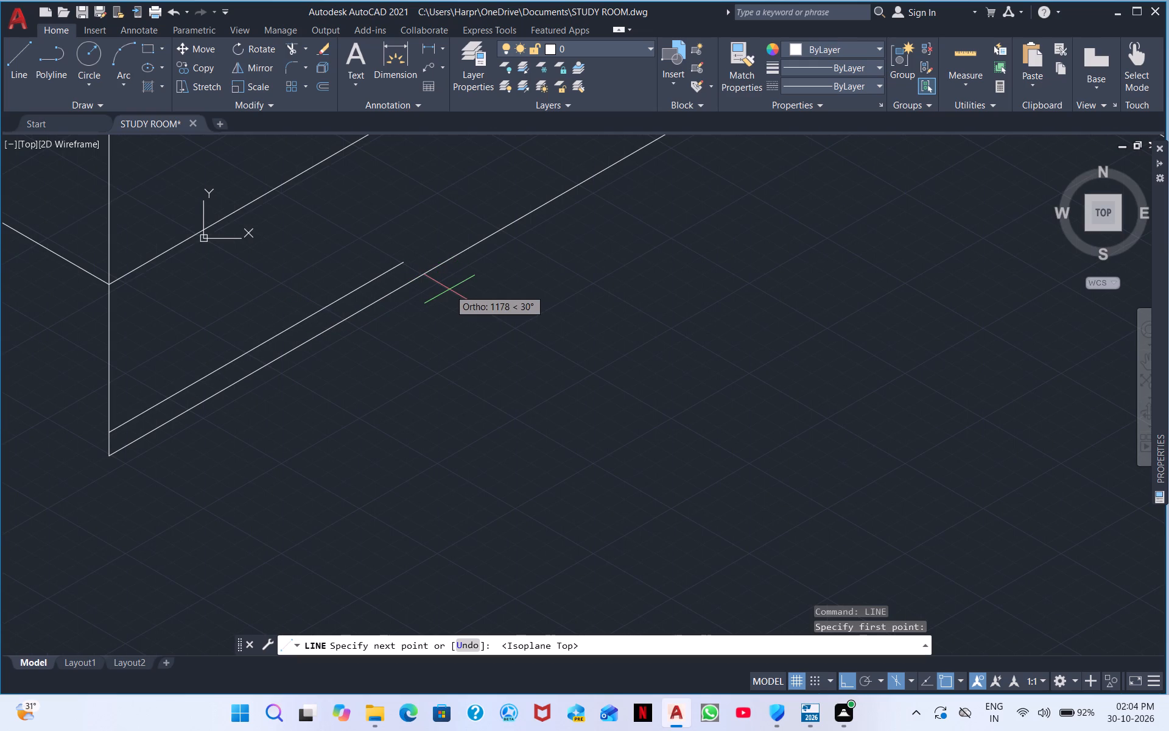
pyautogui.scroll(-2, 423, 317)
pyautogui.moveTo(544, 292); pyautogui.dragTo(184, 529, button='middle')
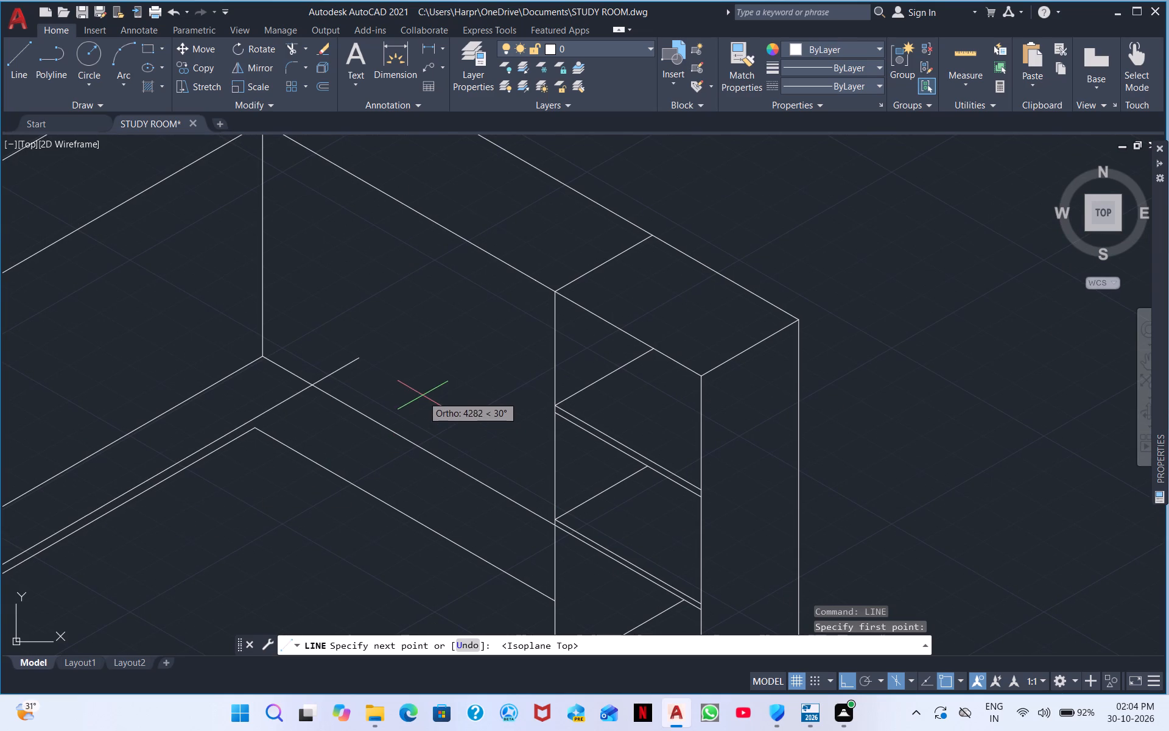
pyautogui.click(443, 375)
pyautogui.press('Escape')
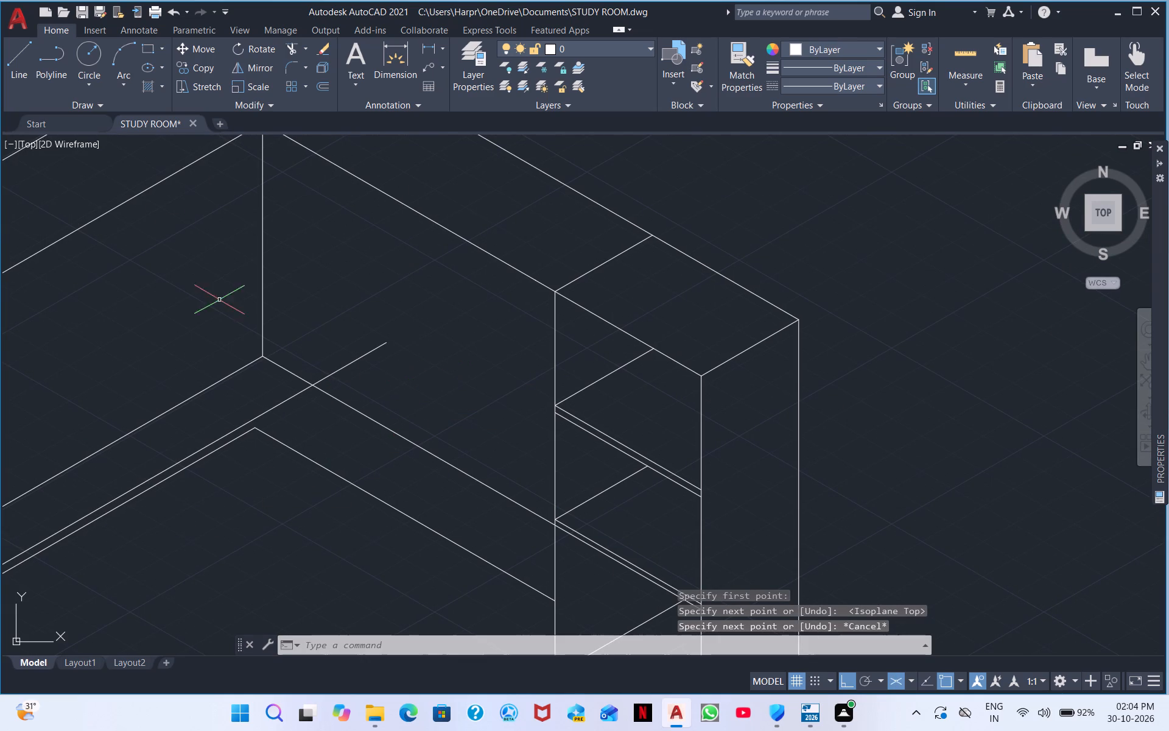
# Draw a 150° line just above the extension's lowest edge, from the tall shelf unit's vertical edge past the inner corner.
pyautogui.click(24, 77)
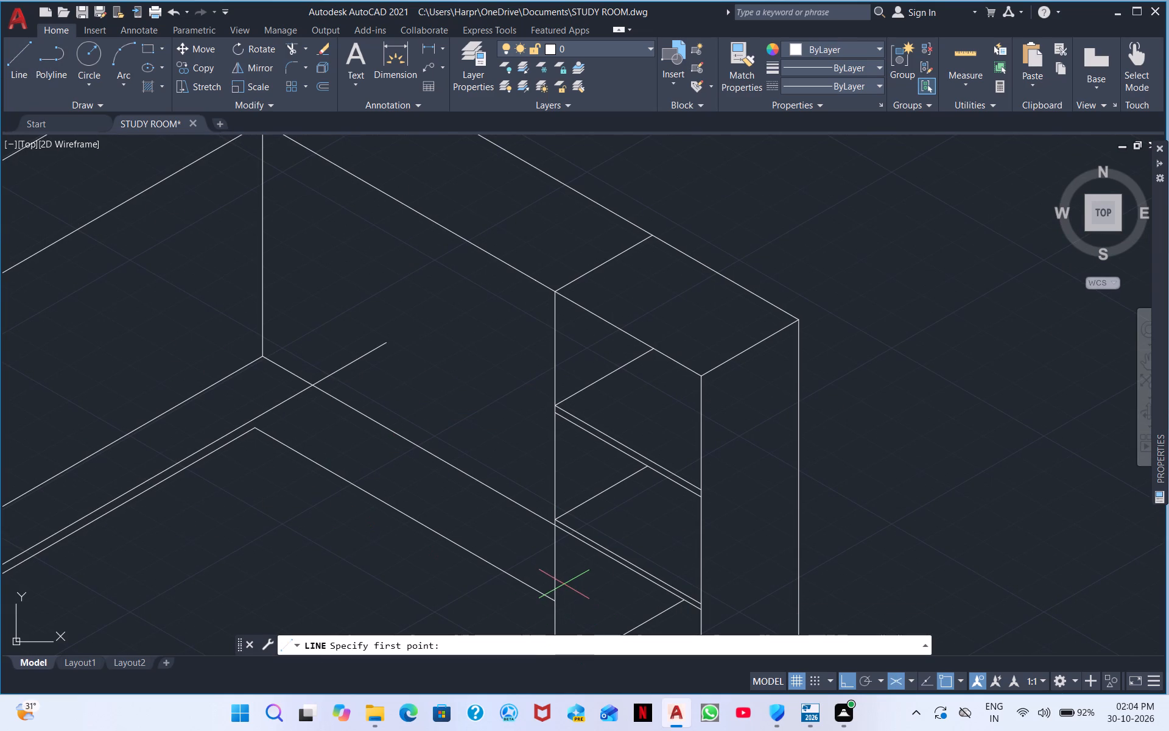
pyautogui.click(556, 592)
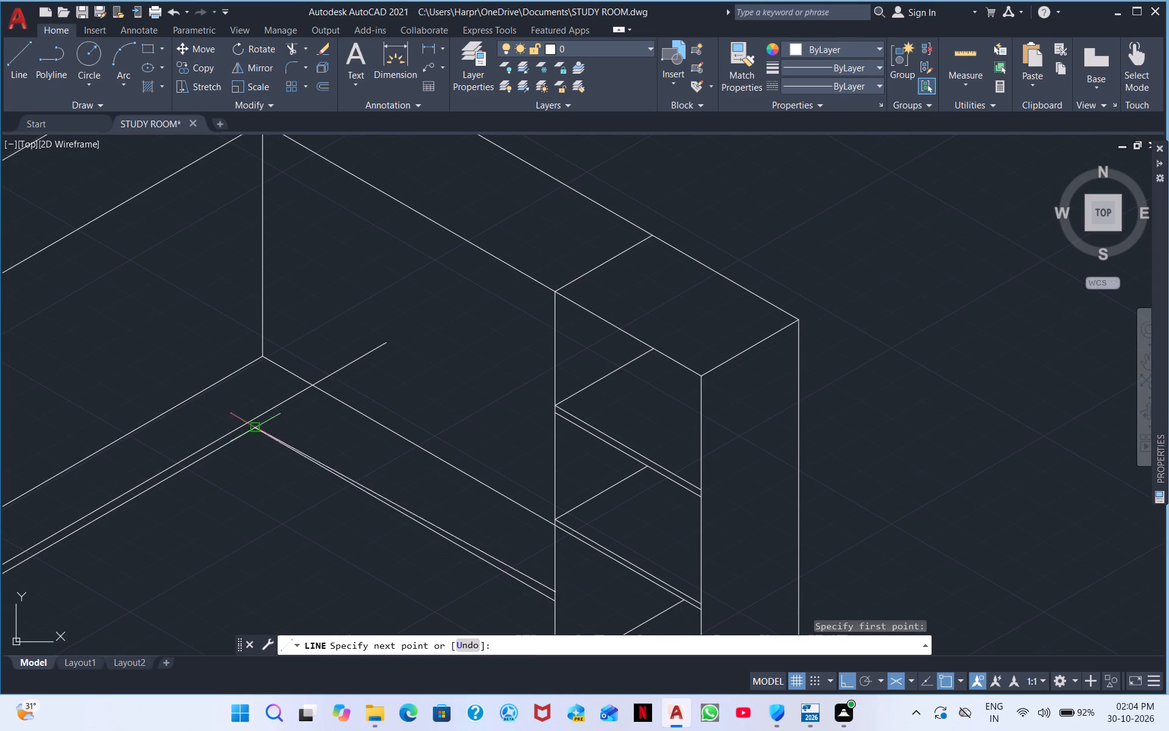
pyautogui.click(175, 361)
pyautogui.press('Escape')
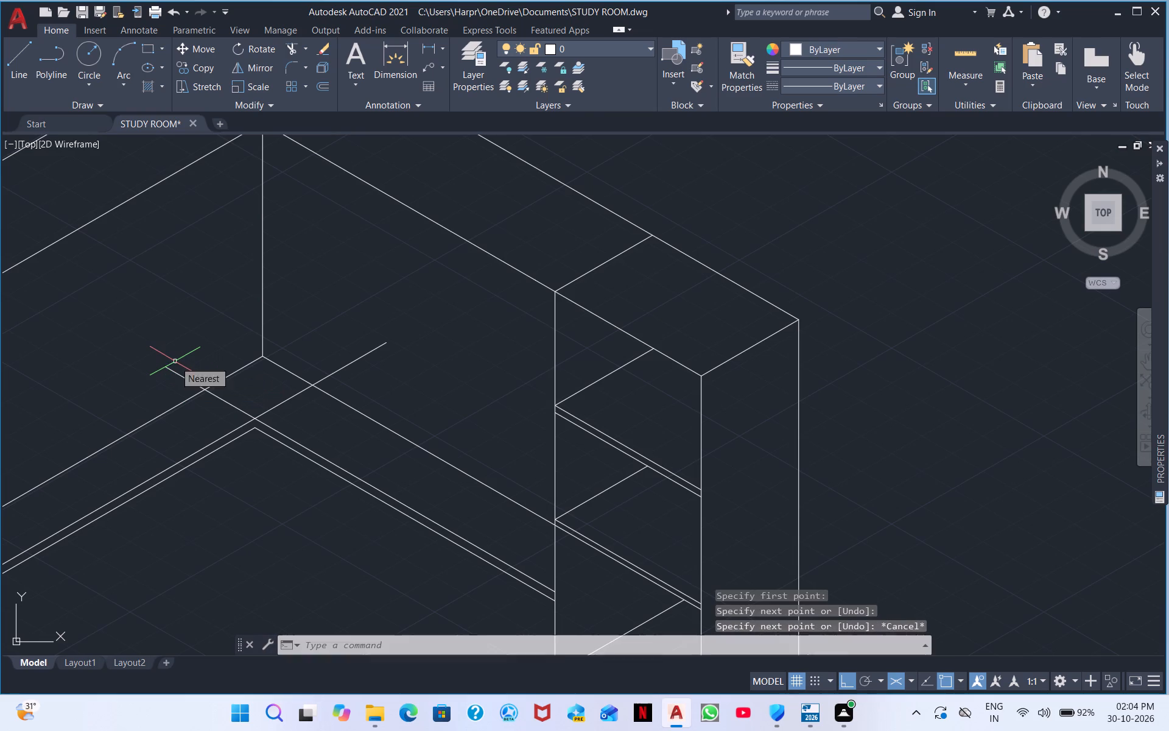
# Trim both new parallel lines' overhangs beyond their intersection at the inner corner.
pyautogui.click(290, 46)
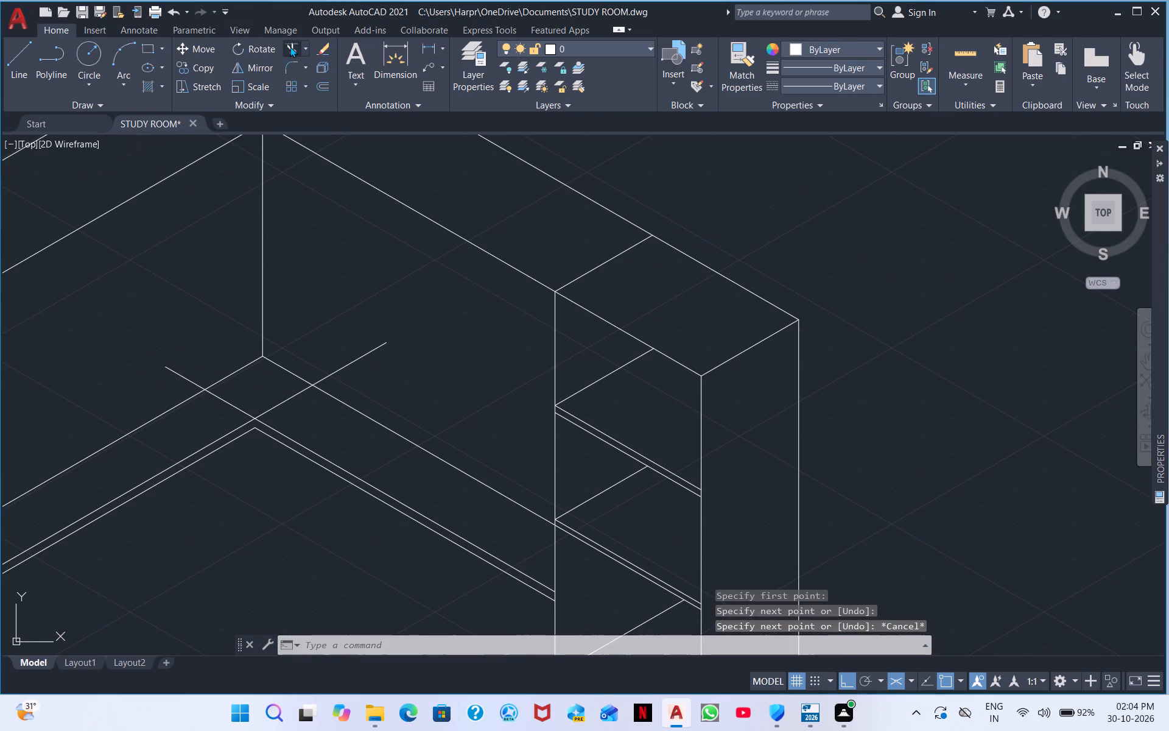
pyautogui.moveTo(329, 363); pyautogui.dragTo(416, 389)
pyautogui.click(293, 397)
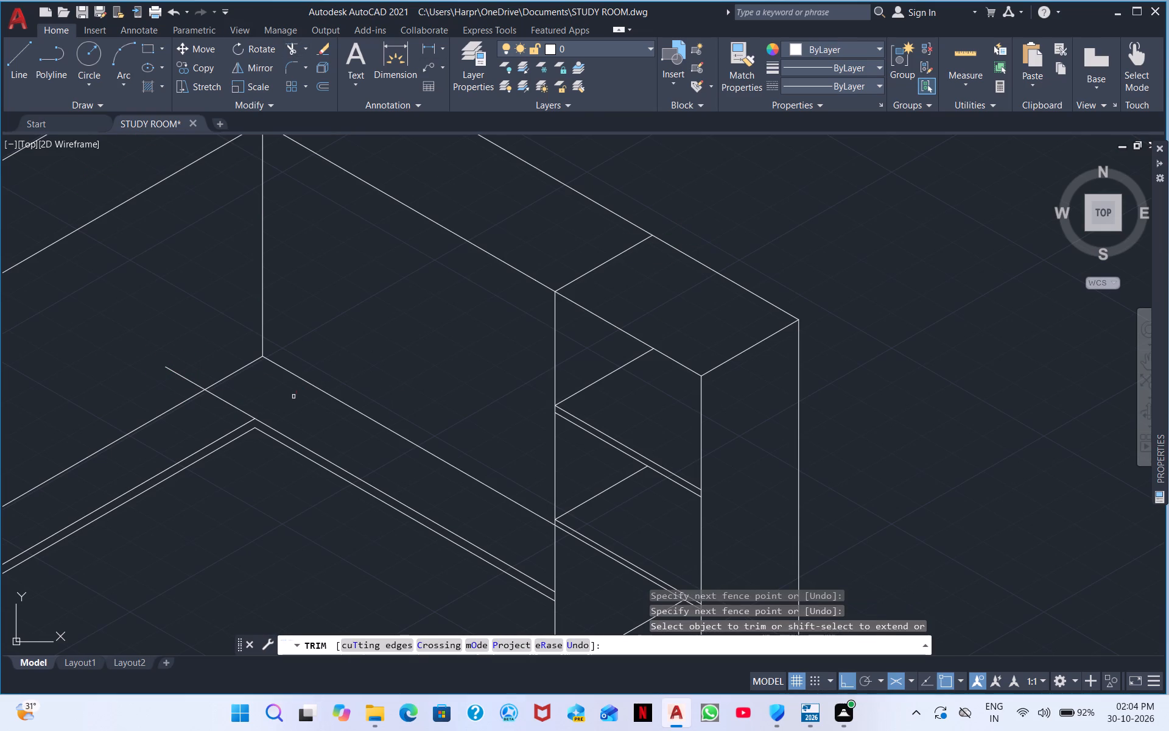
pyautogui.moveTo(220, 406); pyautogui.dragTo(237, 395)
pyautogui.moveTo(188, 375); pyautogui.dragTo(154, 400)
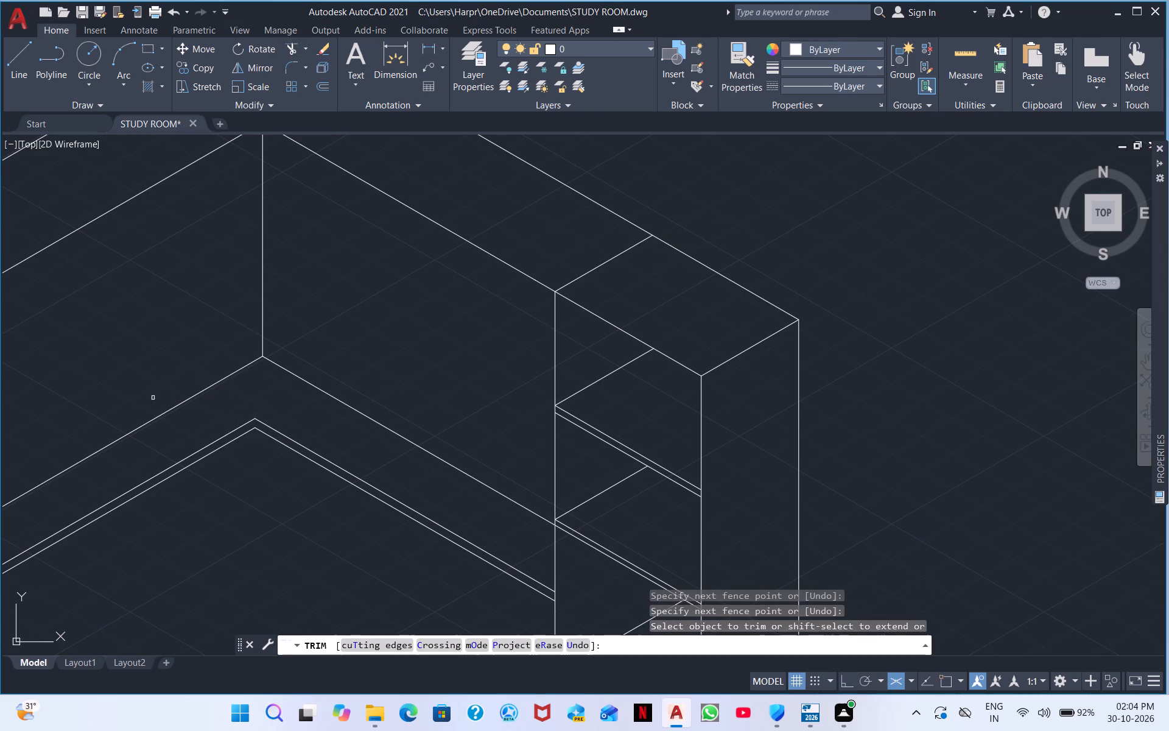
pyautogui.rightClick(278, 391)
pyautogui.click(314, 404)
# In the right isoplane, draw a vertical line from the new lines' inner corner up to the return's longer edge above.
pyautogui.scroll(-1, 203, 405)
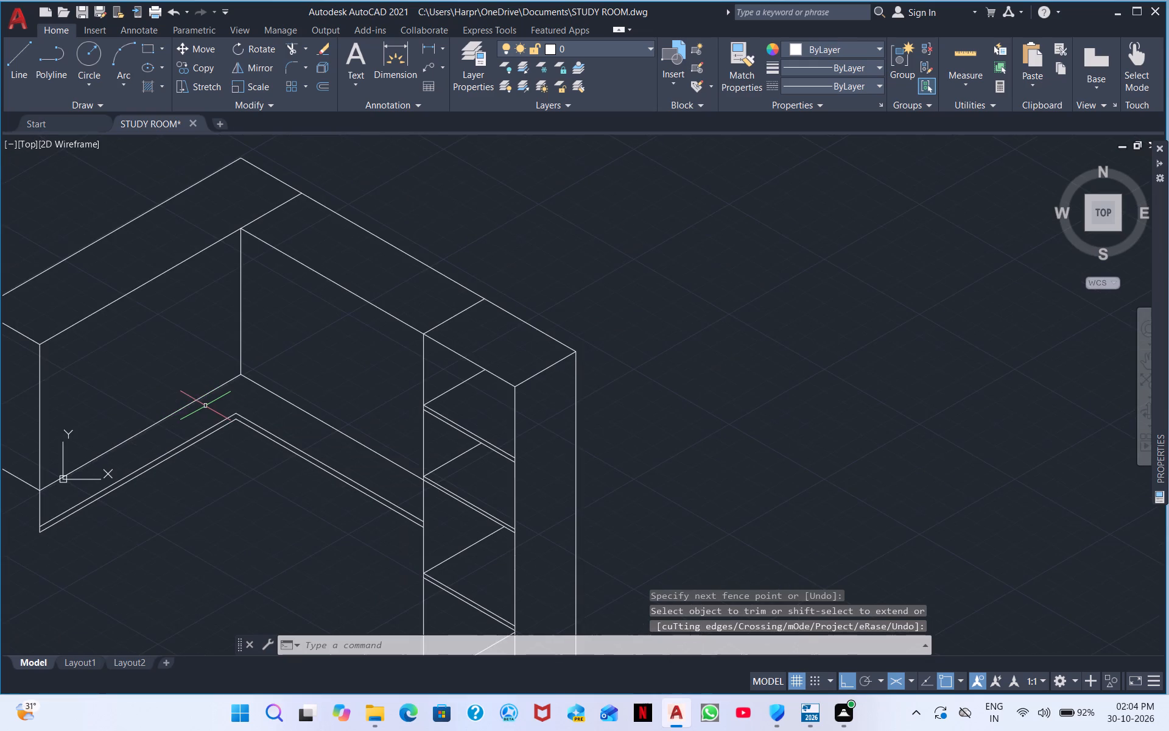
pyautogui.moveTo(216, 404); pyautogui.dragTo(267, 369, button='middle')
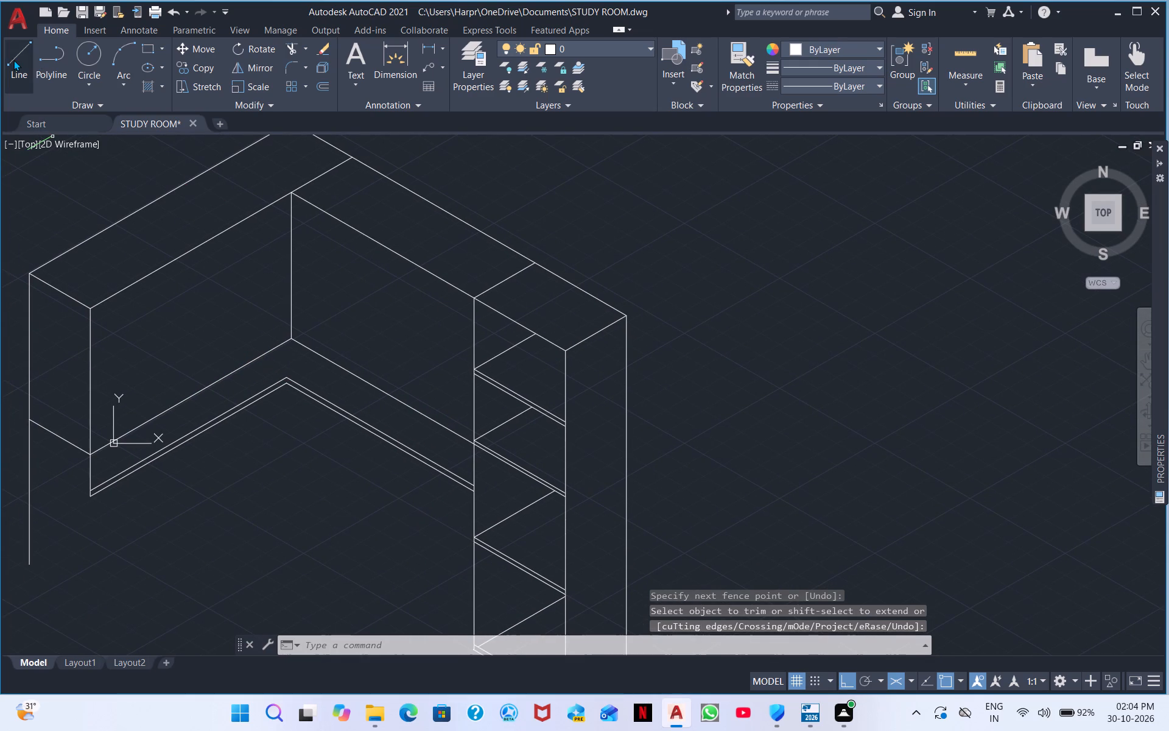
pyautogui.click(13, 60)
pyautogui.click(280, 377)
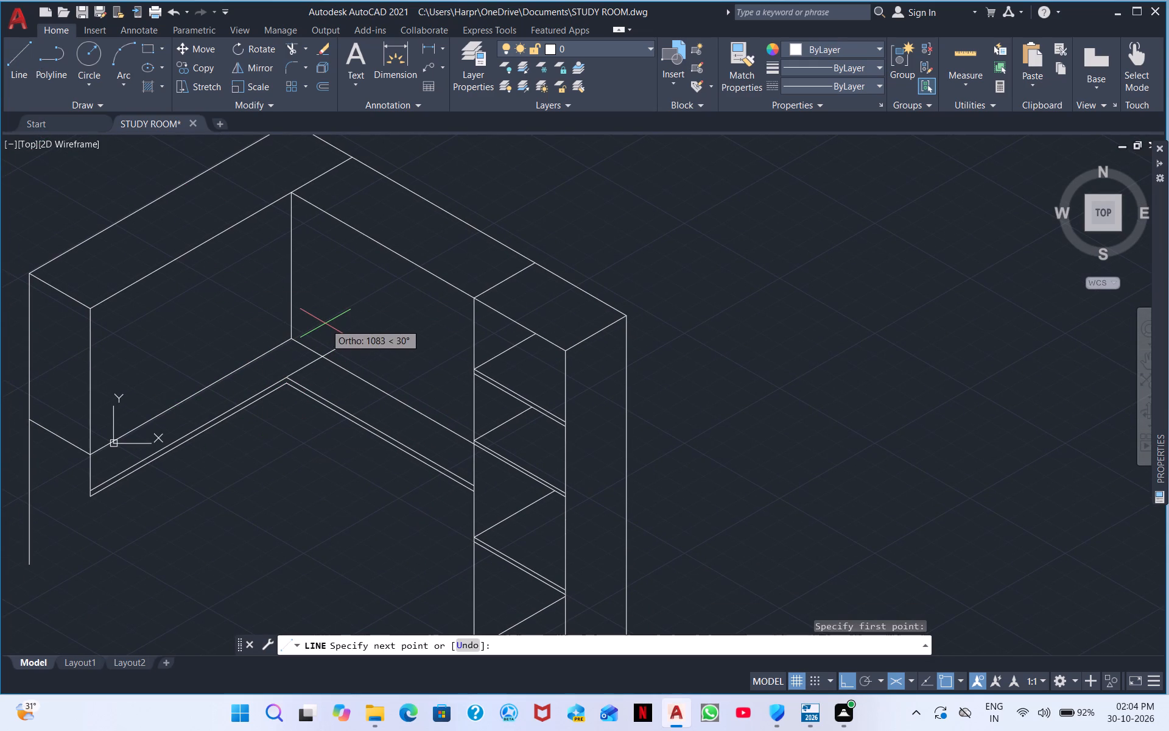
pyautogui.press('F5')
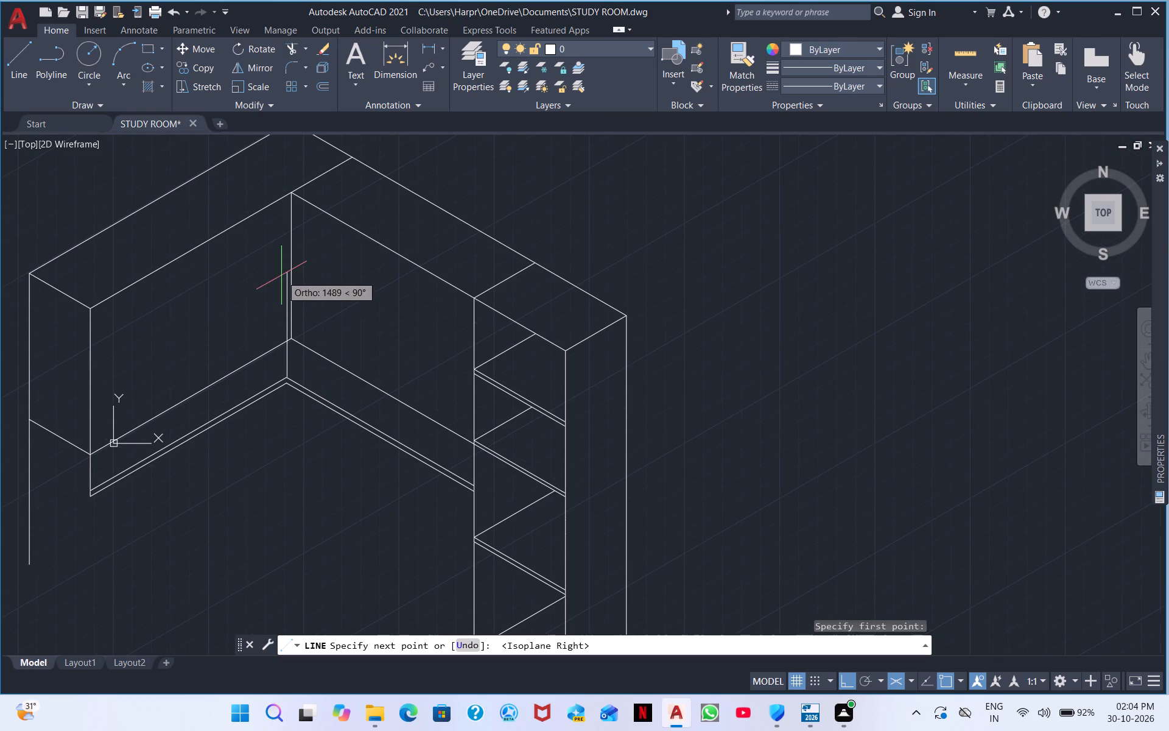
pyautogui.scroll(3, 303, 347)
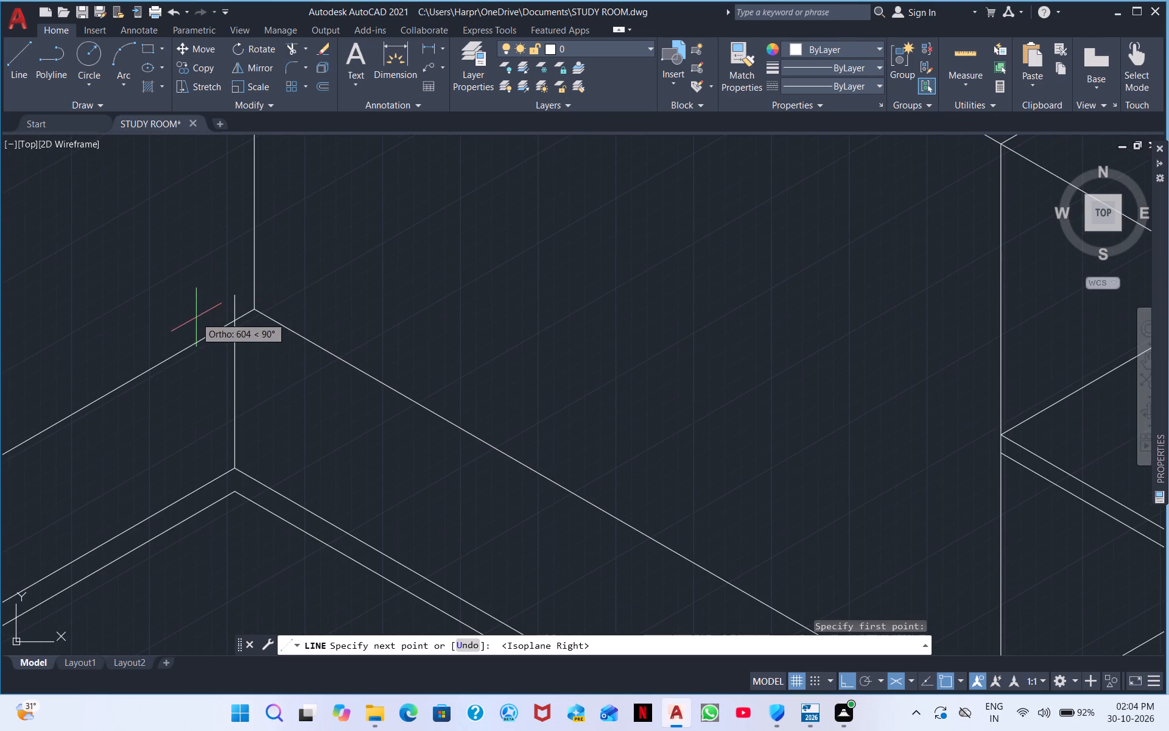
pyautogui.click(235, 320)
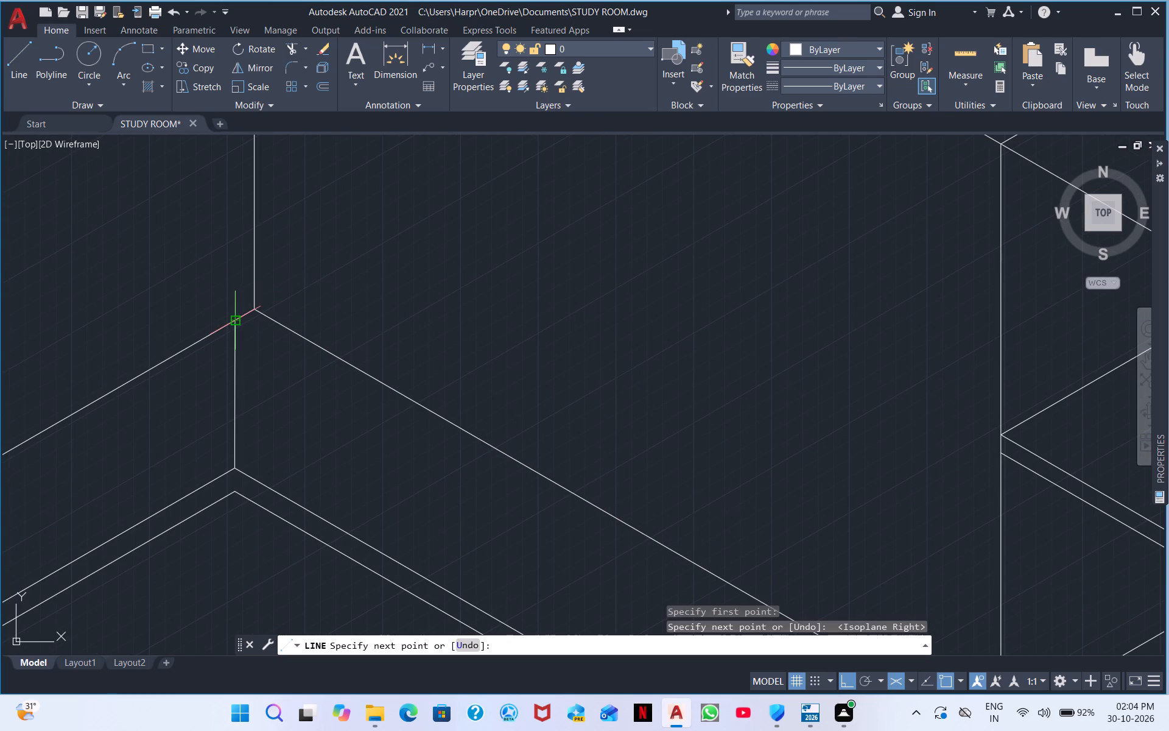
pyautogui.scroll(-2, 269, 328)
pyautogui.moveTo(283, 339); pyautogui.dragTo(340, 266, button='middle')
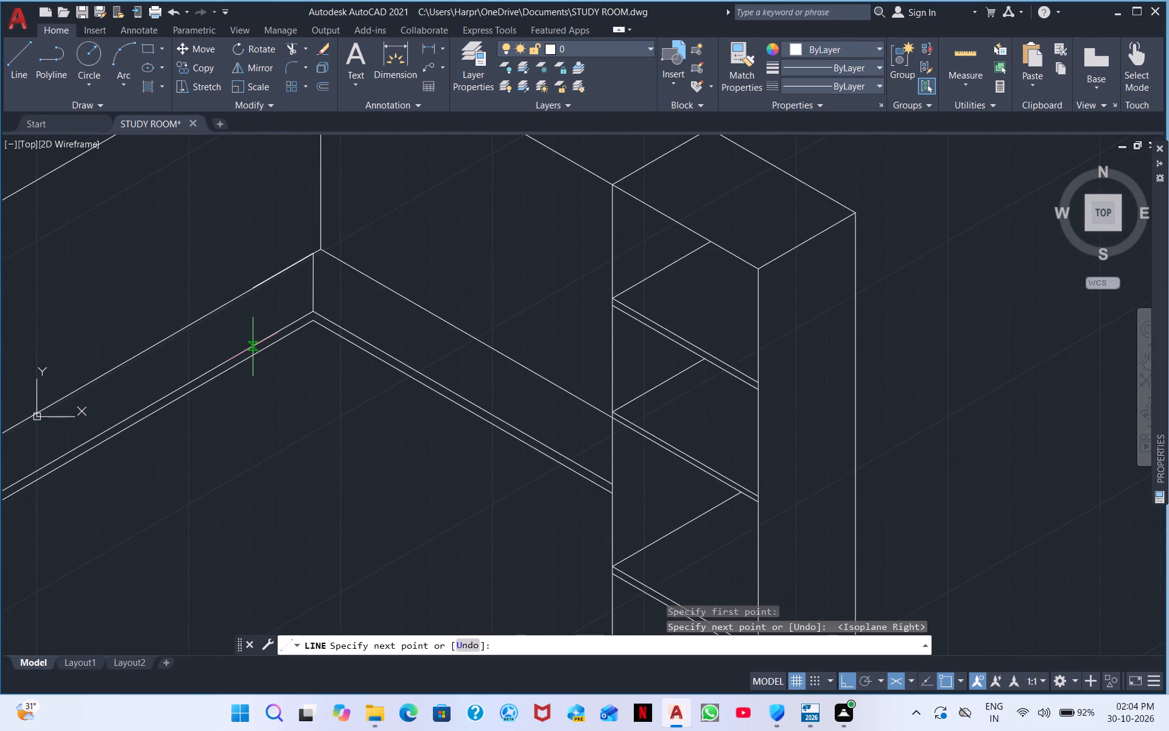
pyautogui.moveTo(250, 348); pyautogui.dragTo(415, 312, button='middle')
pyautogui.press('Escape')
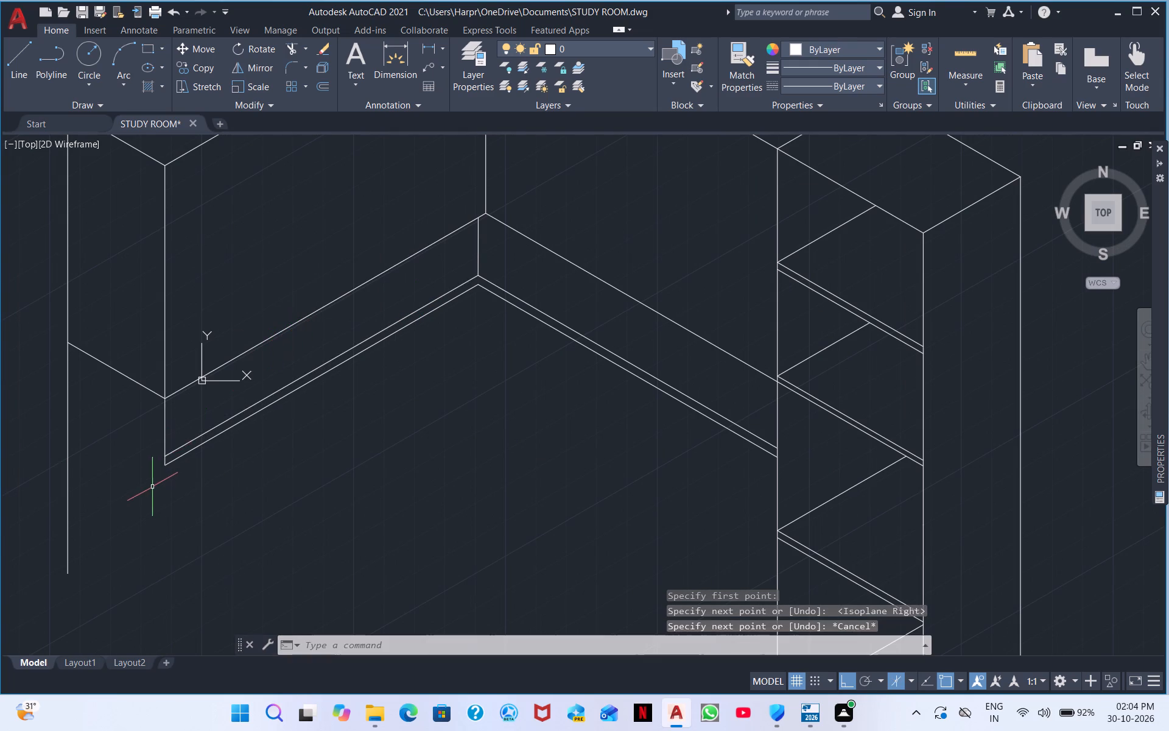
# In the left isoplane, draw a freehand 150° line from the return's lowest front corner, crossing the outer vertical line.
pyautogui.click(13, 68)
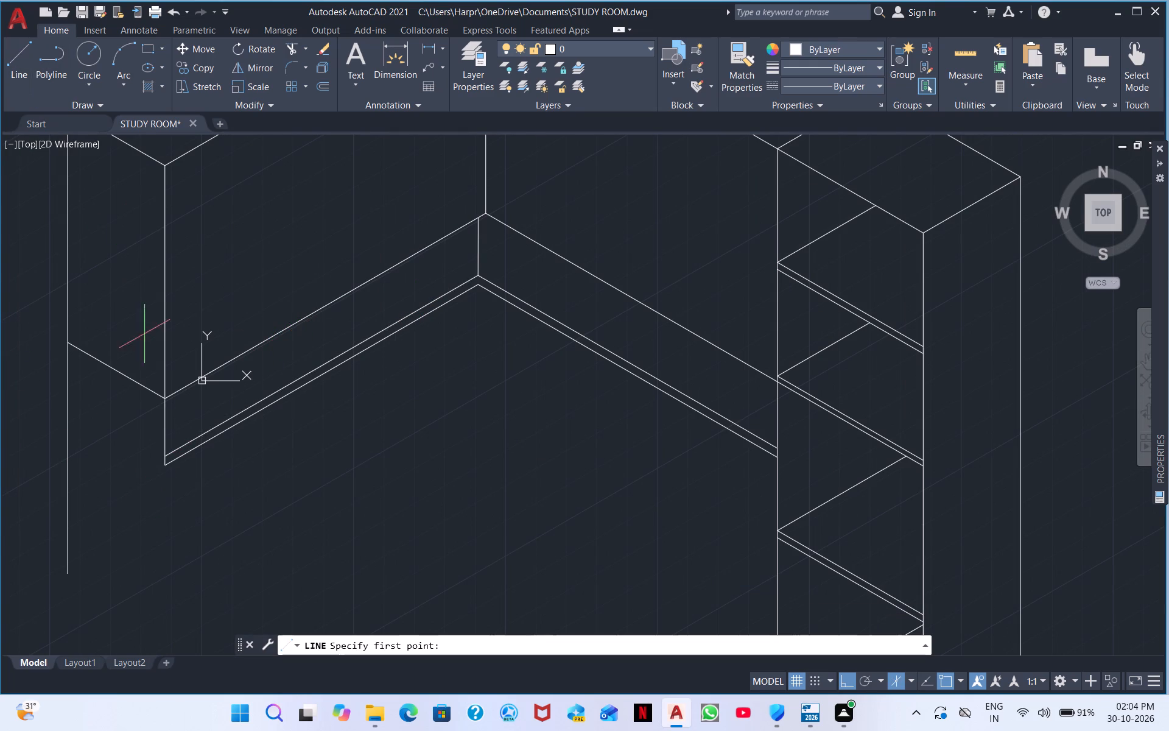
pyautogui.moveTo(166, 468); pyautogui.dragTo(149, 466)
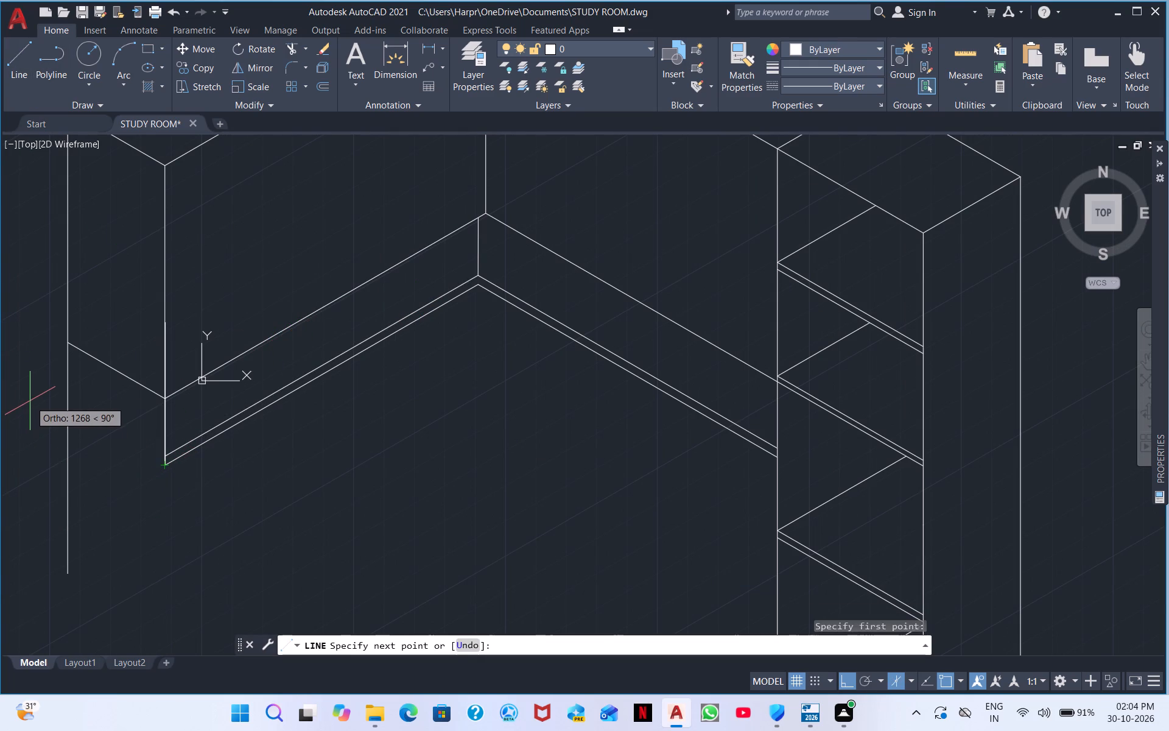
pyautogui.press('F5')
pyautogui.click(0, 343)
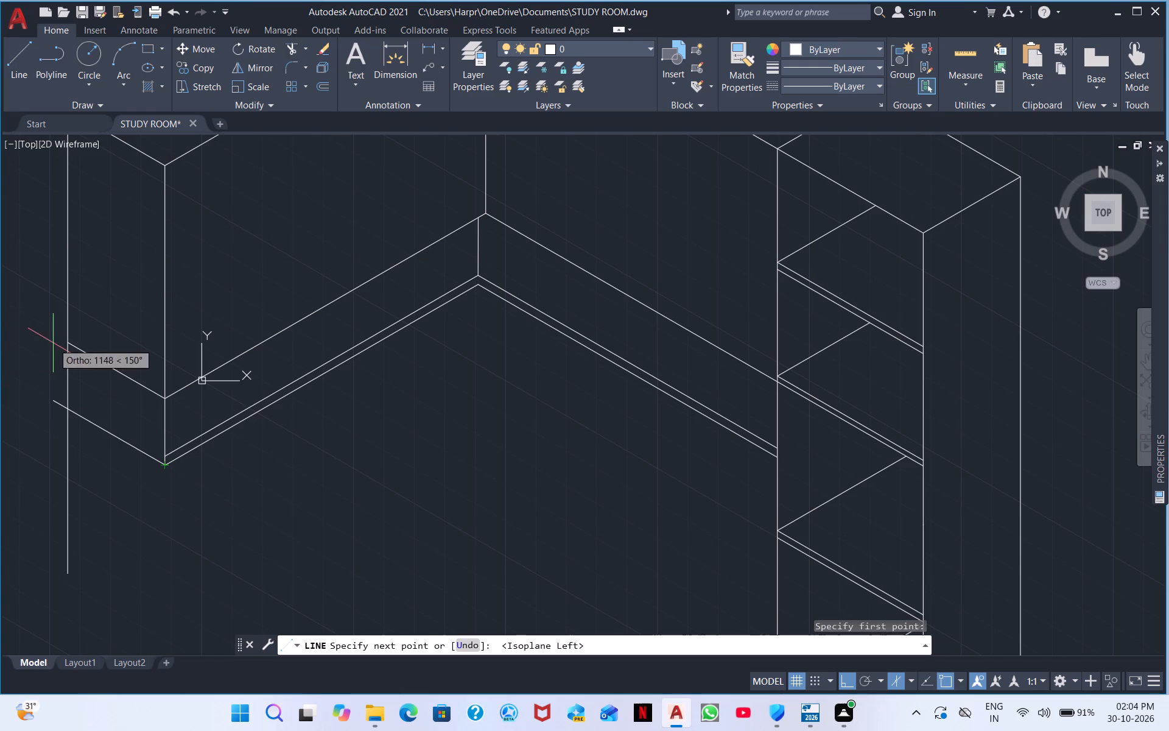
pyautogui.click(41, 397)
pyautogui.rightClick(86, 386)
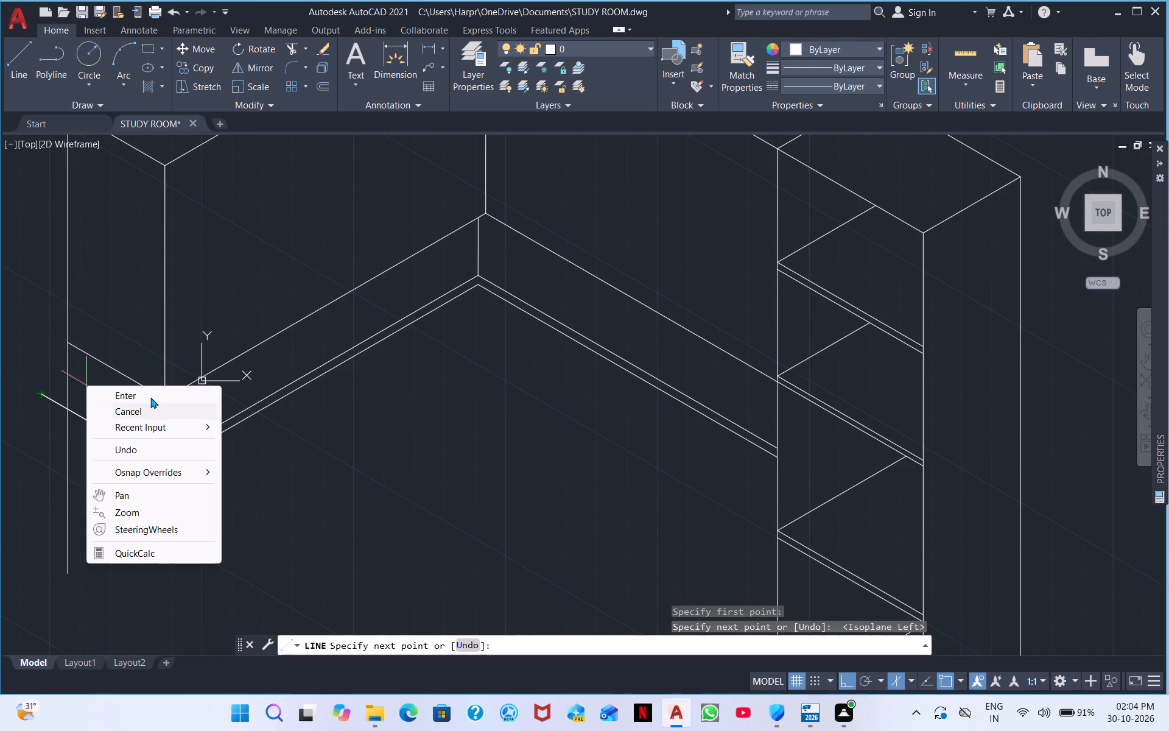
pyautogui.click(150, 396)
# Trim the 150° line's overhang beyond the outer vertical and the vertical's excess below their intersection.
pyautogui.click(286, 46)
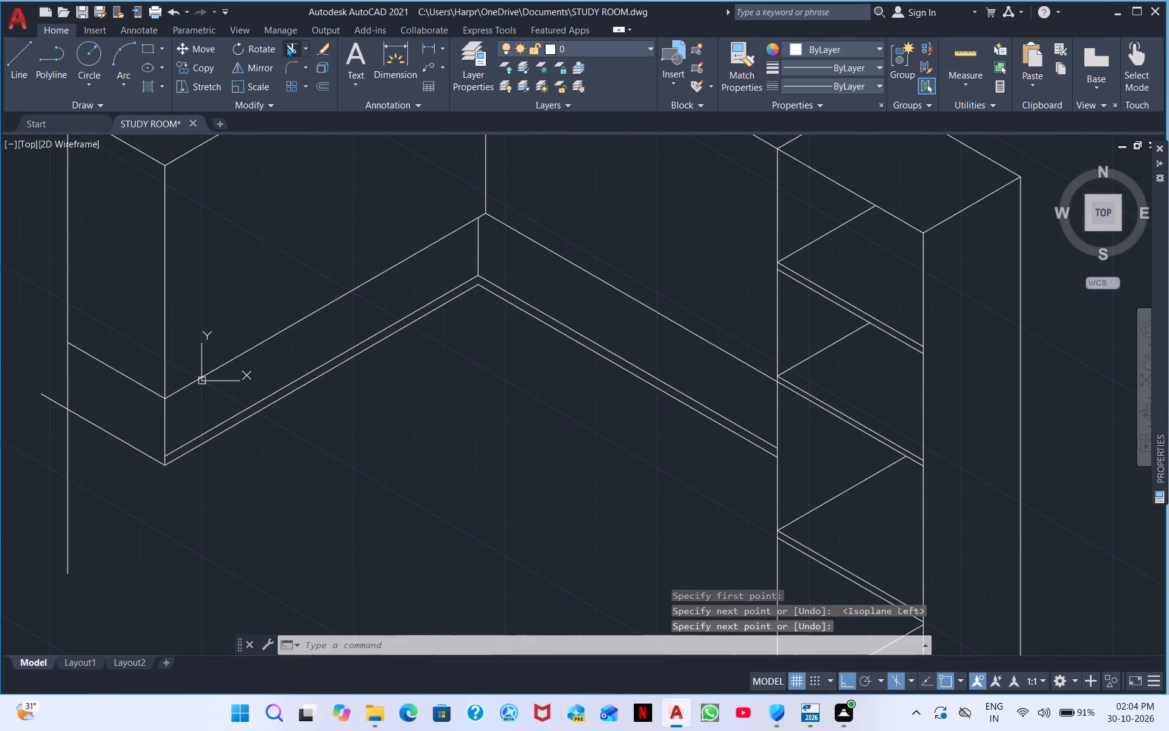
pyautogui.moveTo(64, 401); pyautogui.dragTo(54, 423)
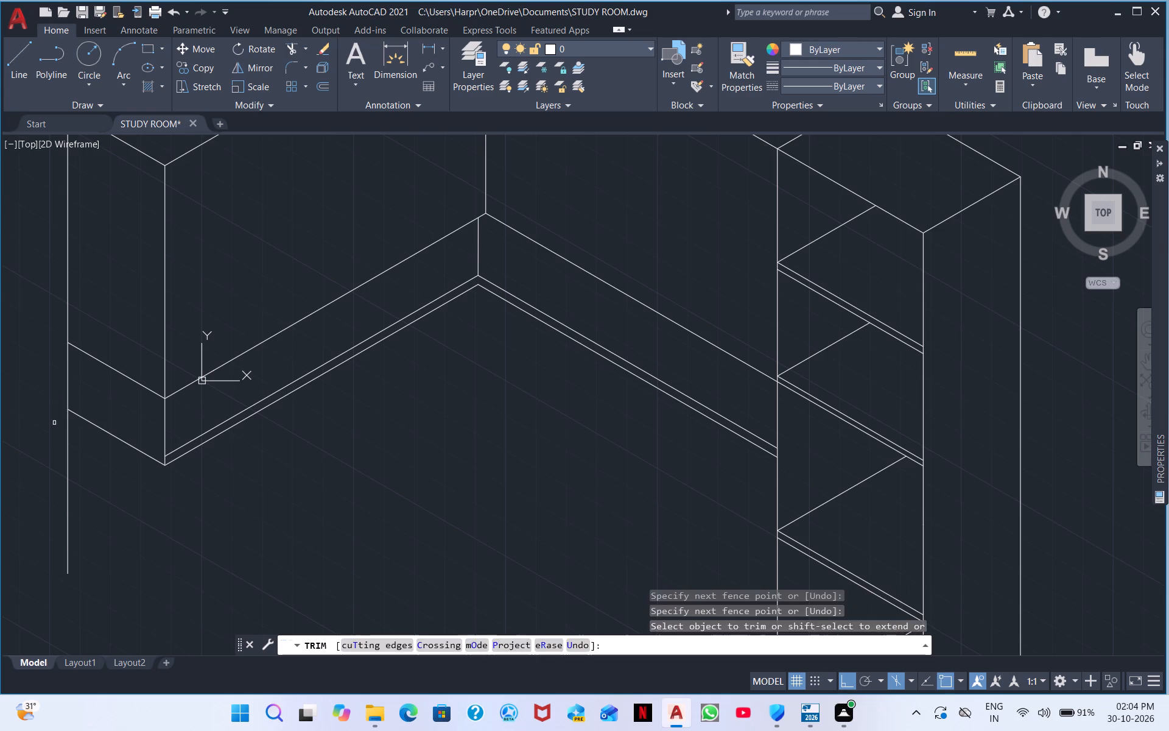
pyautogui.moveTo(54, 423); pyautogui.dragTo(83, 460)
pyautogui.scroll(-2, 263, 486)
pyautogui.moveTo(379, 439); pyautogui.dragTo(201, 373, button='middle')
pyautogui.moveTo(200, 420); pyautogui.dragTo(188, 430, button='right')
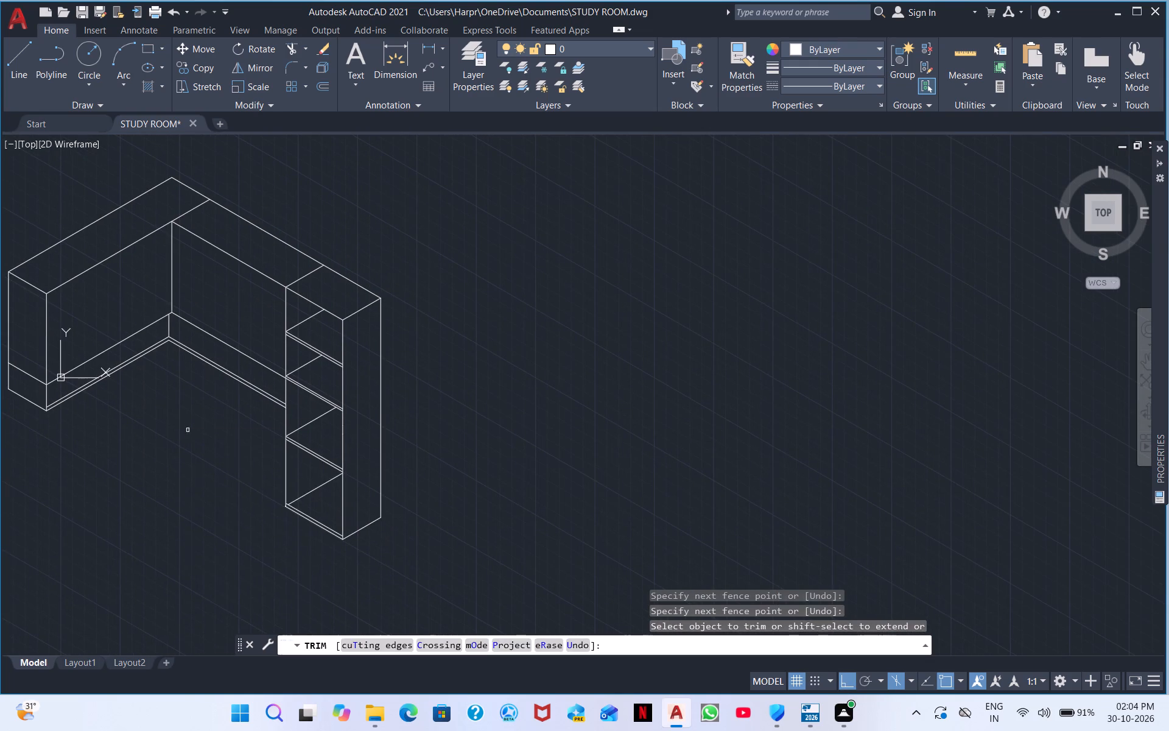
pyautogui.moveTo(188, 430); pyautogui.dragTo(188, 431, button='right')
pyautogui.click(260, 433)
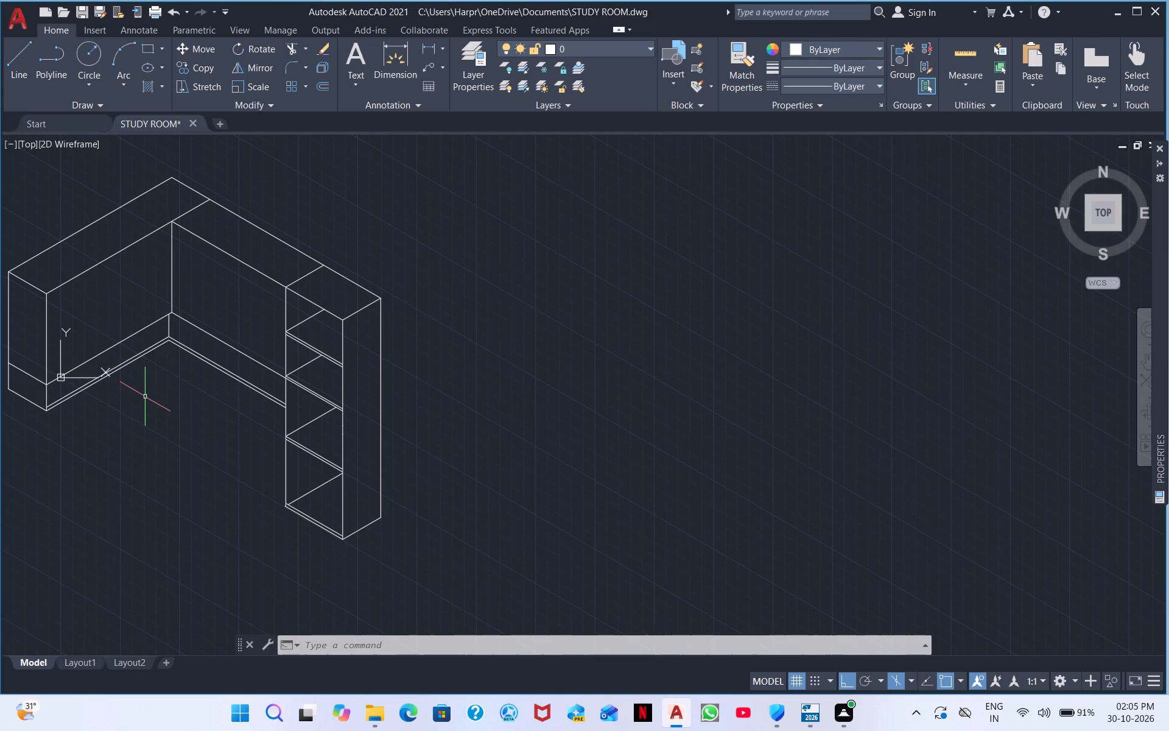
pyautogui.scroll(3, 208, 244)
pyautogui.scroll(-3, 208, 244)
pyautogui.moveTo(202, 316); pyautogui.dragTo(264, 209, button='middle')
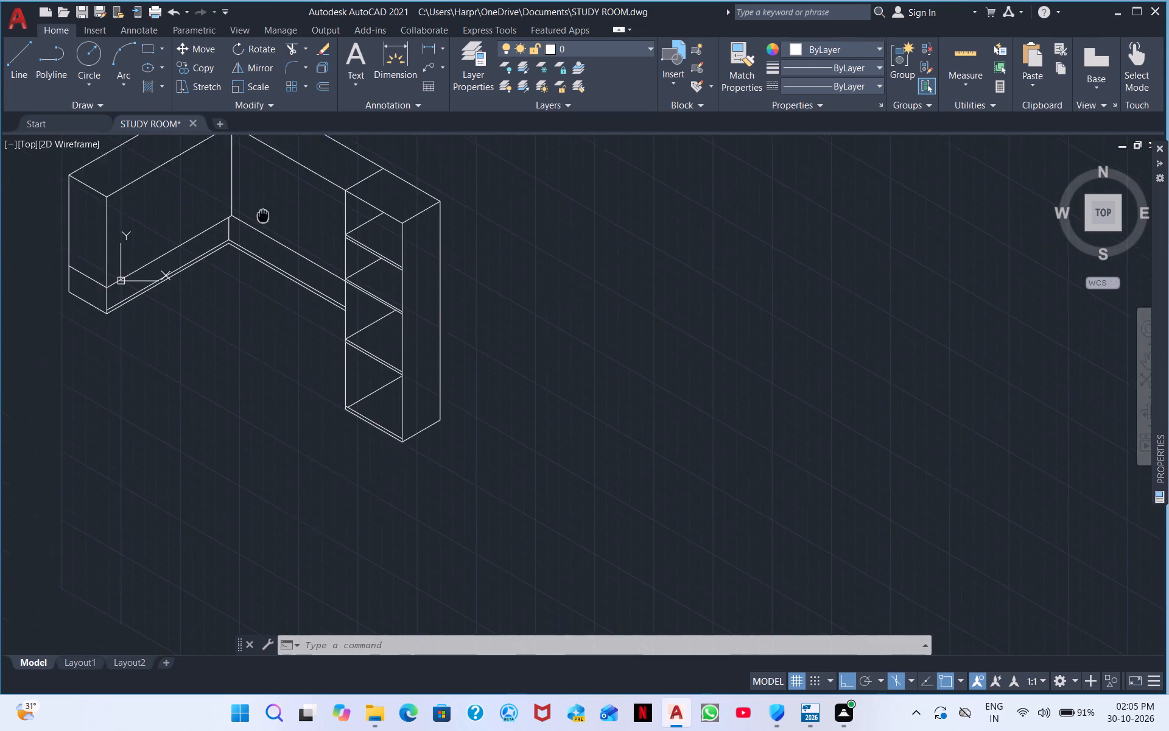
# Draw a line about 987 down from the return's lowest front corner, continuing at 30° in the top isoplane past the main band's lower edge.
pyautogui.moveTo(264, 209); pyautogui.dragTo(254, 179, button='middle')
pyautogui.moveTo(240, 253); pyautogui.dragTo(241, 356, button='middle')
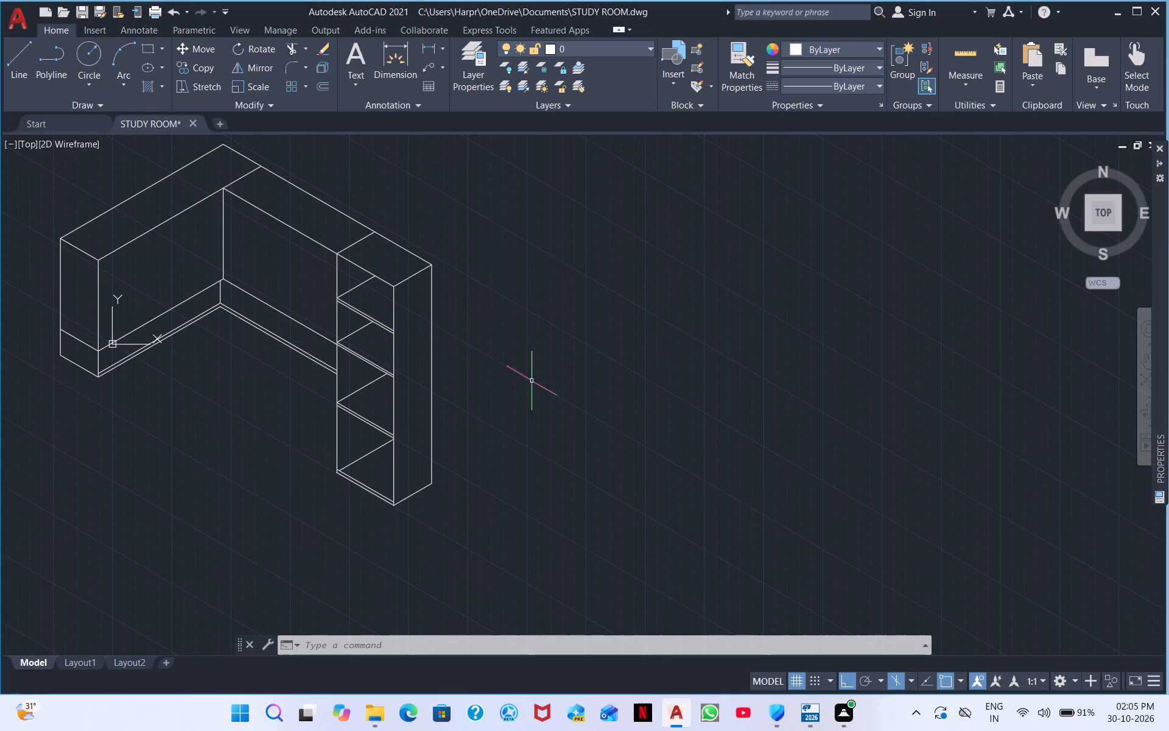
pyautogui.moveTo(535, 380); pyautogui.dragTo(630, 245, button='middle')
pyautogui.moveTo(294, 373); pyautogui.dragTo(421, 398, button='middle')
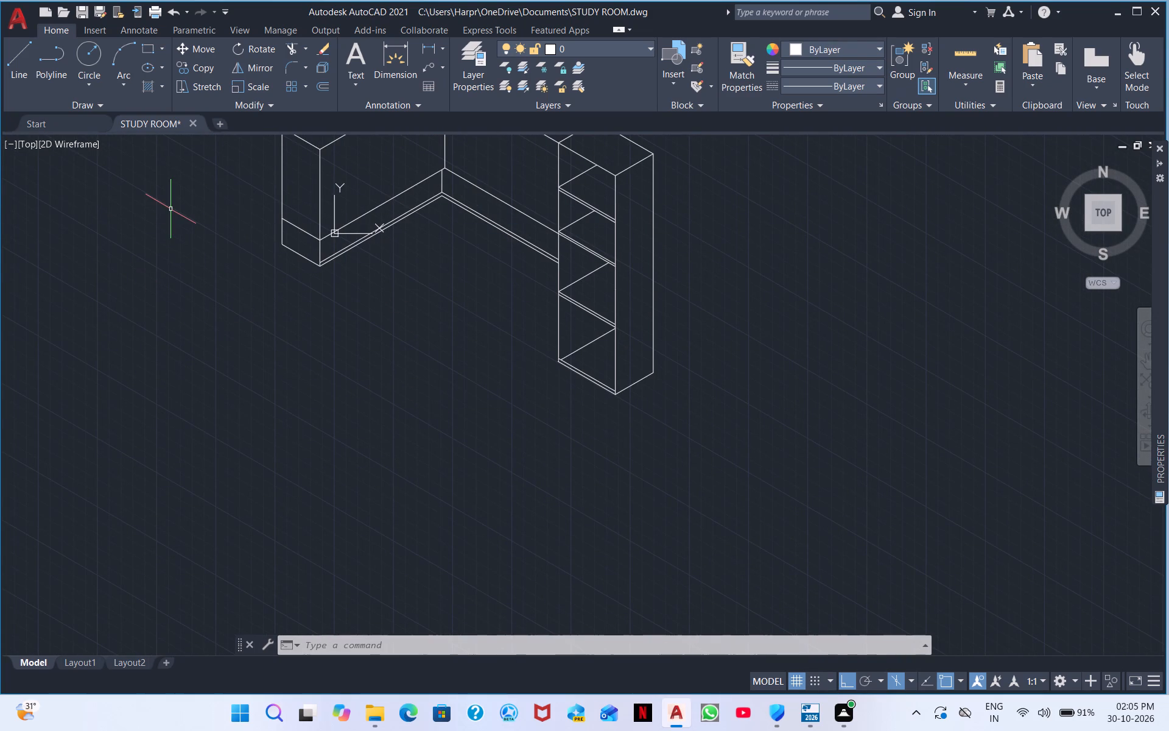
pyautogui.click(29, 62)
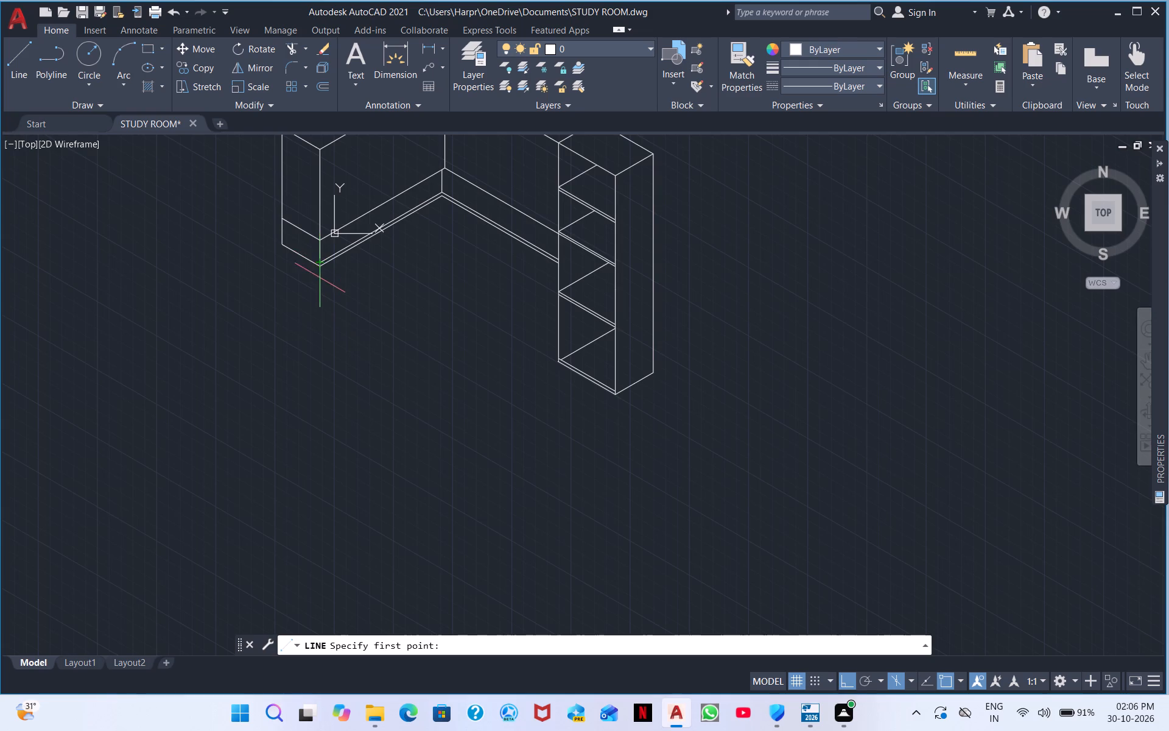
pyautogui.scroll(5, 318, 282)
pyautogui.moveTo(348, 183); pyautogui.dragTo(290, 406, button='middle')
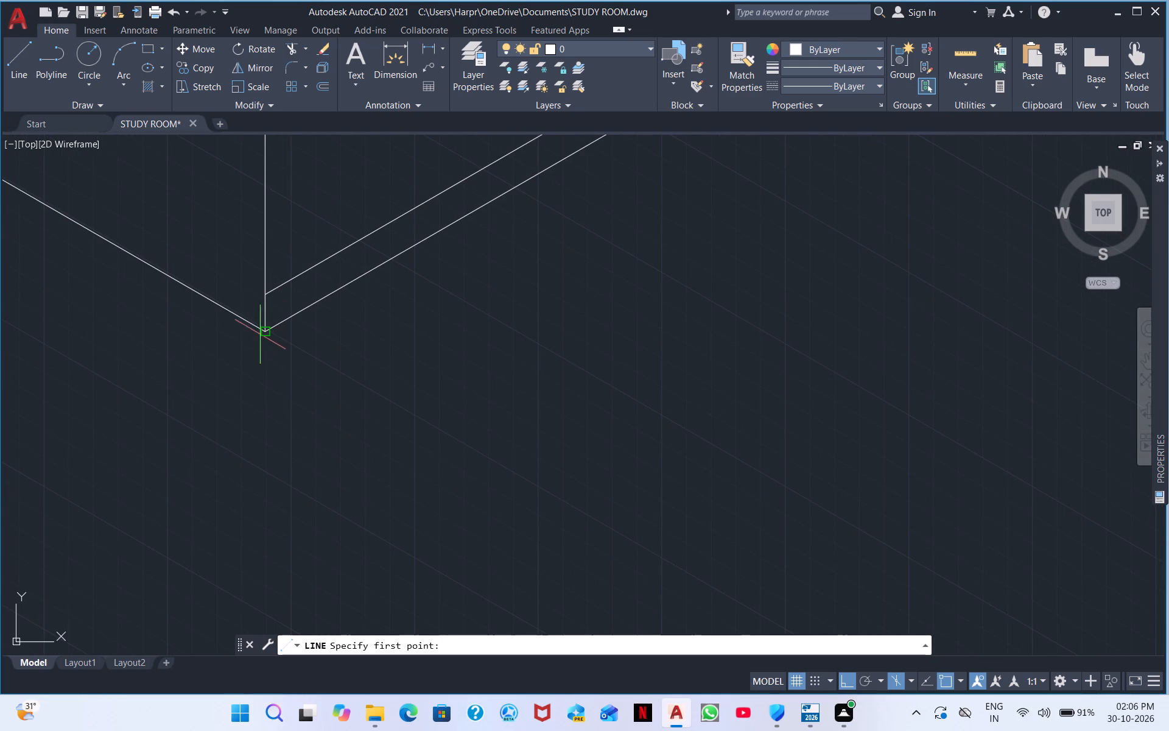
pyautogui.moveTo(262, 331); pyautogui.dragTo(223, 495)
pyautogui.moveTo(248, 599); pyautogui.dragTo(186, 280, button='middle')
pyautogui.scroll(-3, 199, 513)
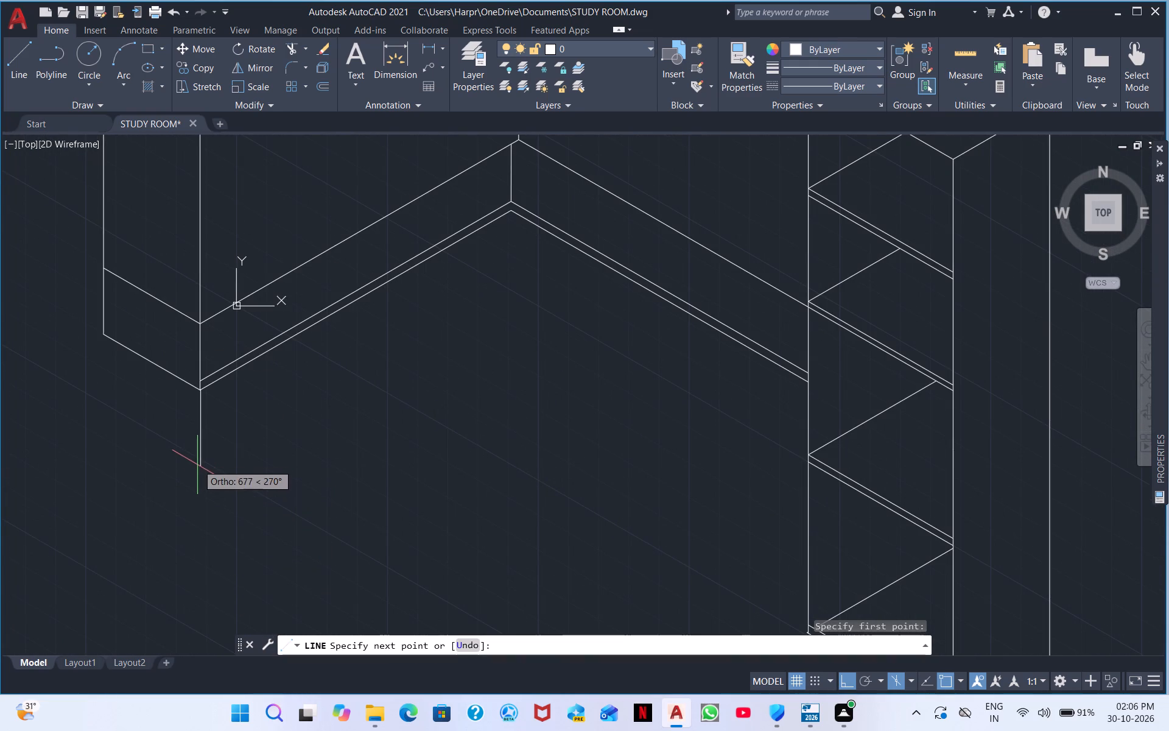
pyautogui.click(198, 500)
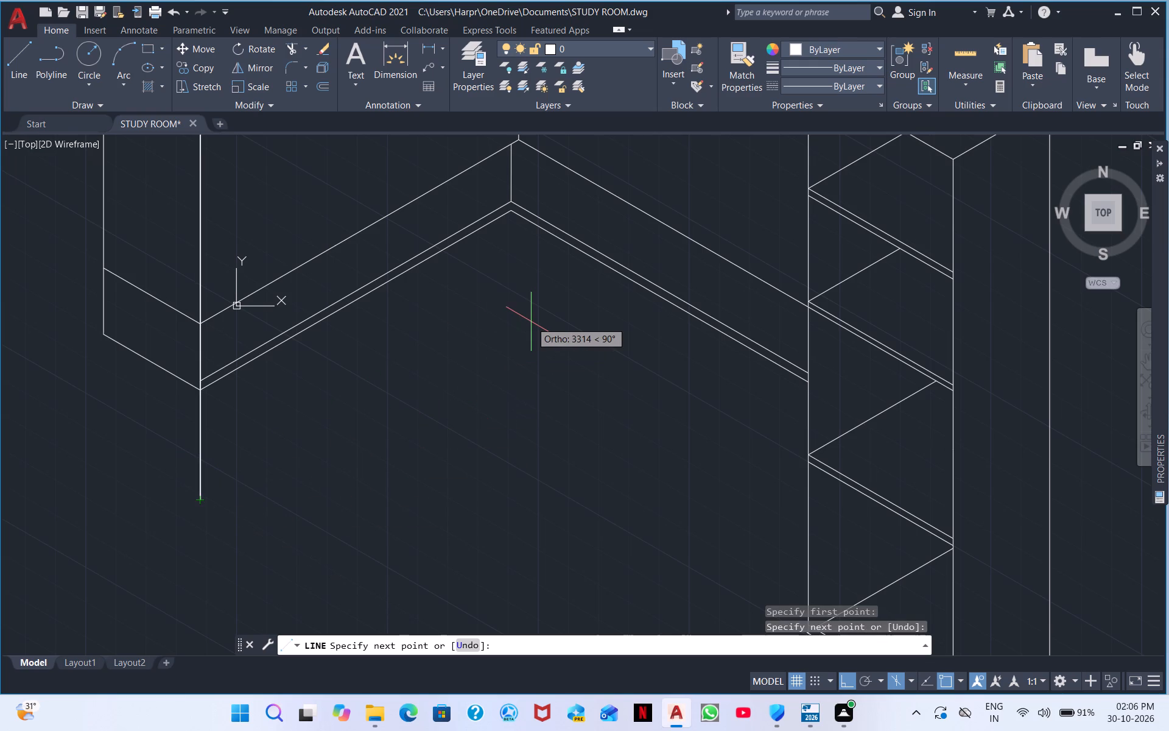
pyautogui.press('F5')
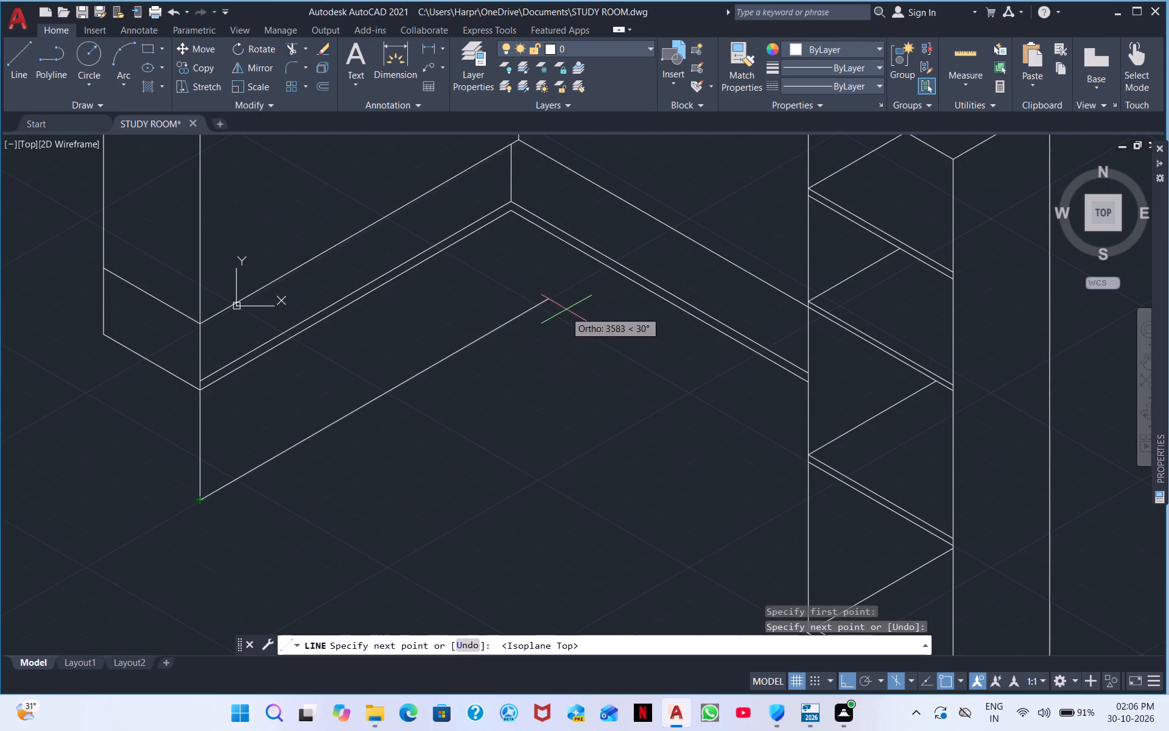
pyautogui.click(633, 249)
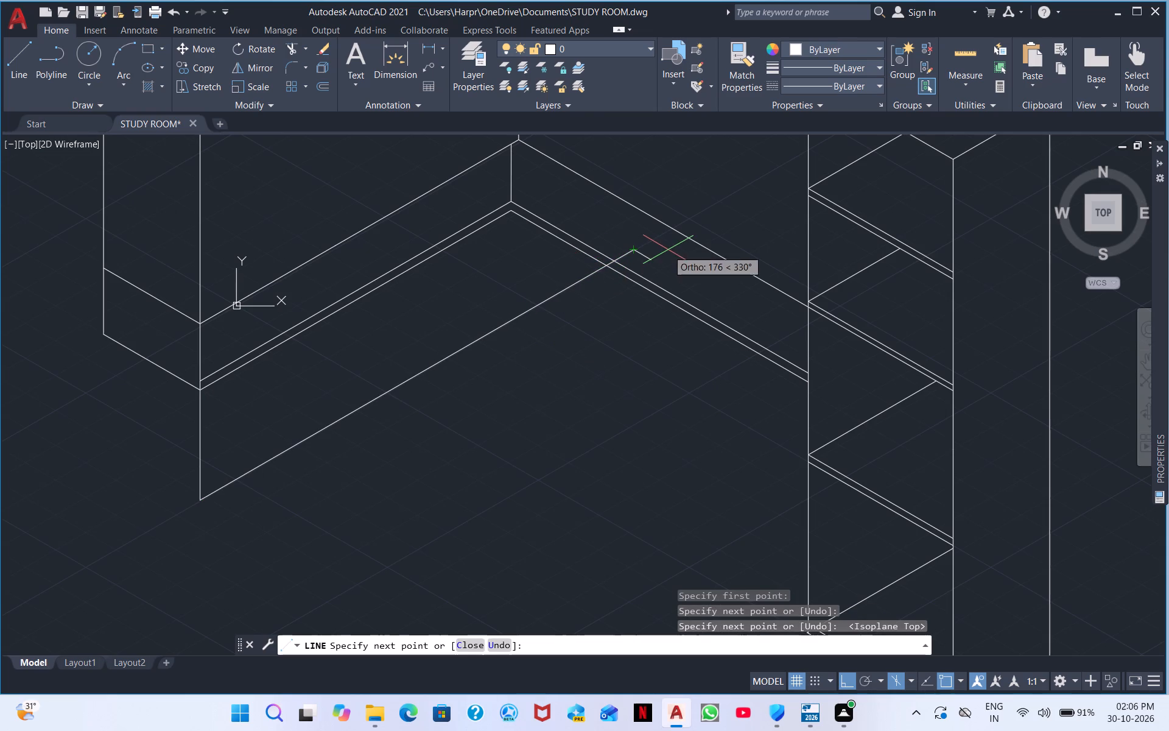
pyautogui.rightClick(668, 250)
pyautogui.click(697, 260)
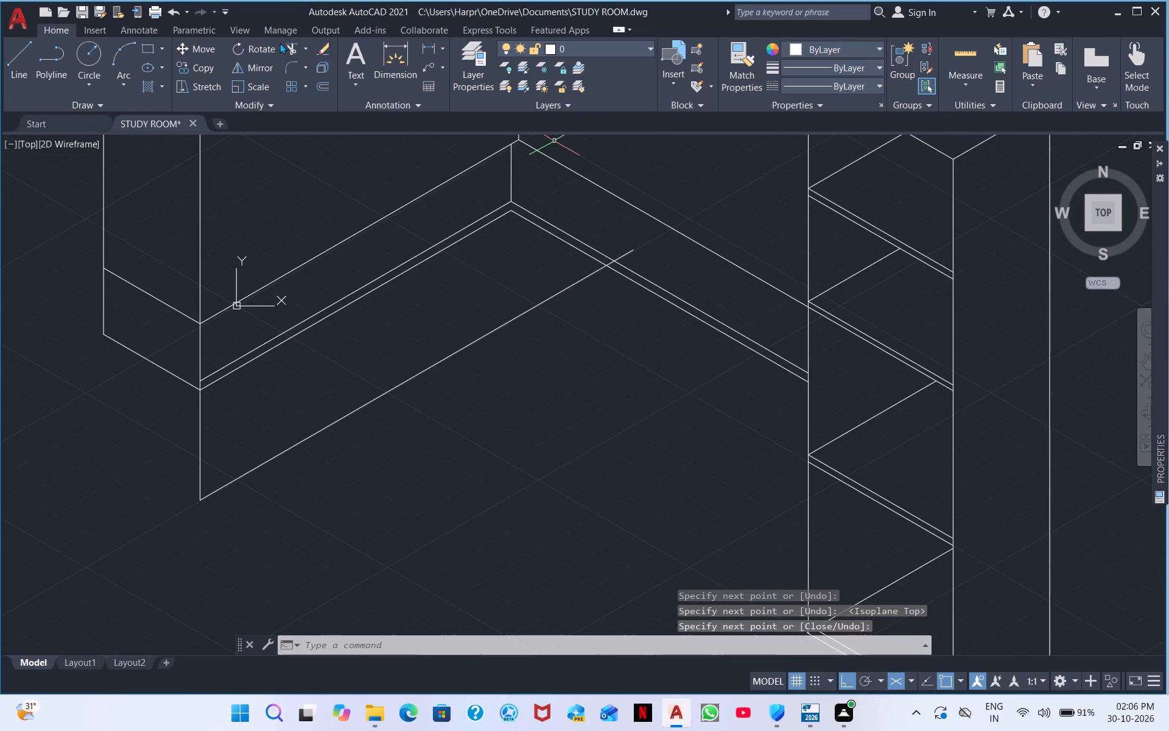
# Trim the new 30° line's overhang beyond the main band's lower edges.
pyautogui.click(286, 45)
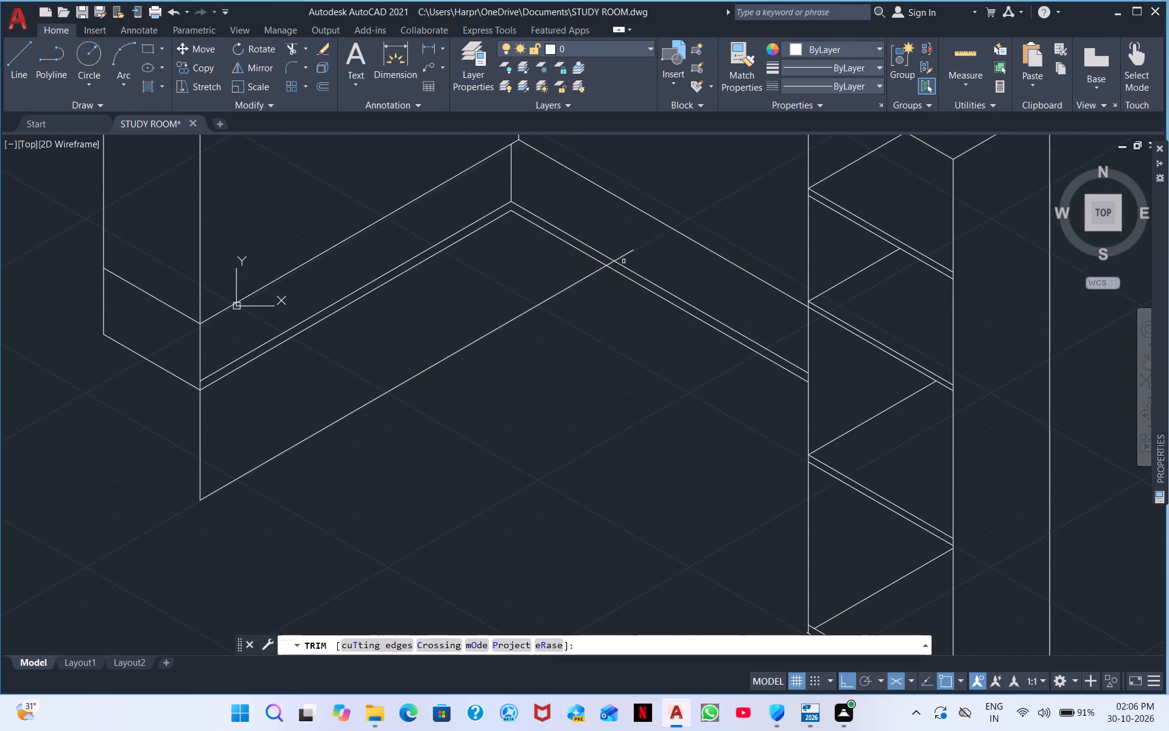
pyautogui.click(609, 262)
pyautogui.click(630, 252)
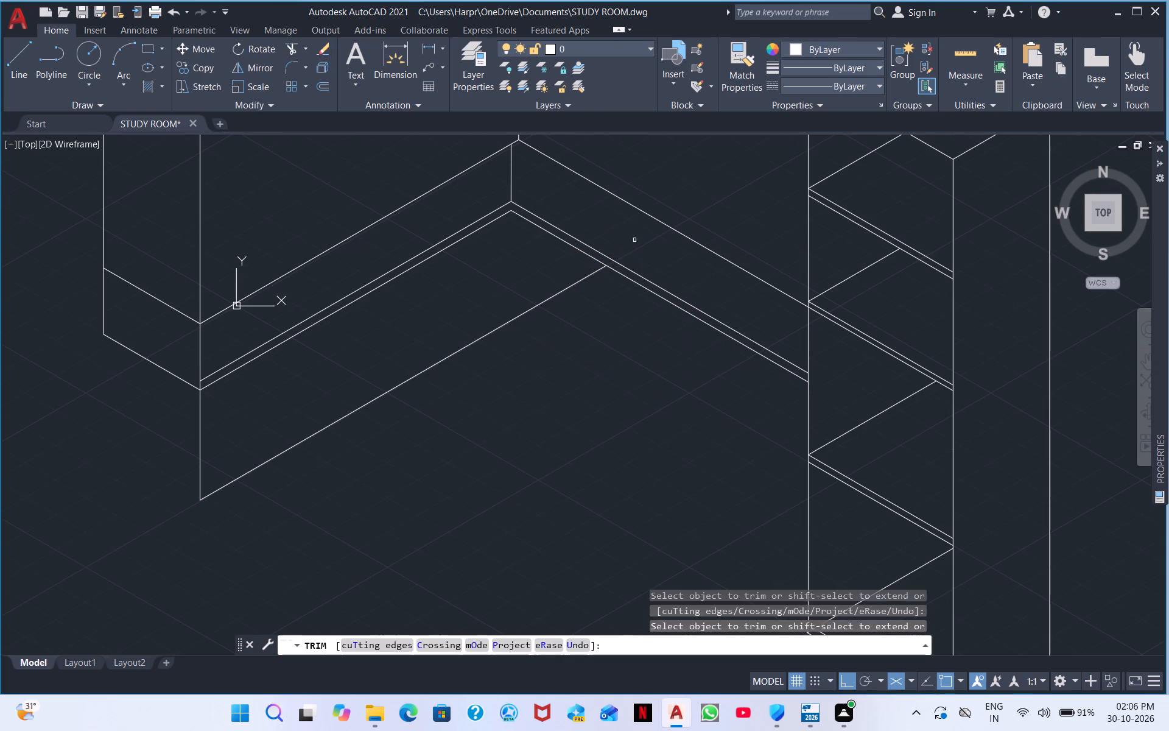
pyautogui.rightClick(634, 240)
pyautogui.click(674, 253)
# In the right isoplane, draw a freehand vertical line down from the return's lowest outer corner, well past the front vertical's lower end.
pyautogui.scroll(-1, 438, 332)
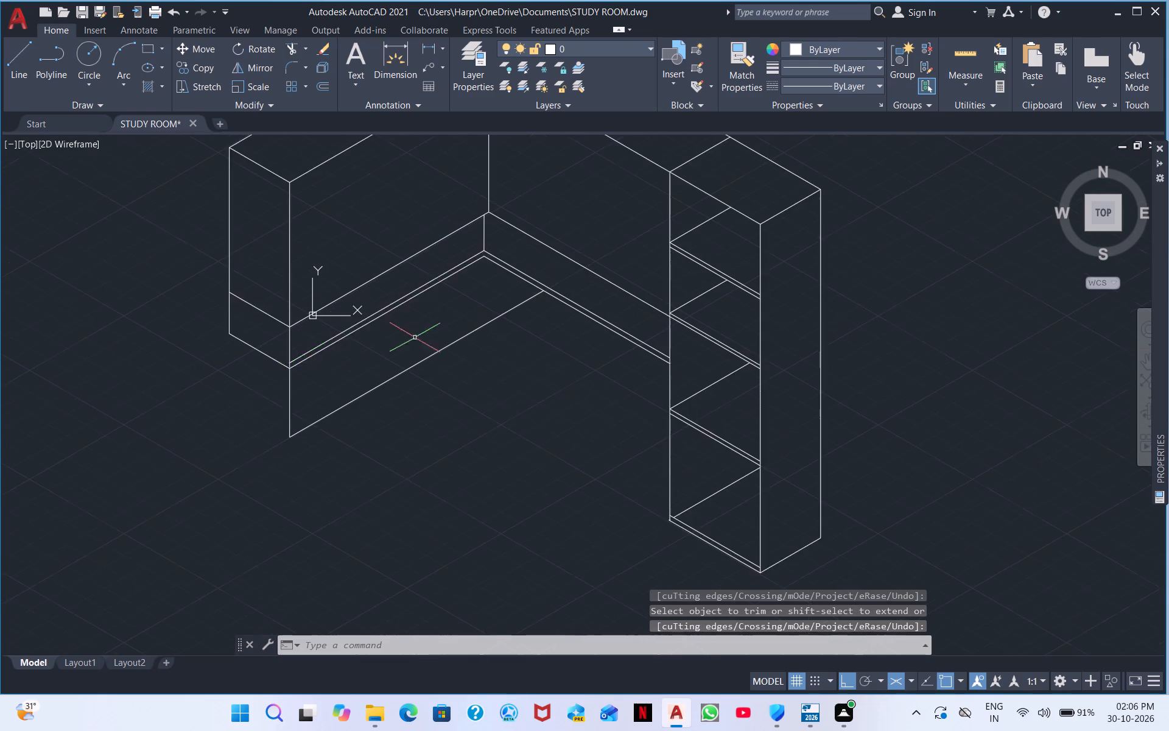
pyautogui.moveTo(295, 356); pyautogui.dragTo(347, 332, button='middle')
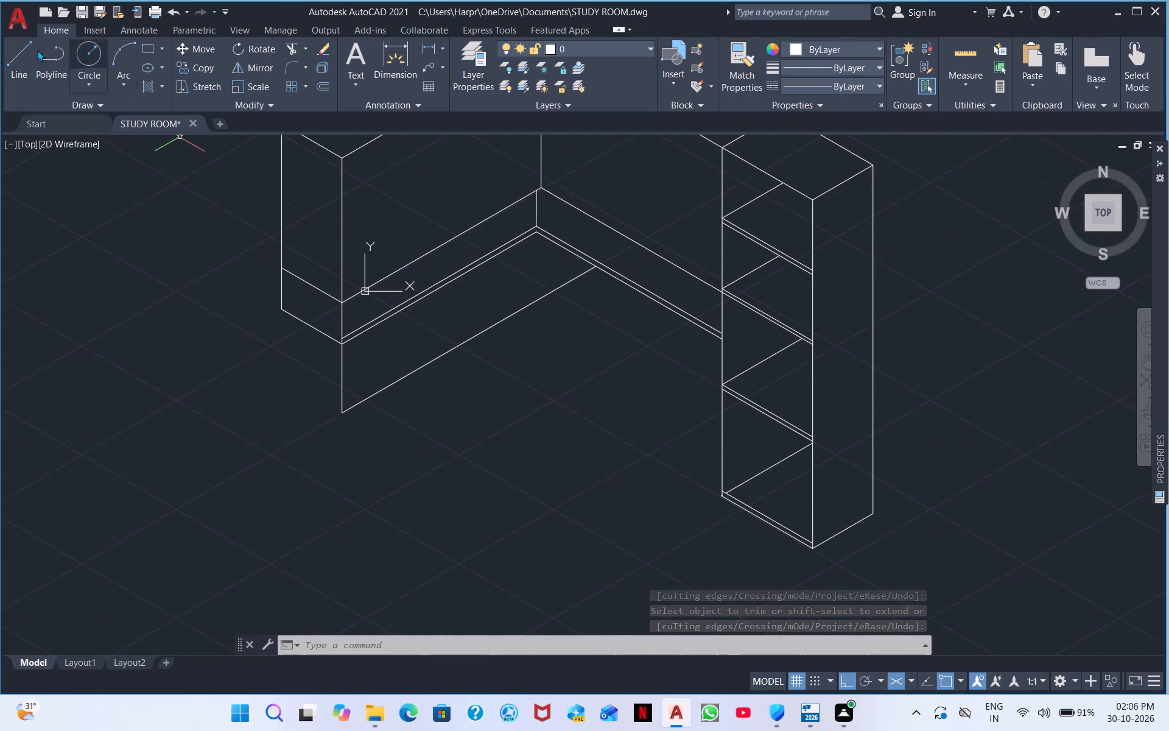
pyautogui.click(13, 55)
pyautogui.moveTo(286, 314); pyautogui.dragTo(282, 334)
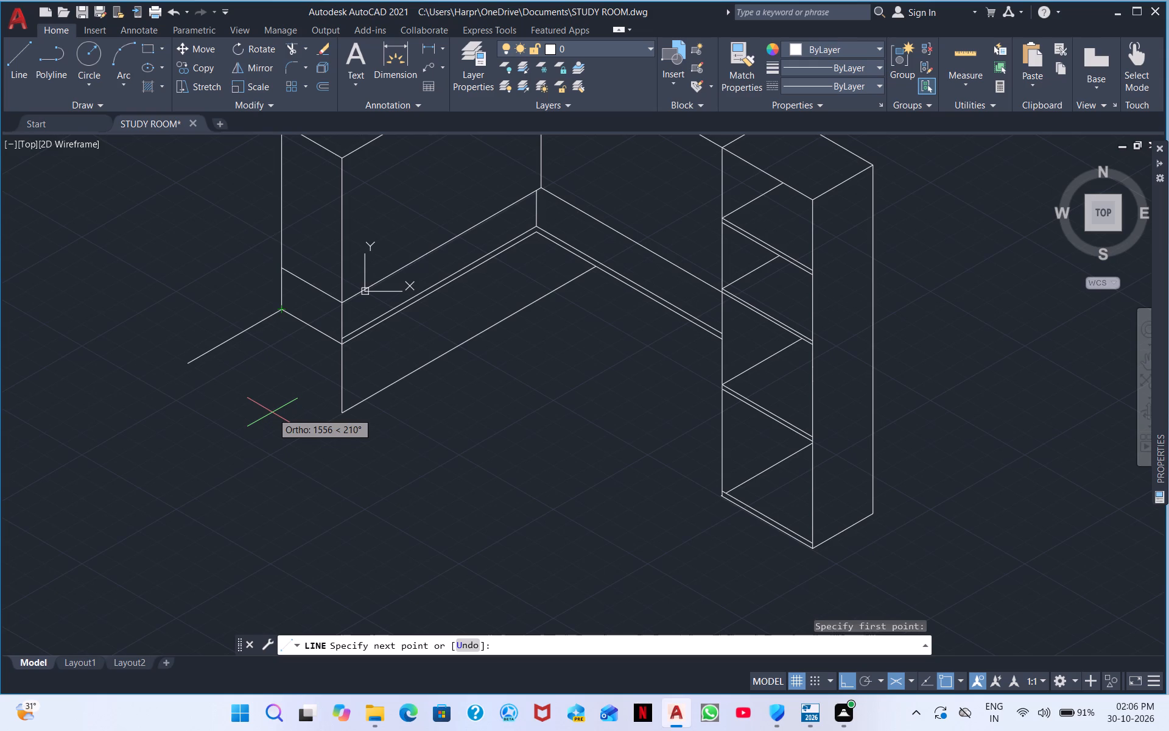
pyautogui.press('F5')
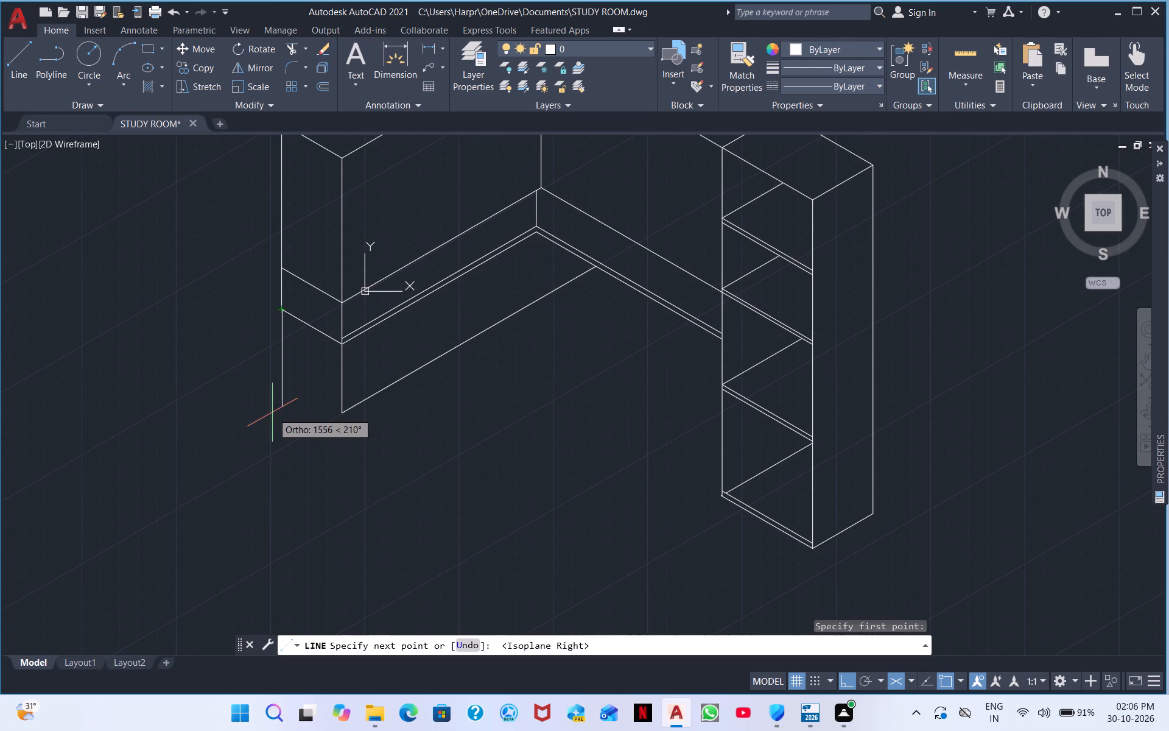
pyautogui.click(290, 475)
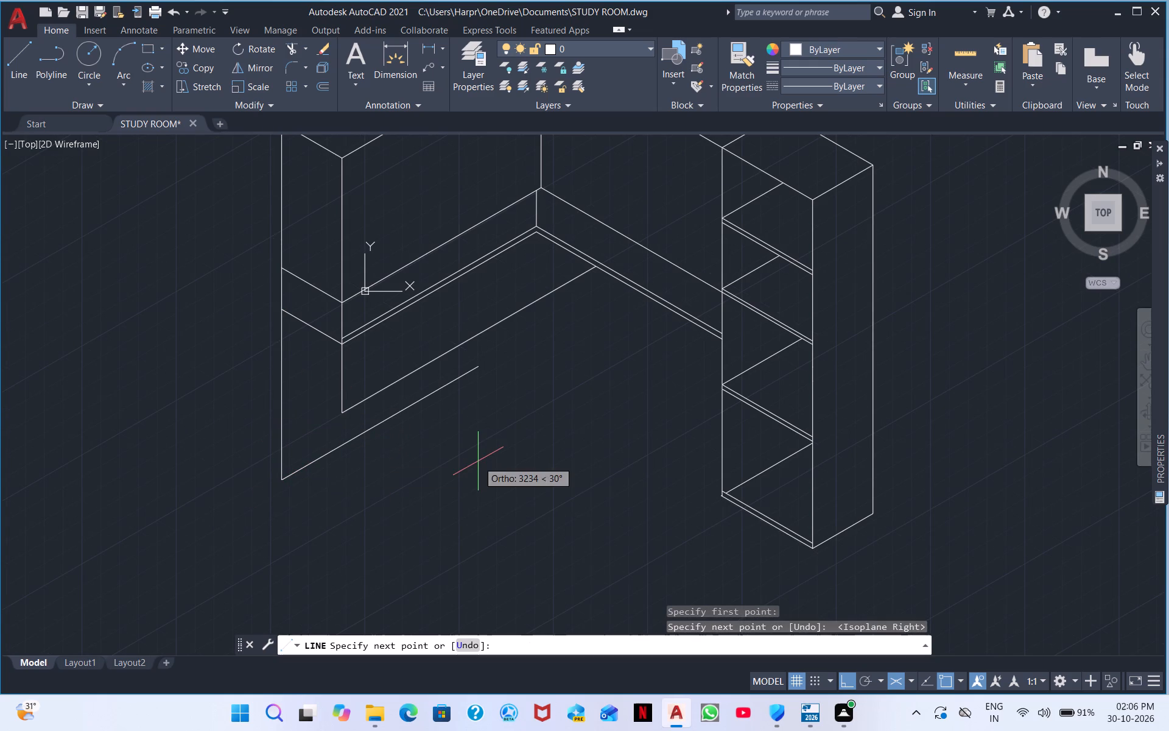
pyautogui.rightClick(479, 460)
pyautogui.click(529, 468)
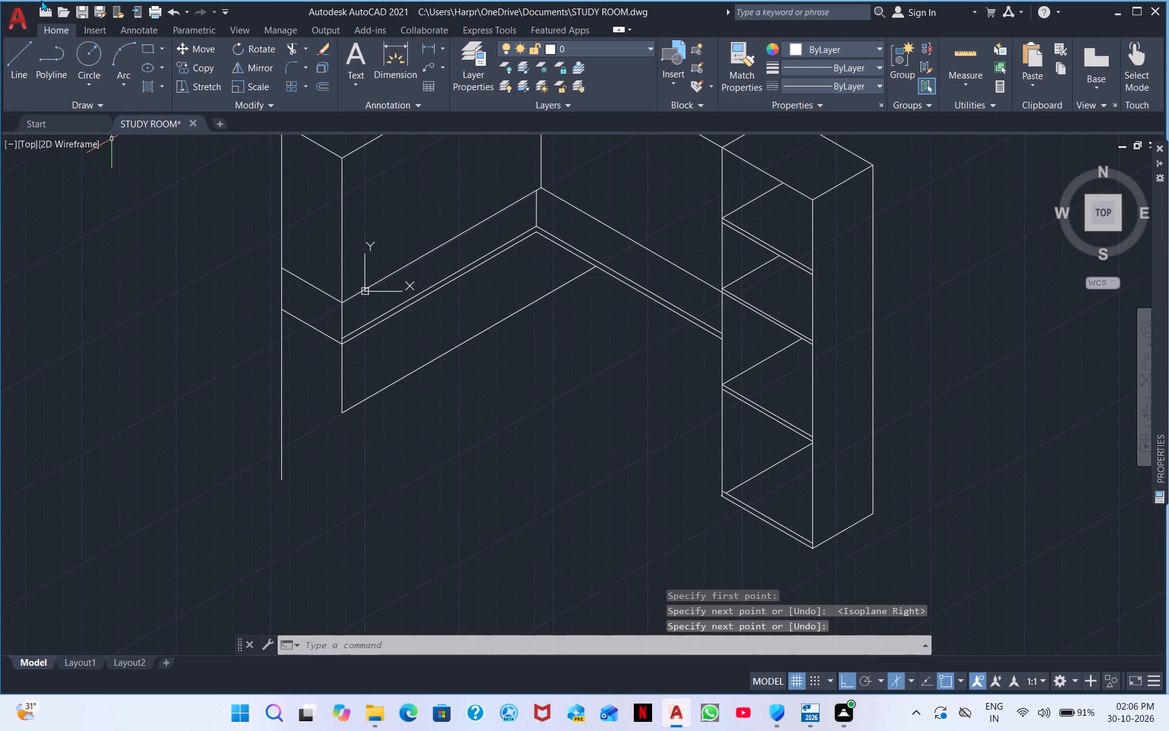
# In the left isoplane, draw a freehand 150° line from the front vertical's lower end, crossing the new outer vertical.
pyautogui.moveTo(32, 57); pyautogui.dragTo(34, 65)
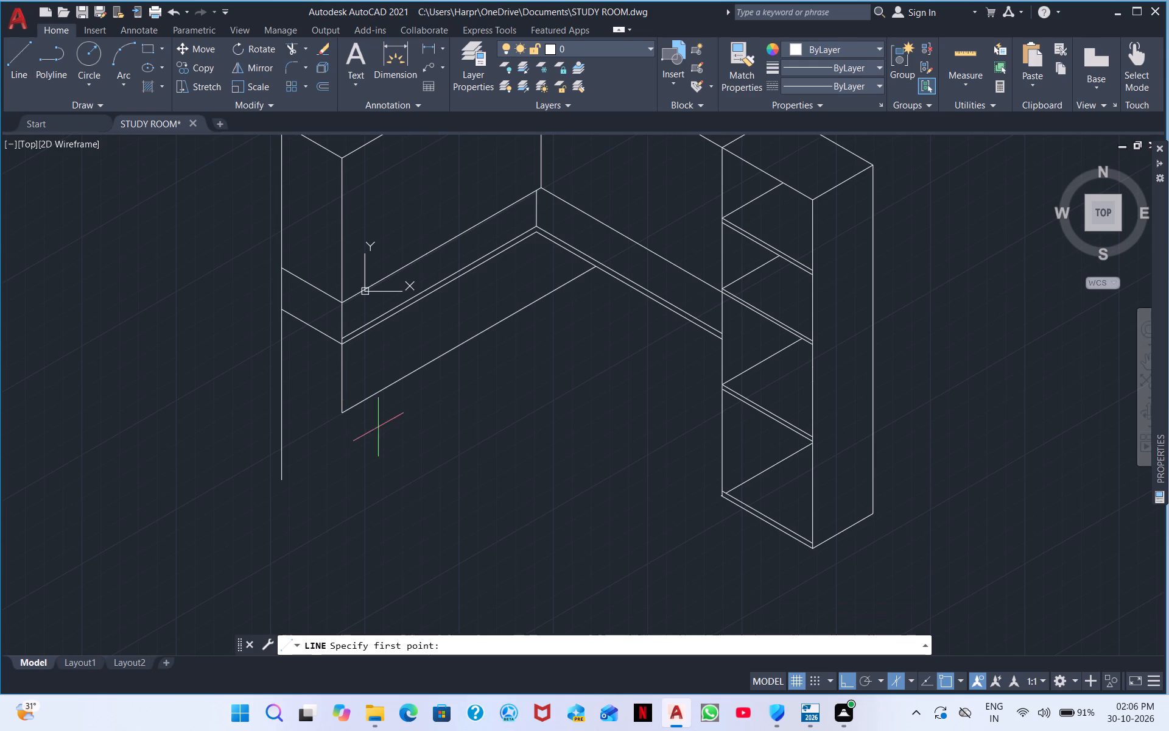
pyautogui.click(342, 412)
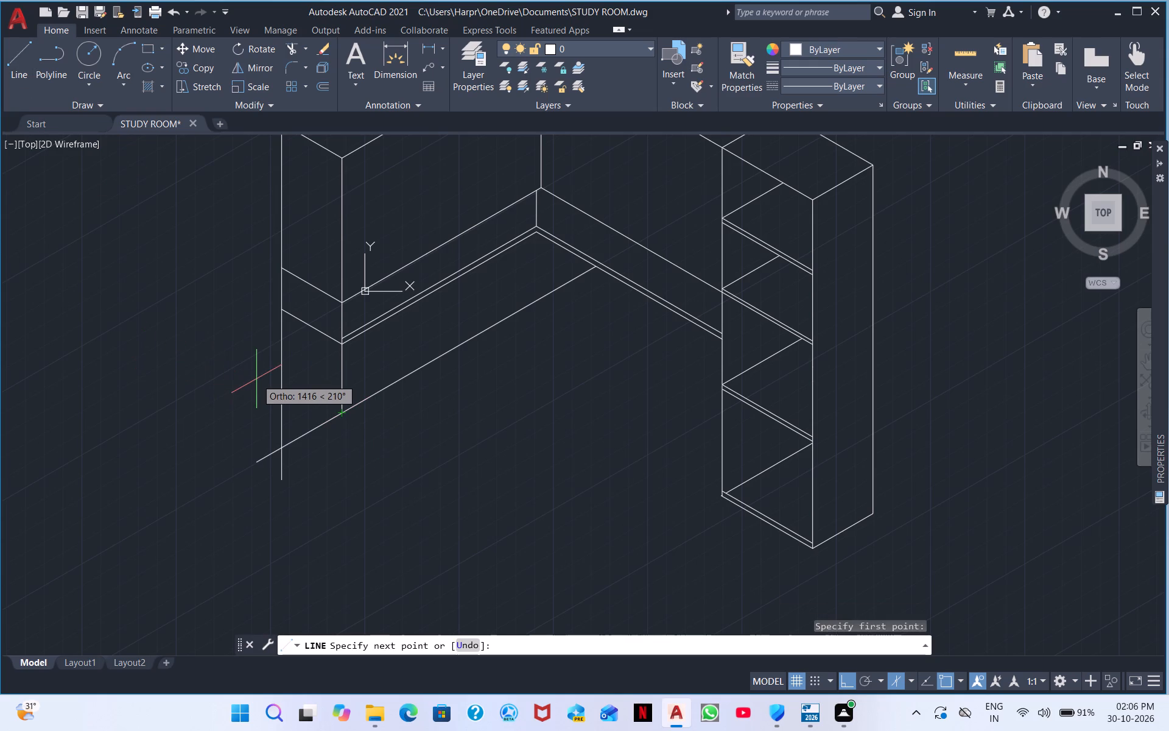
pyautogui.press('F5')
pyautogui.click(161, 349)
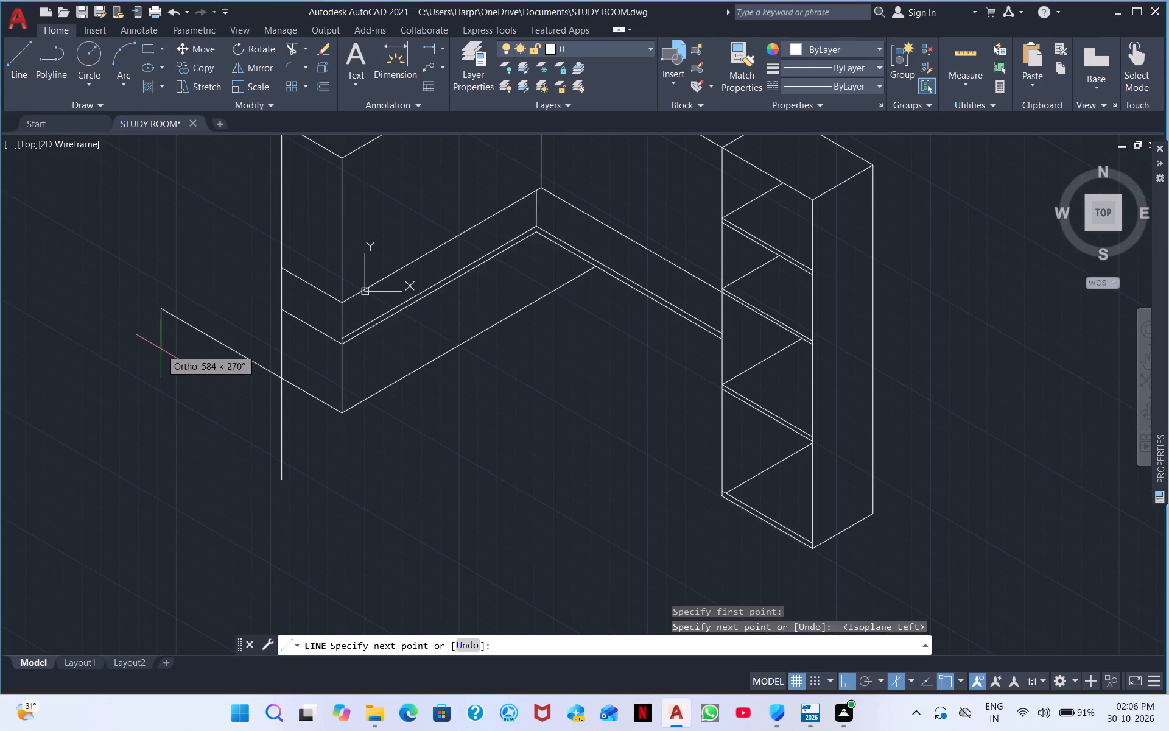
pyautogui.rightClick(194, 358)
pyautogui.click(253, 365)
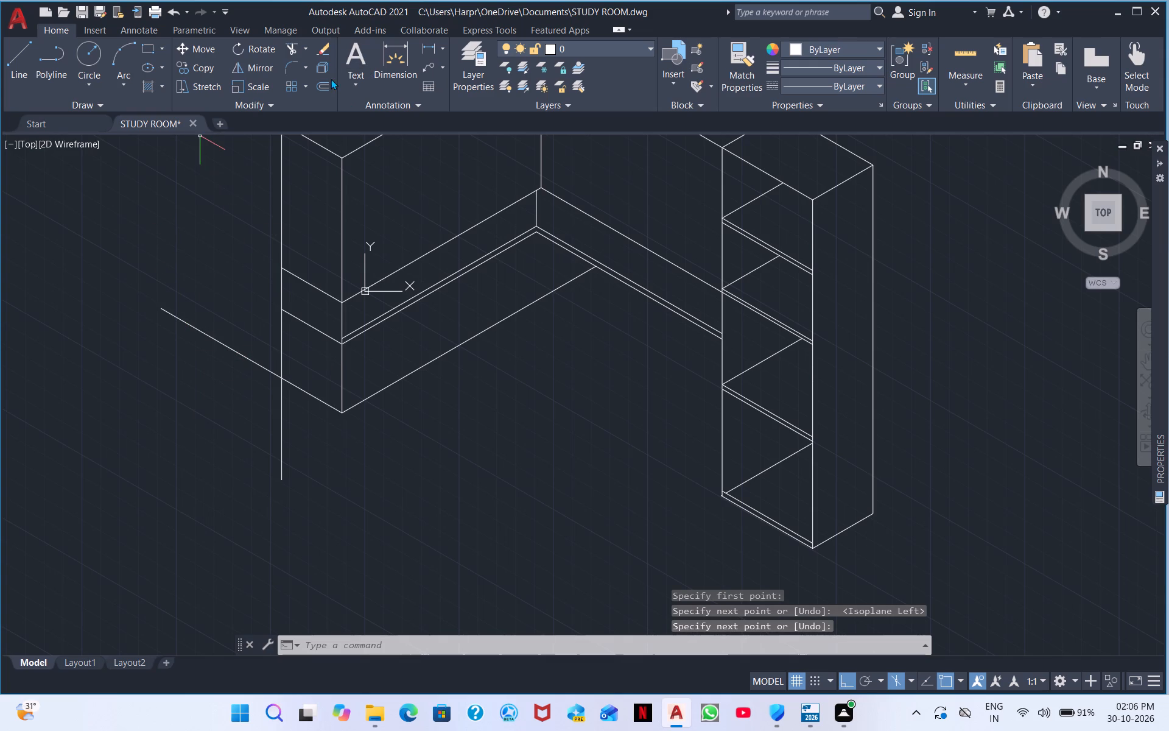
# Trim the 150° line's overhang beyond the outer vertical and the vertical's excess below their intersection.
pyautogui.click(284, 43)
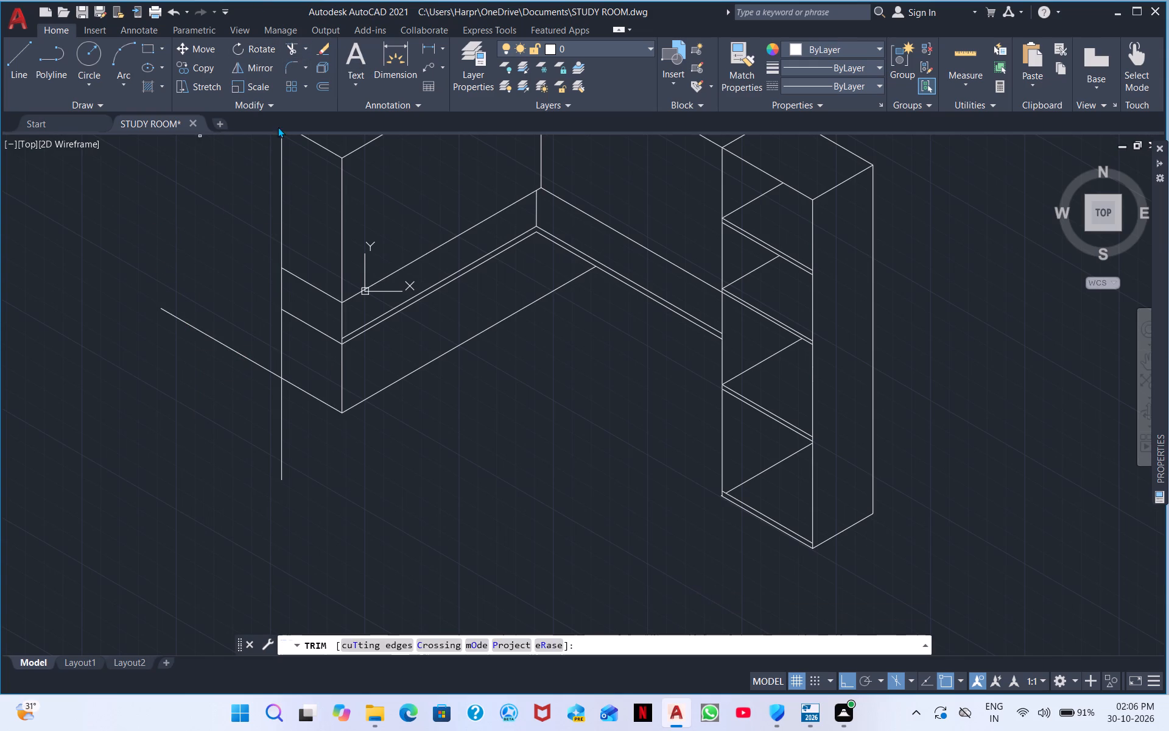
pyautogui.moveTo(255, 340); pyautogui.dragTo(278, 448)
pyautogui.moveTo(293, 445); pyautogui.dragTo(174, 408)
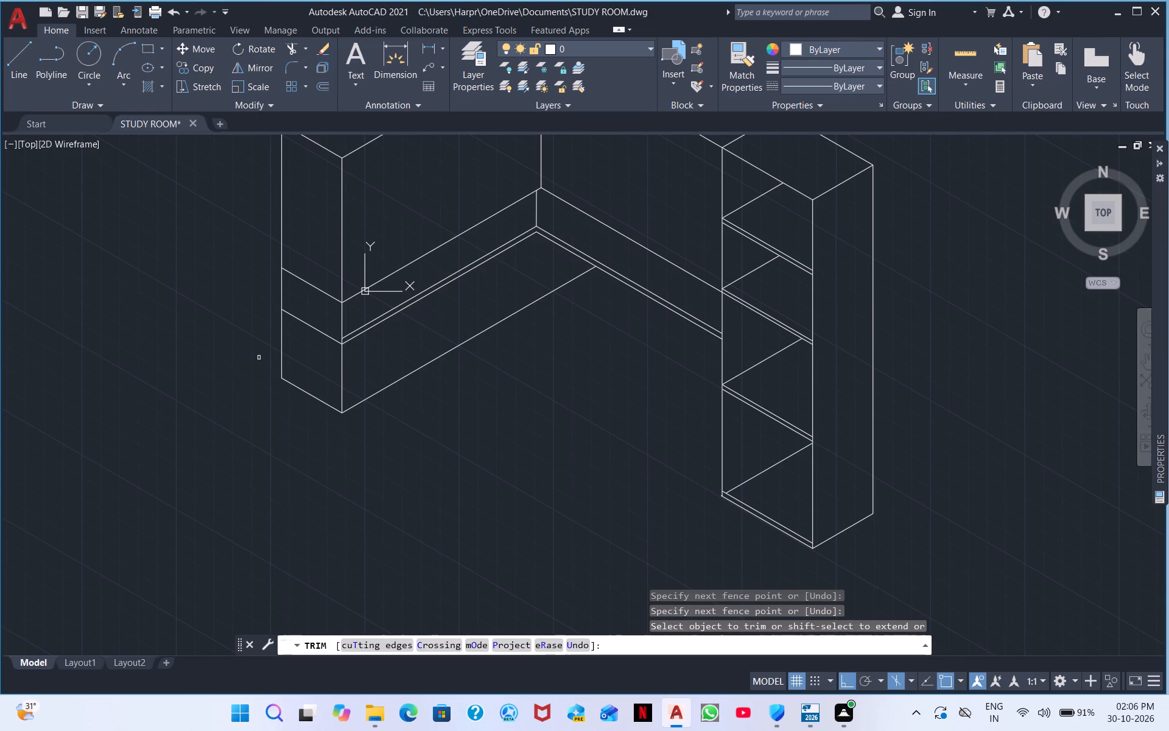
pyautogui.moveTo(242, 359); pyautogui.dragTo(111, 330, button='middle')
pyautogui.rightClick(358, 423)
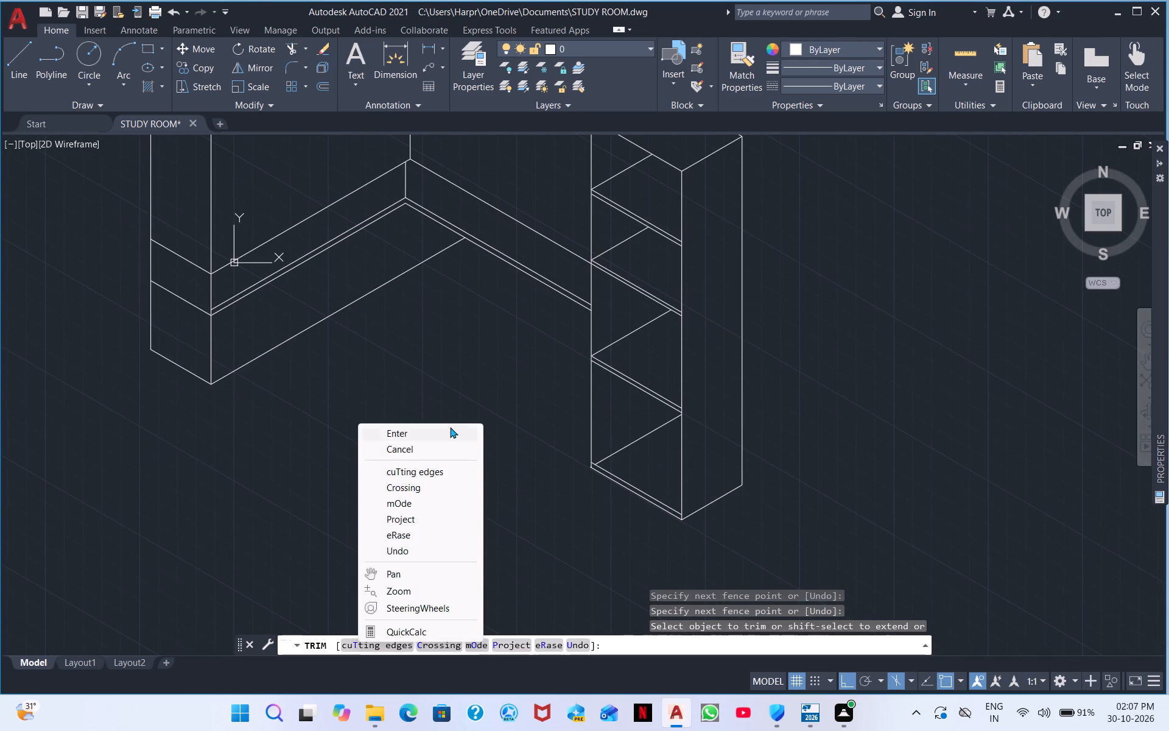
pyautogui.click(409, 432)
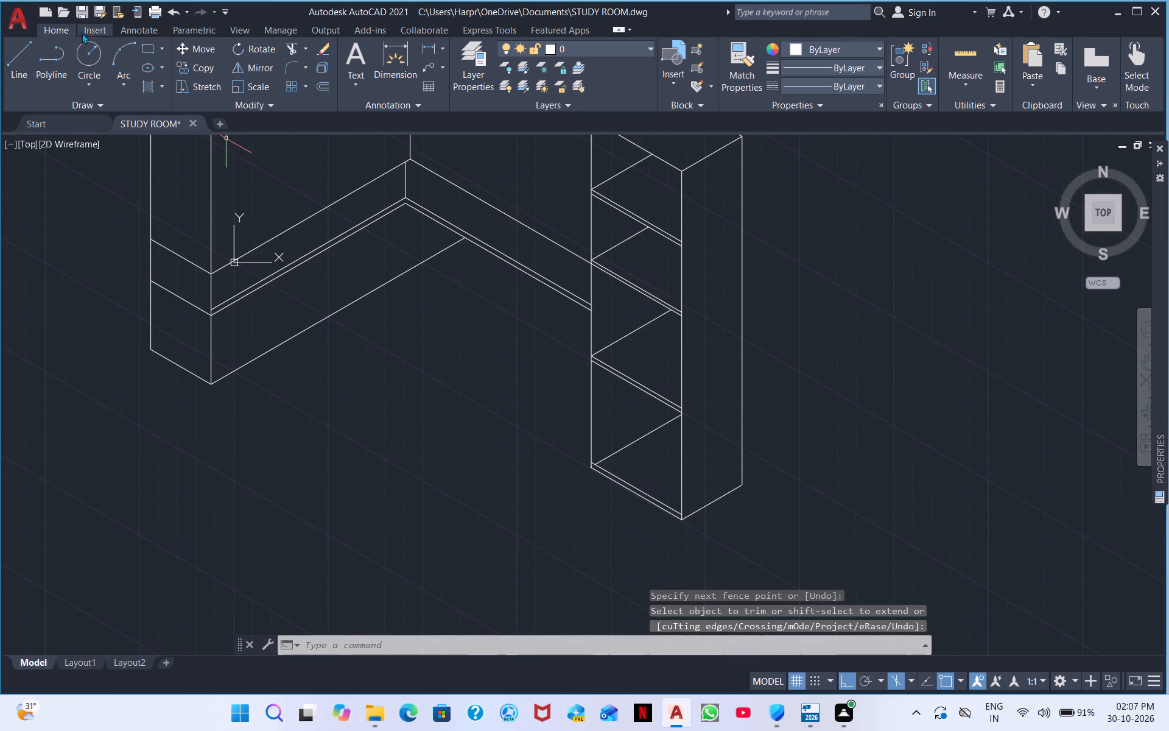
# Draw a line from the band's inner corner down to the 30° line, continuing at 330° to the shelf unit's near vertical edge.
pyautogui.click(23, 55)
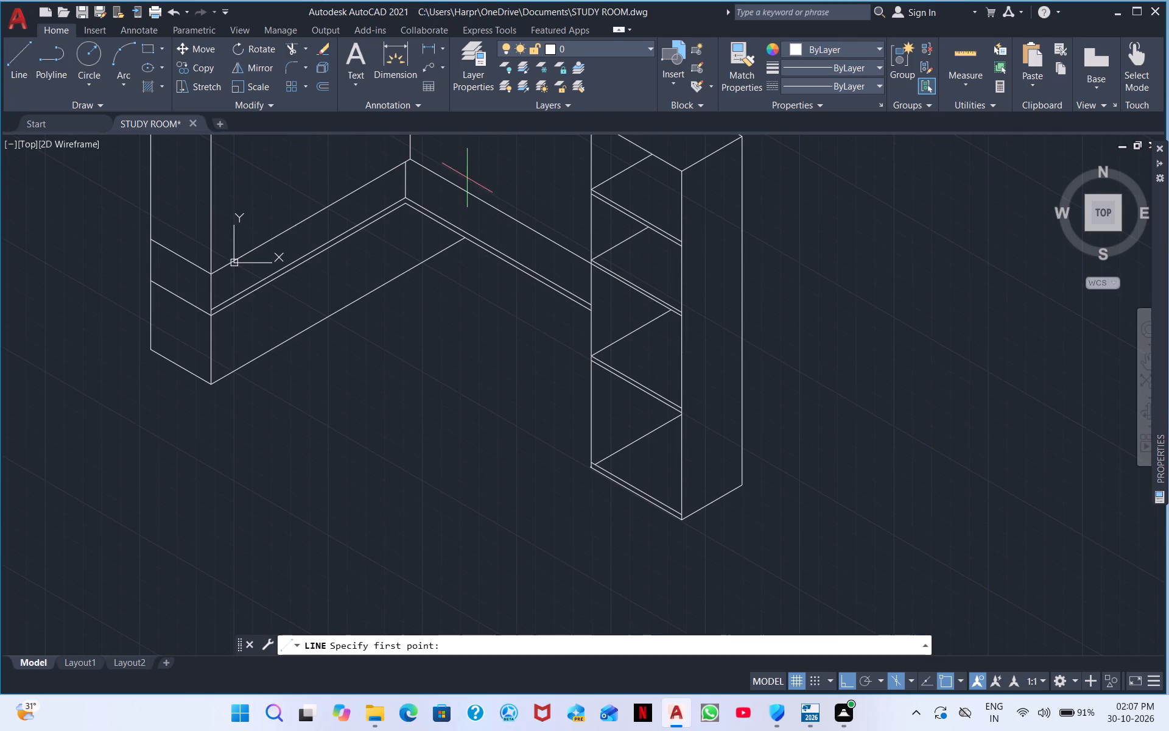
pyautogui.moveTo(407, 207); pyautogui.dragTo(409, 238)
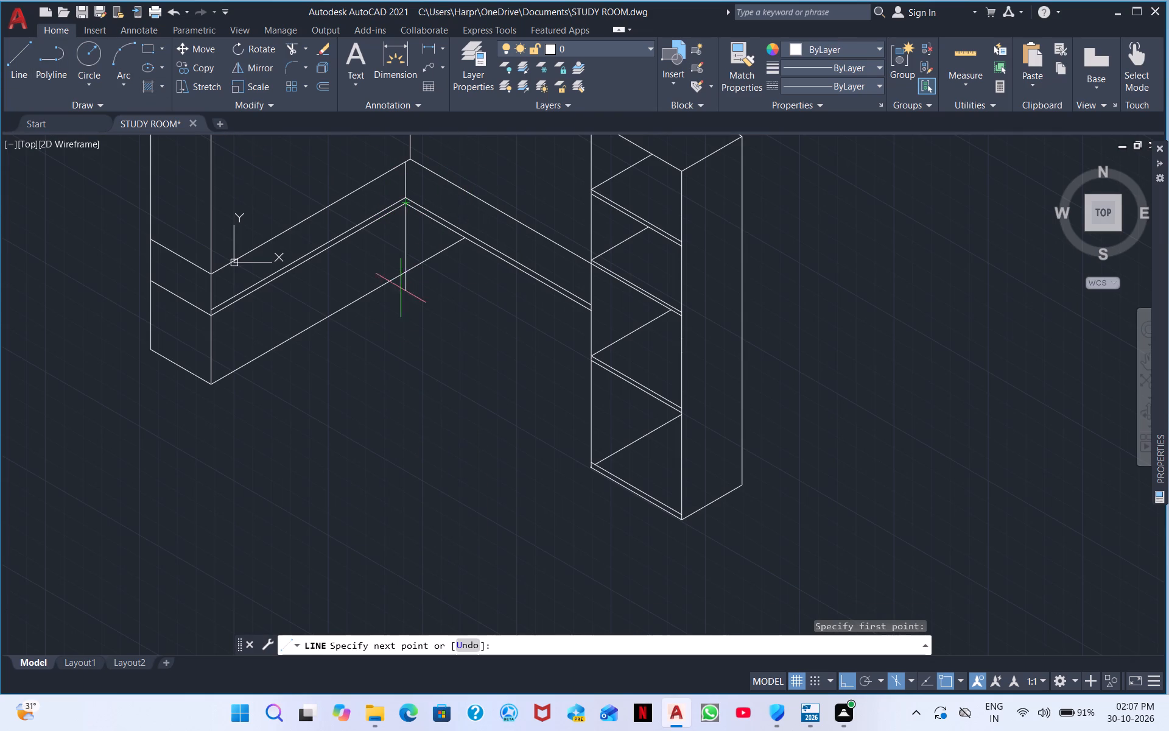
pyautogui.click(402, 272)
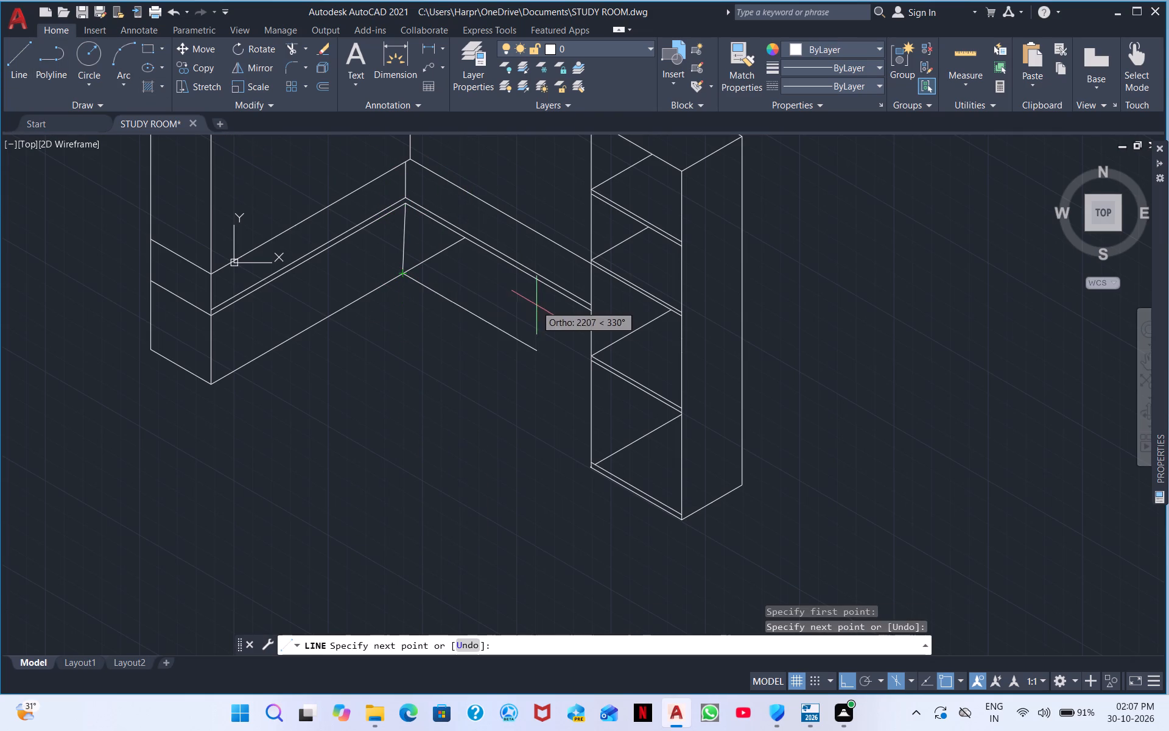
pyautogui.click(588, 381)
pyautogui.rightClick(536, 353)
pyautogui.click(581, 361)
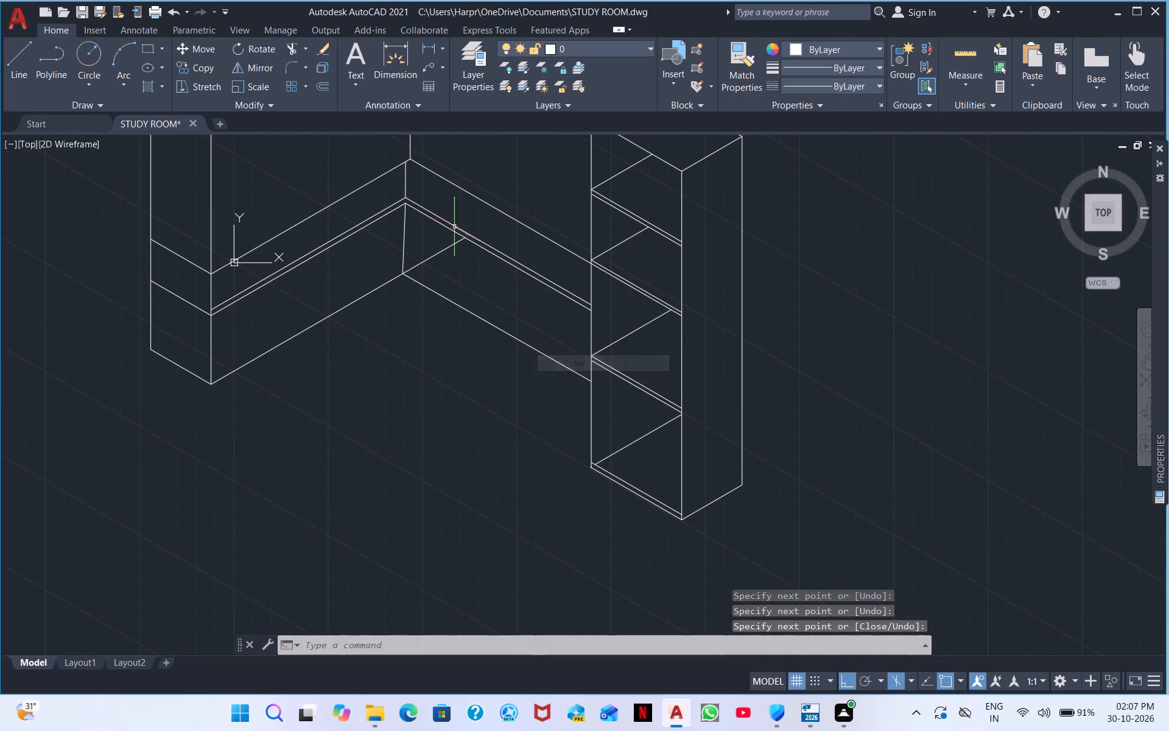
# Trim away the new inner-corner vertical and the 30° line's excess beyond the new lower inner corner.
pyautogui.click(293, 56)
pyautogui.moveTo(437, 239); pyautogui.dragTo(437, 255)
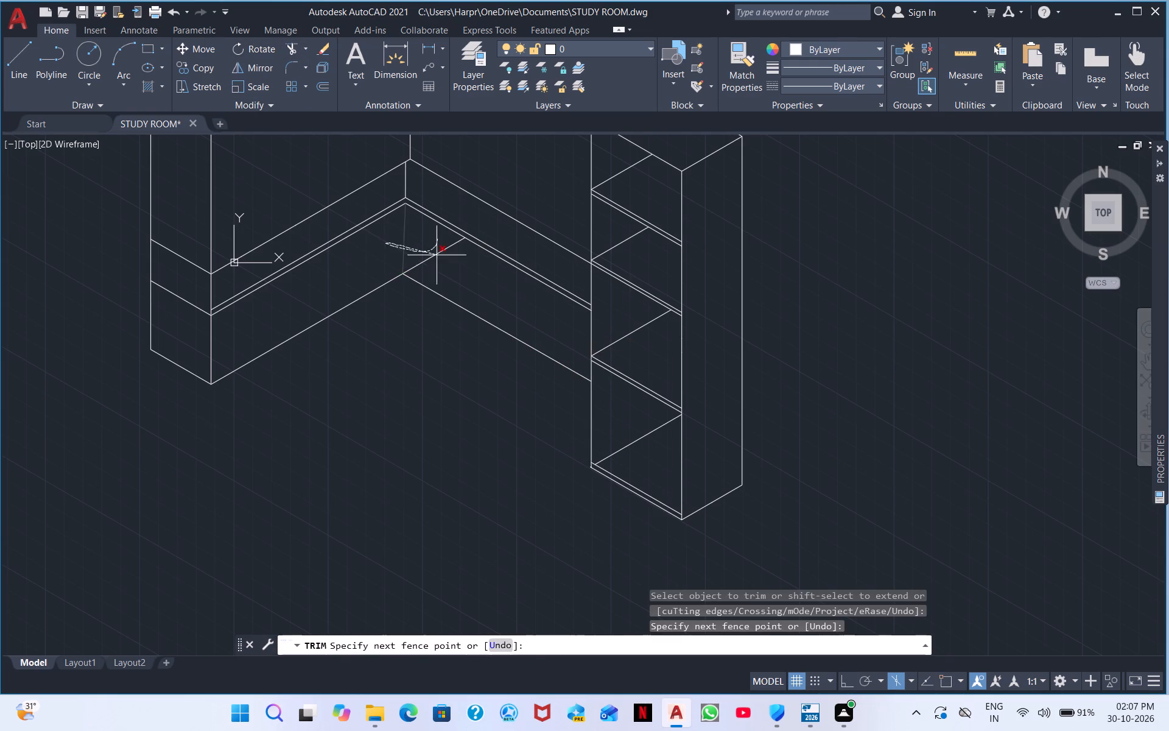
pyautogui.moveTo(437, 255); pyautogui.dragTo(459, 263)
pyautogui.rightClick(361, 379)
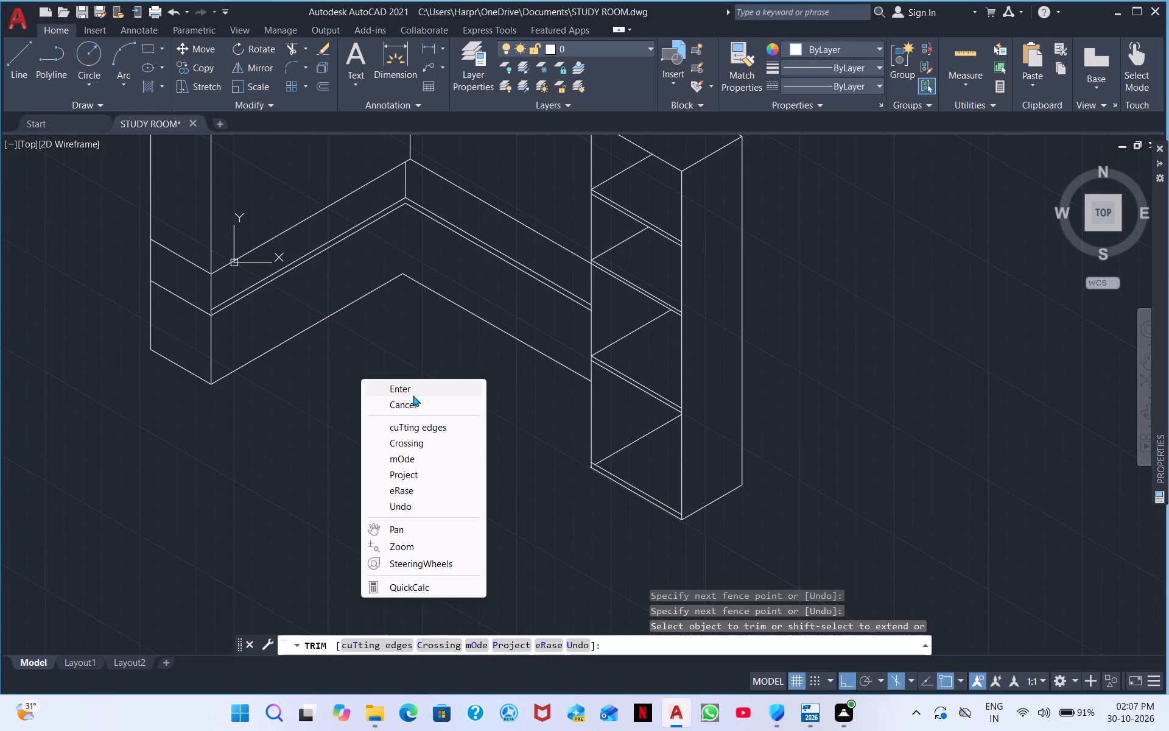
pyautogui.click(412, 380)
pyautogui.click(391, 382)
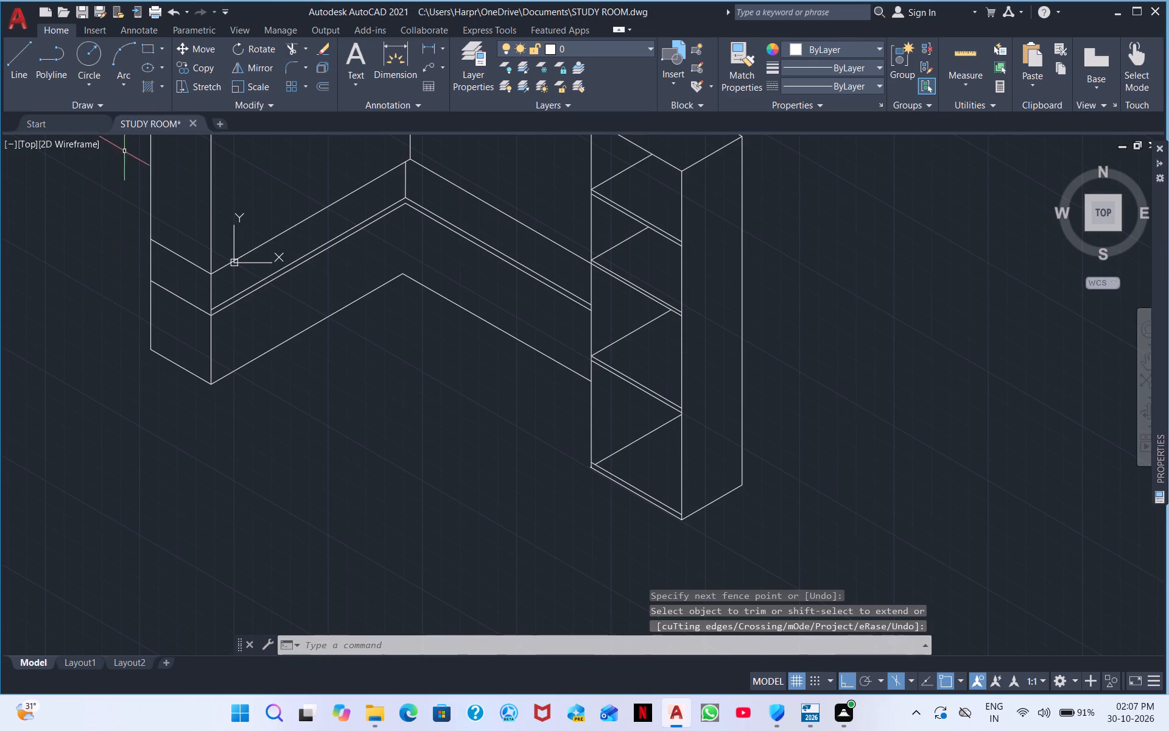
# Draw a freehand vertical line down from the return's new lowest front corner, ending slightly below the shelf unit's base level.
pyautogui.moveTo(258, 174); pyautogui.dragTo(208, 124, button='middle')
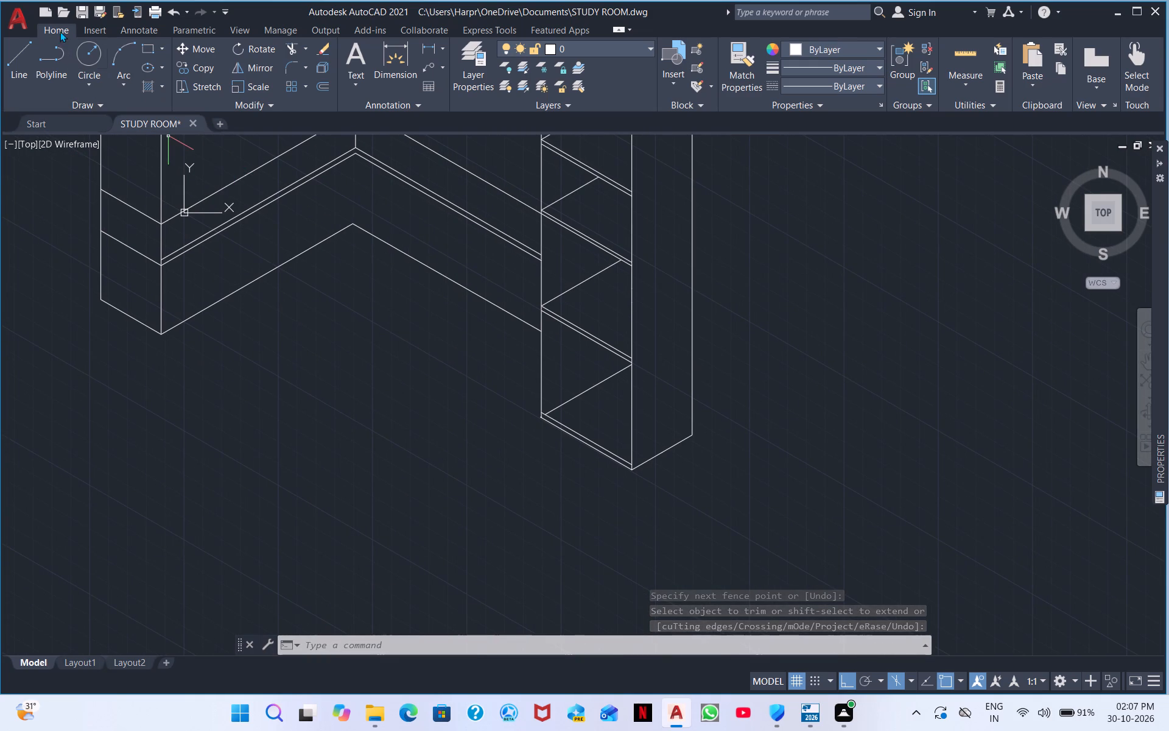
pyautogui.click(21, 55)
pyautogui.moveTo(158, 334); pyautogui.dragTo(154, 403)
pyautogui.moveTo(141, 473); pyautogui.dragTo(144, 492)
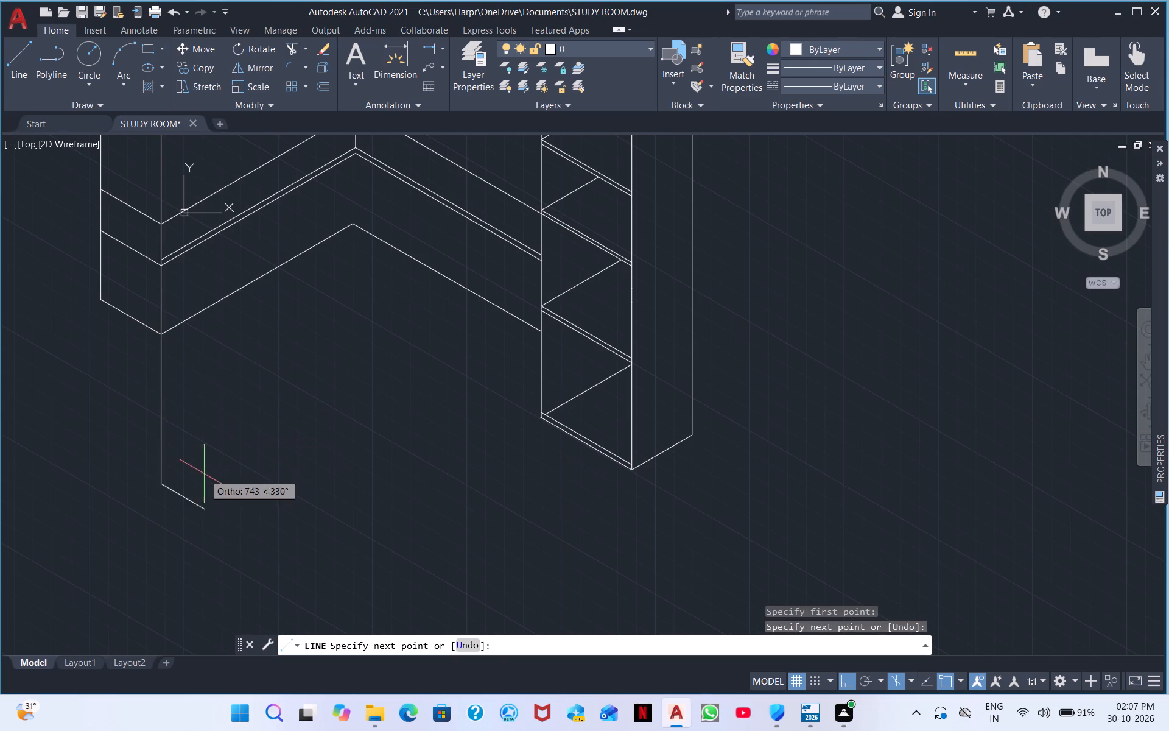
pyautogui.rightClick(192, 487)
pyautogui.click(226, 495)
pyautogui.rightClick(244, 433)
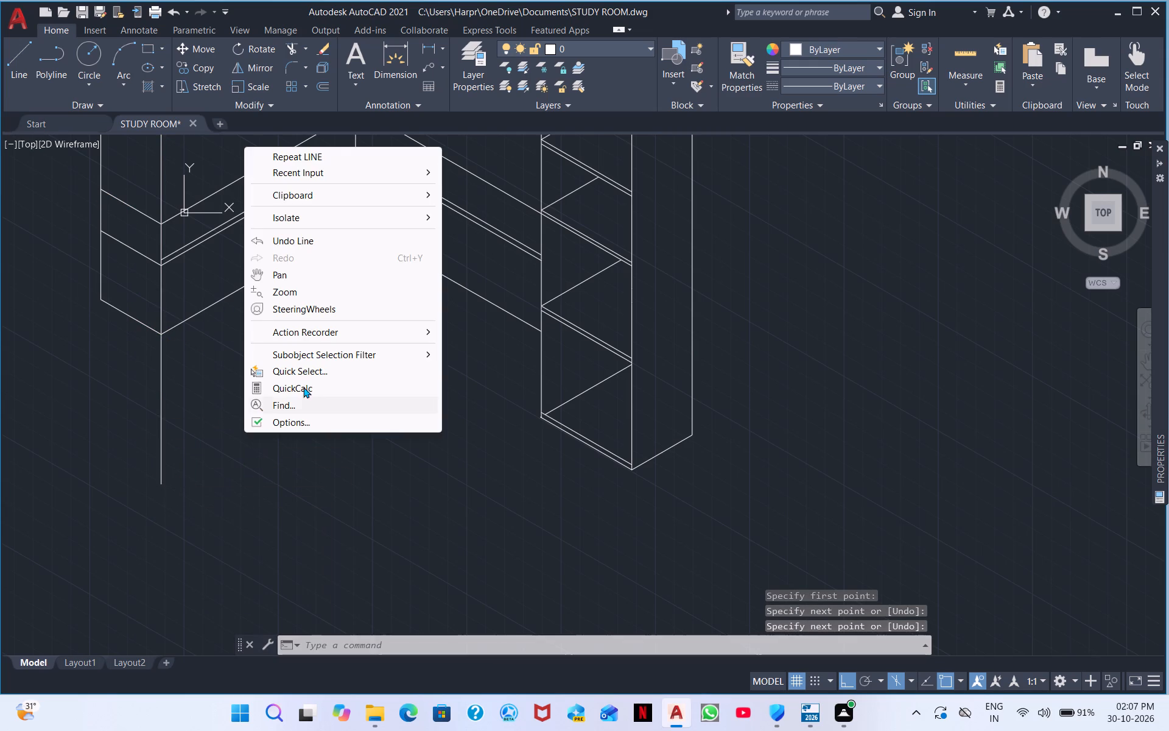
# Draw a freehand vertical line down from the return's lowest 30° edge, between its front and inner corners.
pyautogui.click(329, 160)
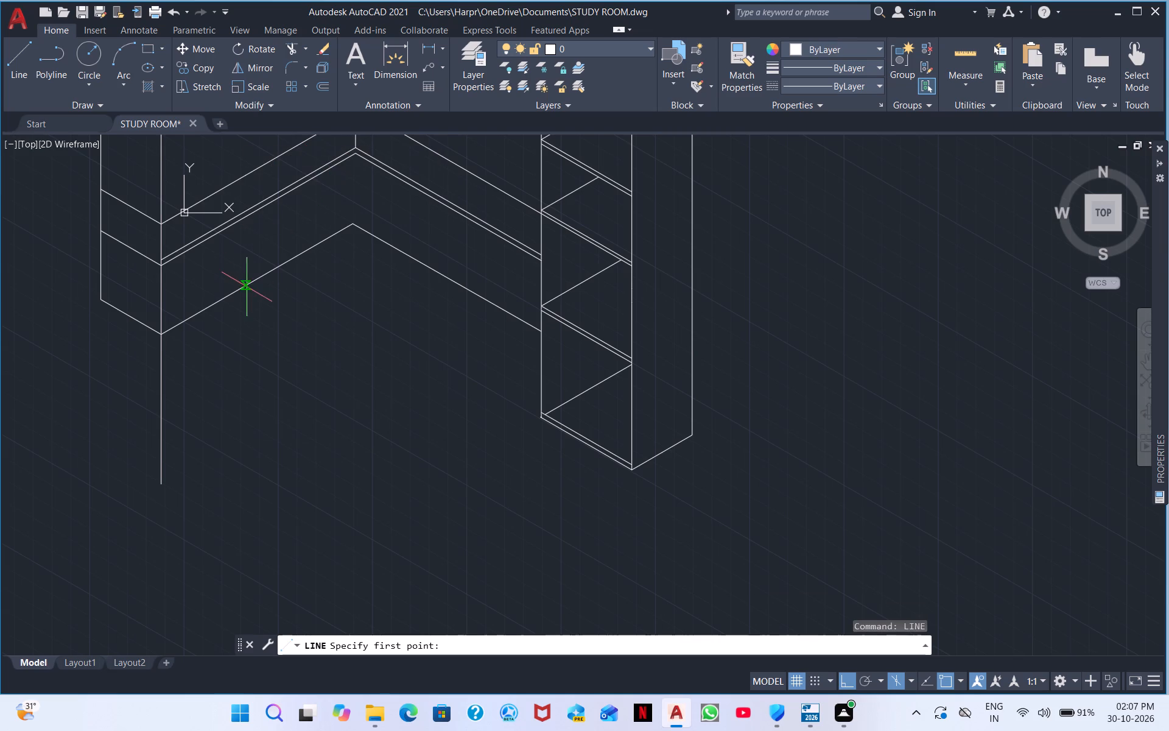
pyautogui.click(247, 289)
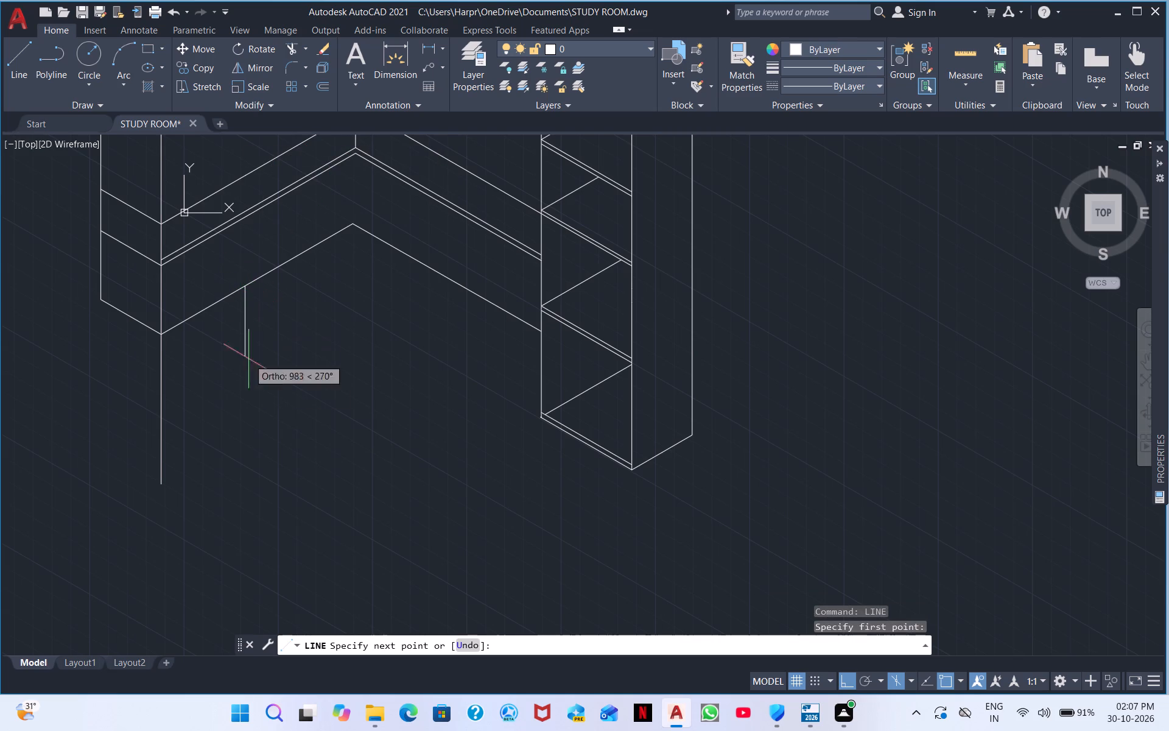
pyautogui.click(257, 461)
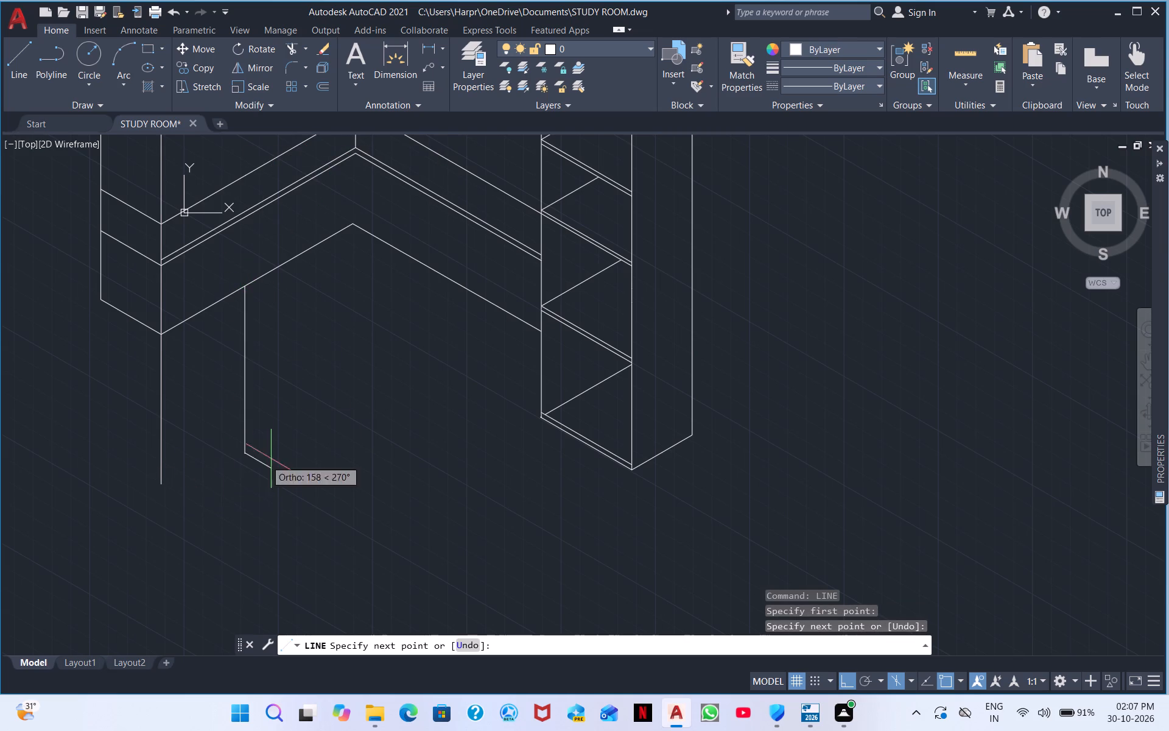
pyautogui.rightClick(339, 438)
pyautogui.click(376, 445)
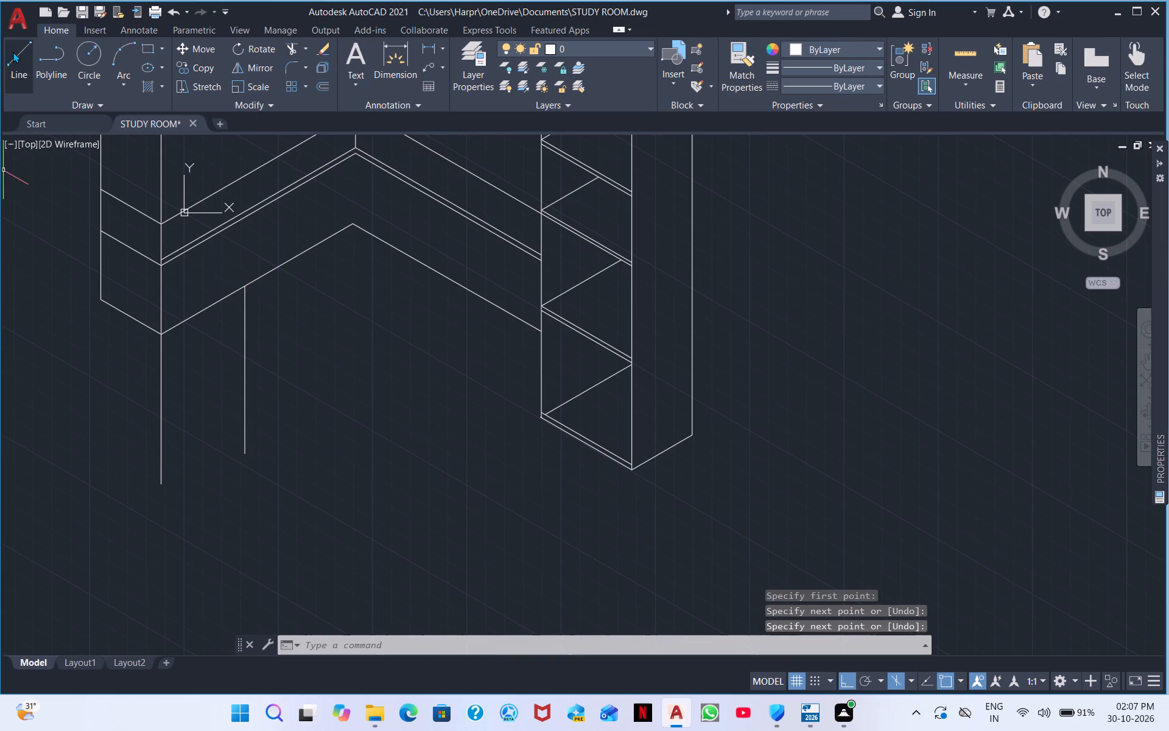
# Draw a freehand vertical line down from the return's lowest outer corner, ending about level with the front corner's vertical.
pyautogui.click(13, 52)
pyautogui.click(98, 300)
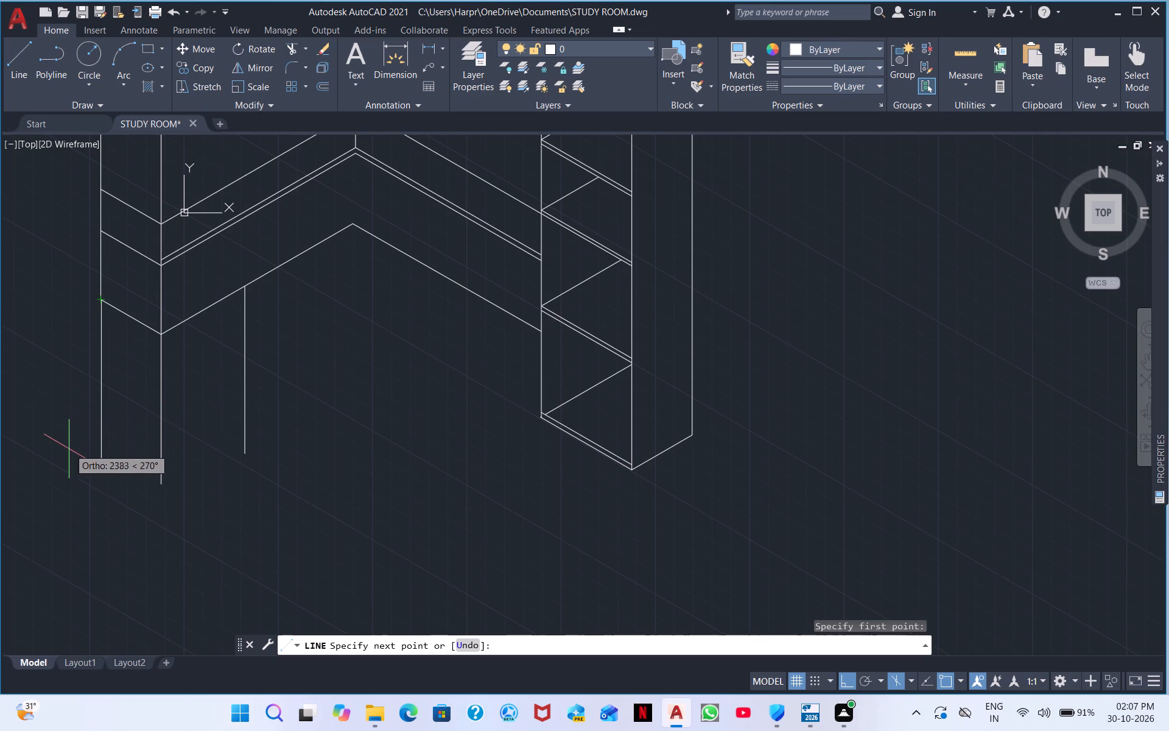
pyautogui.click(76, 473)
pyautogui.rightClick(85, 470)
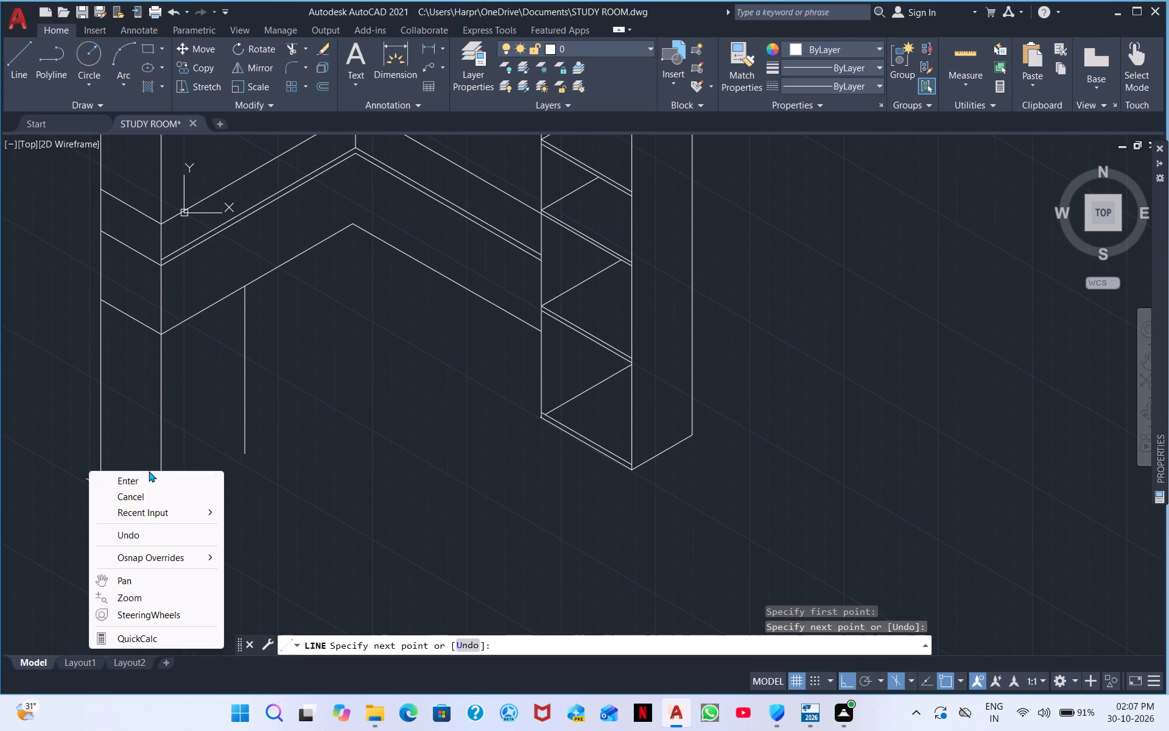
pyautogui.click(149, 471)
pyautogui.click(143, 479)
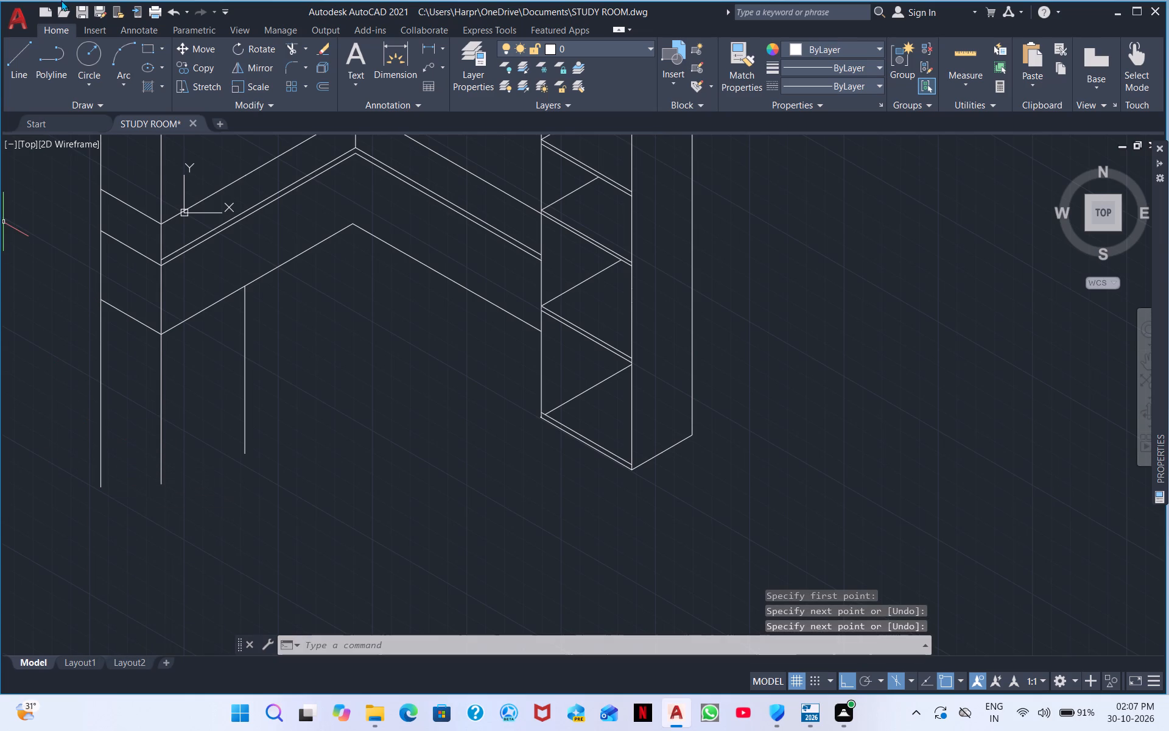
# Draw the lower cabinet's base from the outer vertical to the front vertical, continuing at 30° past the inner vertical.
pyautogui.click(23, 51)
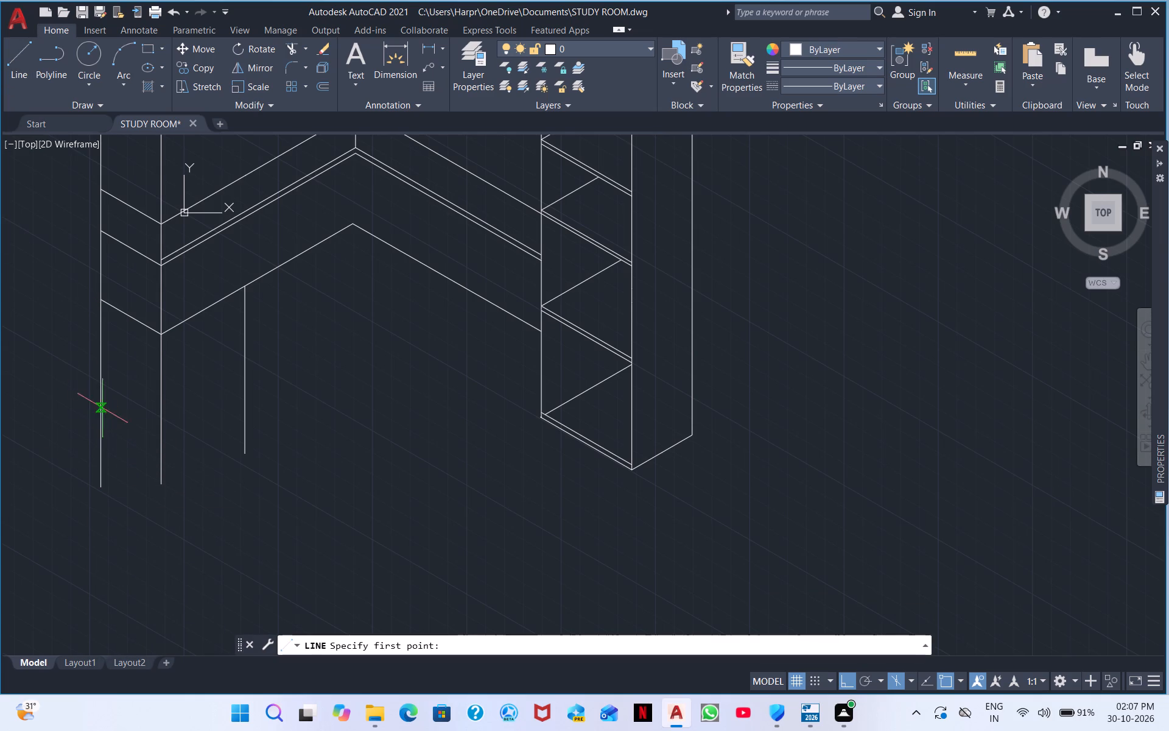
pyautogui.click(99, 435)
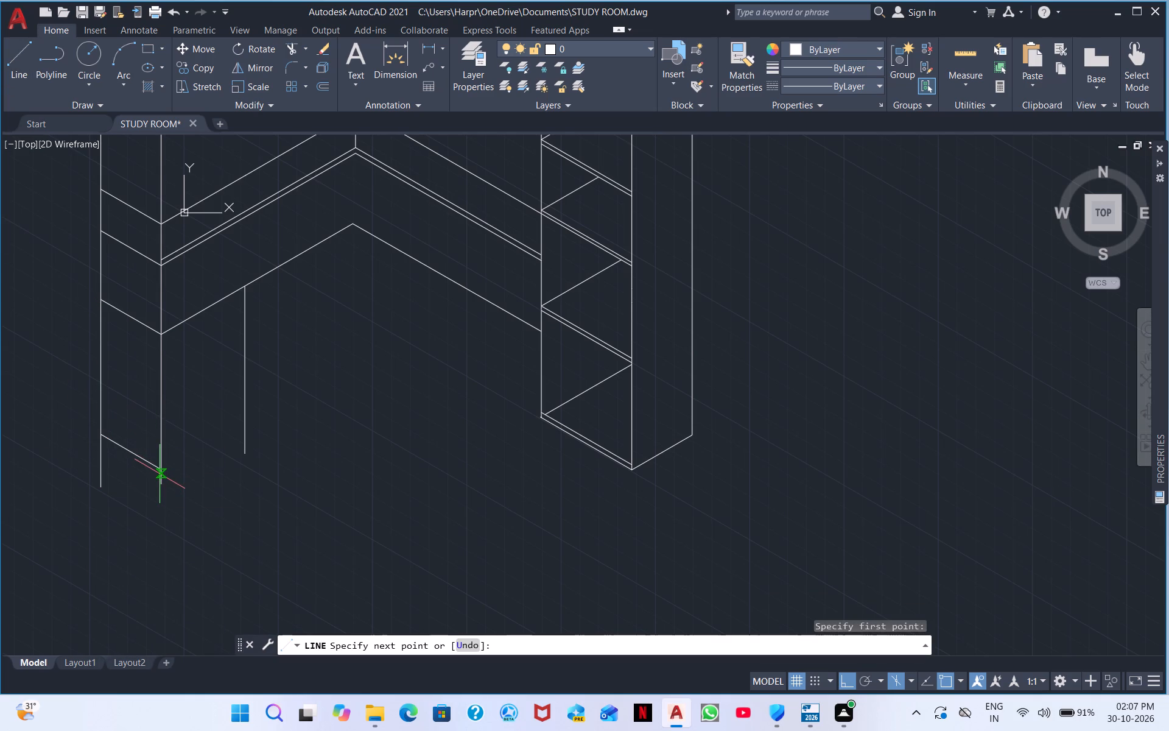
pyautogui.click(160, 474)
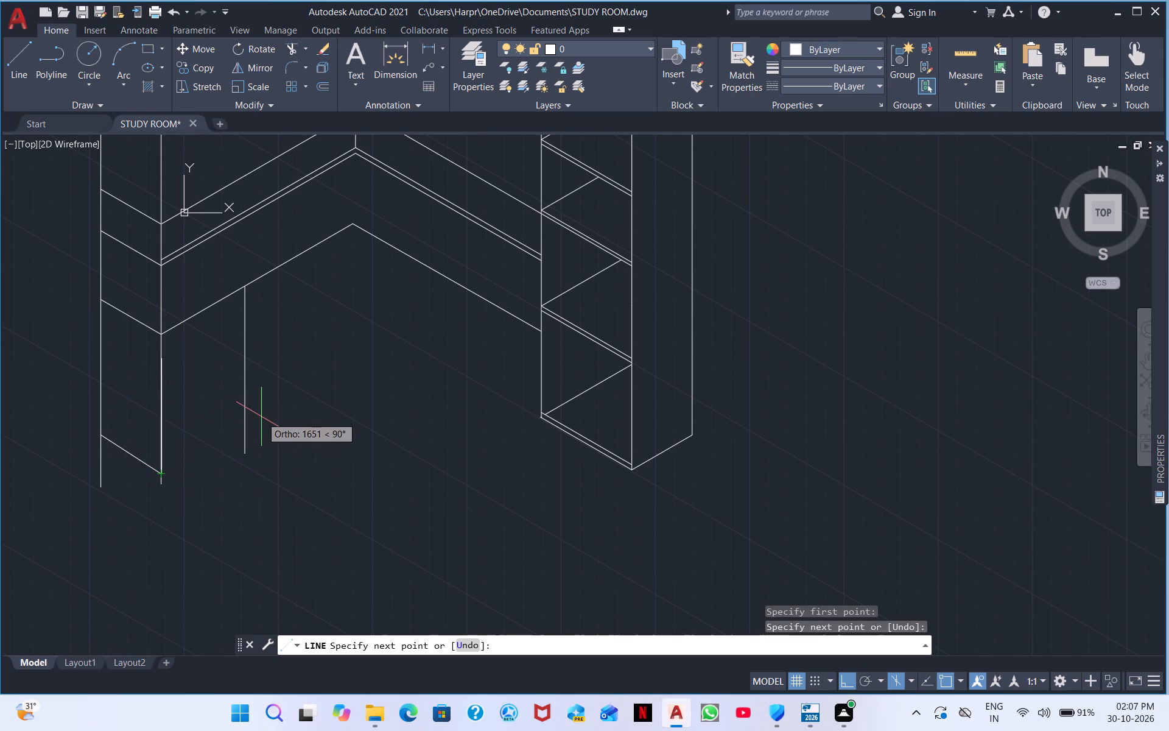
pyautogui.press('F5')
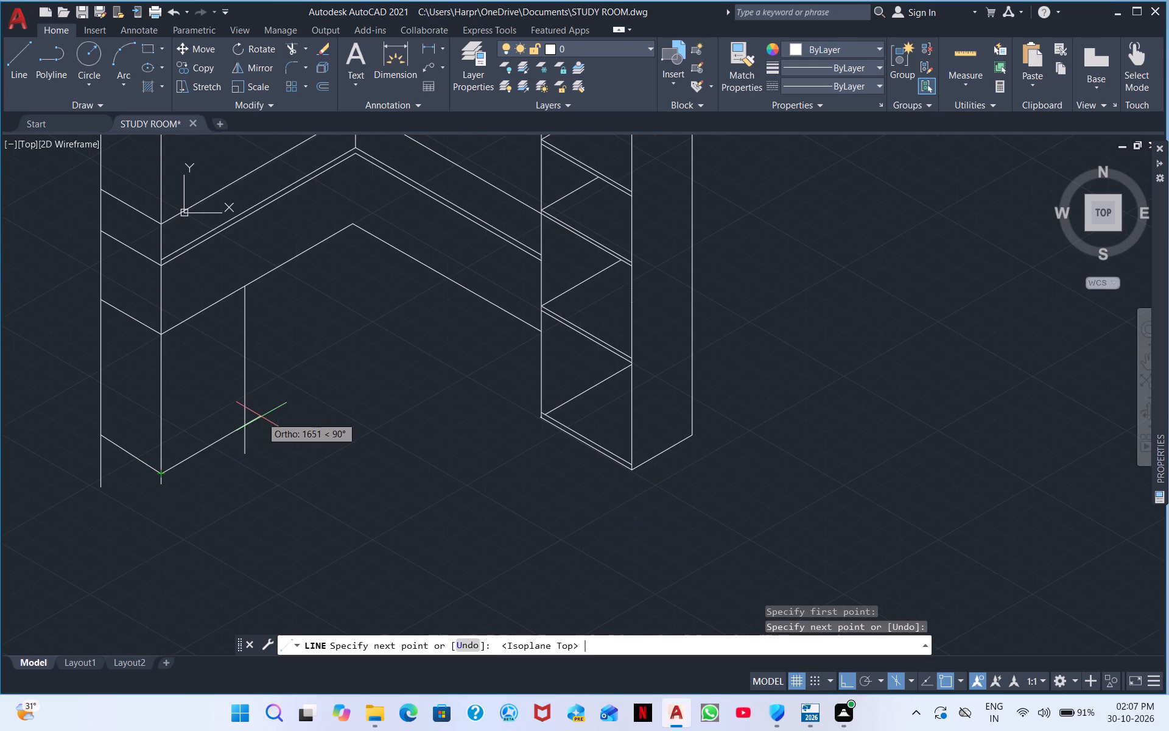
pyautogui.click(325, 406)
pyautogui.rightClick(355, 398)
pyautogui.click(403, 409)
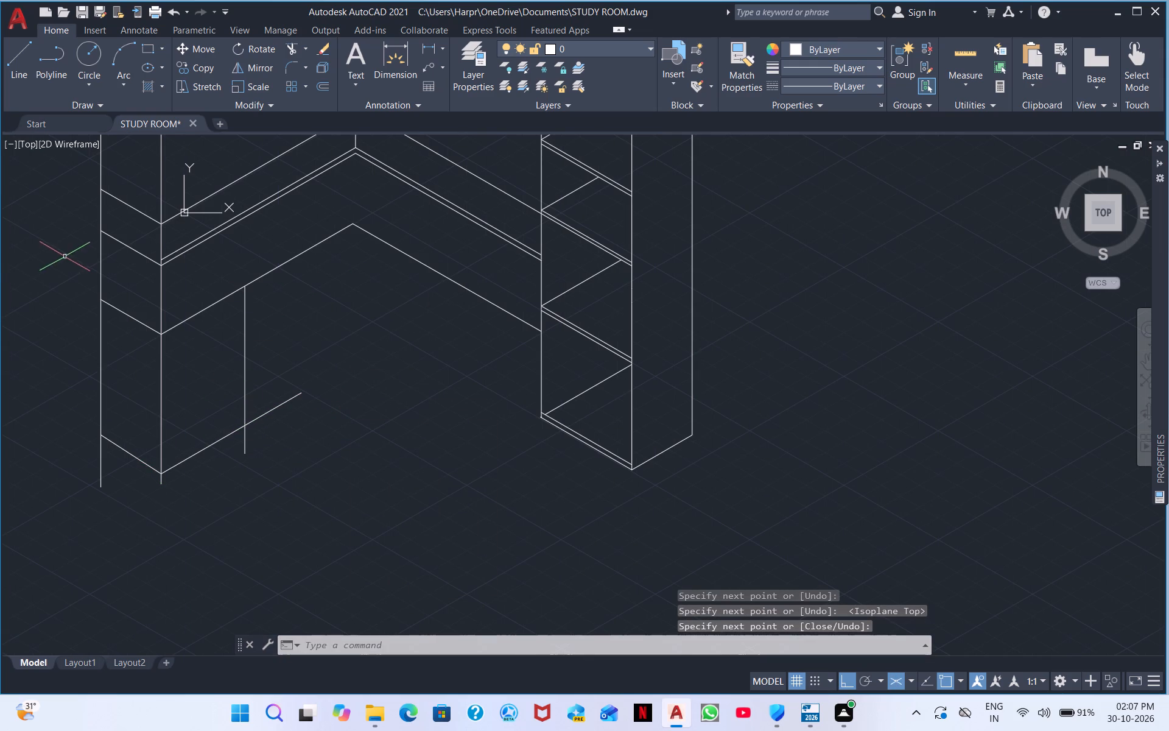
# Trim the base line's excess beyond the inner vertical and all three verticals' overhangs below the lower cabinet's base.
pyautogui.click(295, 40)
pyautogui.moveTo(263, 367); pyautogui.dragTo(270, 386)
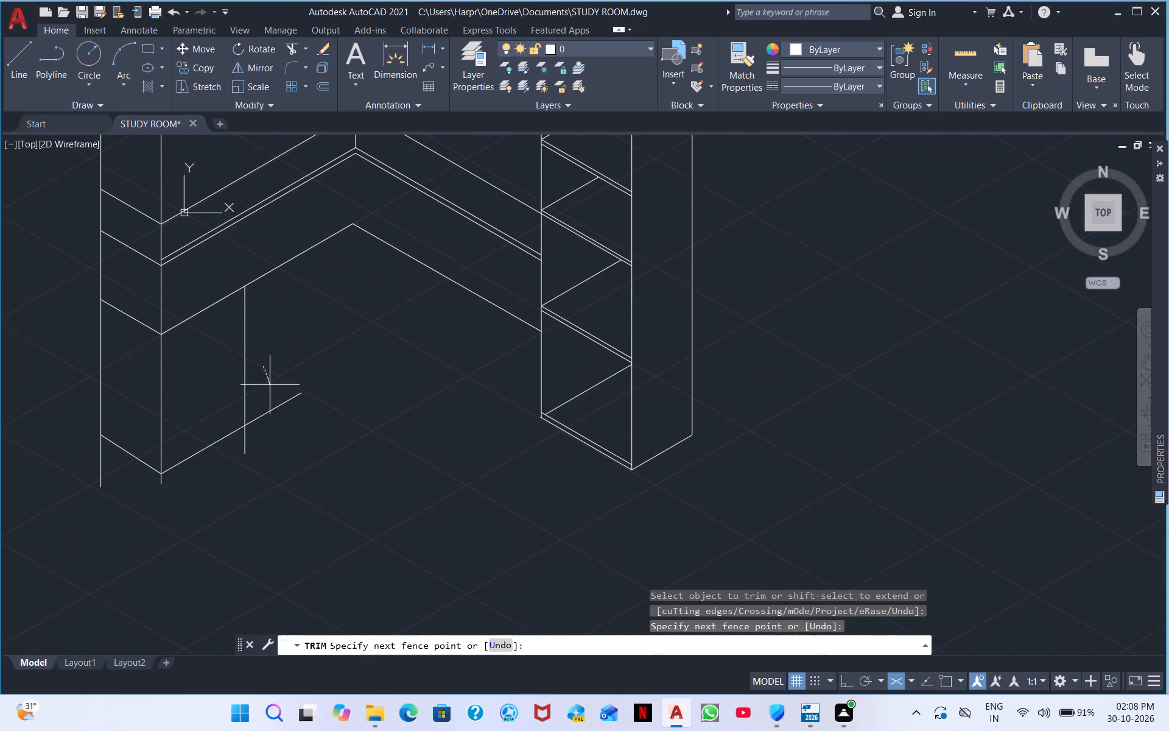
pyautogui.moveTo(270, 386); pyautogui.dragTo(257, 459)
pyautogui.moveTo(256, 457); pyautogui.dragTo(253, 451)
pyautogui.moveTo(251, 442); pyautogui.dragTo(253, 450)
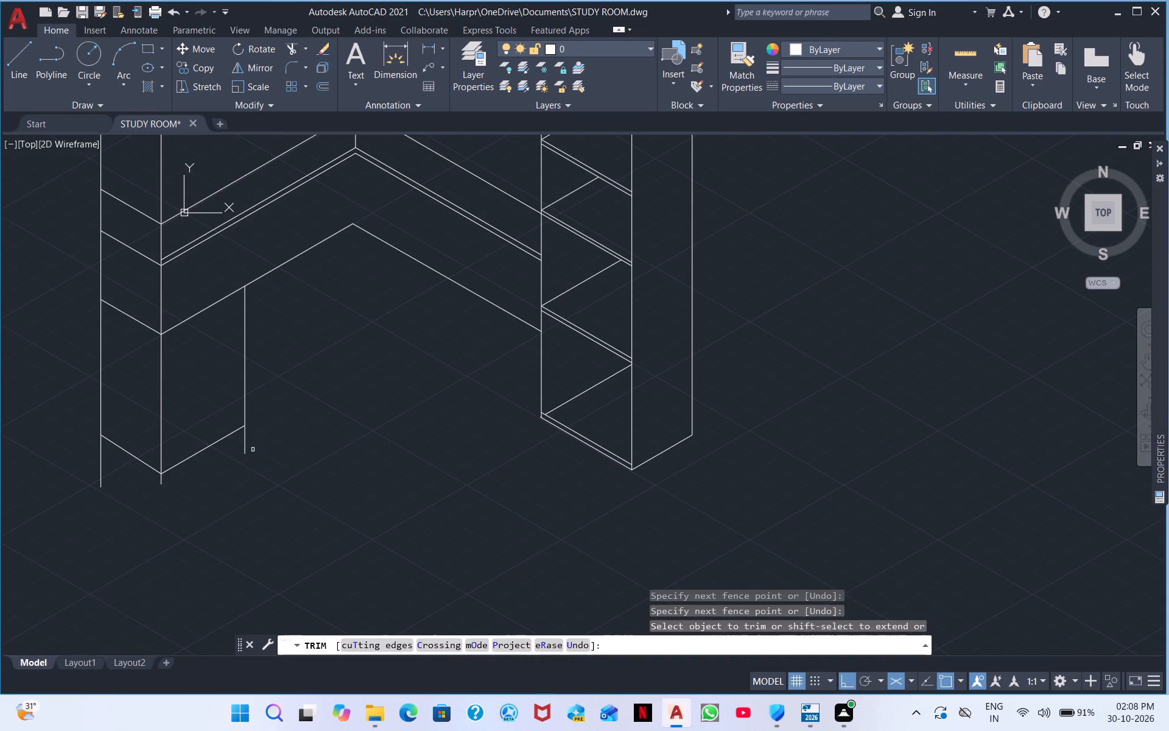
pyautogui.moveTo(253, 450); pyautogui.dragTo(244, 456)
pyautogui.moveTo(231, 451); pyautogui.dragTo(268, 428)
pyautogui.scroll(4, 124, 504)
pyautogui.moveTo(399, 350); pyautogui.dragTo(313, 369)
pyautogui.moveTo(259, 389); pyautogui.dragTo(514, 490, button='middle')
pyautogui.scroll(-2, 418, 464)
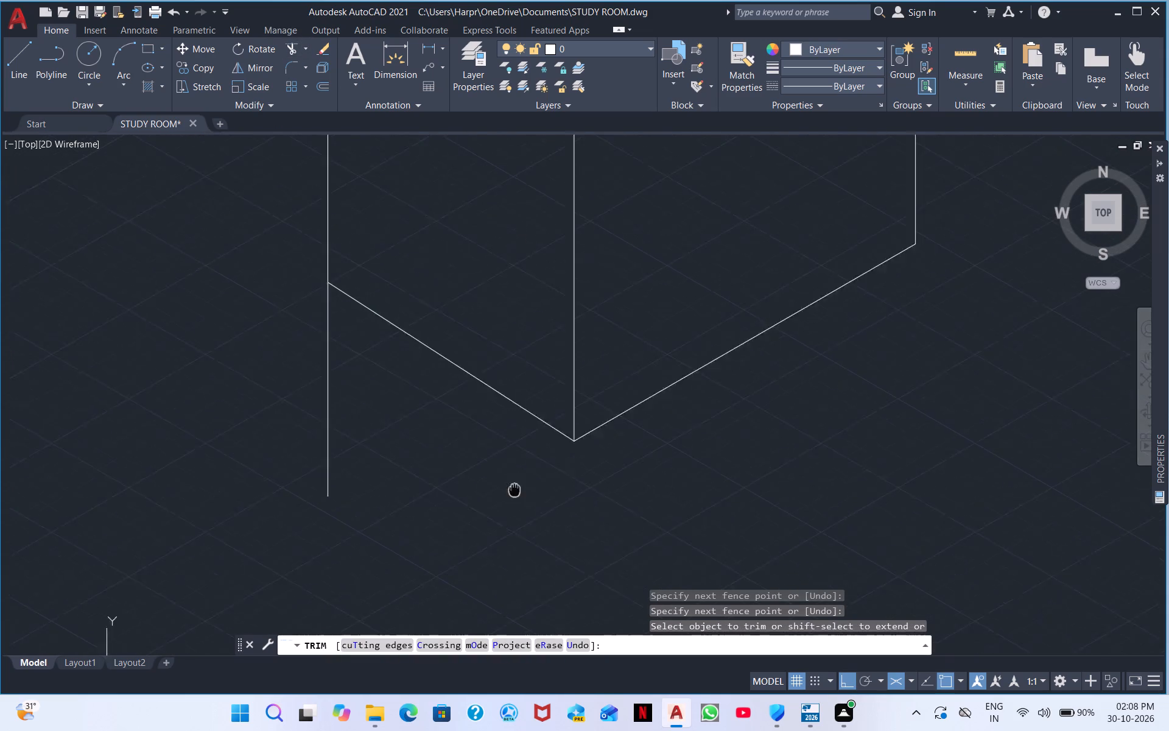
pyautogui.moveTo(514, 490); pyautogui.dragTo(565, 493, button='middle')
pyautogui.scroll(-1, 514, 490)
pyautogui.moveTo(421, 375); pyautogui.dragTo(555, 492)
# Trim away the front vertical segment between the thin band and the top front corner of the lower cabinet.
pyautogui.moveTo(653, 332); pyautogui.dragTo(347, 379, button='middle')
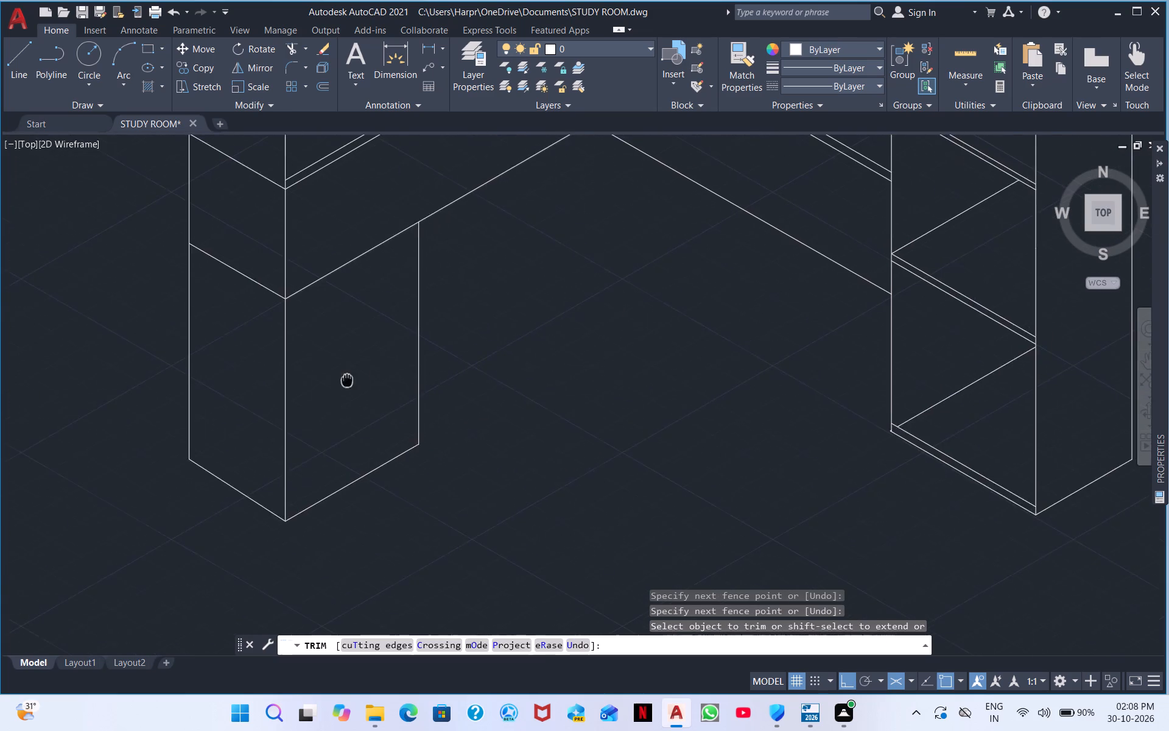
pyautogui.scroll(-2, 409, 325)
pyautogui.moveTo(436, 306); pyautogui.dragTo(353, 350, button='middle')
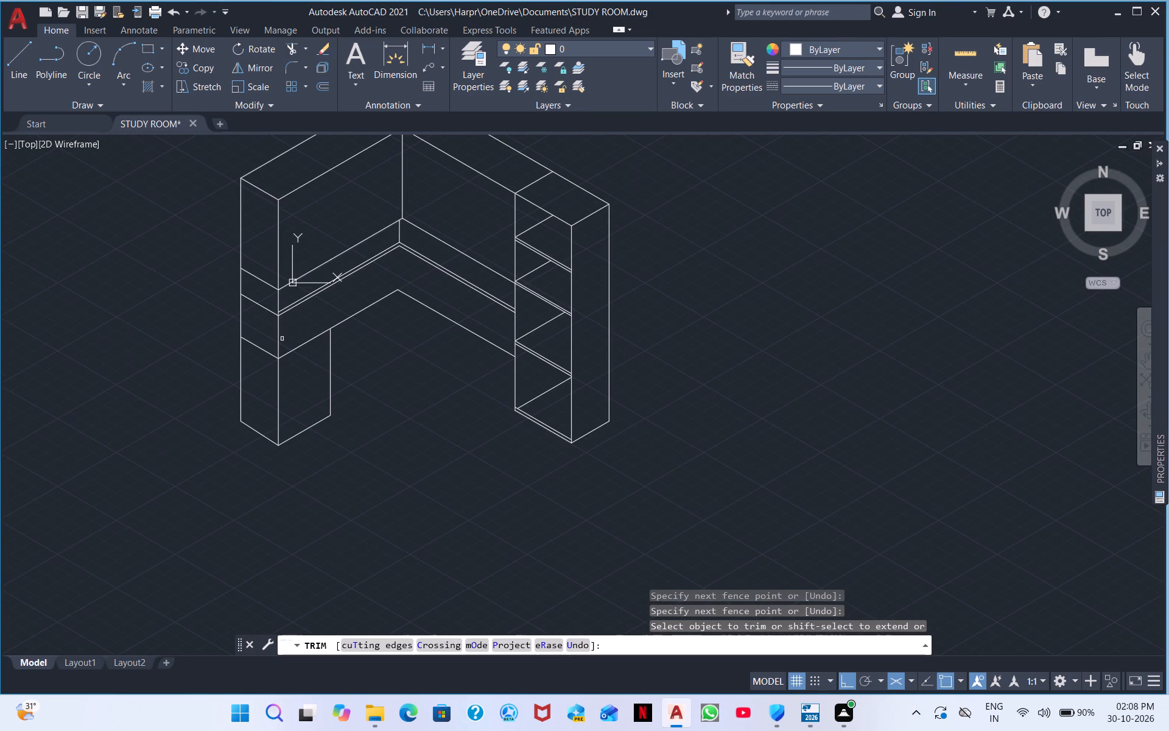
pyautogui.click(279, 338)
pyautogui.moveTo(424, 379); pyautogui.dragTo(421, 384, button='right')
pyautogui.click(457, 395)
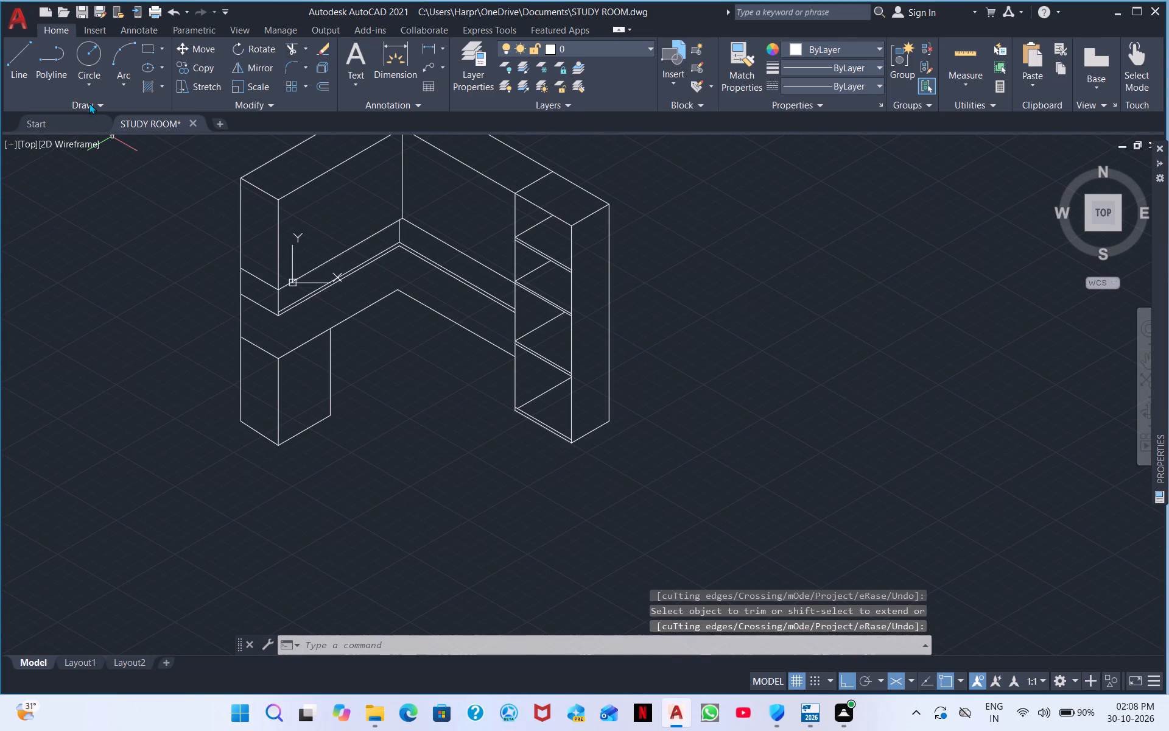
# Draw two parallel 30° divider lines across the lower cabinet's inner face, joined by a 330° segment beyond its inner vertical.
pyautogui.click(19, 56)
pyautogui.scroll(3, 231, 375)
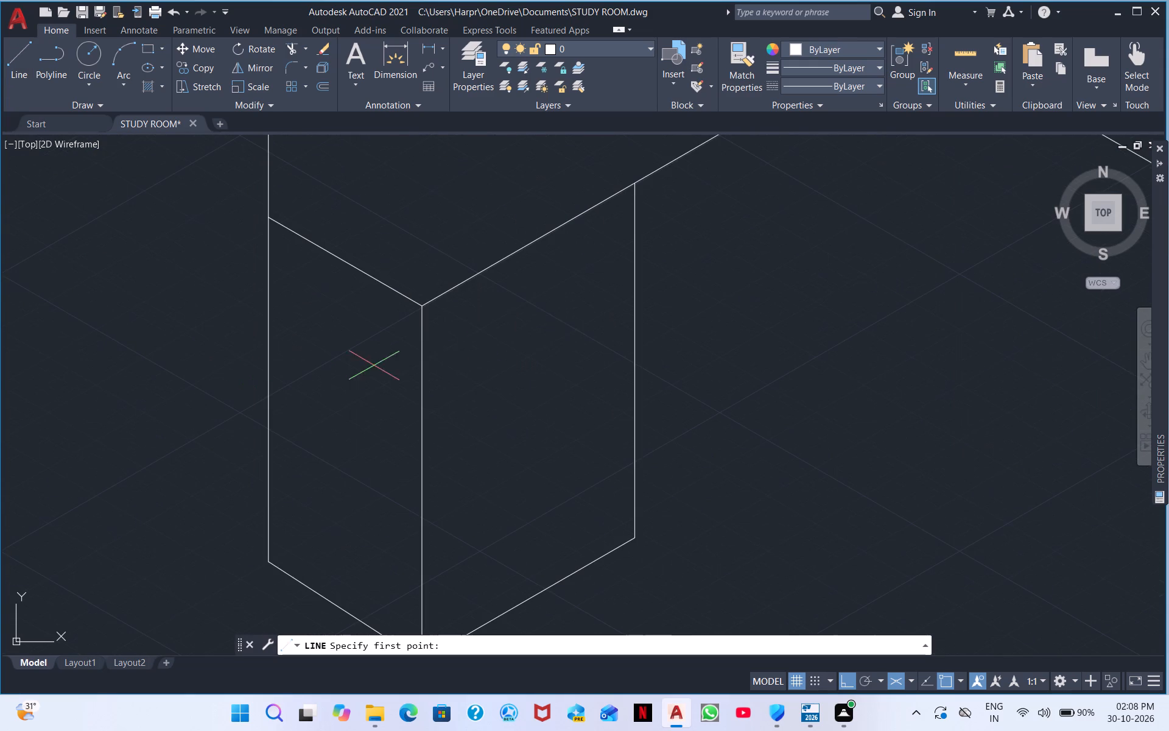
pyautogui.click(420, 398)
pyautogui.click(663, 235)
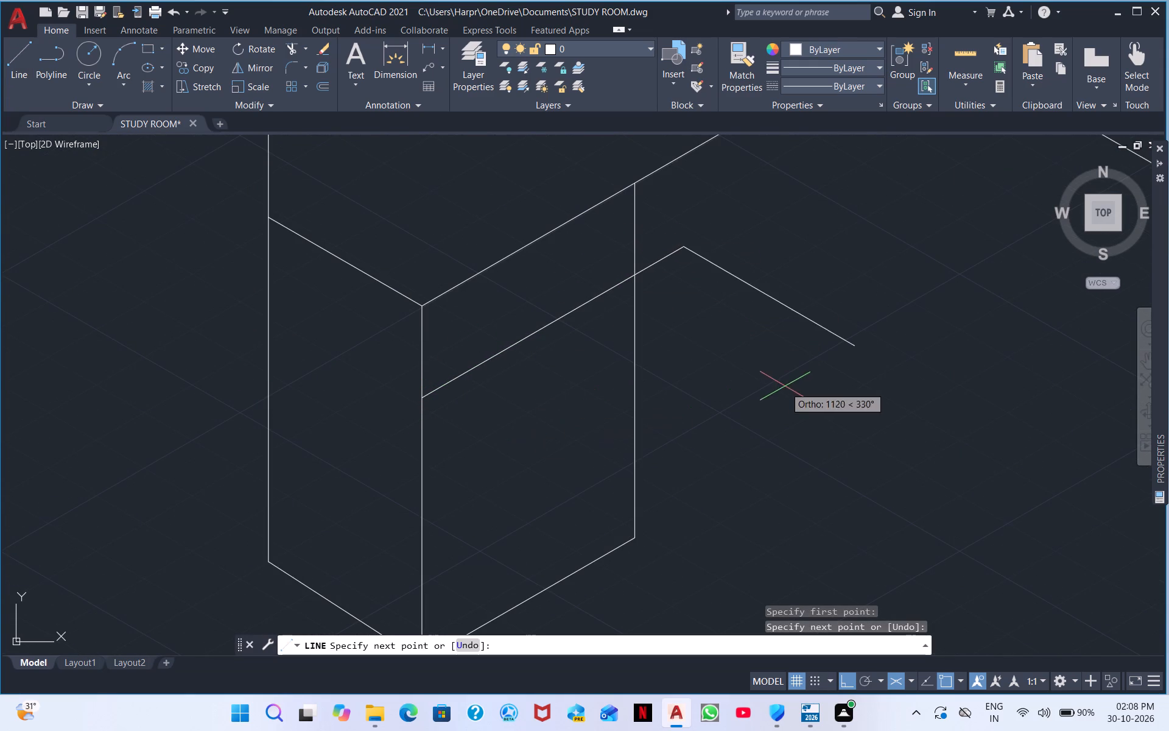
pyautogui.click(752, 359)
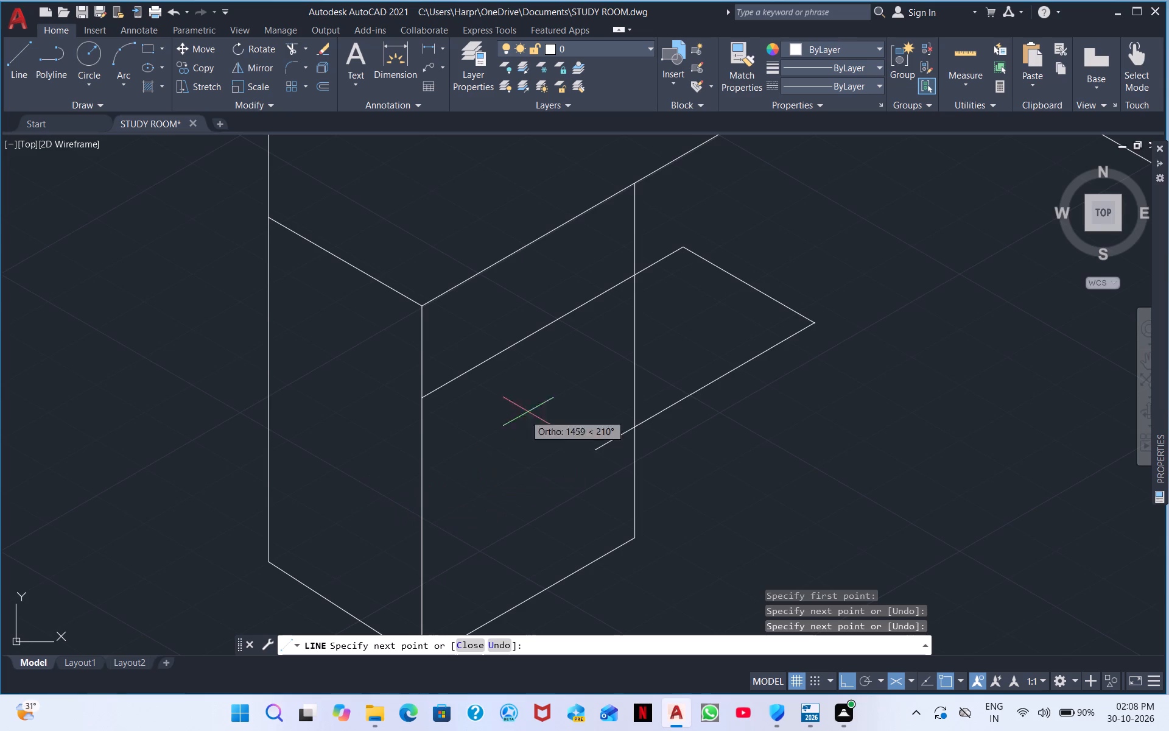
pyautogui.click(768, 309)
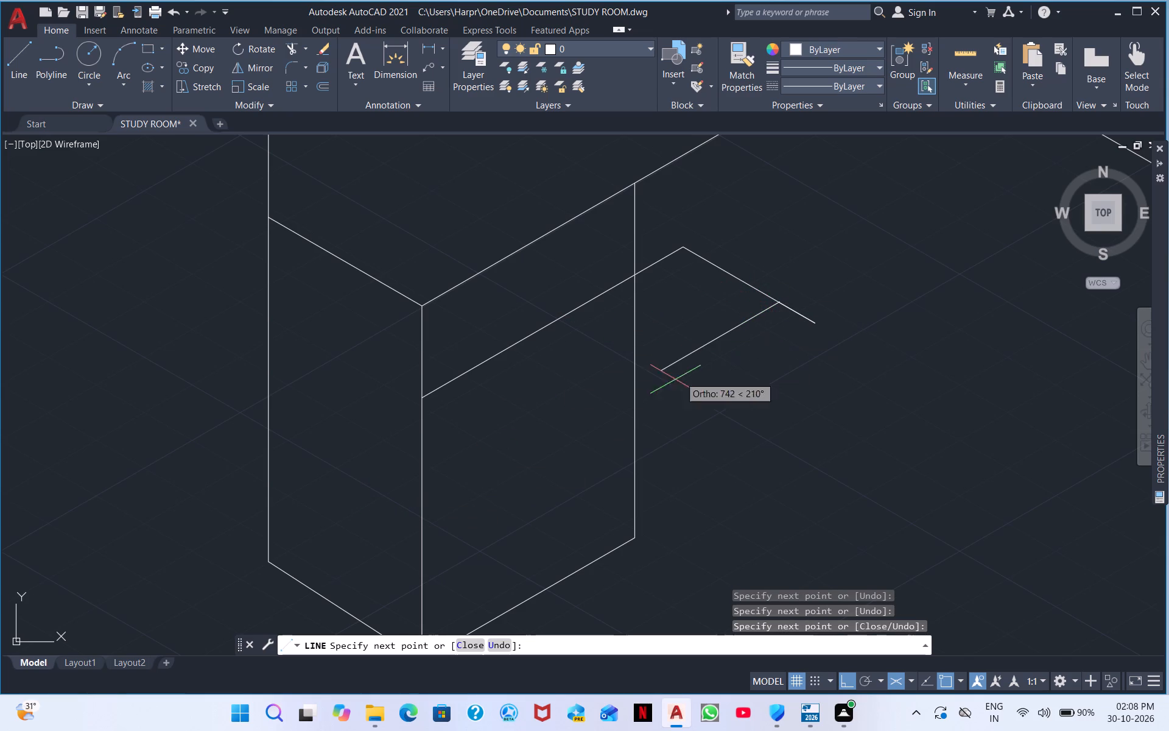
pyautogui.click(333, 512)
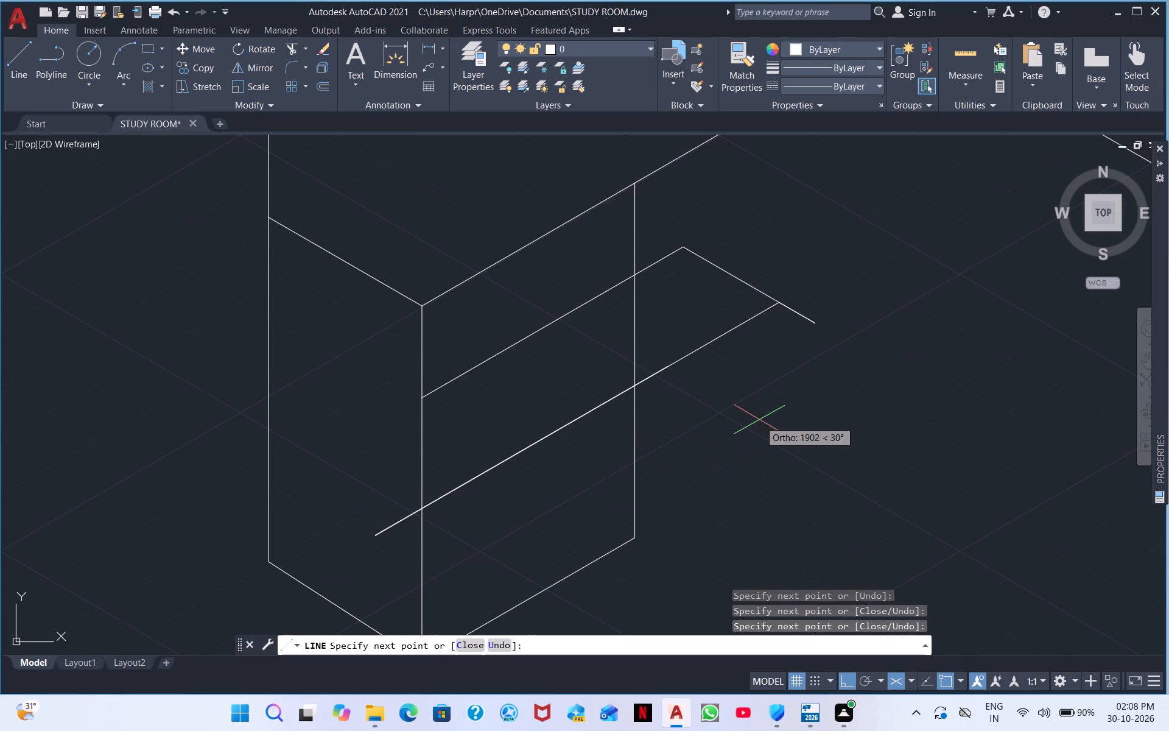
pyautogui.rightClick(759, 420)
pyautogui.click(821, 425)
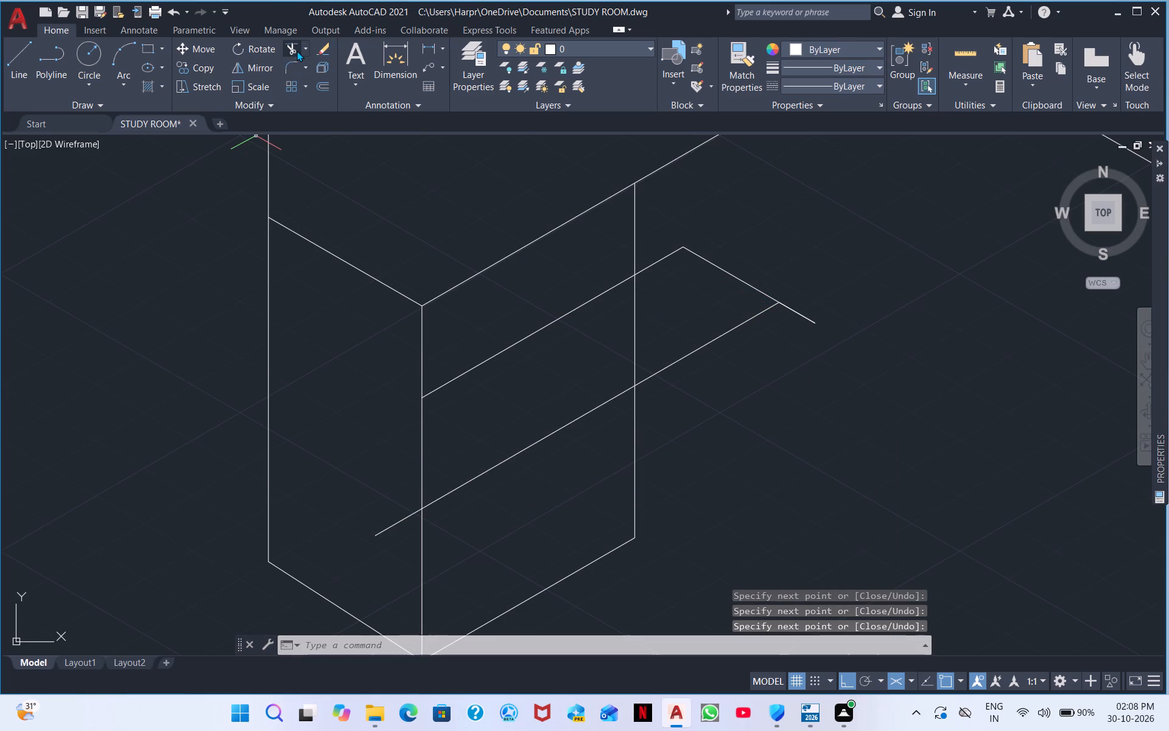
# Trim both divider lines to the lower cabinet's front and inner verticals and remove the joining segment outside.
pyautogui.click(297, 50)
pyautogui.moveTo(402, 482); pyautogui.dragTo(395, 543)
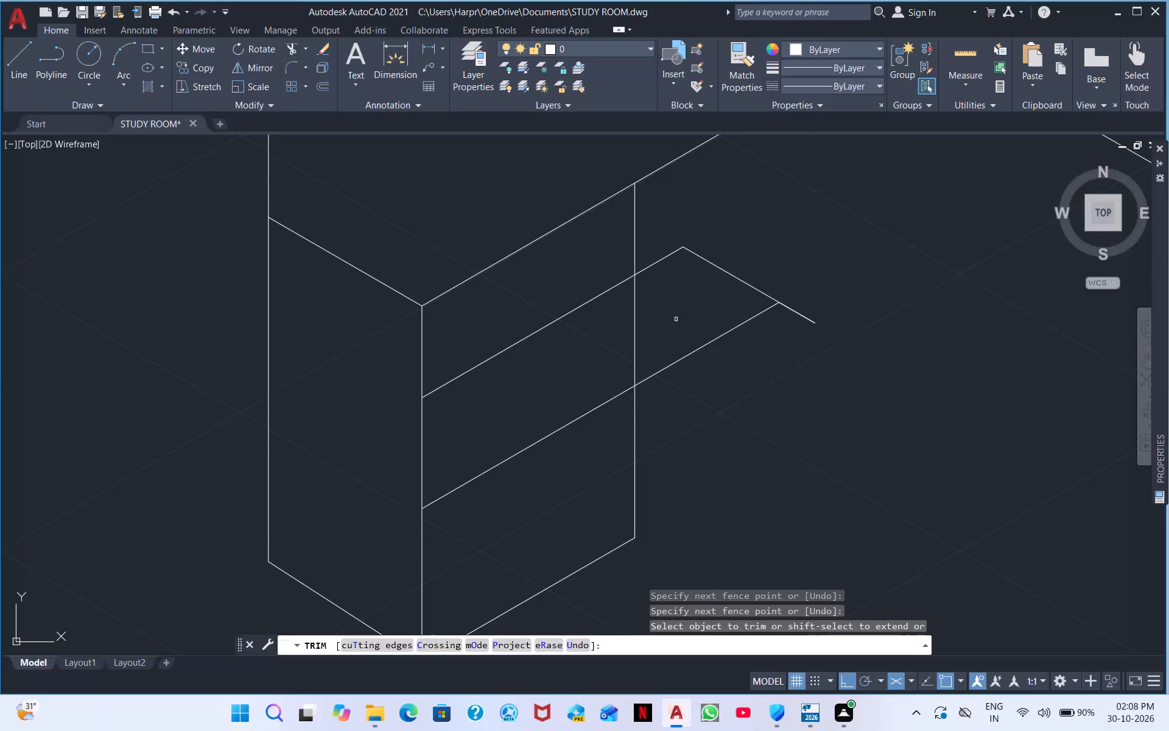
pyautogui.moveTo(673, 235); pyautogui.dragTo(812, 302)
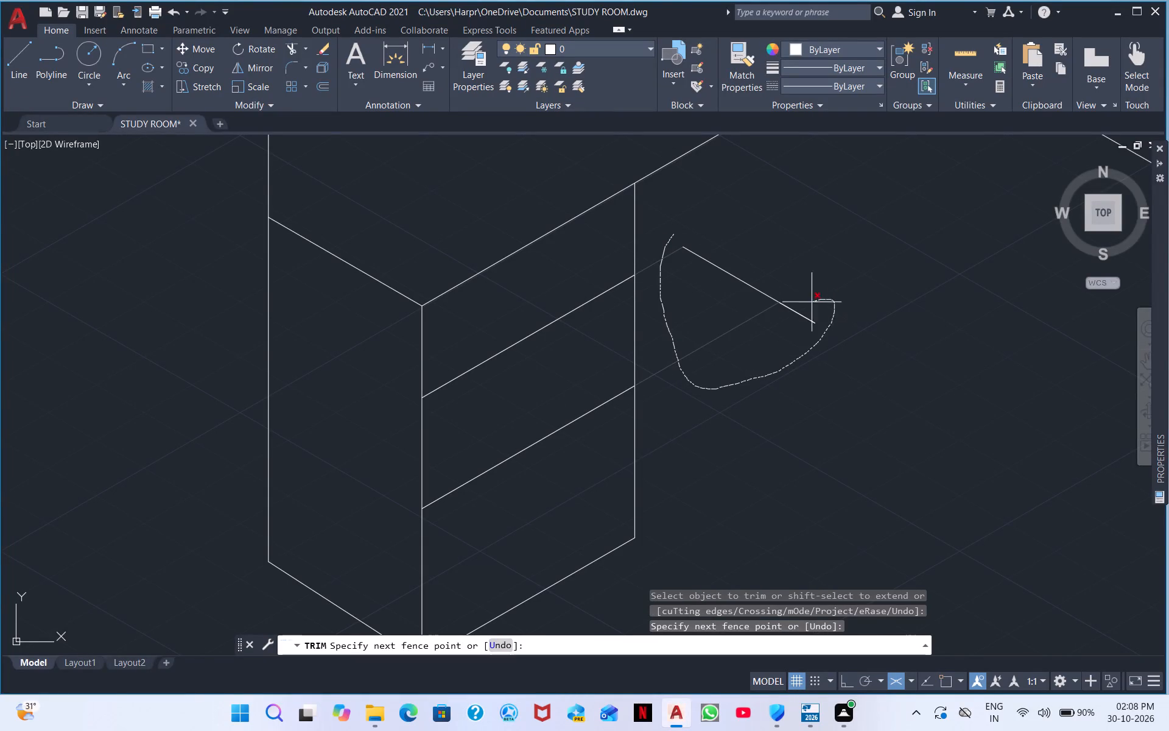
pyautogui.moveTo(812, 302); pyautogui.dragTo(759, 339)
pyautogui.moveTo(790, 333); pyautogui.dragTo(645, 244, button='middle')
pyautogui.scroll(-1, 690, 272)
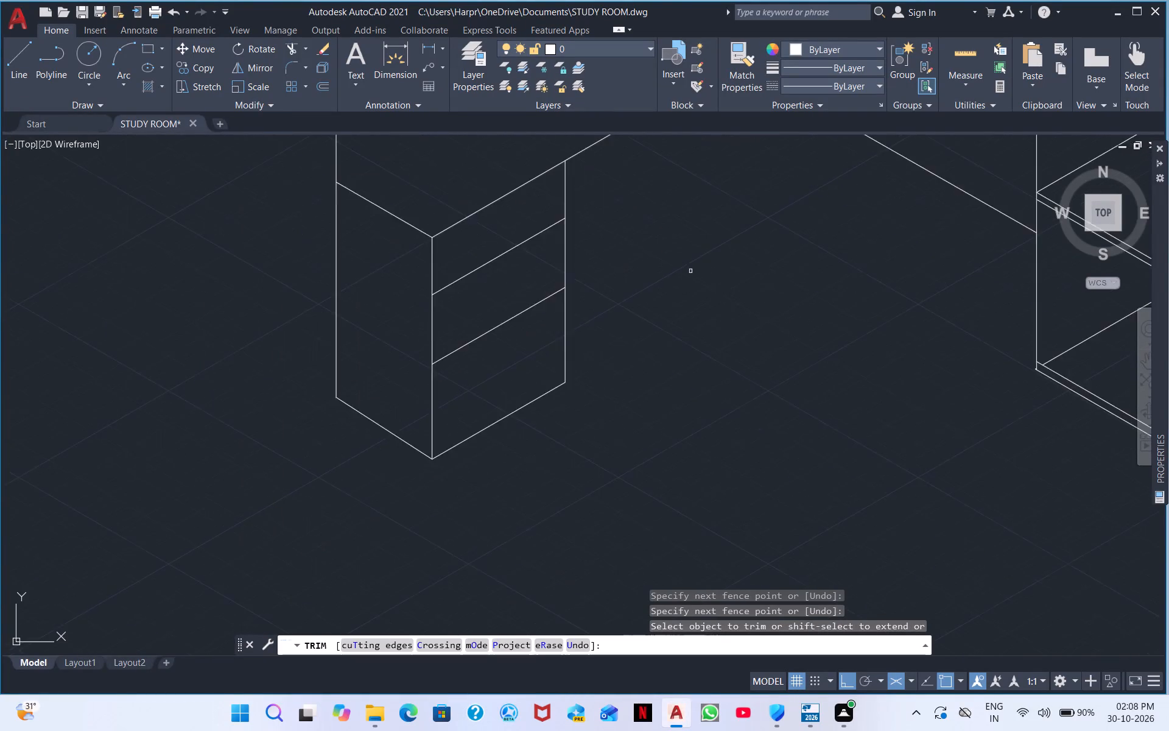
pyautogui.moveTo(691, 270); pyautogui.dragTo(546, 320, button='middle')
pyautogui.rightClick(641, 299)
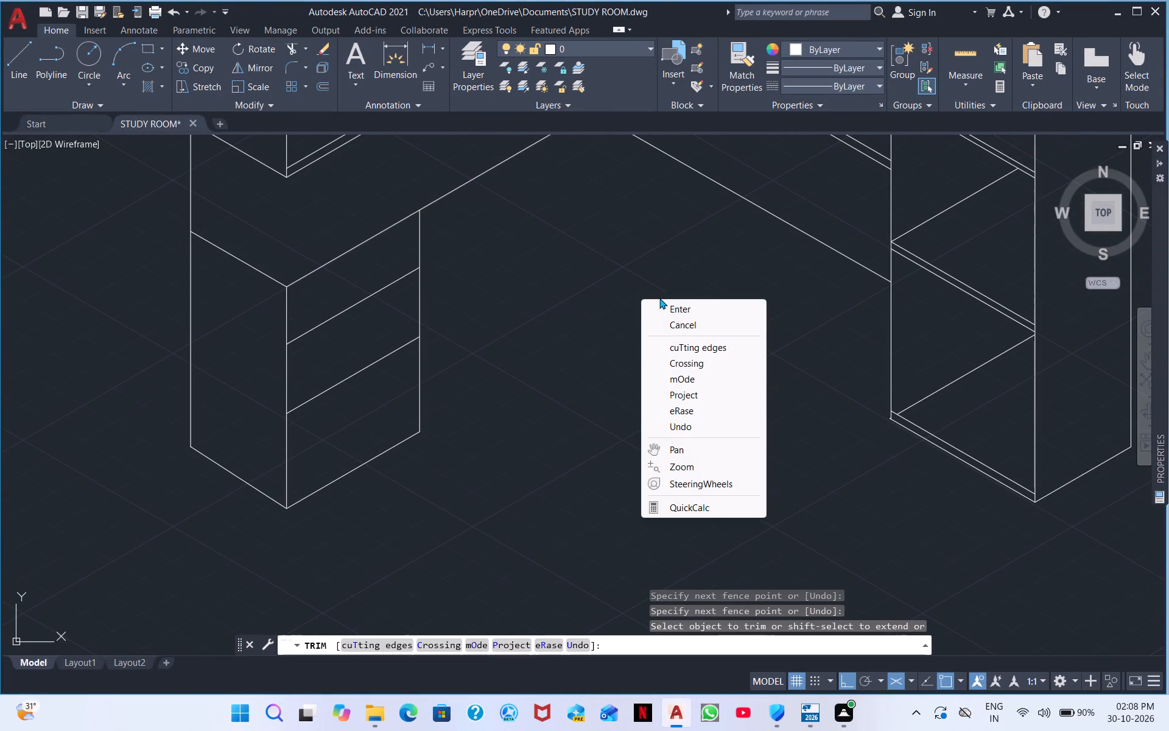
pyautogui.click(689, 309)
# Draw a 30° line from the lower cabinet's top outer corner to the thin band's bottom front corner.
pyautogui.moveTo(656, 298); pyautogui.dragTo(420, 411, button='middle')
pyautogui.scroll(-2, 429, 325)
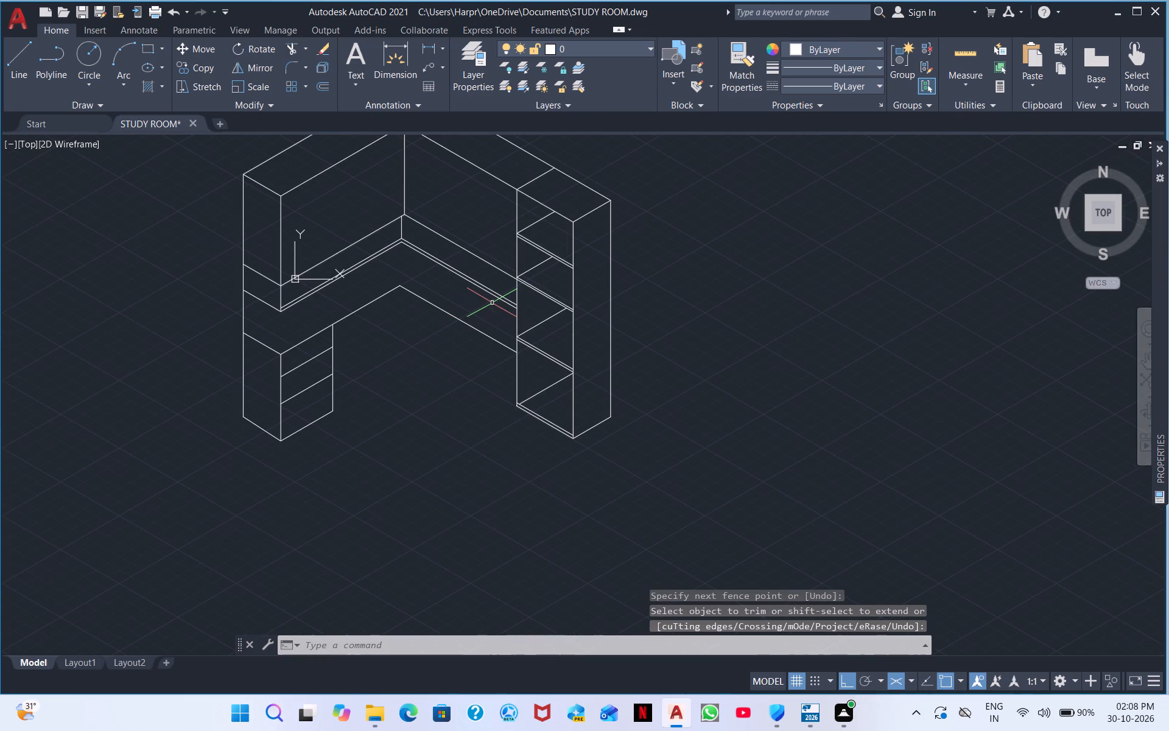
pyautogui.moveTo(742, 414); pyautogui.dragTo(615, 267, button='middle')
pyautogui.moveTo(342, 328); pyautogui.dragTo(477, 518, button='middle')
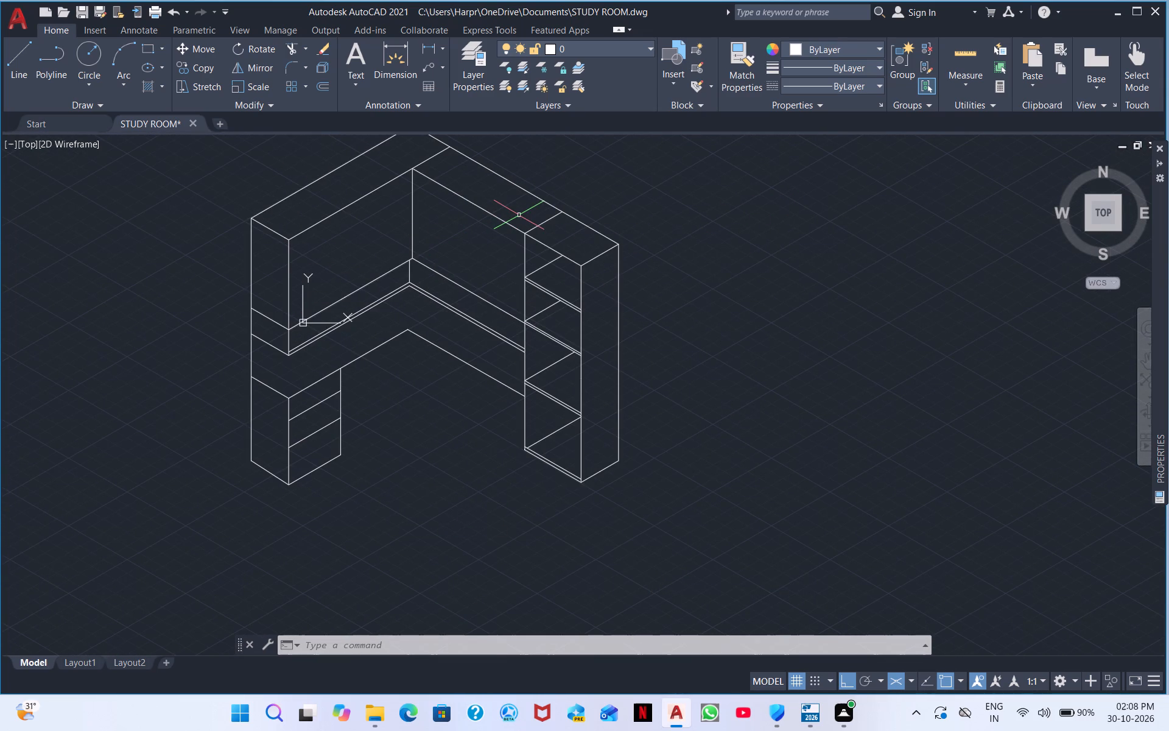
pyautogui.click(20, 60)
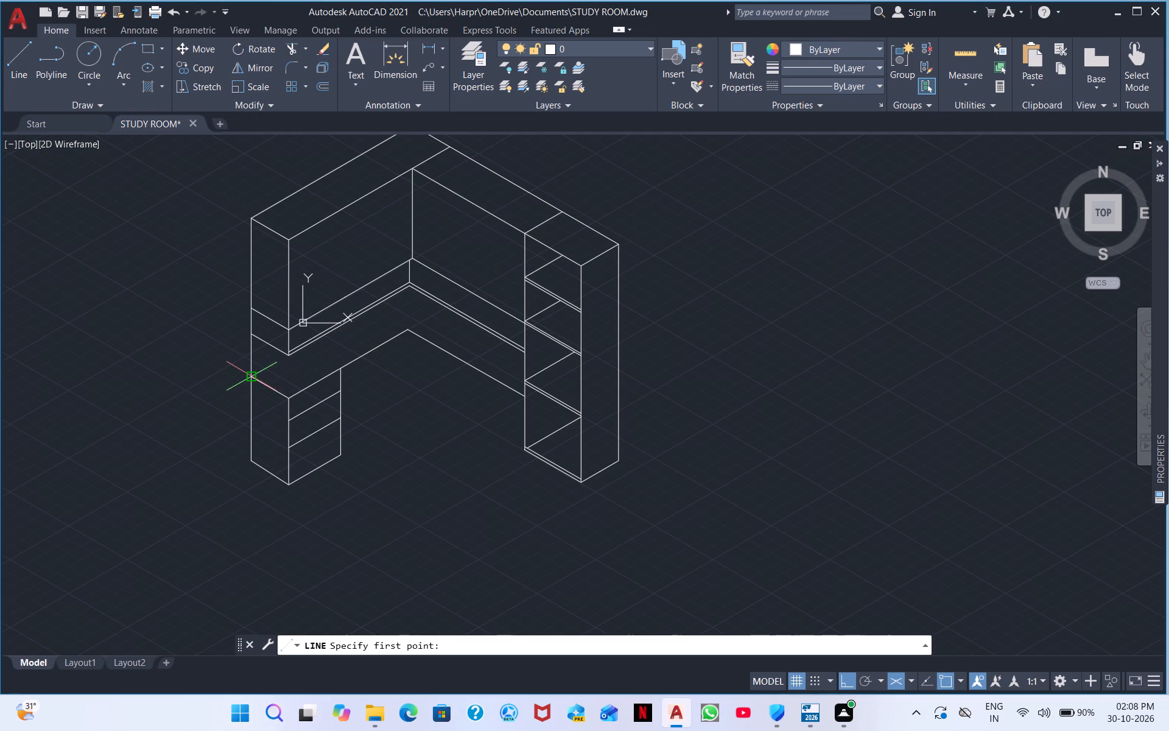
pyautogui.click(255, 380)
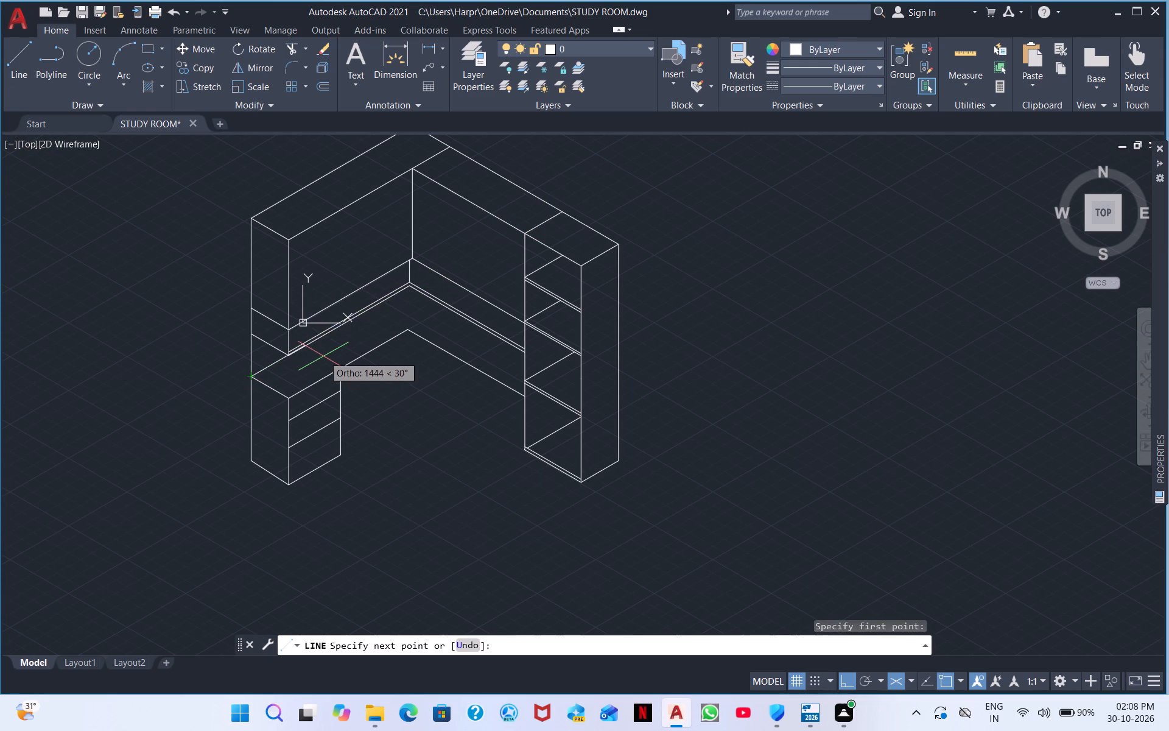
pyautogui.scroll(3, 323, 356)
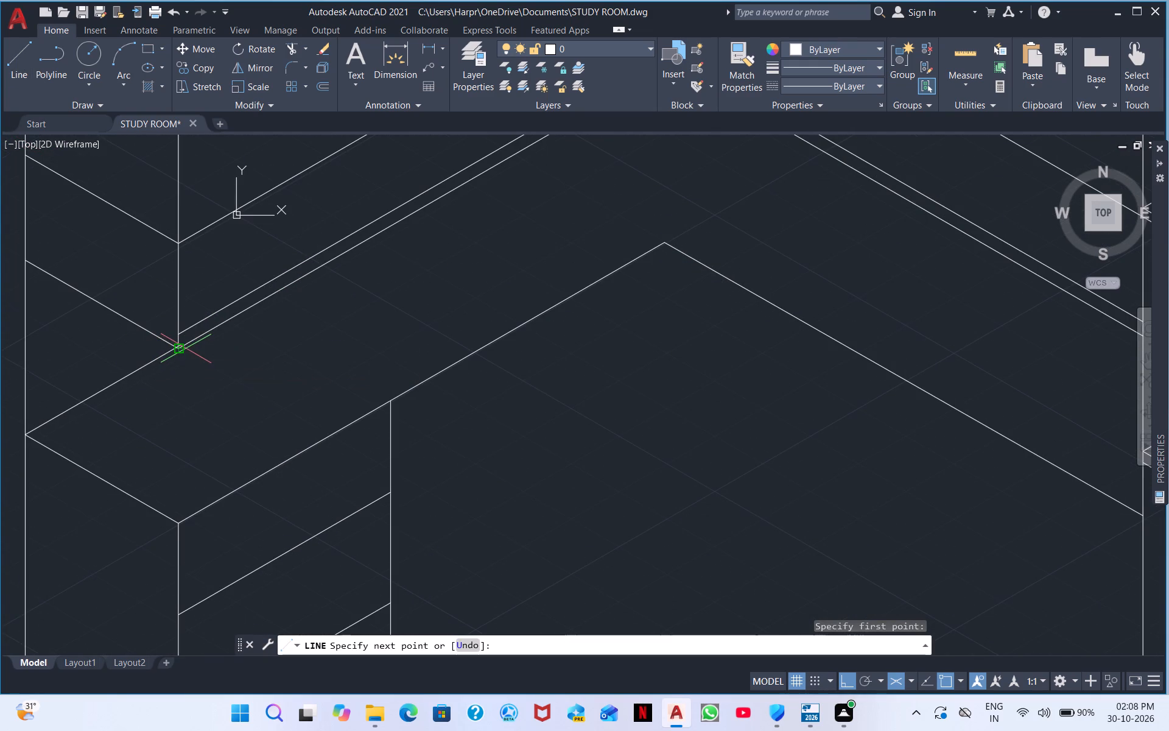
pyautogui.click(186, 348)
pyautogui.rightClick(437, 333)
pyautogui.click(497, 338)
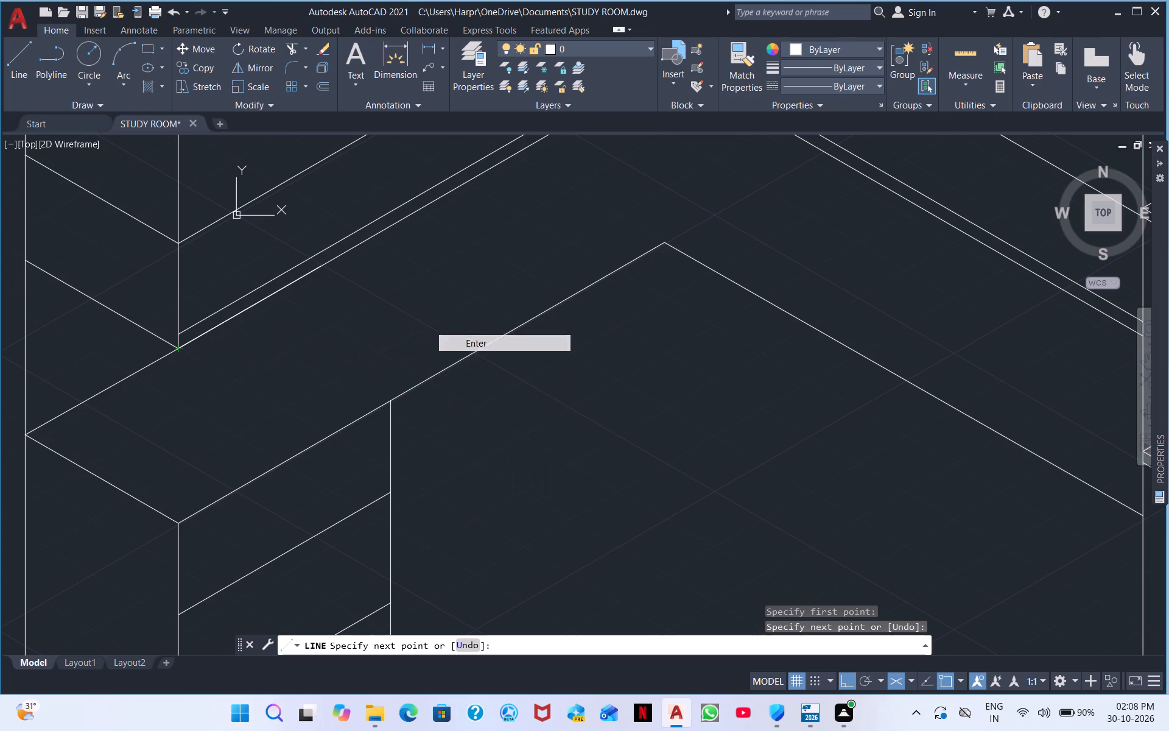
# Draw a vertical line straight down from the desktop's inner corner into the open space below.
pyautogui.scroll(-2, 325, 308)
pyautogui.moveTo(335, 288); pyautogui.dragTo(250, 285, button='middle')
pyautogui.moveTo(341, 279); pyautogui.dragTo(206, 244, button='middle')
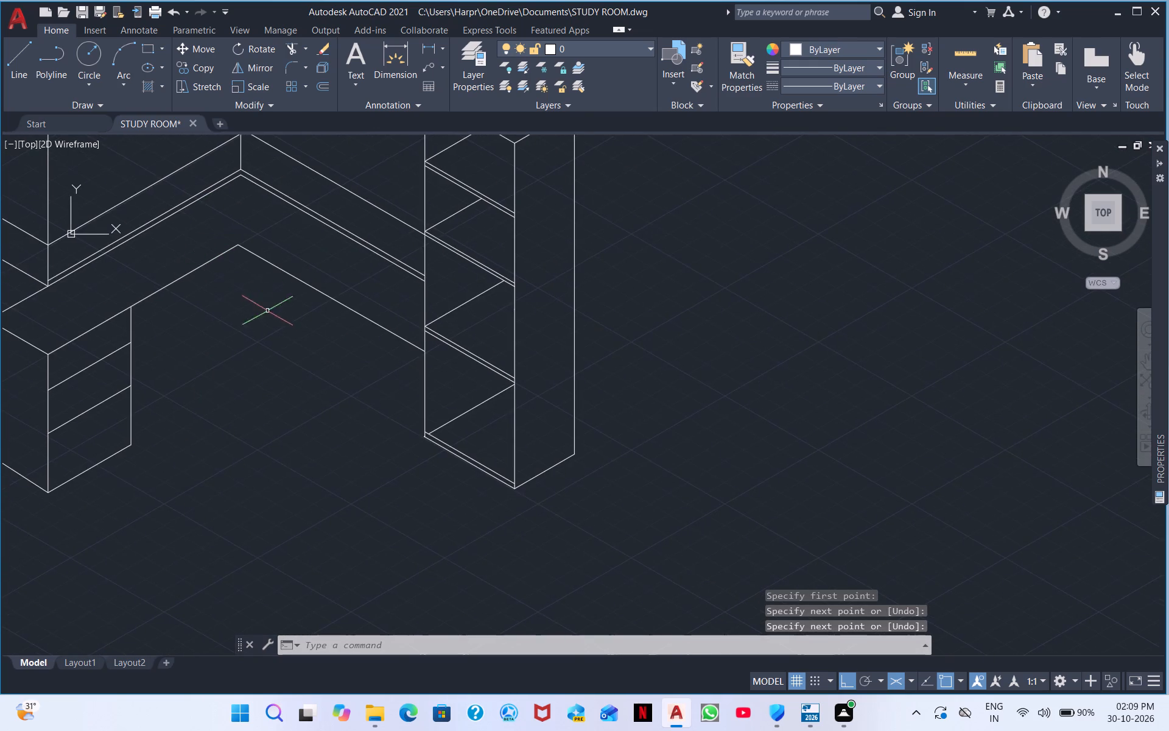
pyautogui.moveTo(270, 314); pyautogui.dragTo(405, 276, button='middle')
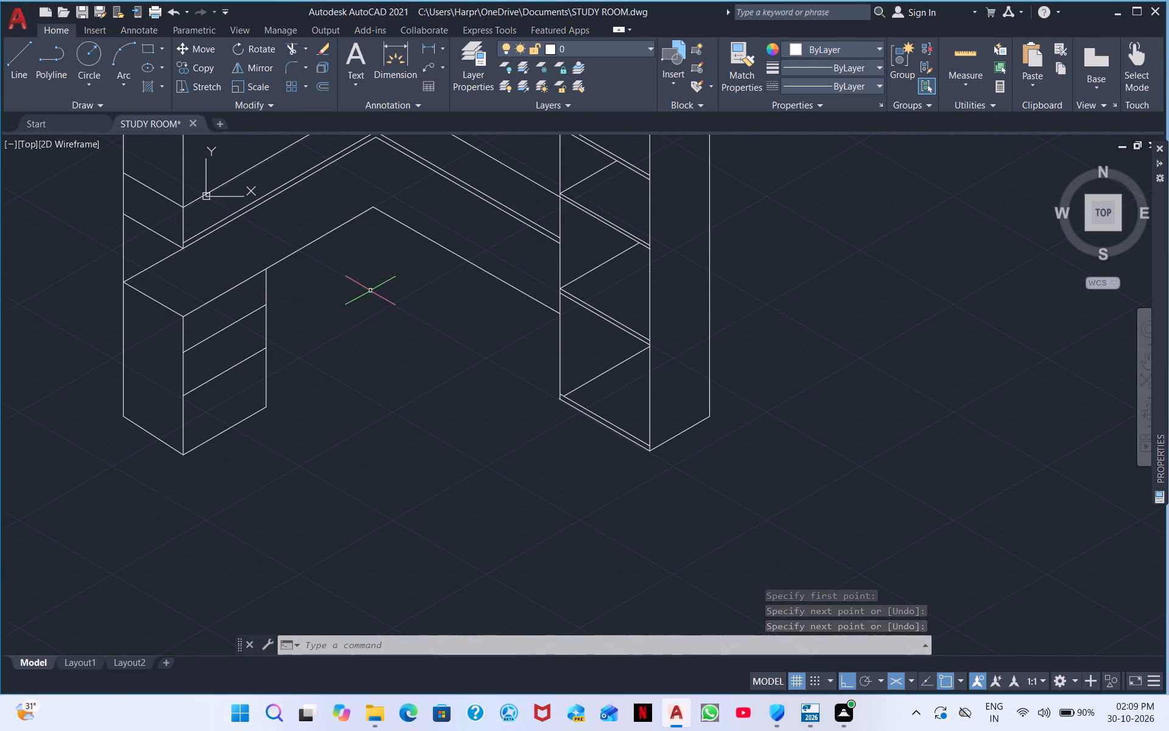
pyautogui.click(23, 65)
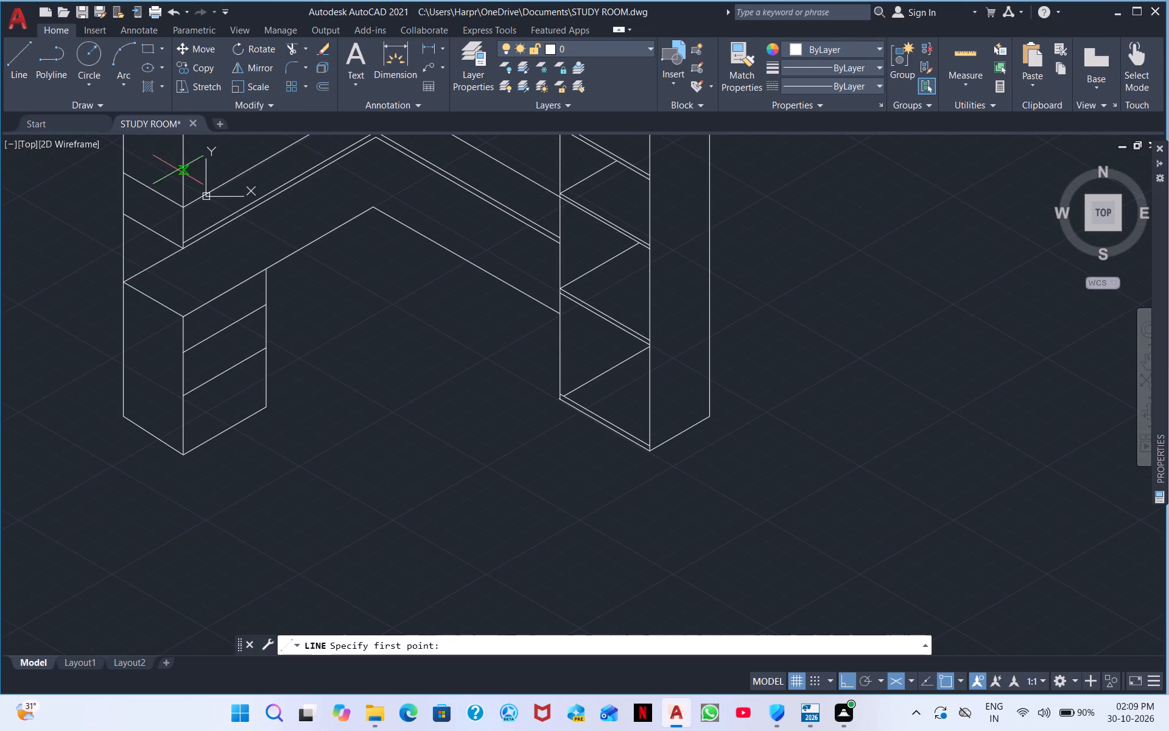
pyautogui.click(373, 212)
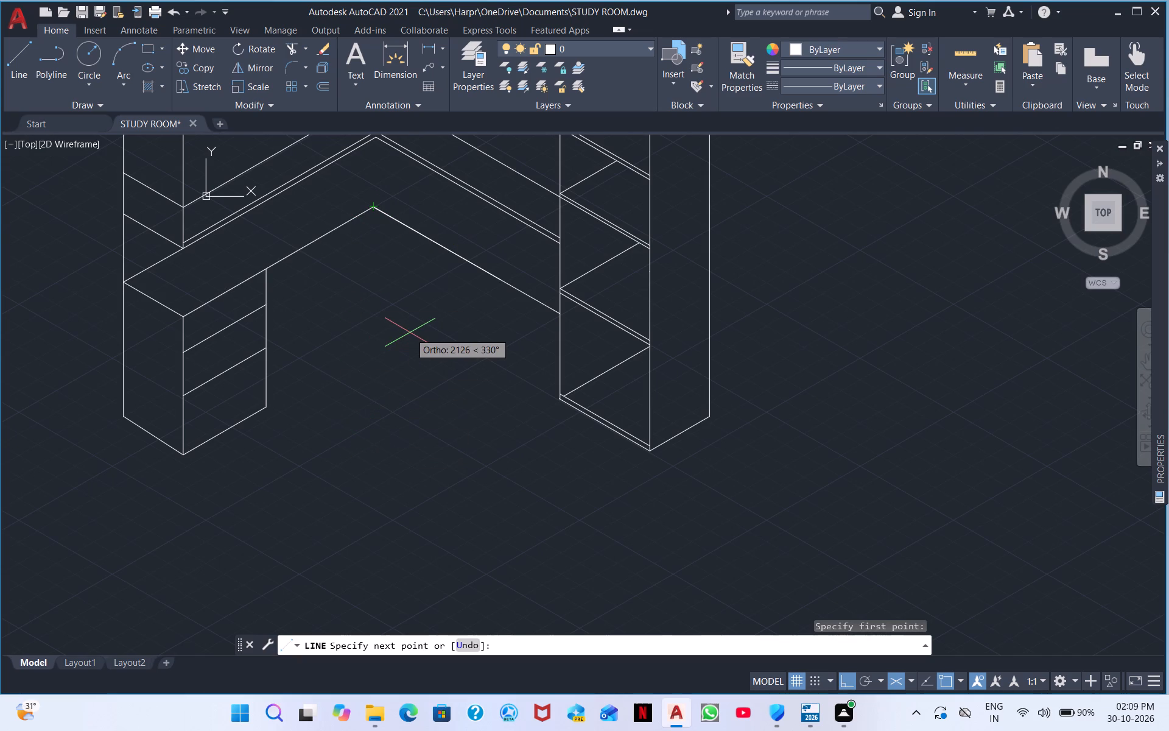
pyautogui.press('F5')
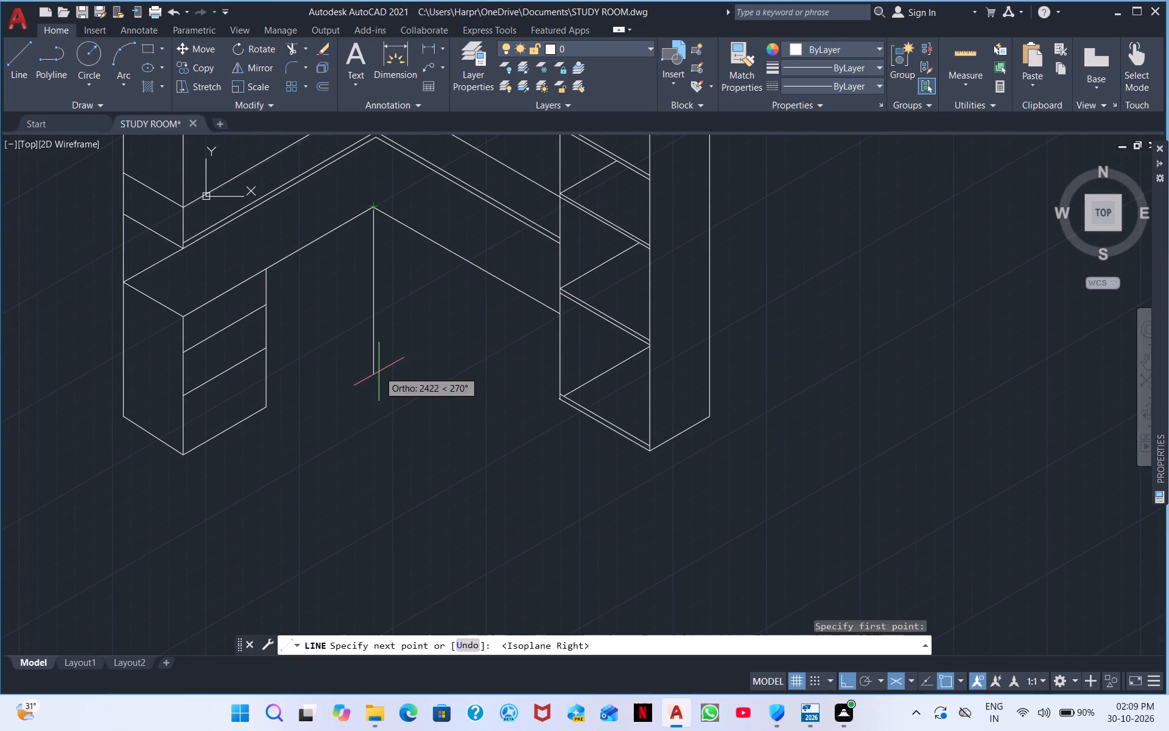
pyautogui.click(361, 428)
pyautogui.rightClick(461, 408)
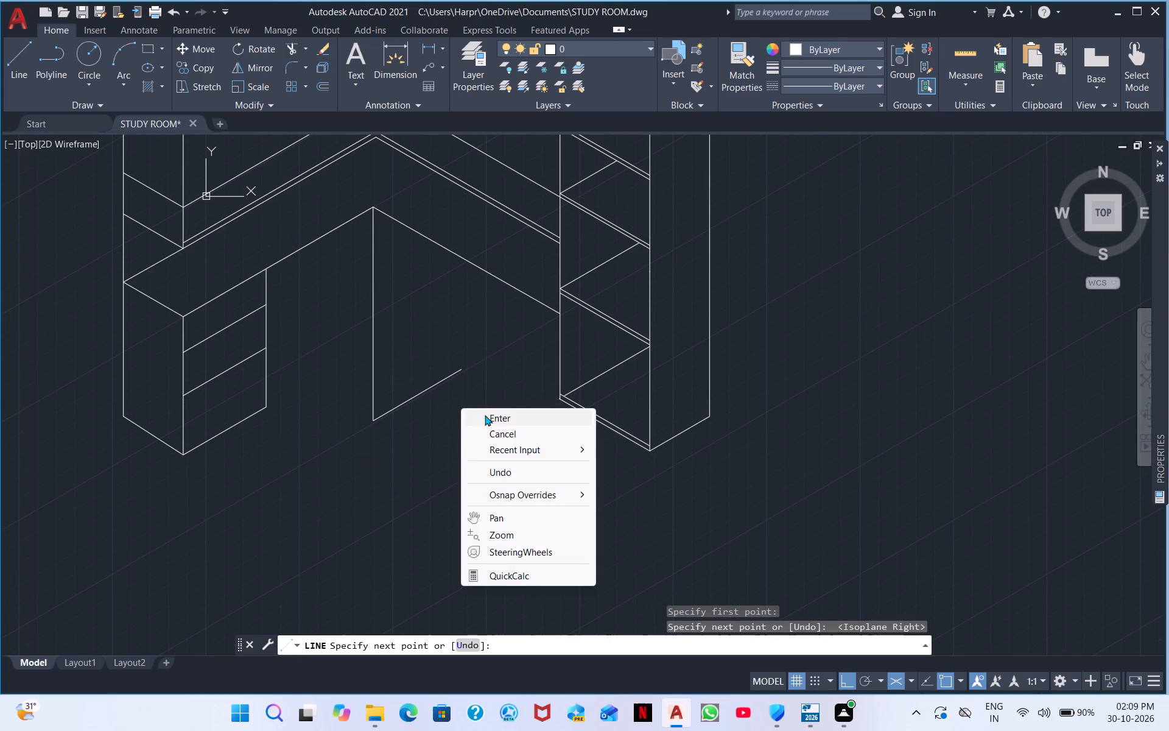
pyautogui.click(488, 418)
# Draw a 150° floor line from the shelf tower's bottom inner corner back past the vertical under the desktop's inner corner.
pyautogui.click(17, 63)
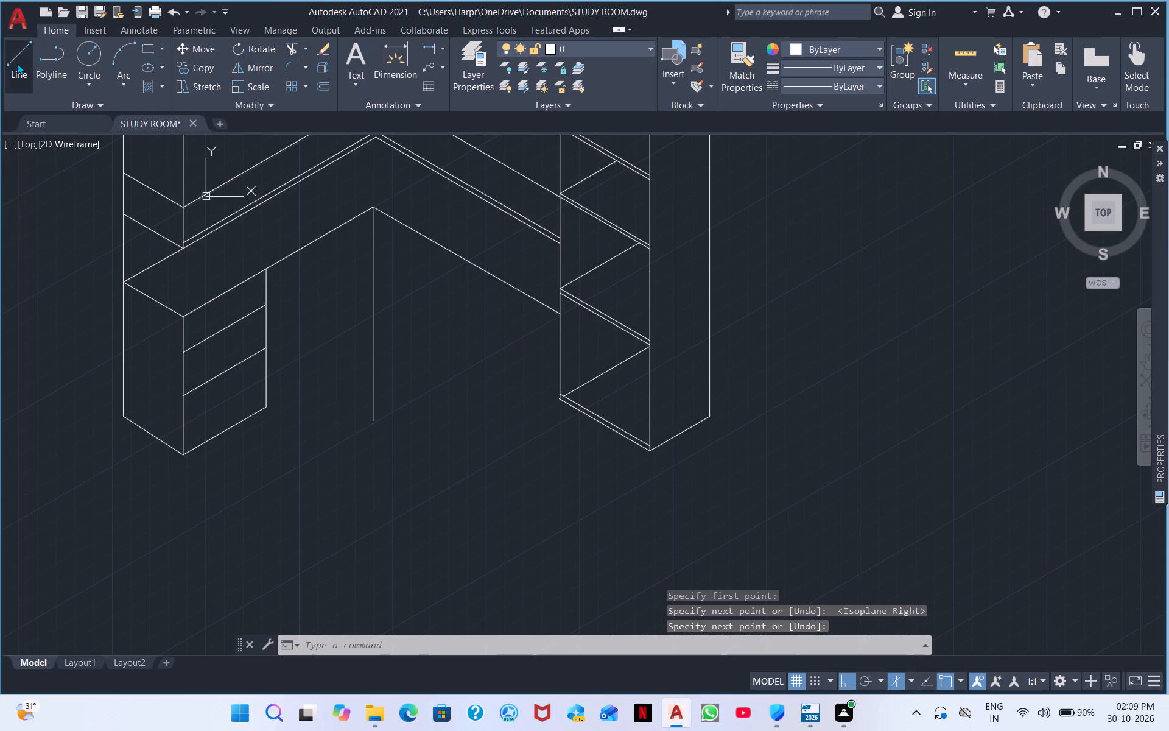
pyautogui.scroll(3, 522, 414)
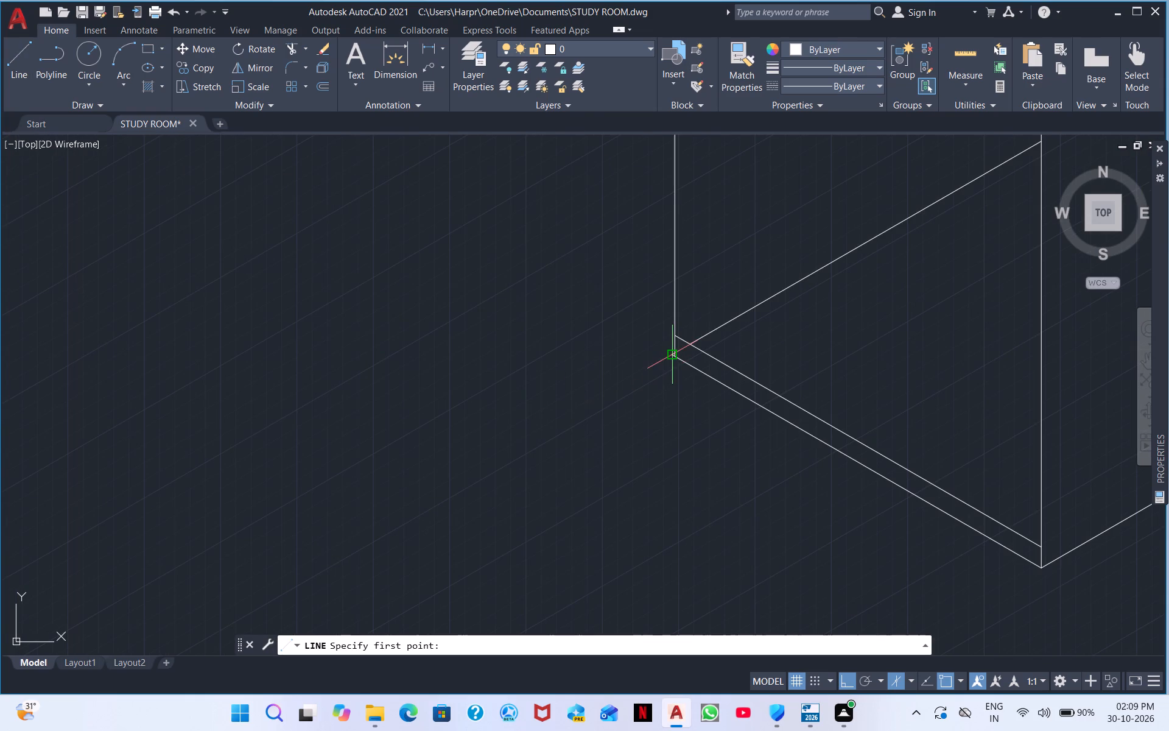
pyautogui.click(670, 355)
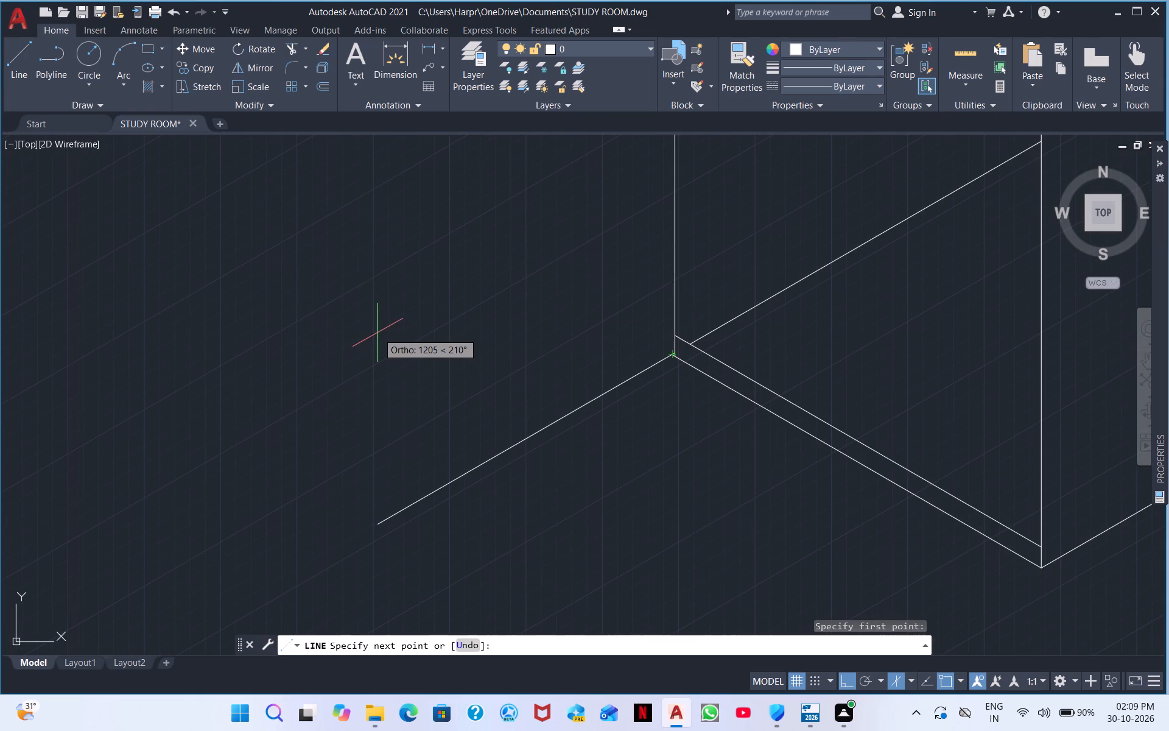
pyautogui.press('F5')
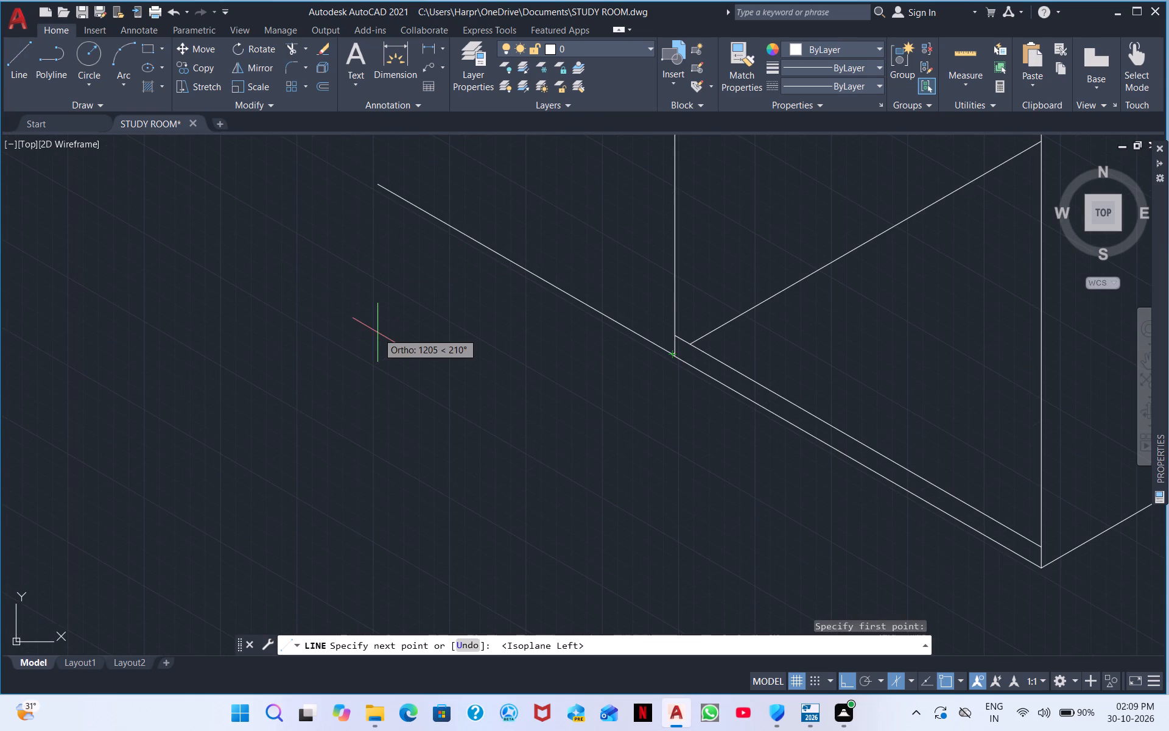
pyautogui.scroll(-2, 306, 256)
pyautogui.moveTo(306, 291); pyautogui.dragTo(606, 554, button='middle')
pyautogui.click(410, 401)
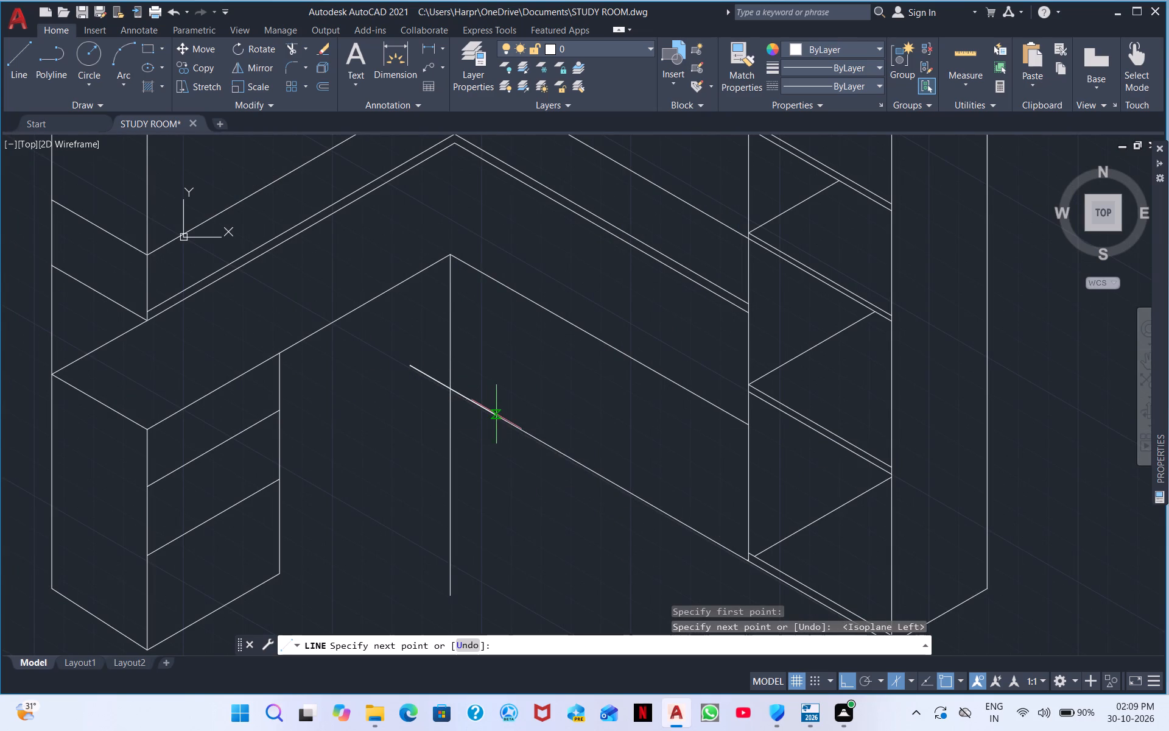
pyautogui.rightClick(497, 415)
pyautogui.click(568, 422)
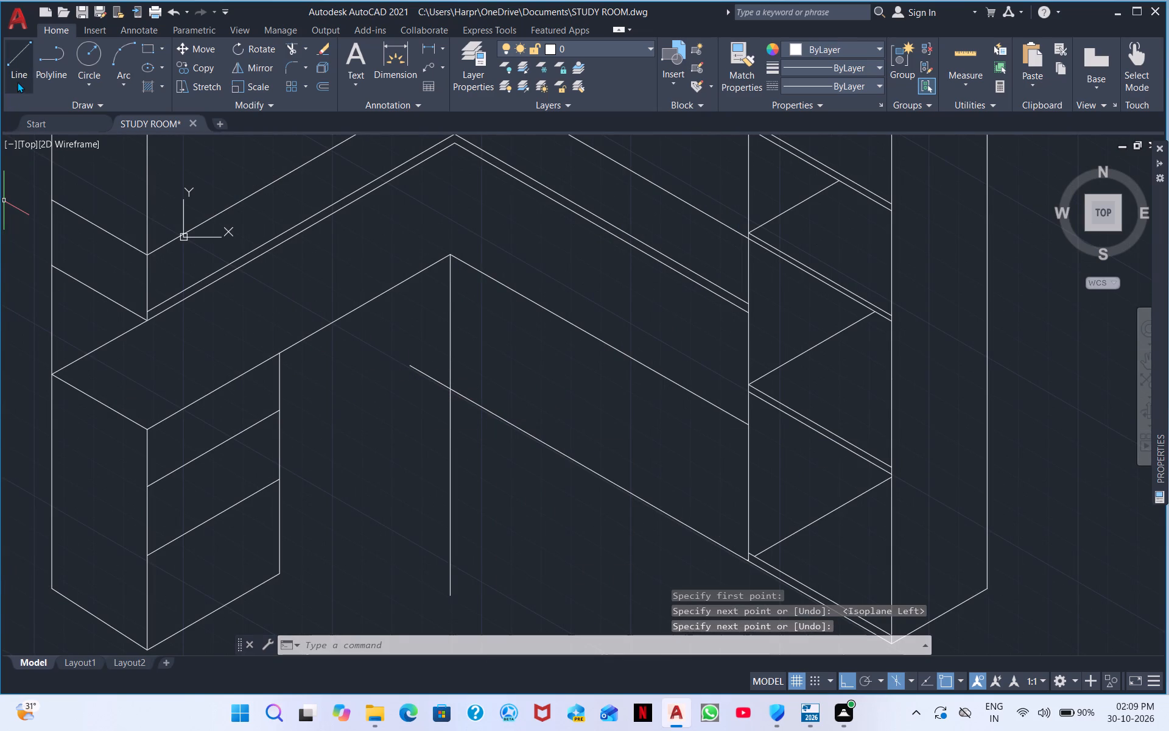
# Draw a 30° floor line from the lower cabinet's bottom inner corner across the shelf tower's floor line.
pyautogui.click(18, 82)
pyautogui.click(281, 573)
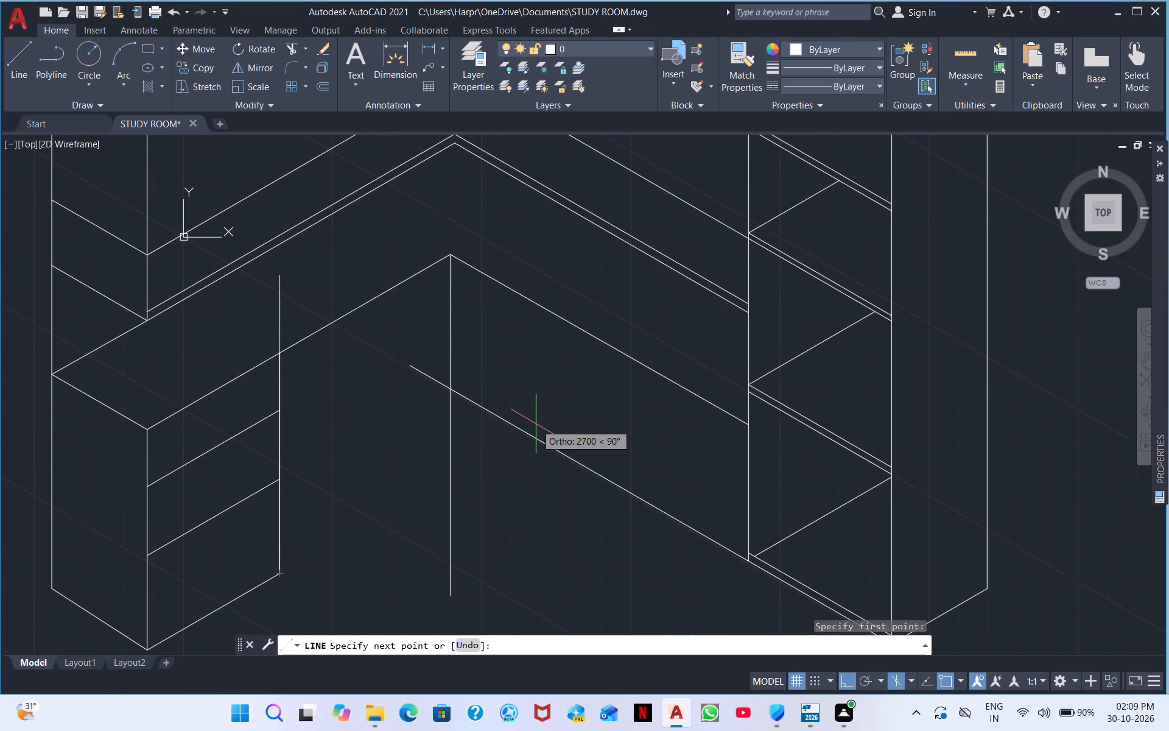
pyautogui.press('F5')
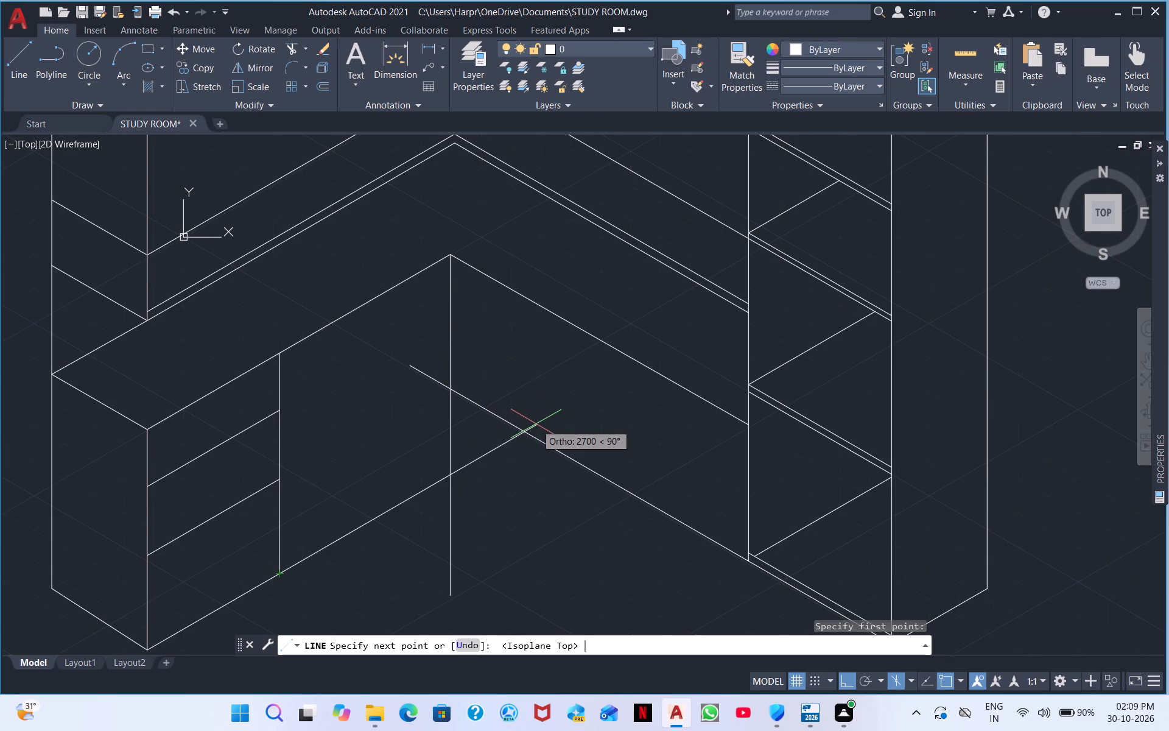
pyautogui.click(571, 410)
pyautogui.rightClick(573, 412)
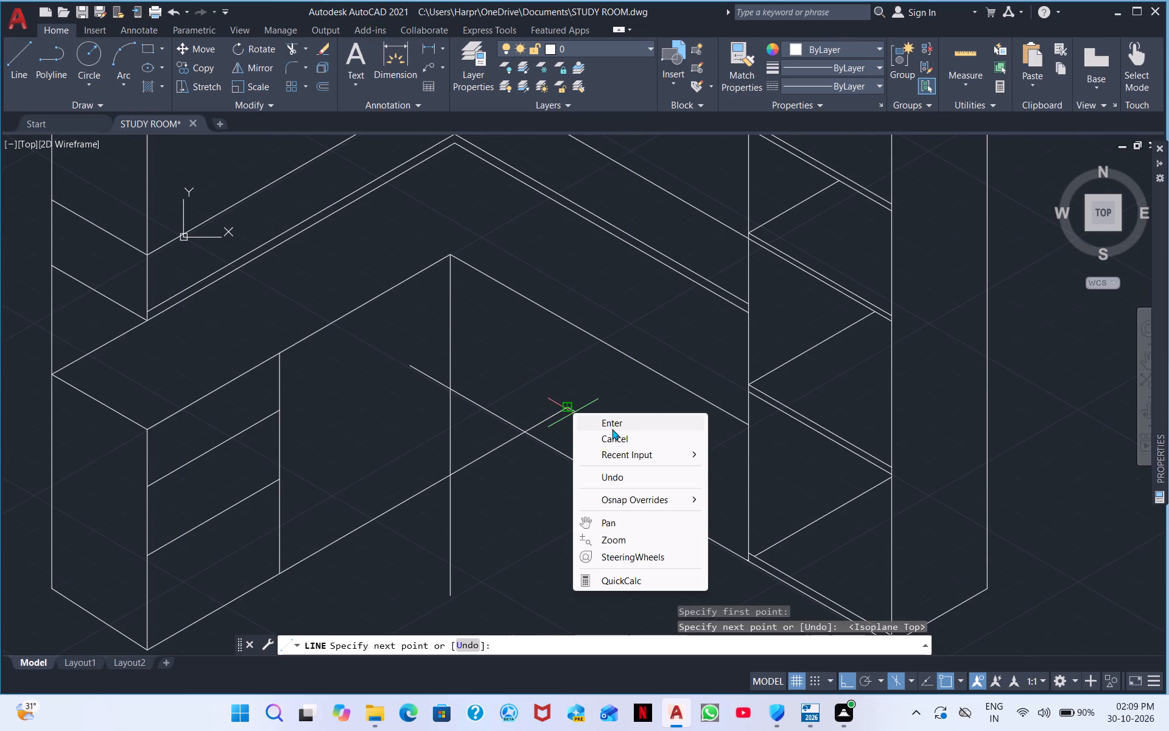
pyautogui.click(617, 422)
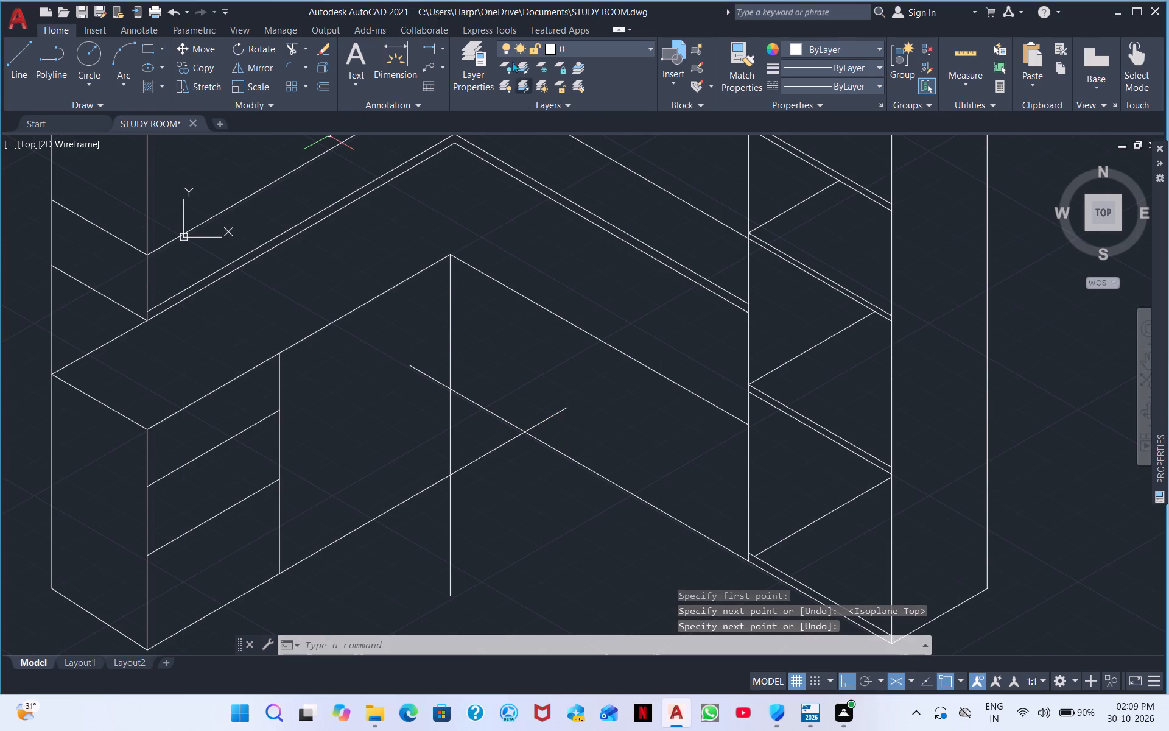
# Trim away the vertical beneath the desktop's inner corner and the floor line pieces beyond it and beyond their crossing.
pyautogui.click(290, 48)
pyautogui.moveTo(438, 341); pyautogui.dragTo(472, 362)
pyautogui.moveTo(480, 372); pyautogui.dragTo(448, 484)
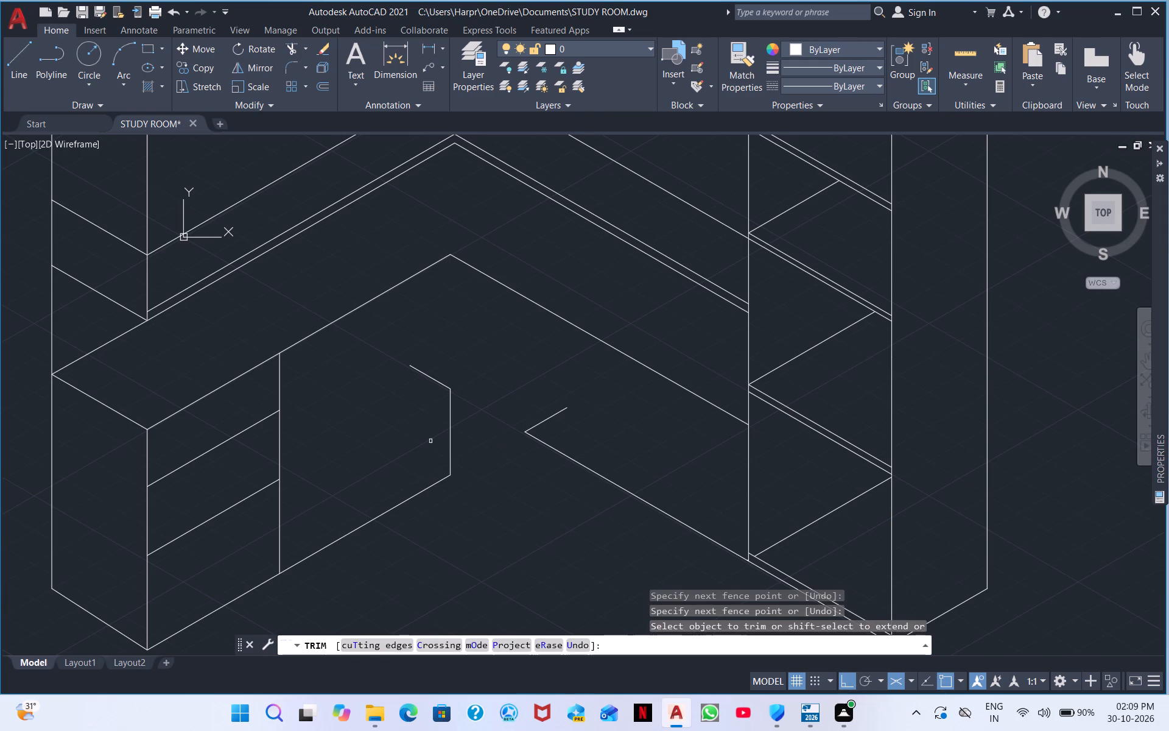
pyautogui.moveTo(430, 433); pyautogui.dragTo(455, 440)
pyautogui.moveTo(536, 417); pyautogui.dragTo(579, 433)
pyautogui.moveTo(435, 370); pyautogui.dragTo(410, 411)
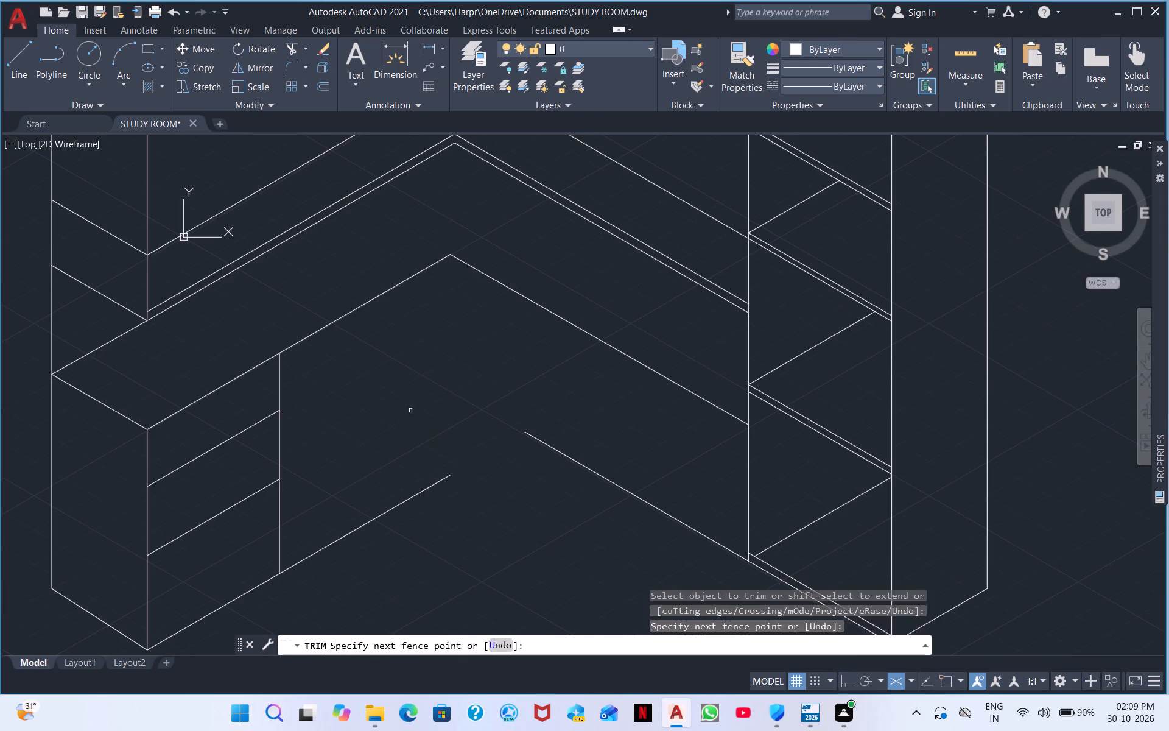
pyautogui.rightClick(423, 359)
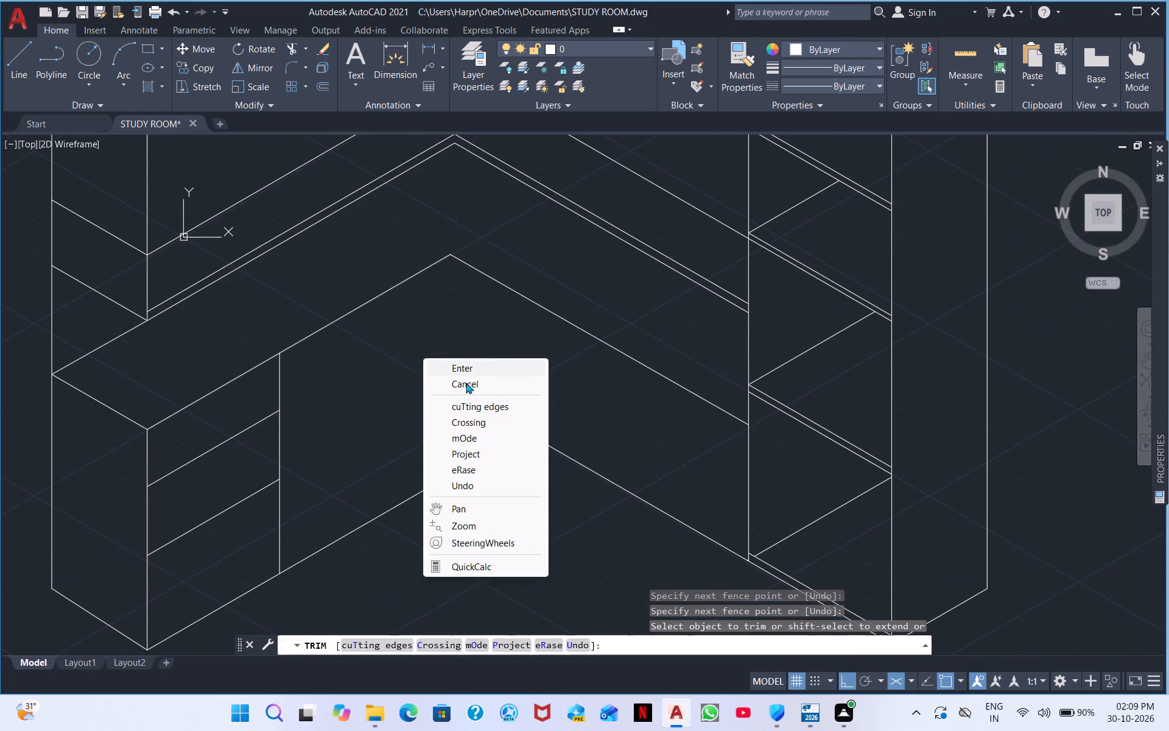
pyautogui.click(470, 364)
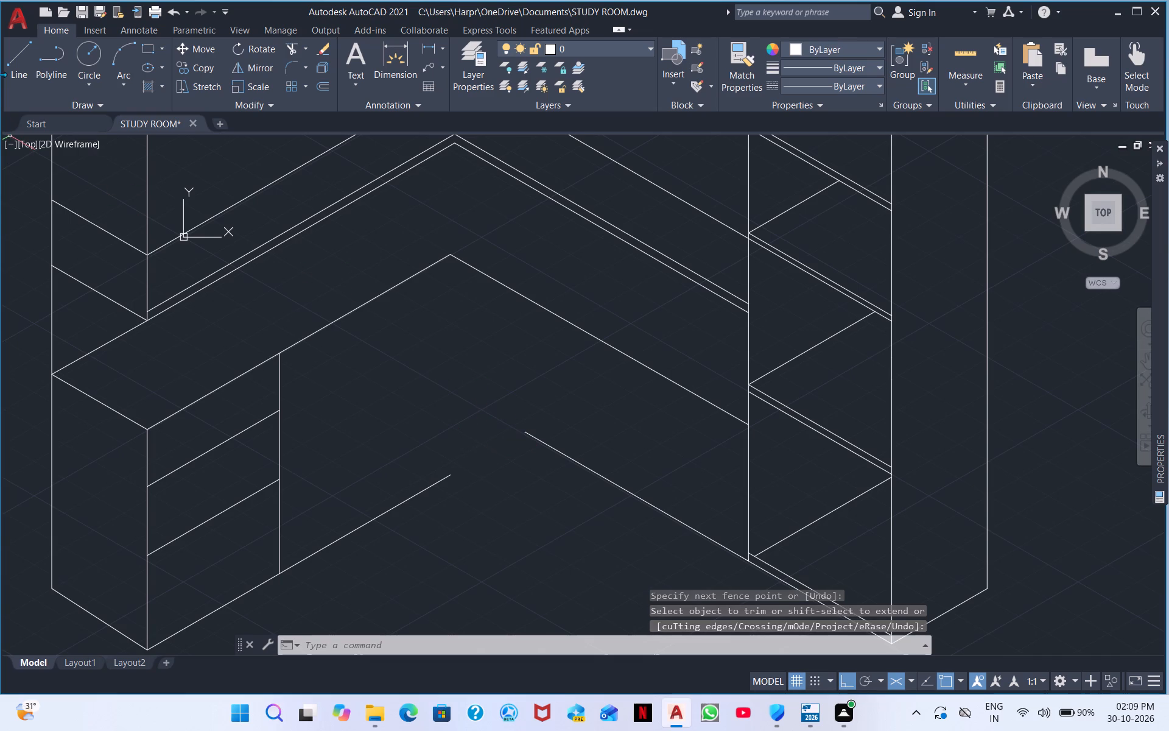
# Draw a 30° line from the cabinet floor line's trimmed end to just past the shelf tower's floor line.
pyautogui.click(15, 62)
pyautogui.moveTo(449, 475); pyautogui.dragTo(453, 468)
pyautogui.click(581, 382)
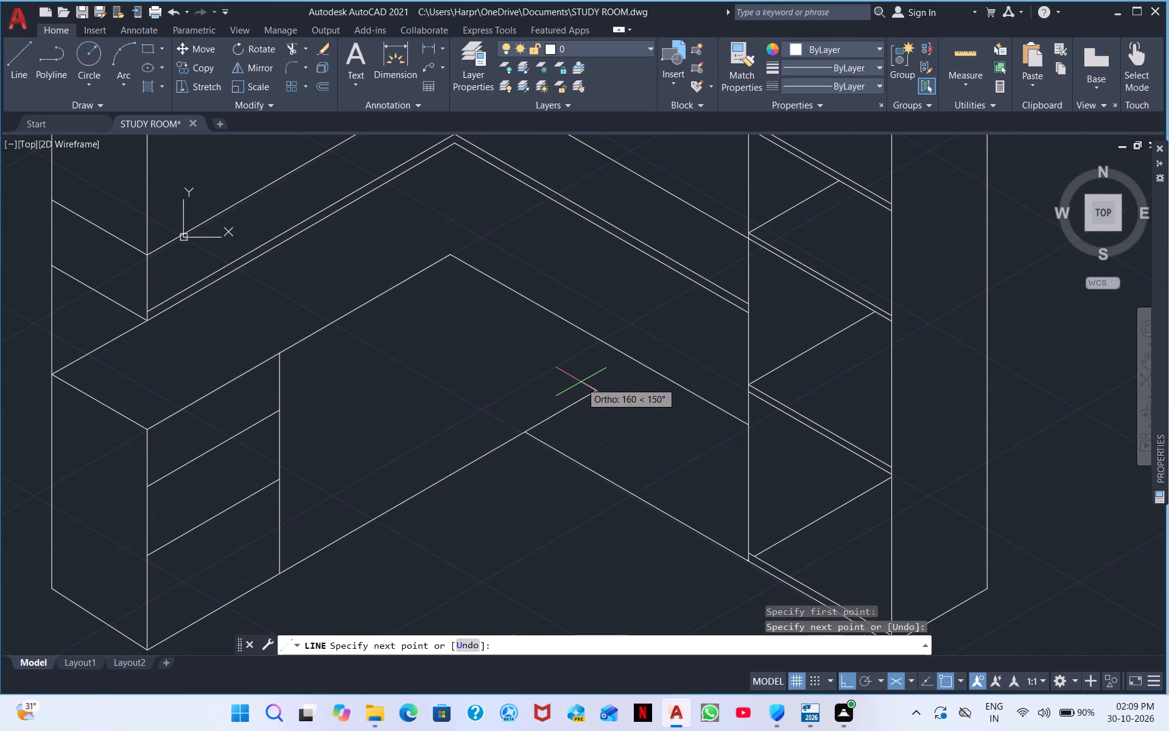
pyautogui.rightClick(578, 395)
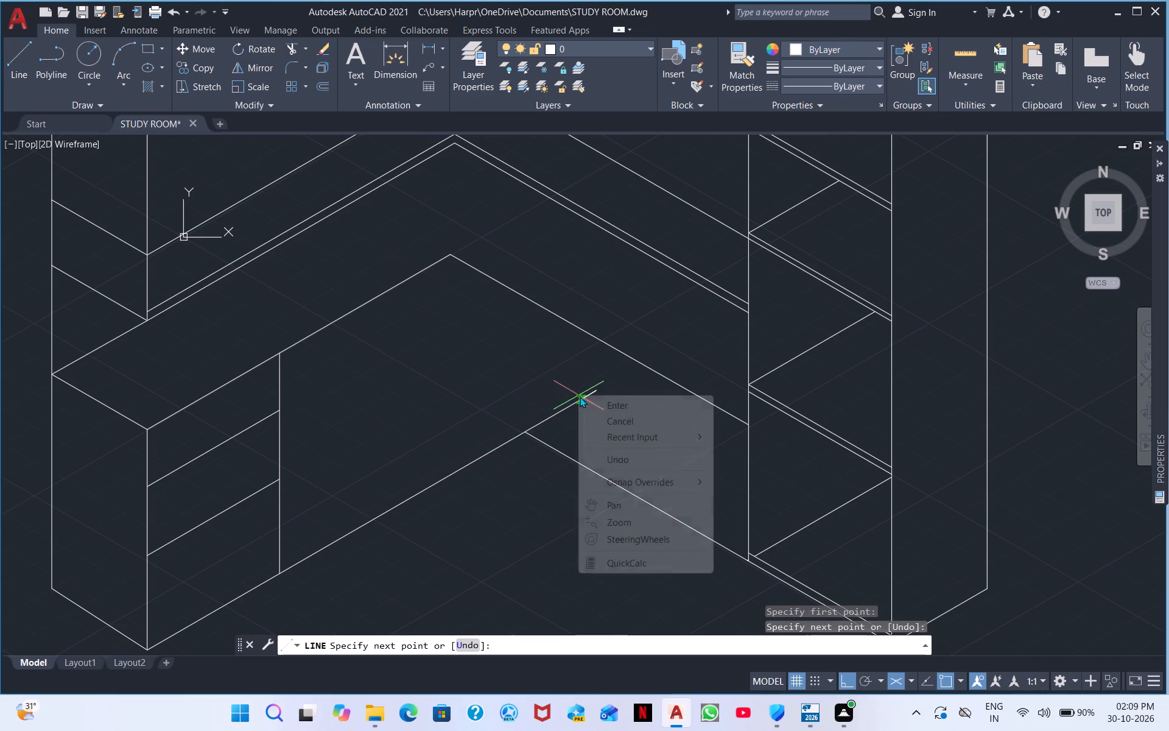
pyautogui.click(610, 408)
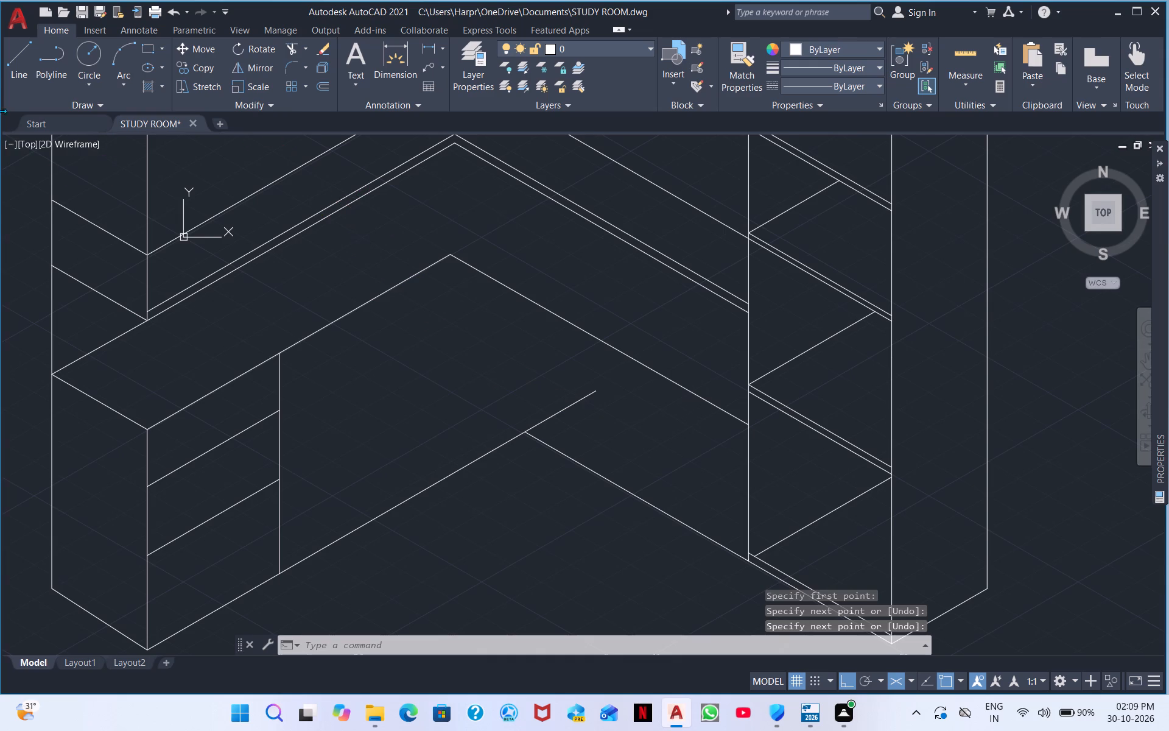
# Draw a vertical from the desktop edge, between the lower cabinet and the inner corner, down past the floor line.
pyautogui.click(6, 53)
pyautogui.moveTo(356, 308); pyautogui.dragTo(356, 327)
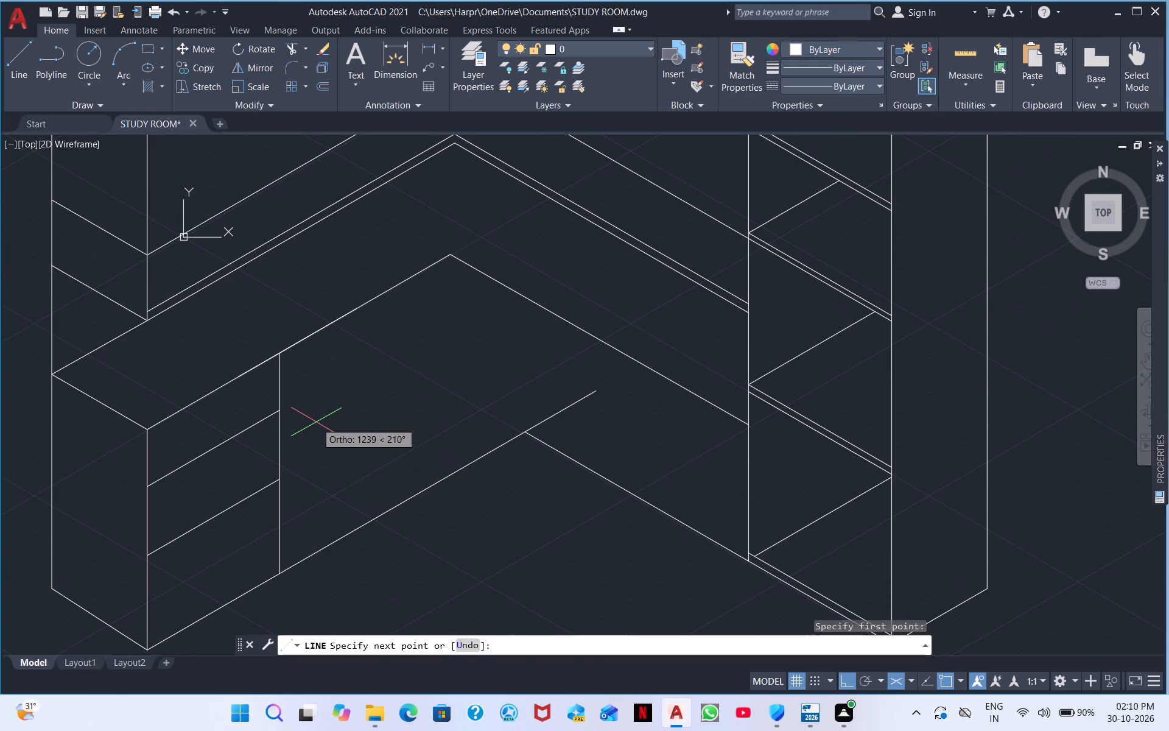
pyautogui.press('F5')
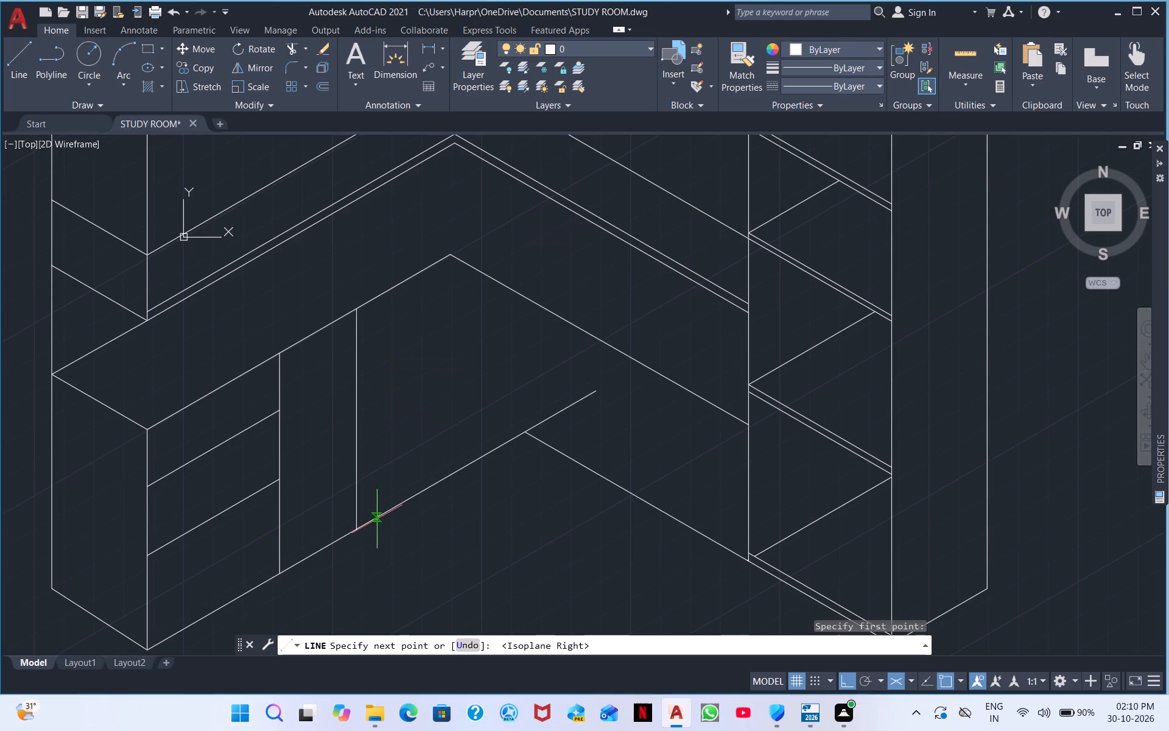
pyautogui.click(377, 542)
pyautogui.rightClick(451, 528)
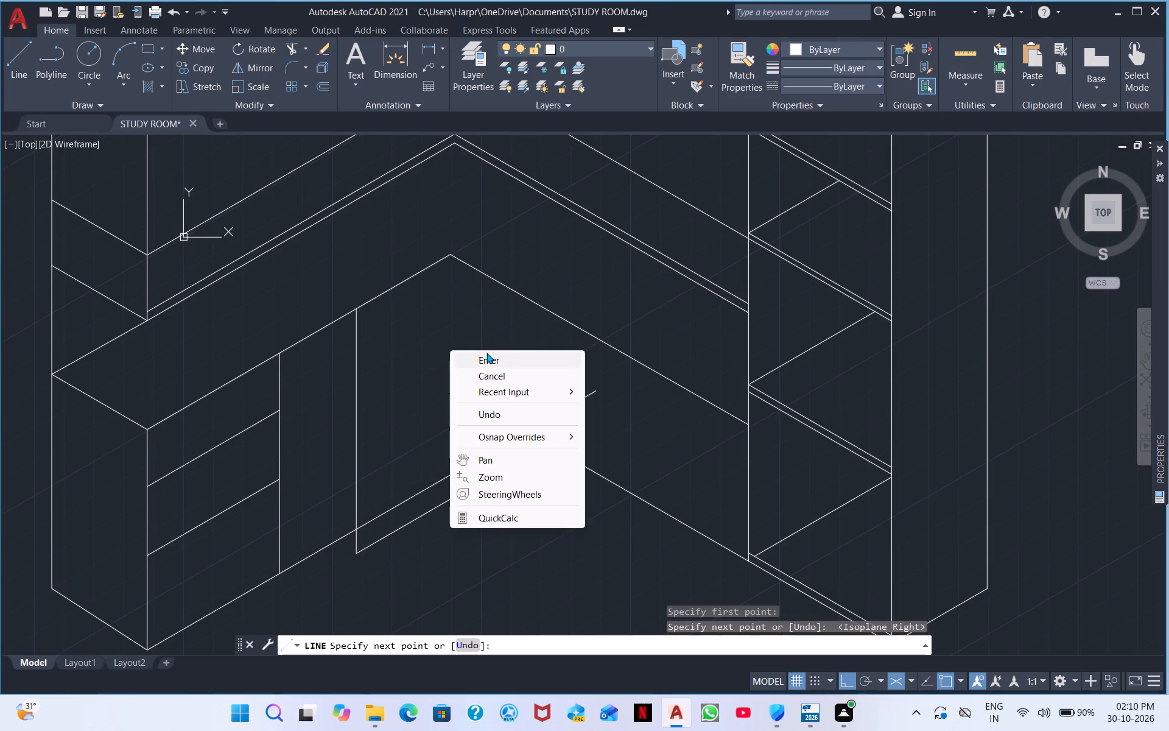
pyautogui.click(483, 359)
# Draw a second vertical from the desktop's inner corner down past the floor line.
pyautogui.rightClick(426, 438)
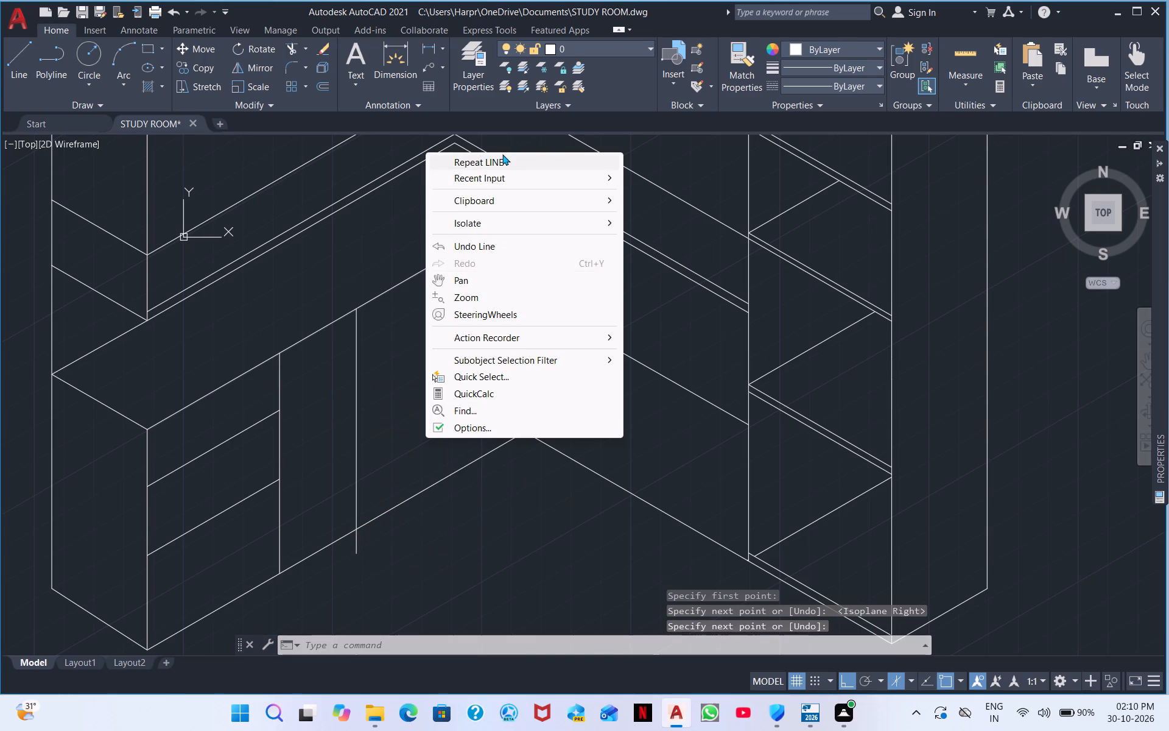
pyautogui.click(502, 154)
pyautogui.moveTo(444, 256); pyautogui.dragTo(446, 267)
pyautogui.moveTo(450, 286); pyautogui.dragTo(456, 310)
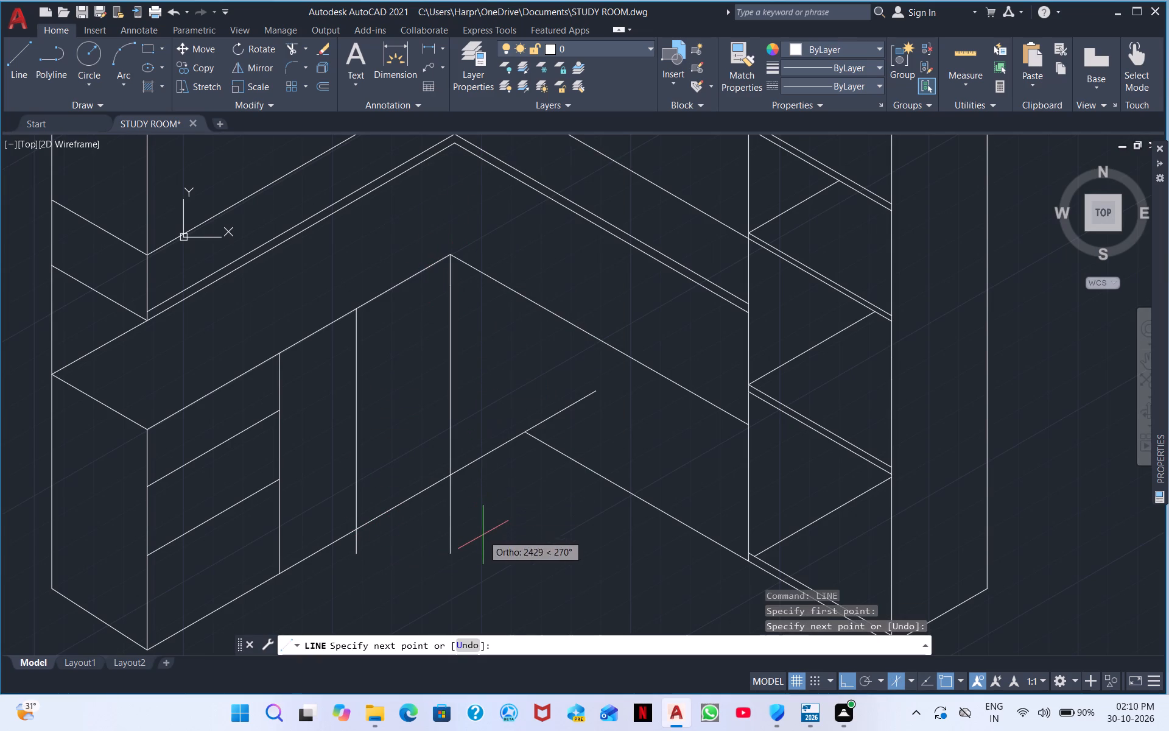
pyautogui.click(483, 535)
pyautogui.rightClick(501, 526)
pyautogui.click(542, 344)
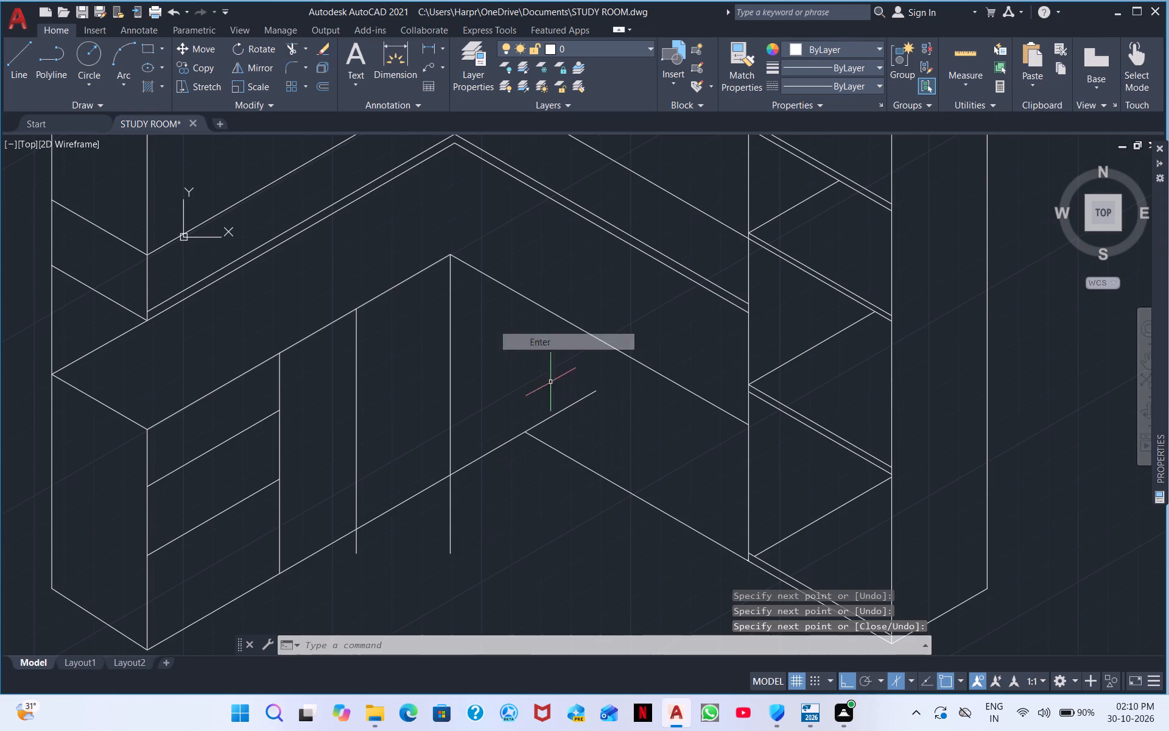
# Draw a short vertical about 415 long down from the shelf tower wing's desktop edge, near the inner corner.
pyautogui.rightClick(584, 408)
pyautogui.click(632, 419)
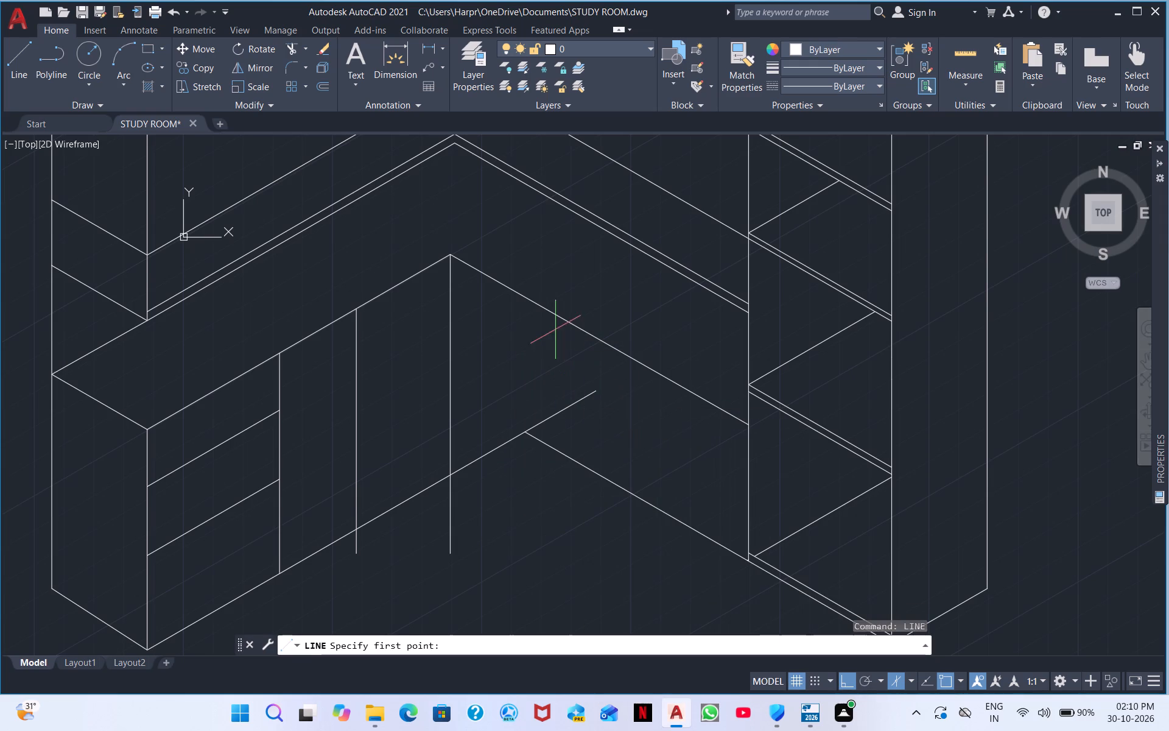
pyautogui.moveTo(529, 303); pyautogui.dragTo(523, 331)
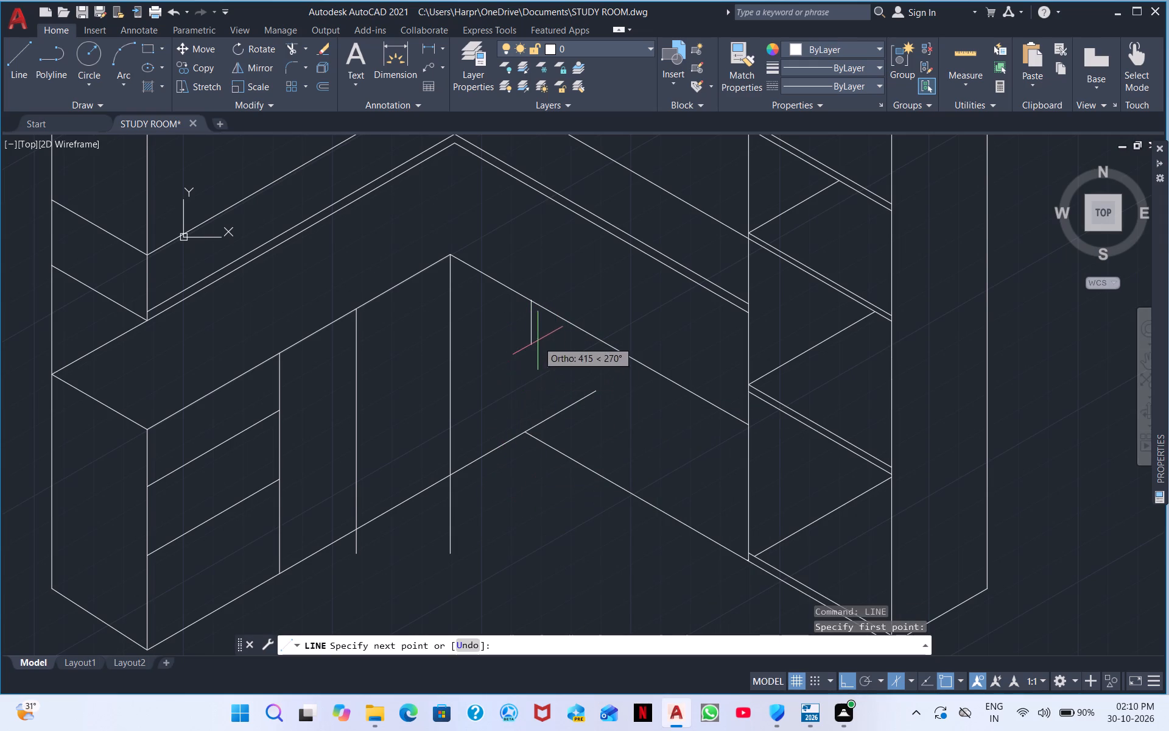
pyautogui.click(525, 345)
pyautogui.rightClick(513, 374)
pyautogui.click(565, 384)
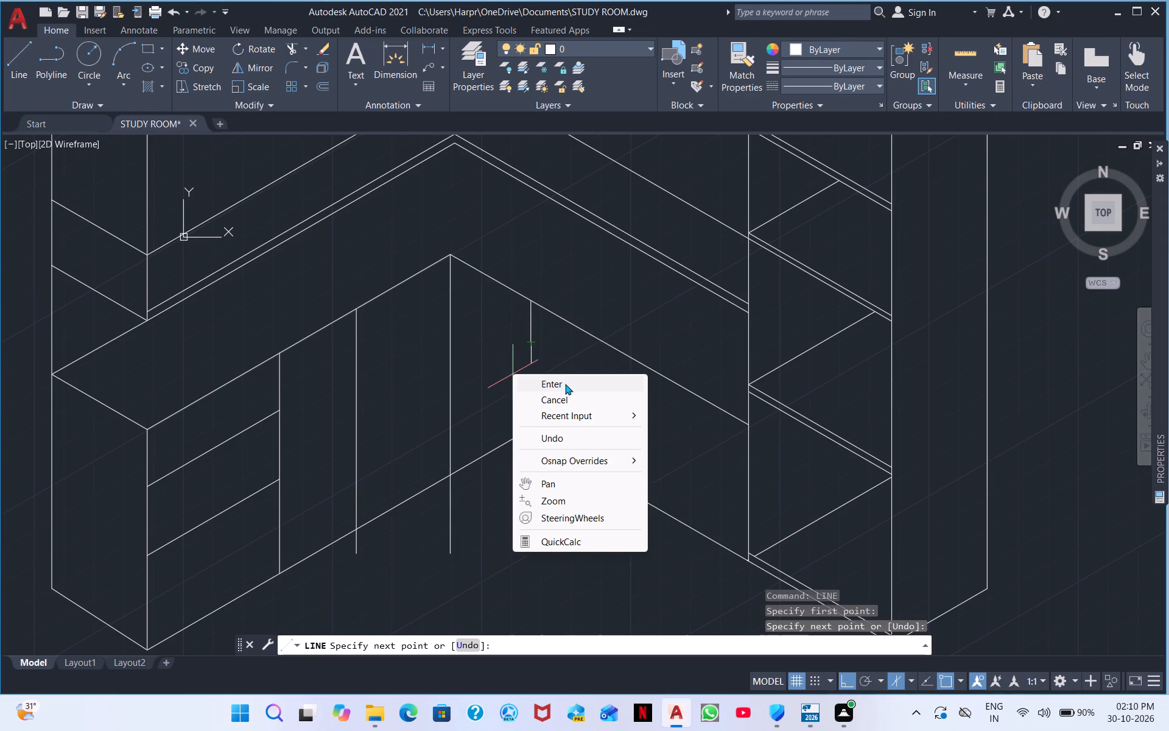
# Erase the 30° line running from the cabinet floor line's end past the shelf tower's floor line.
pyautogui.moveTo(555, 422); pyautogui.dragTo(535, 393)
pyautogui.rightClick(588, 428)
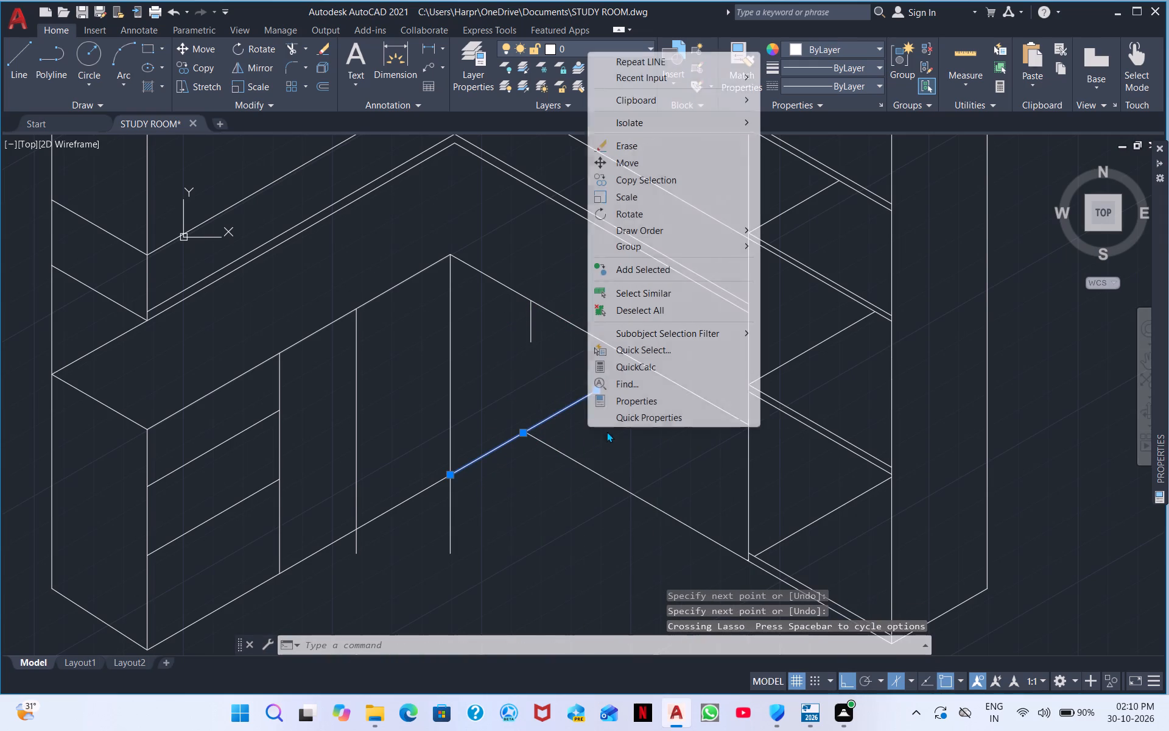
pyautogui.click(634, 146)
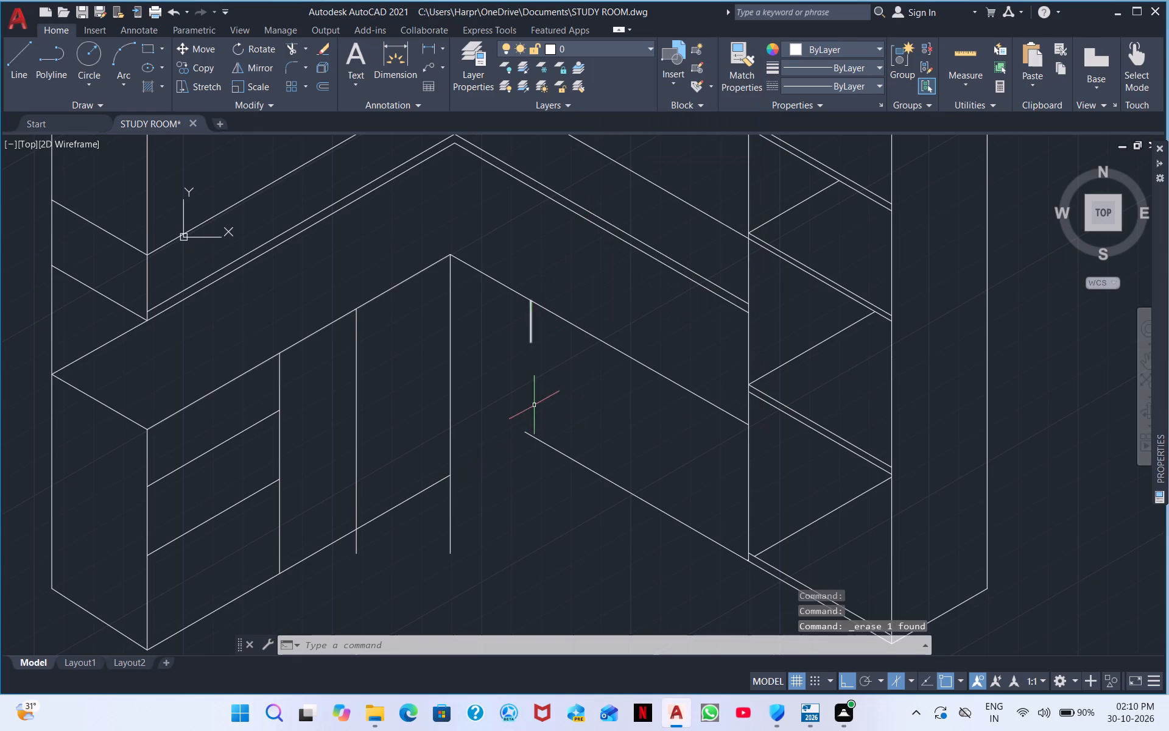
# Draw an extension of the shelf tower's floor line from its trimmed end to just past the inner corner's vertical in the left isoplane.
pyautogui.click(12, 65)
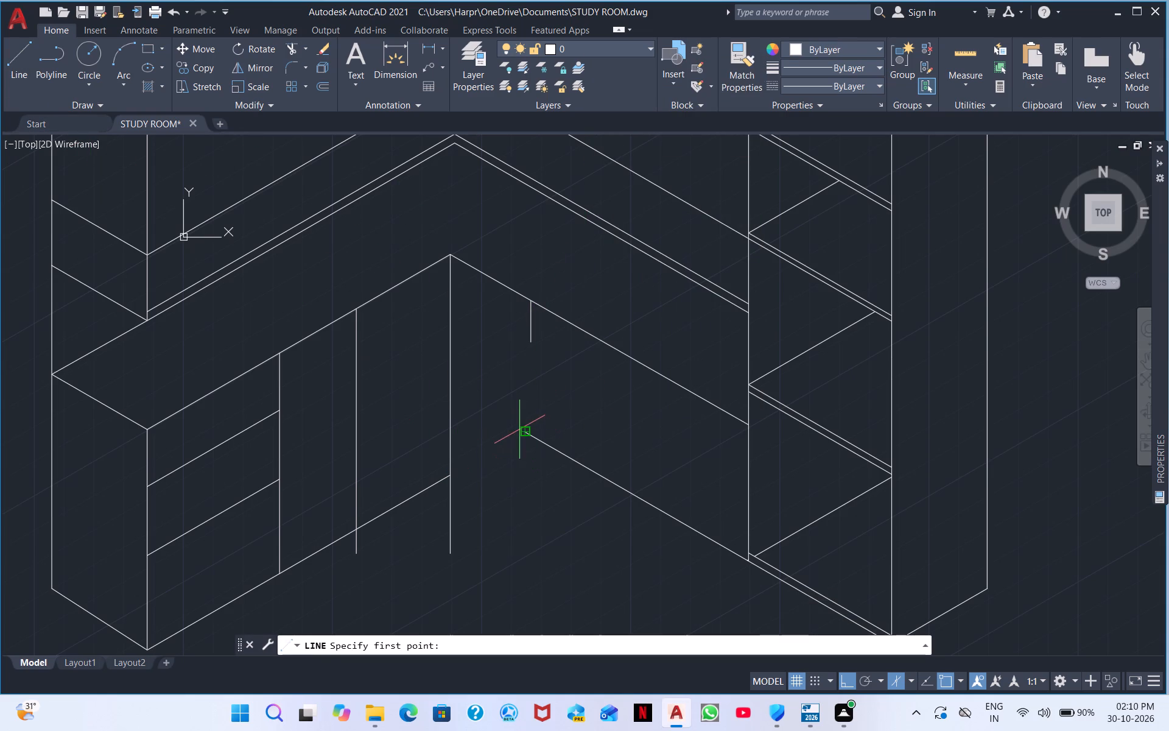
pyautogui.click(525, 429)
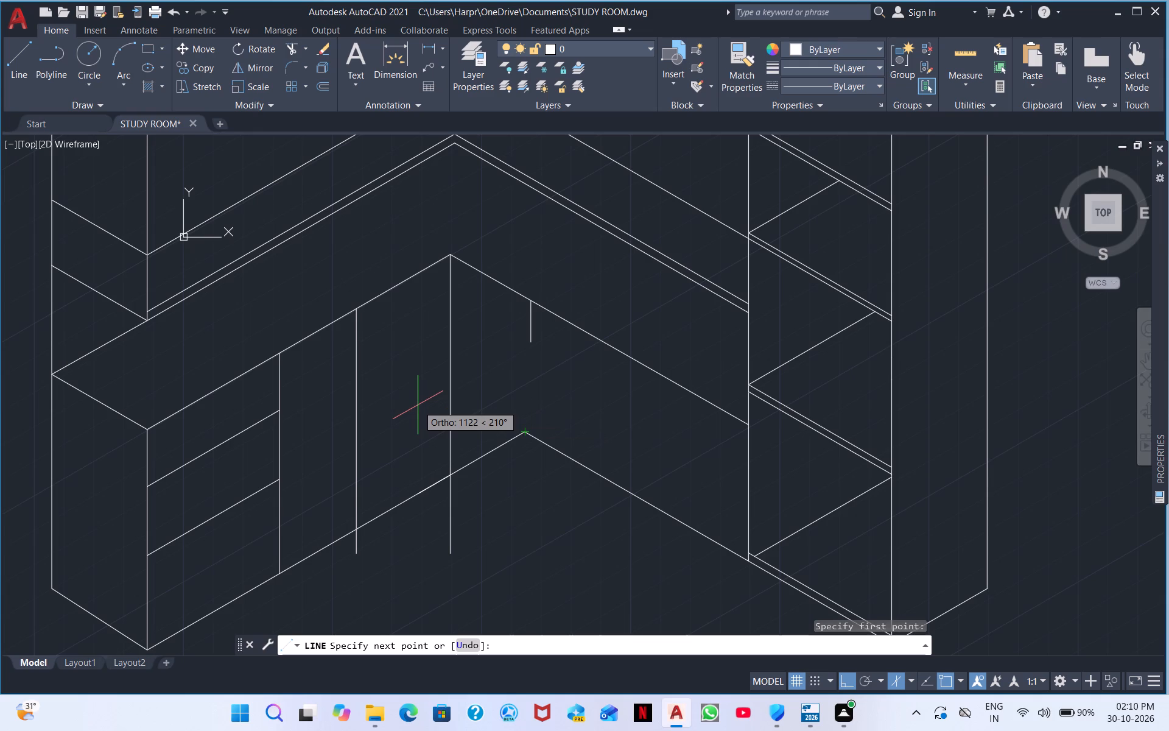
pyautogui.press('F5')
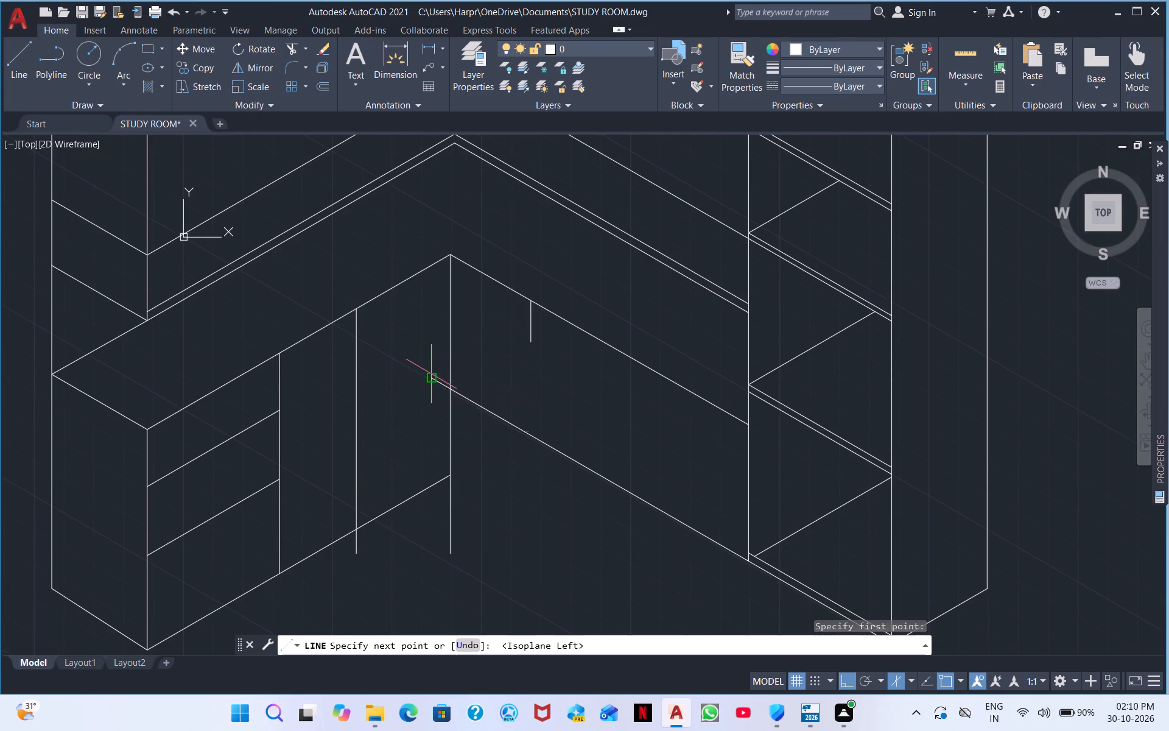
pyautogui.click(431, 374)
pyautogui.rightClick(516, 388)
pyautogui.click(567, 402)
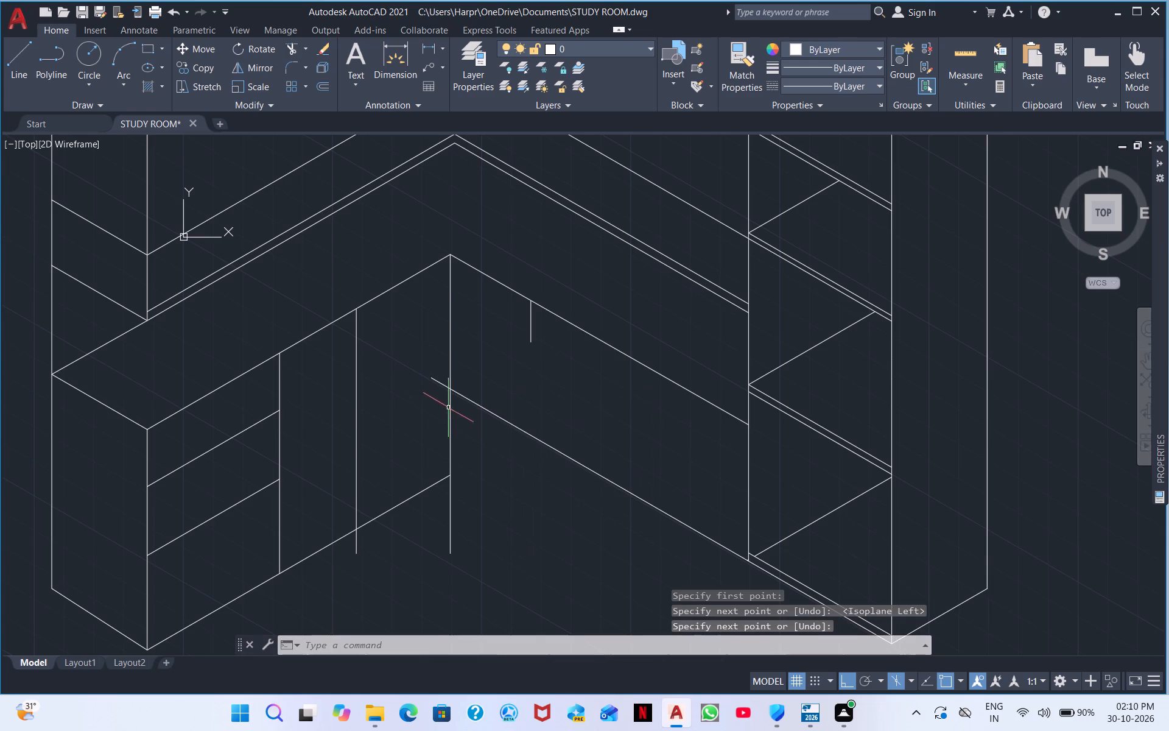
pyautogui.scroll(-1, 477, 506)
pyautogui.scroll(3, 473, 500)
pyautogui.moveTo(444, 491); pyautogui.dragTo(447, 496)
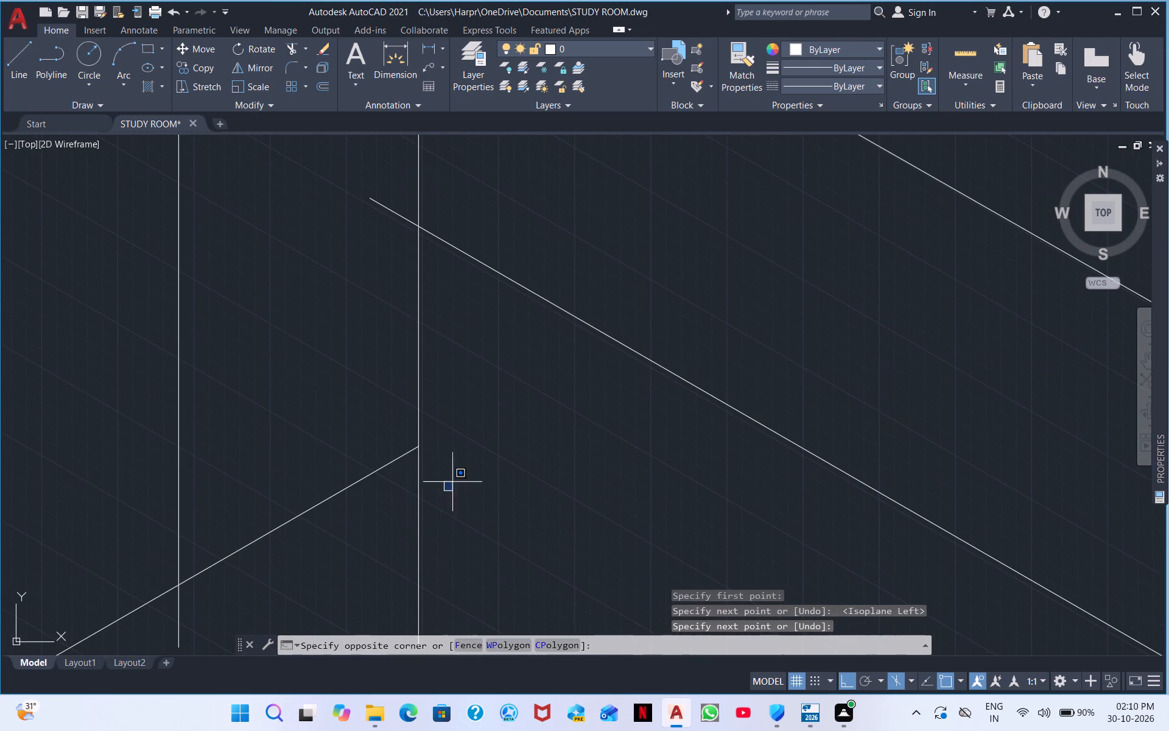
pyautogui.click(490, 453)
# Draw a vertical from the shelf tower wing's desktop edge, nearer the tower, down past the floor line.
pyautogui.scroll(-3, 491, 453)
pyautogui.moveTo(491, 456); pyautogui.dragTo(479, 534, button='middle')
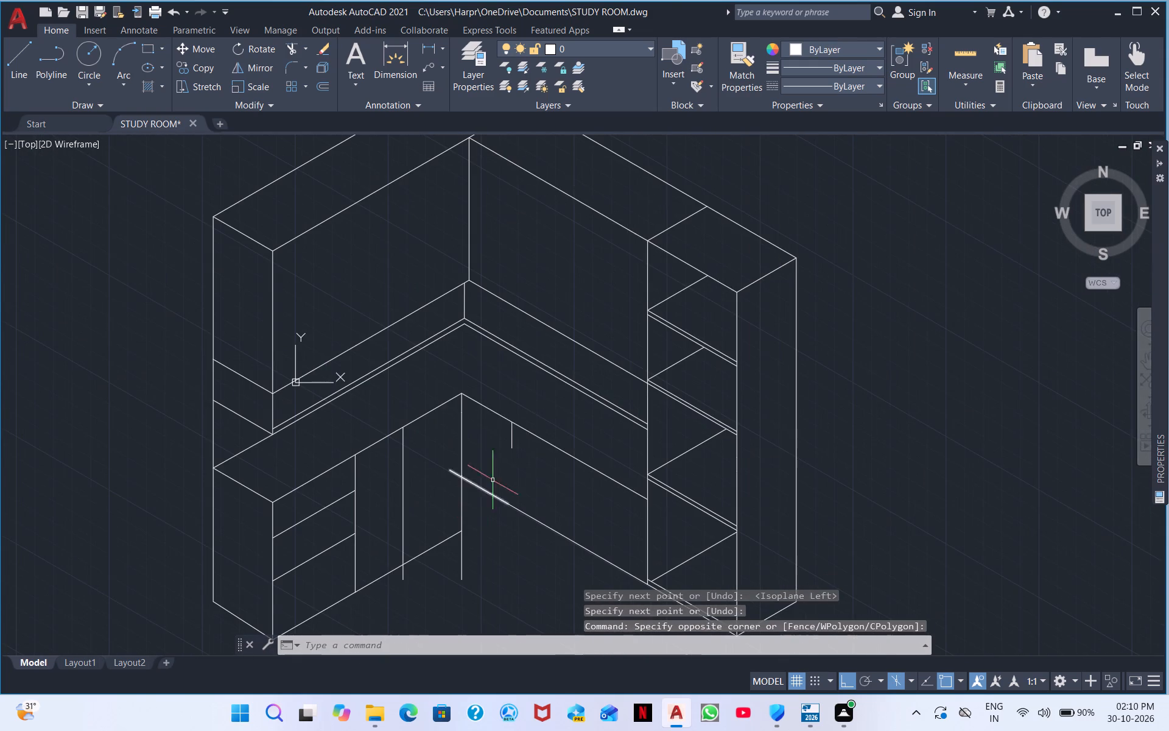
pyautogui.click(7, 65)
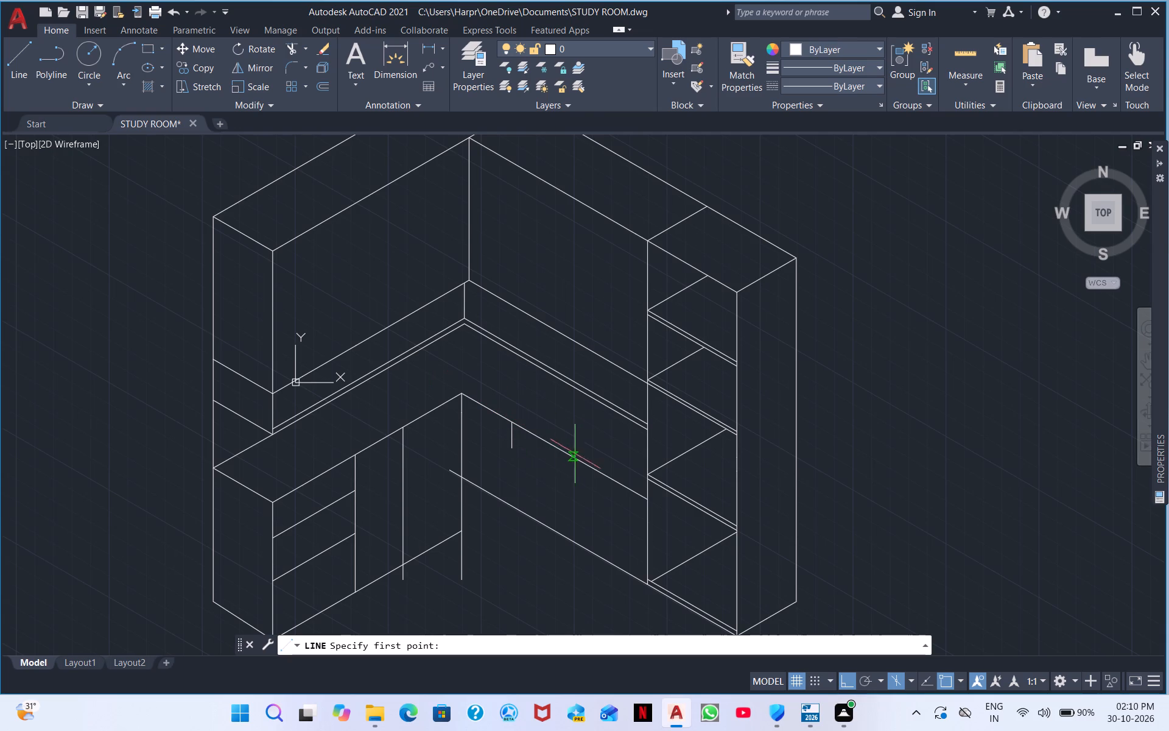
pyautogui.click(574, 461)
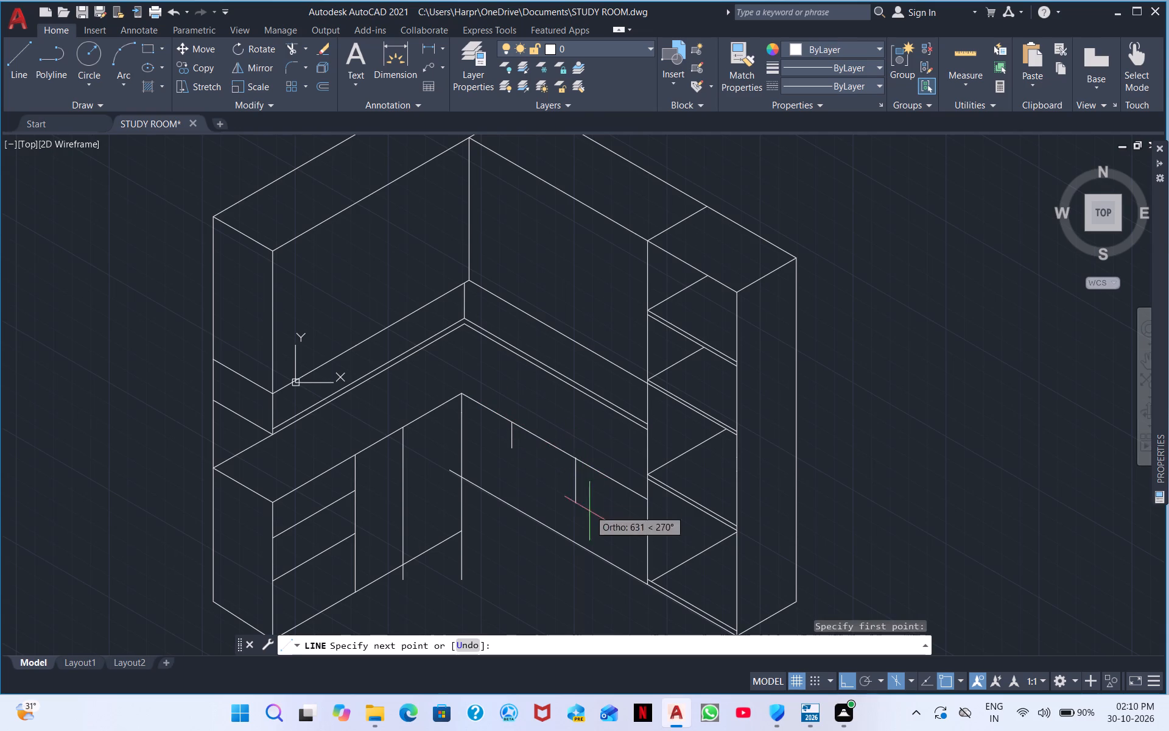
pyautogui.click(563, 575)
pyautogui.rightClick(570, 573)
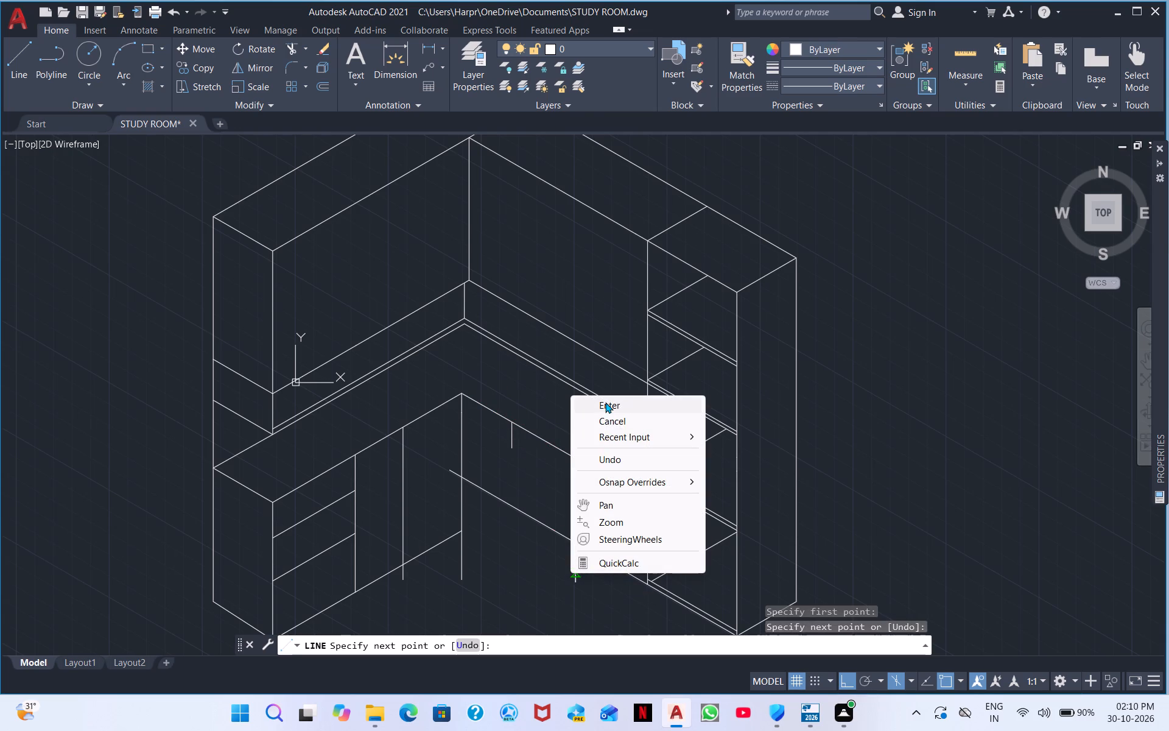
pyautogui.click(605, 402)
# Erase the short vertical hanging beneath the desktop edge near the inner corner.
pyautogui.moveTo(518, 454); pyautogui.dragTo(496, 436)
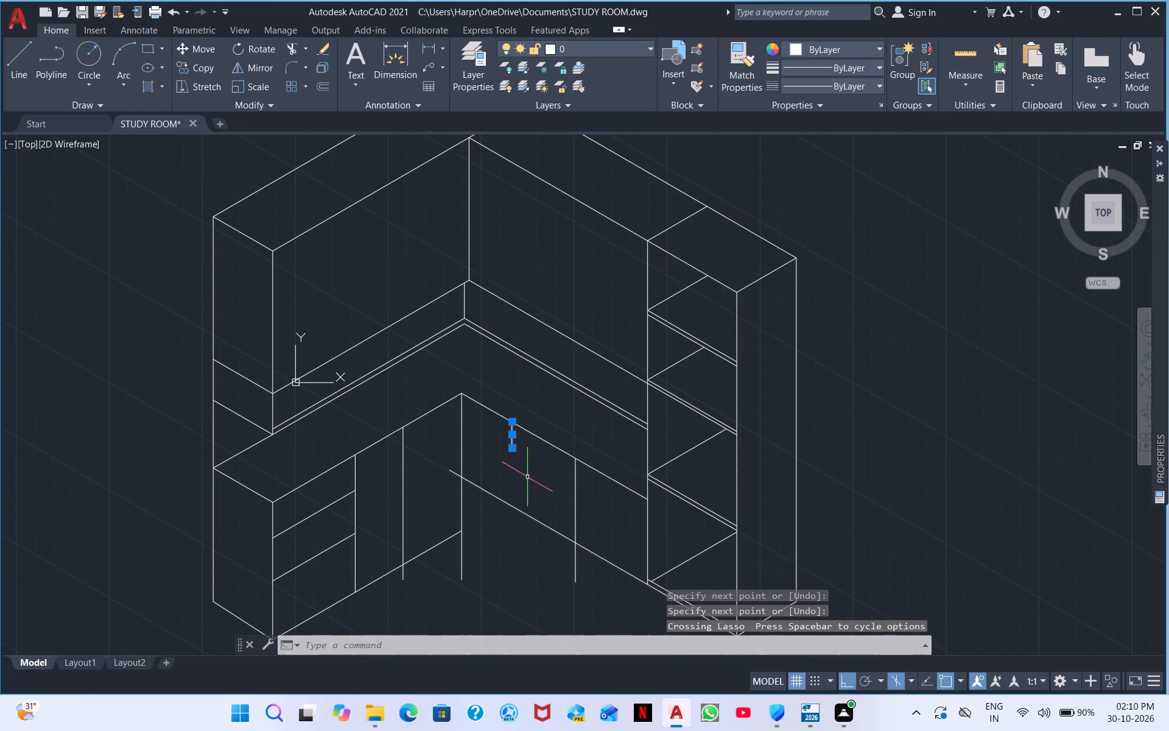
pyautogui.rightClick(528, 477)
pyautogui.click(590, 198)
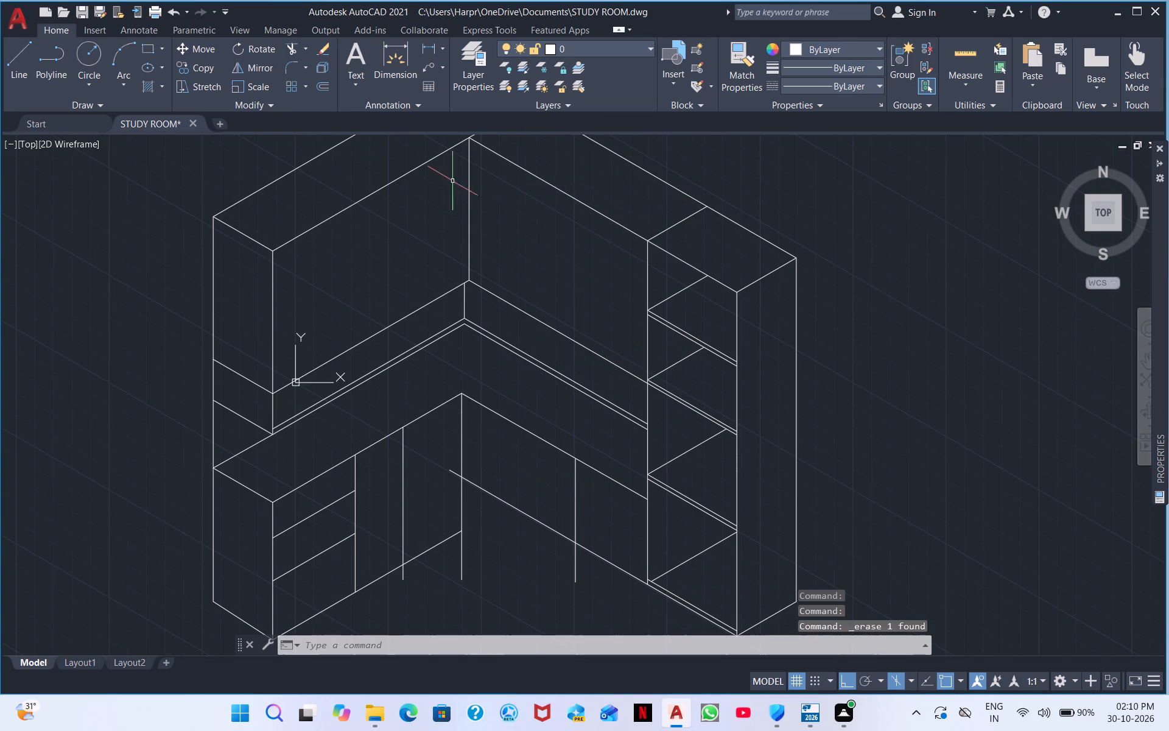
# Draw a vertical from the shelf tower wing's desktop edge, near the inner corner, down just past the floor line.
pyautogui.click(21, 58)
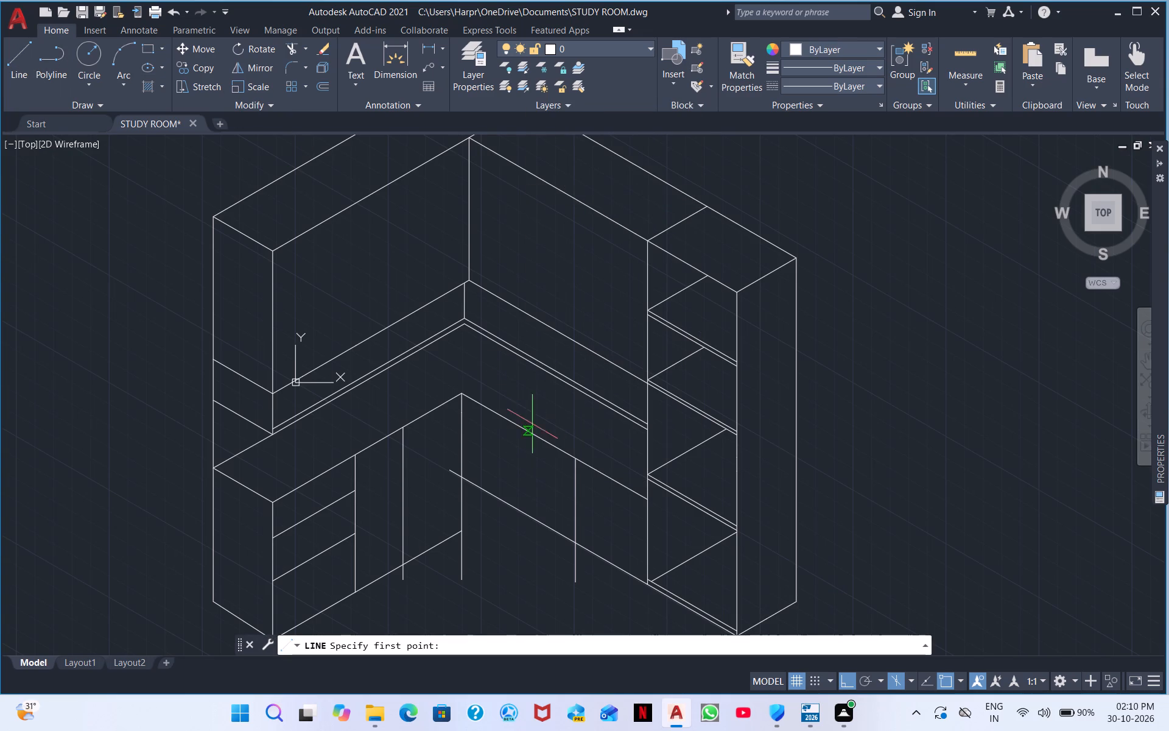
pyautogui.click(513, 425)
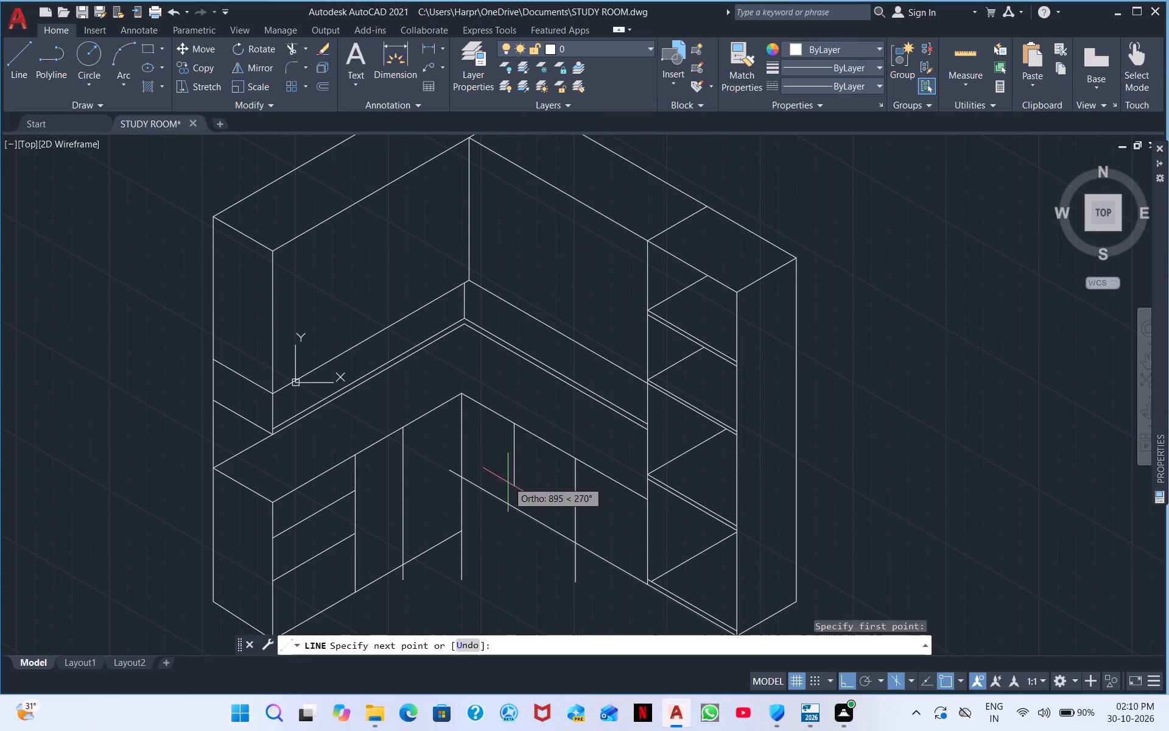
pyautogui.click(507, 521)
pyautogui.rightClick(541, 489)
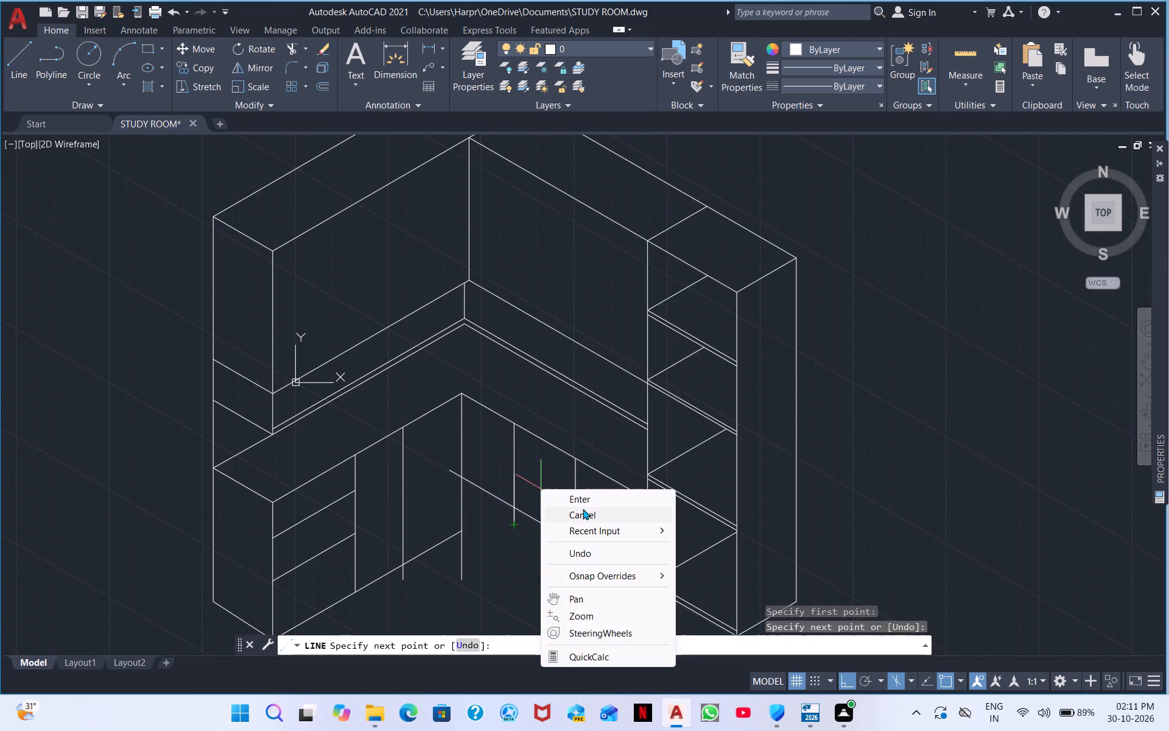
pyautogui.click(583, 499)
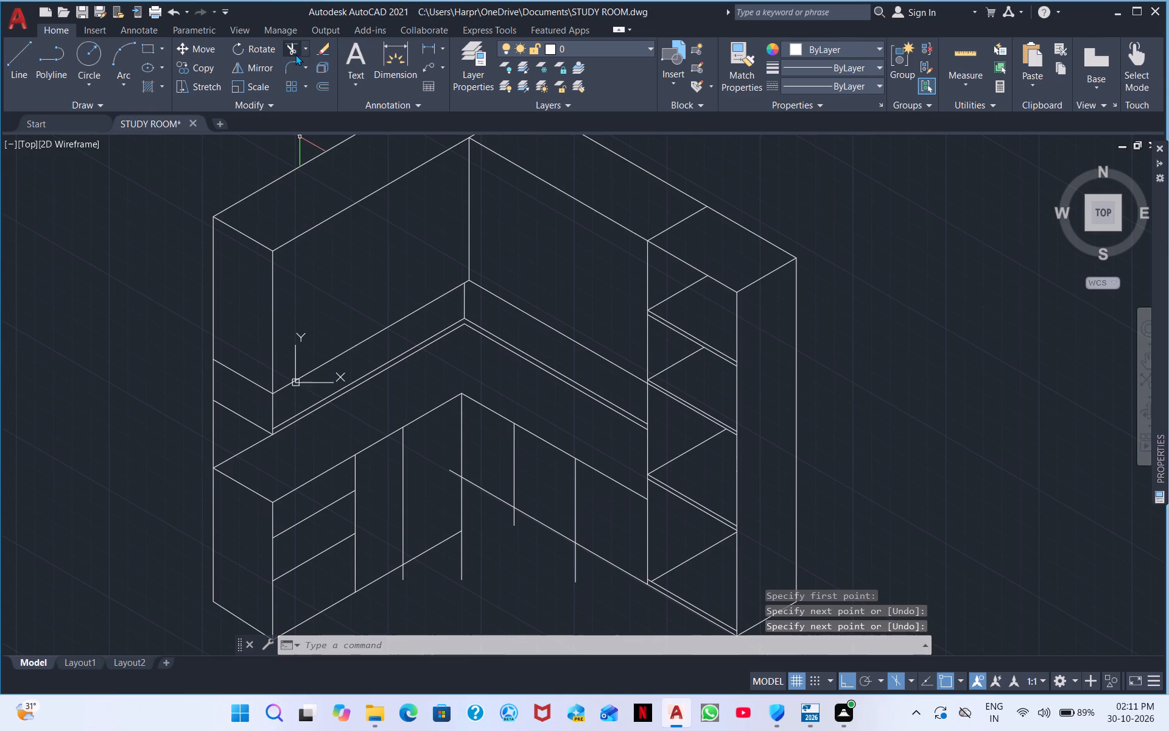
# Trim the tower floor line beyond the inner corner's vertical, and the corner's and tower wing's two verticals below the floor lines.
pyautogui.click(295, 54)
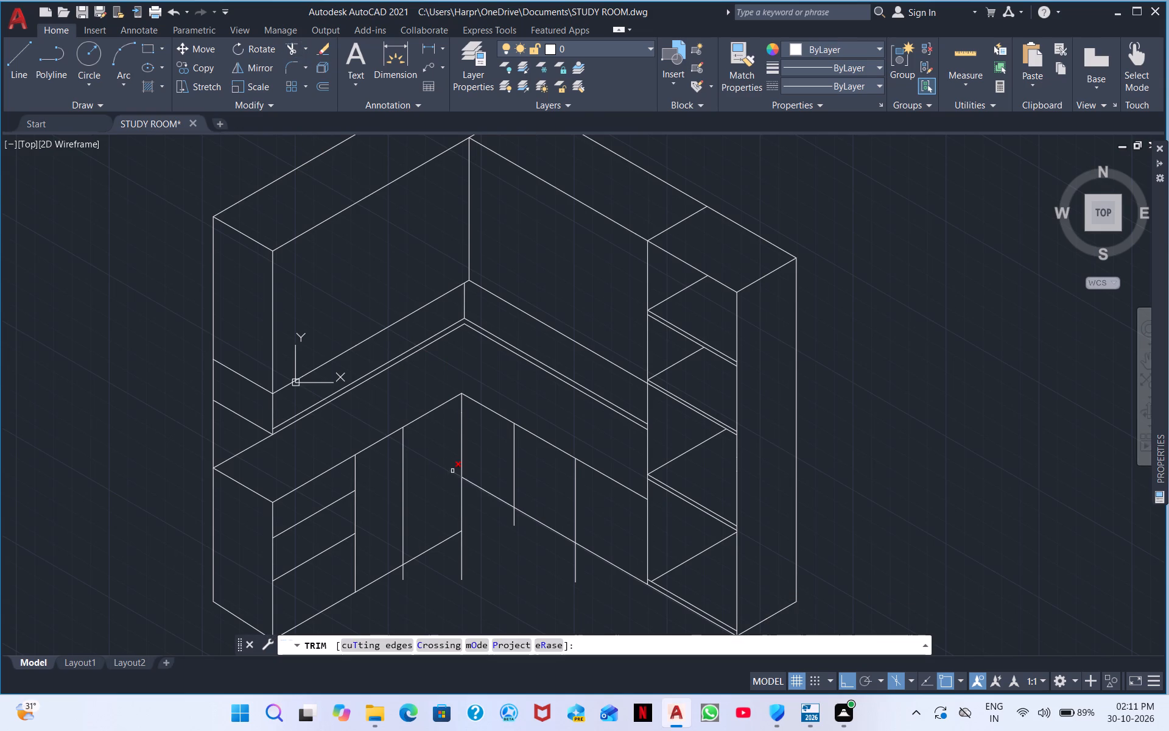
pyautogui.click(452, 470)
pyautogui.moveTo(465, 571); pyautogui.dragTo(436, 565)
pyautogui.moveTo(519, 520); pyautogui.dragTo(517, 520)
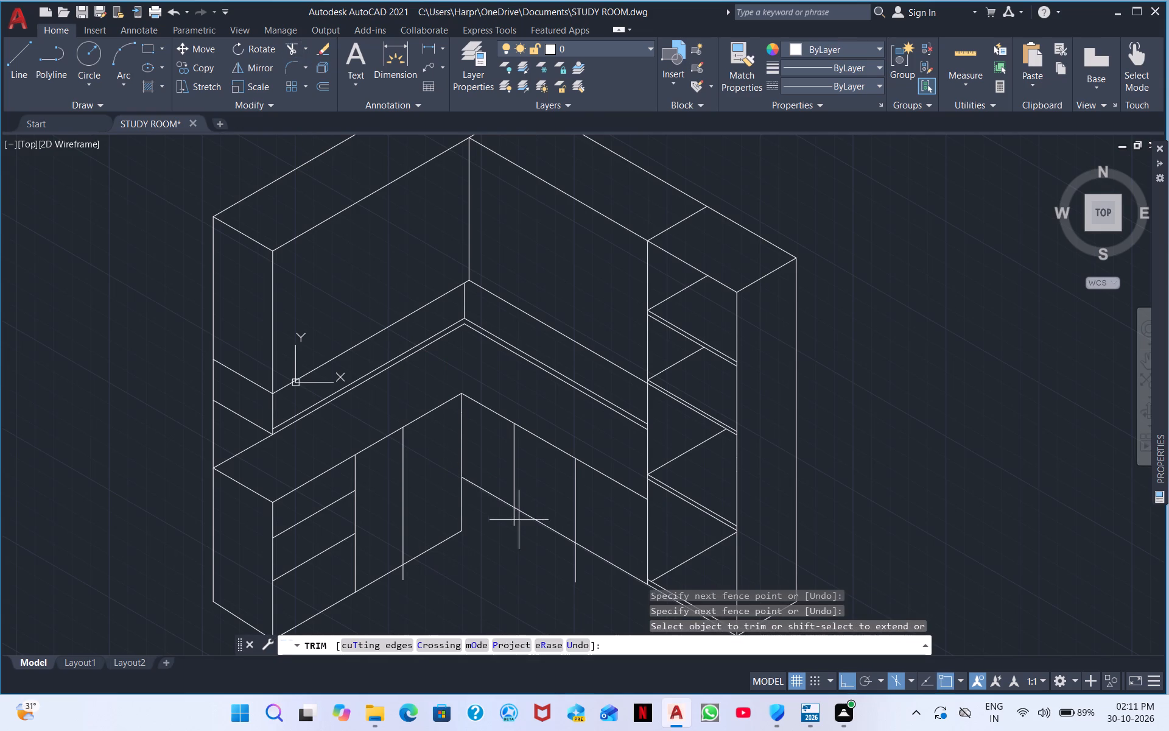
pyautogui.moveTo(517, 520); pyautogui.dragTo(486, 509)
pyautogui.moveTo(586, 568); pyautogui.dragTo(547, 551)
# Trim the part of the vertical between the drawer cabinet and inner corner that extends below the cabinet floor line.
pyautogui.moveTo(514, 551); pyautogui.dragTo(552, 584, button='middle')
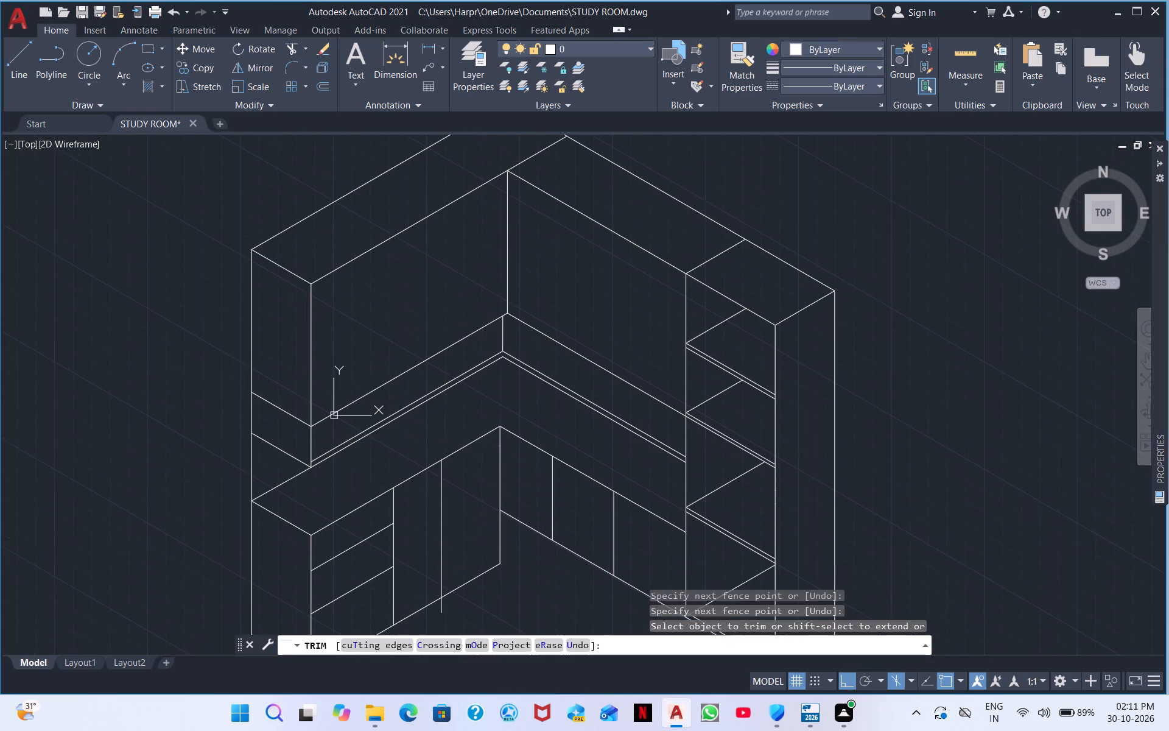
pyautogui.moveTo(433, 611); pyautogui.dragTo(439, 613)
pyautogui.moveTo(441, 613); pyautogui.dragTo(447, 609)
pyautogui.moveTo(449, 608); pyautogui.dragTo(460, 601)
pyautogui.moveTo(454, 598); pyautogui.dragTo(454, 601)
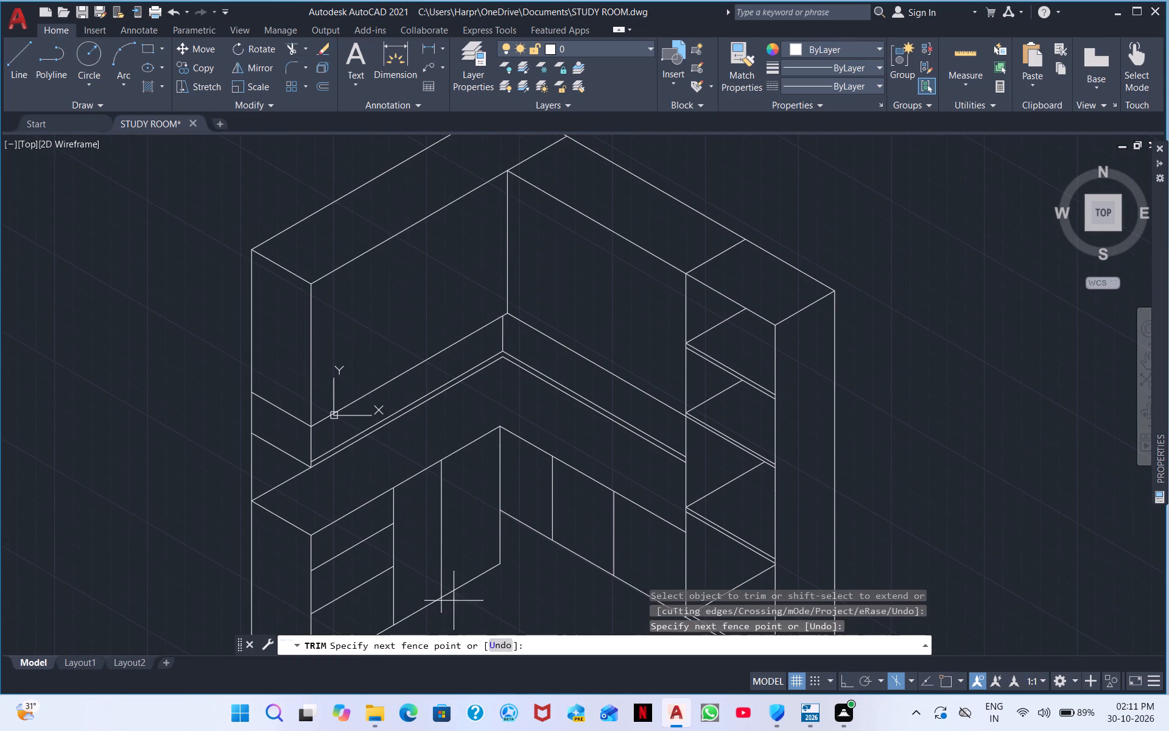
pyautogui.moveTo(454, 601); pyautogui.dragTo(447, 598)
pyautogui.click(448, 598)
pyautogui.rightClick(516, 593)
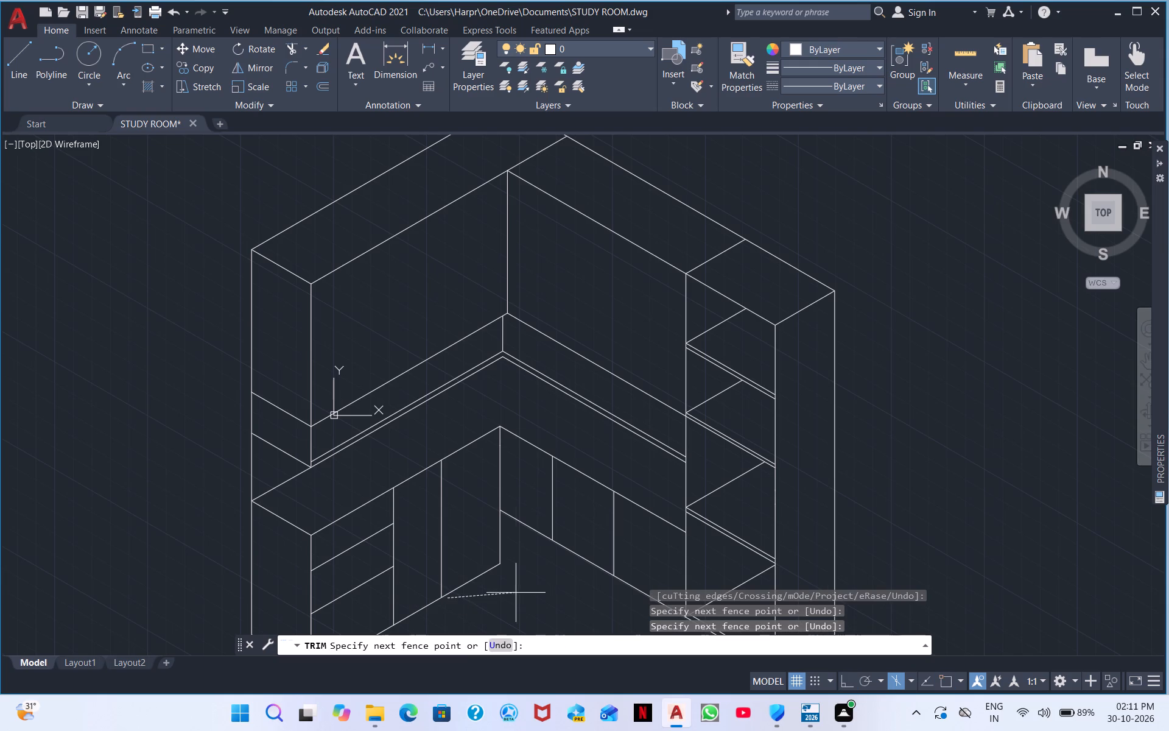
pyautogui.click(502, 608)
pyautogui.rightClick(515, 573)
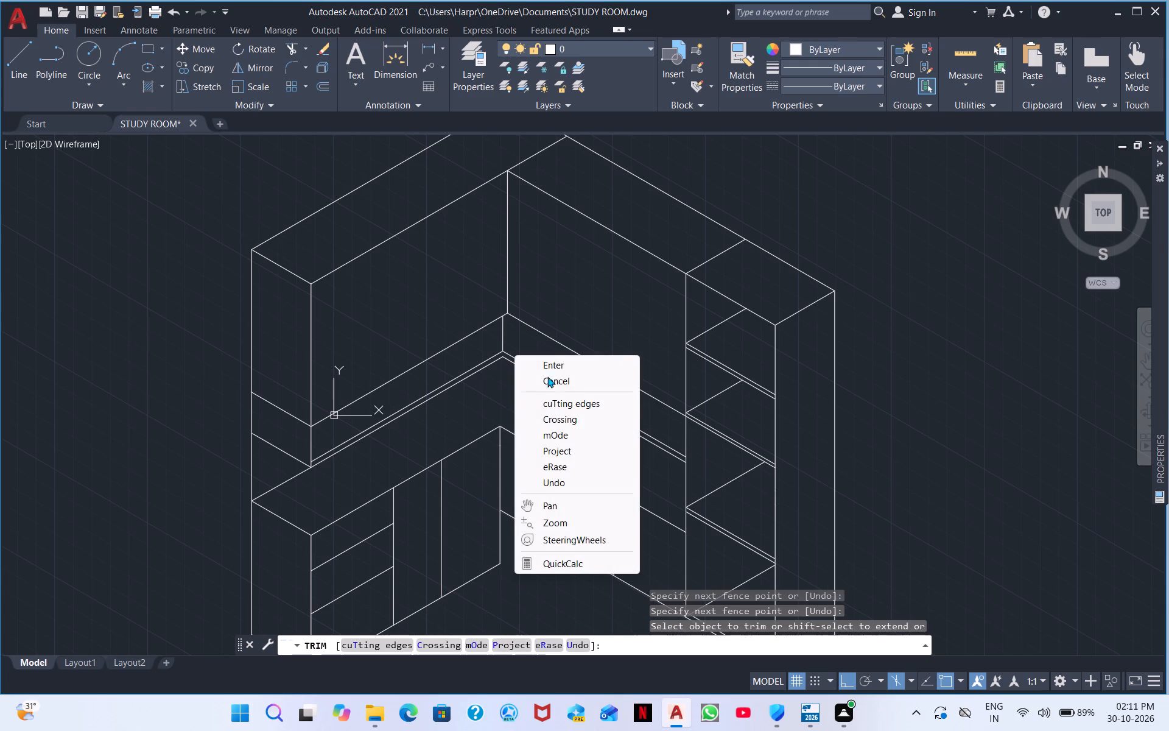
pyautogui.click(557, 364)
# Move the vertical between the drawer cabinet and inner corner slightly along the desktop edge toward the corner.
pyautogui.moveTo(469, 502); pyautogui.dragTo(429, 503)
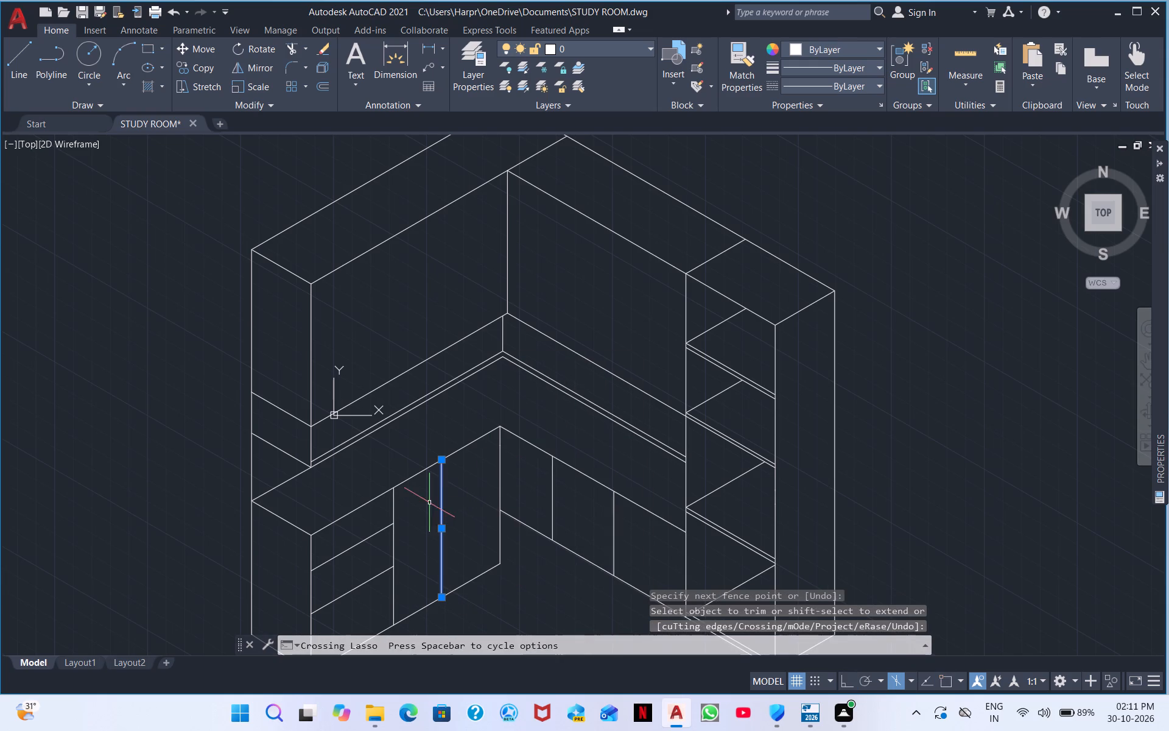
pyautogui.rightClick(478, 472)
pyautogui.click(533, 211)
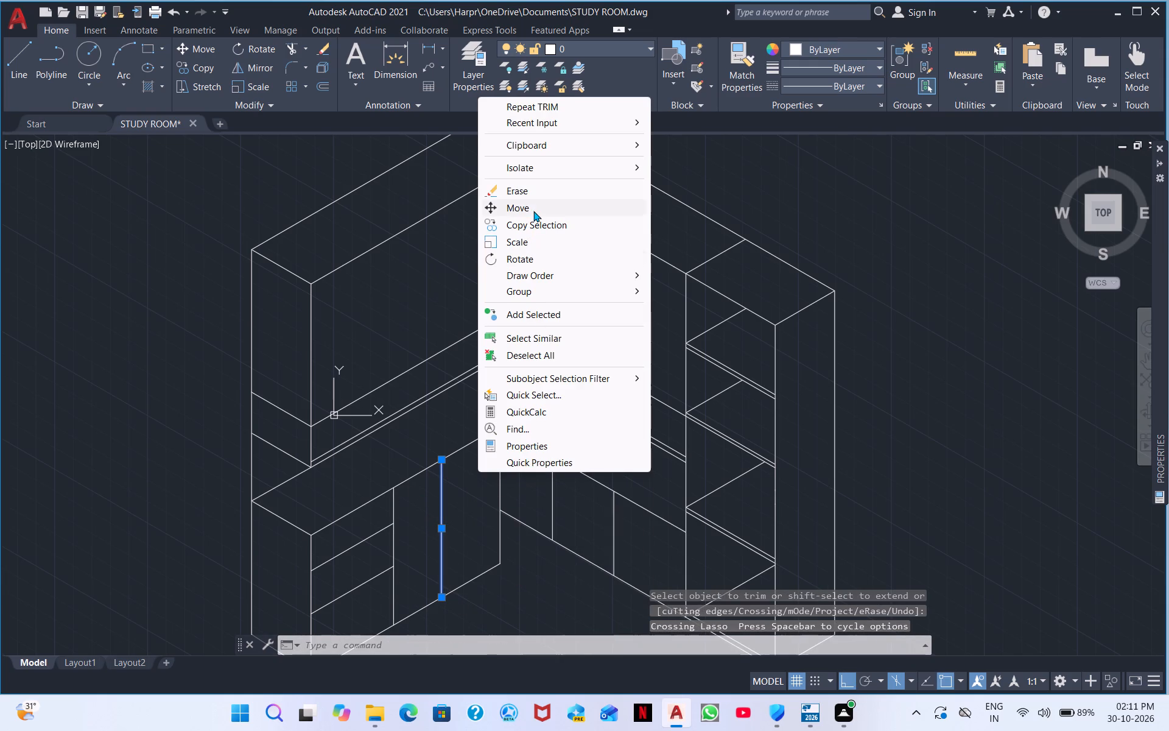
pyautogui.scroll(3, 429, 468)
pyautogui.click(480, 439)
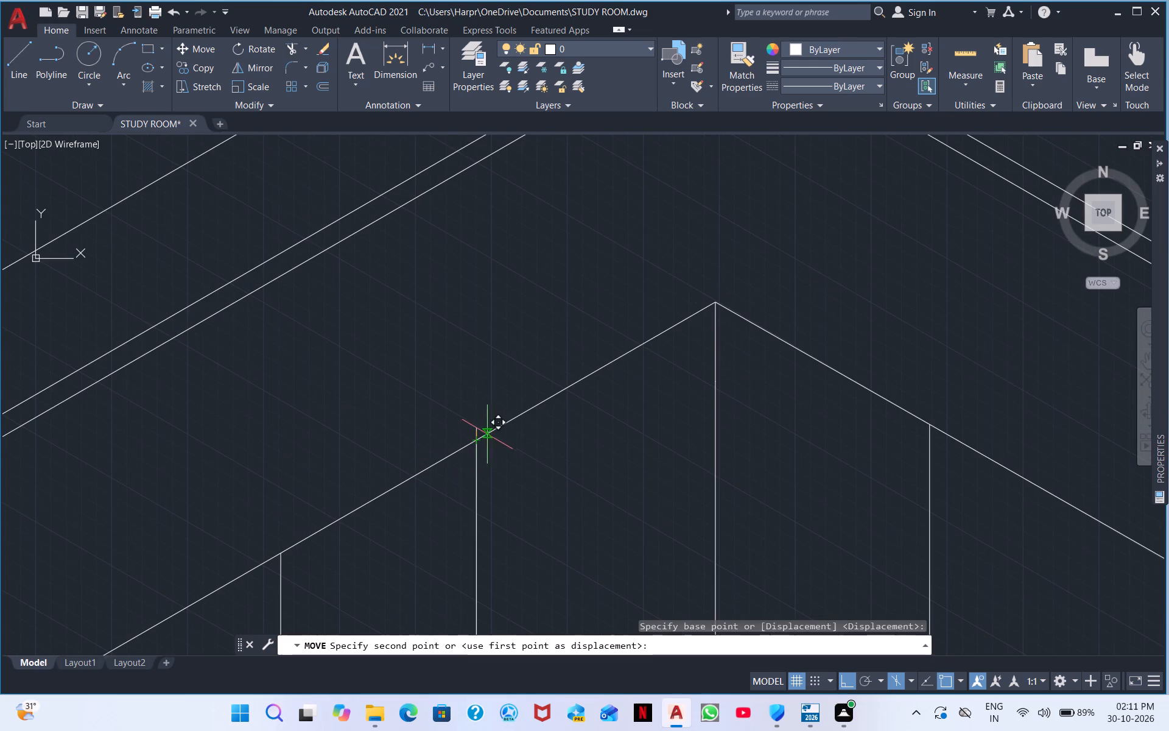
pyautogui.click(499, 430)
pyautogui.scroll(-1, 500, 453)
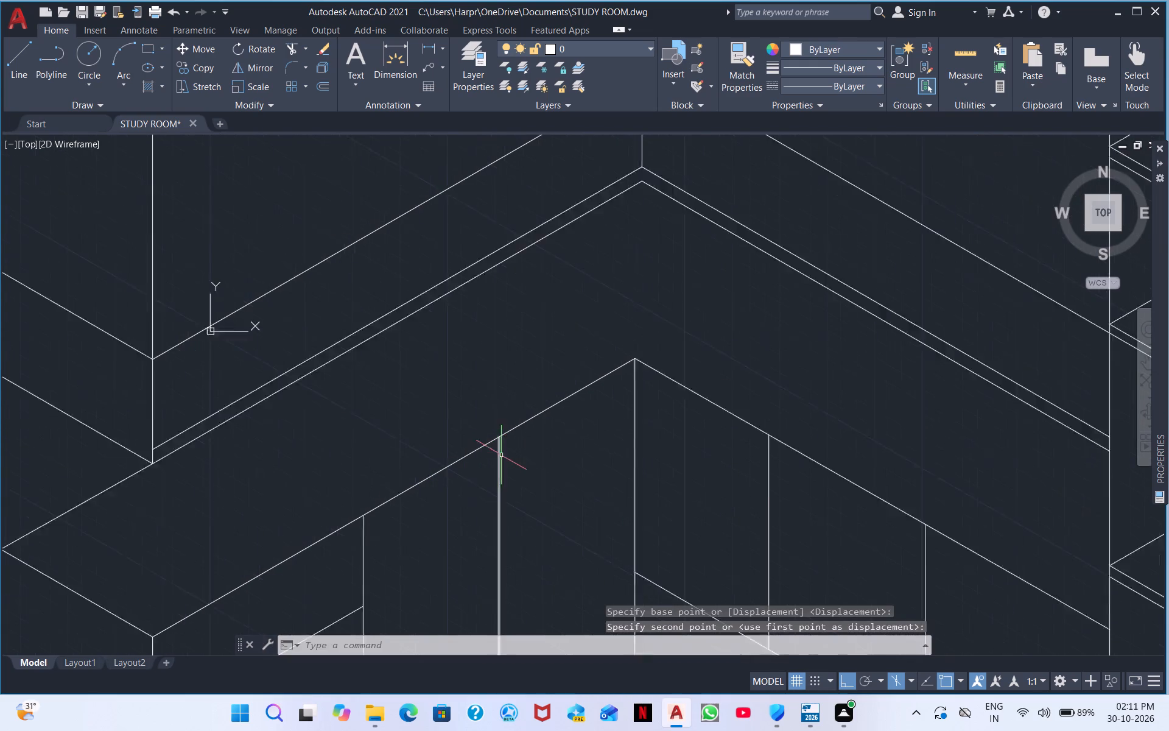
pyautogui.scroll(-1, 501, 455)
pyautogui.moveTo(519, 464); pyautogui.dragTo(399, 345, button='middle')
pyautogui.scroll(-1, 397, 347)
pyautogui.rightClick(533, 561)
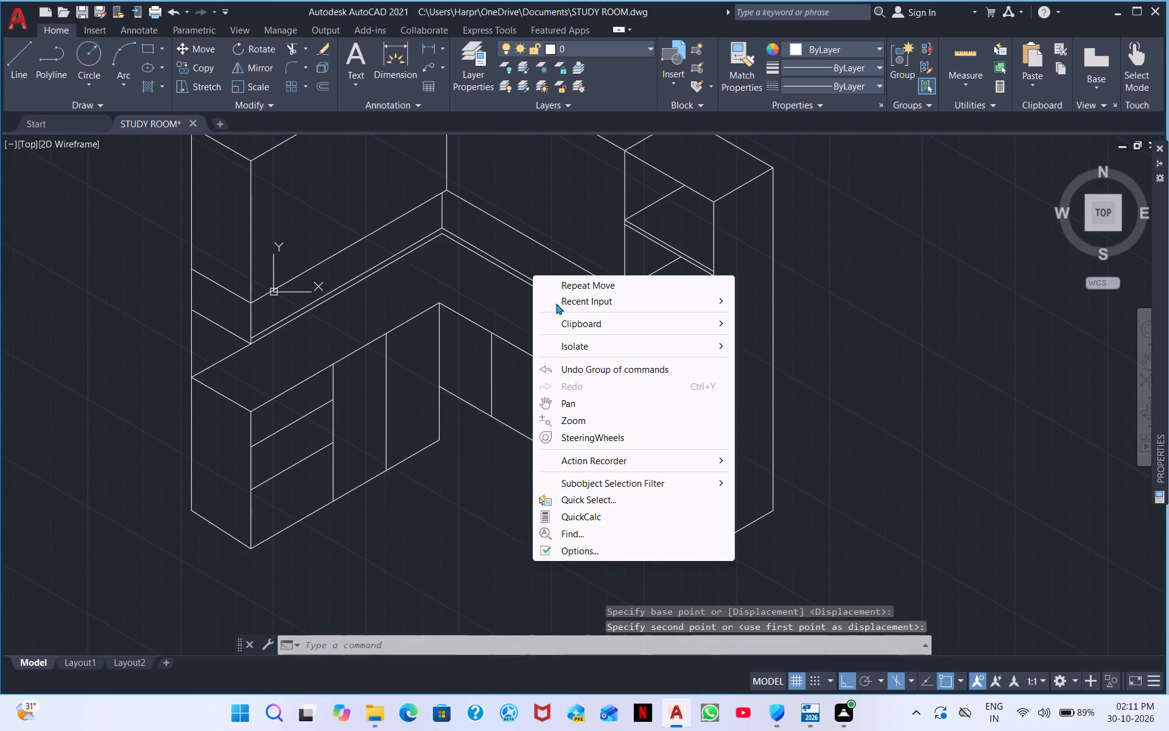
pyautogui.click(919, 315)
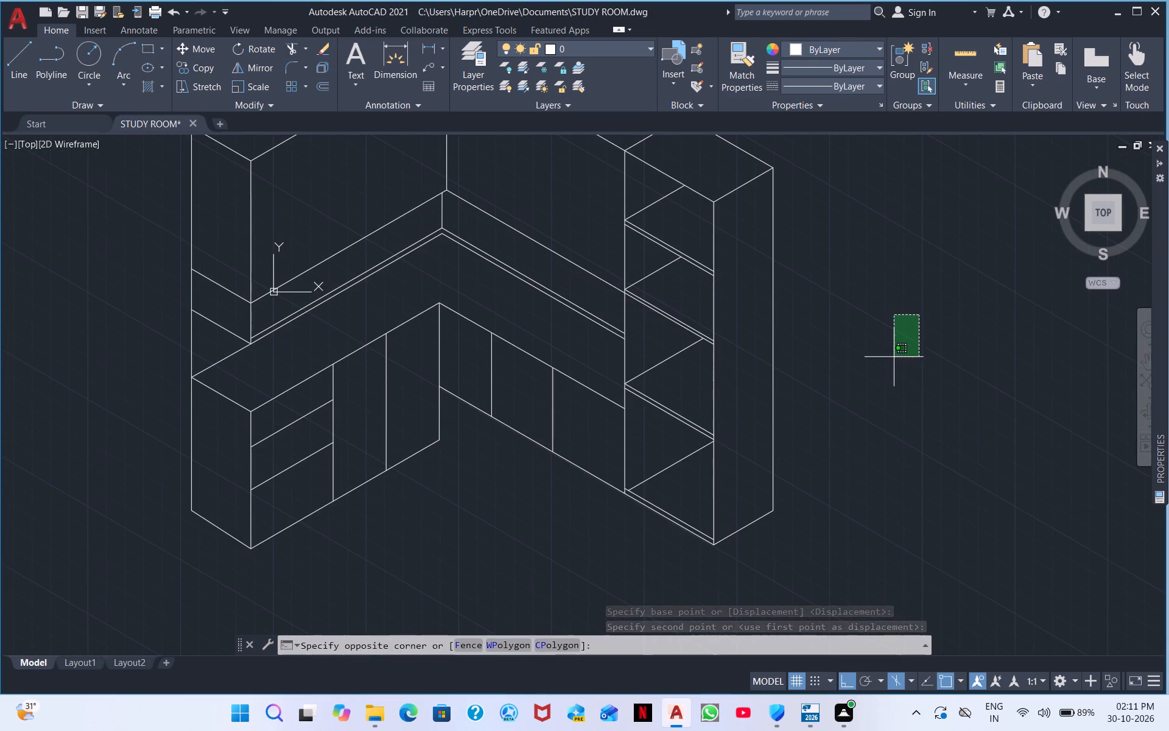
pyautogui.click(894, 357)
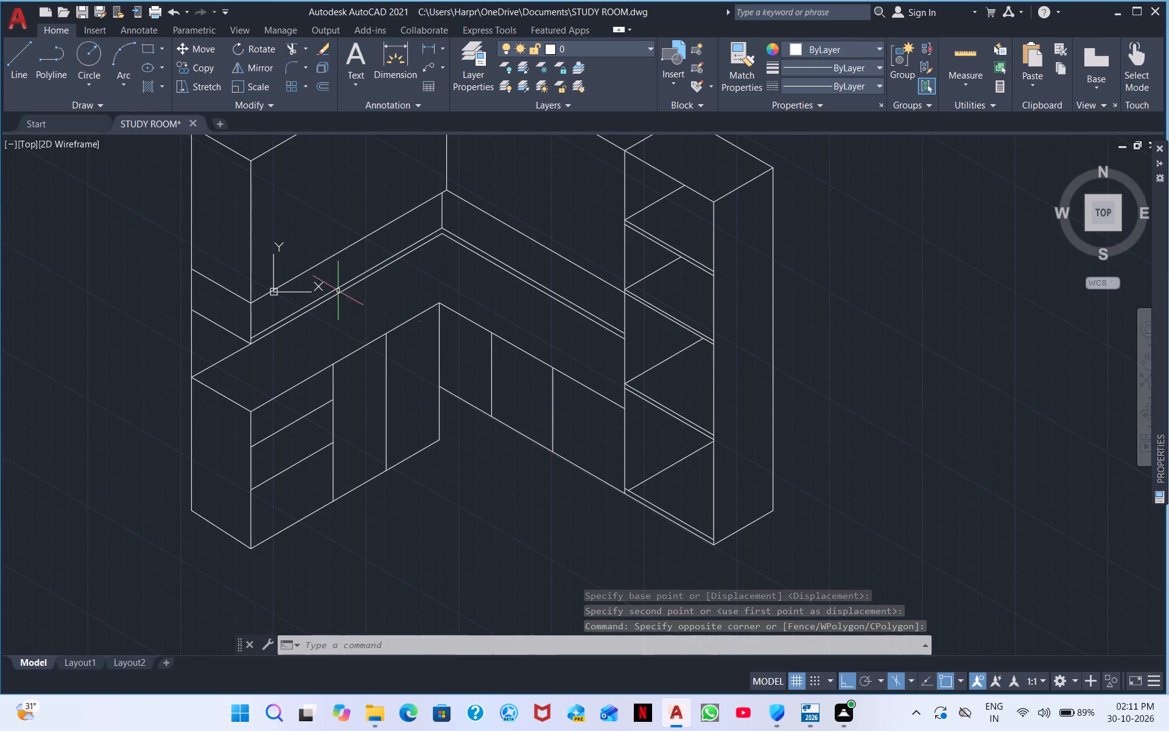
# Draw a line continuing the drawer wing's floor line from the base of the inner corner's vertical to the tower wing's floor line.
pyautogui.click(23, 64)
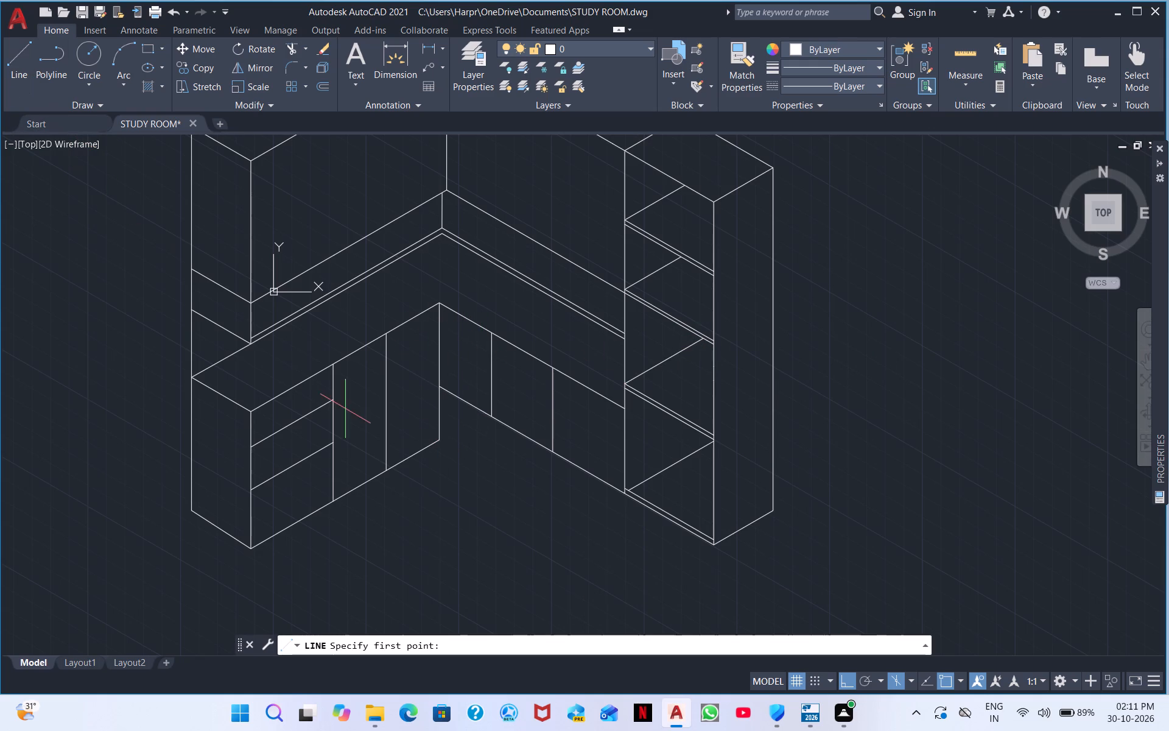
pyautogui.click(437, 441)
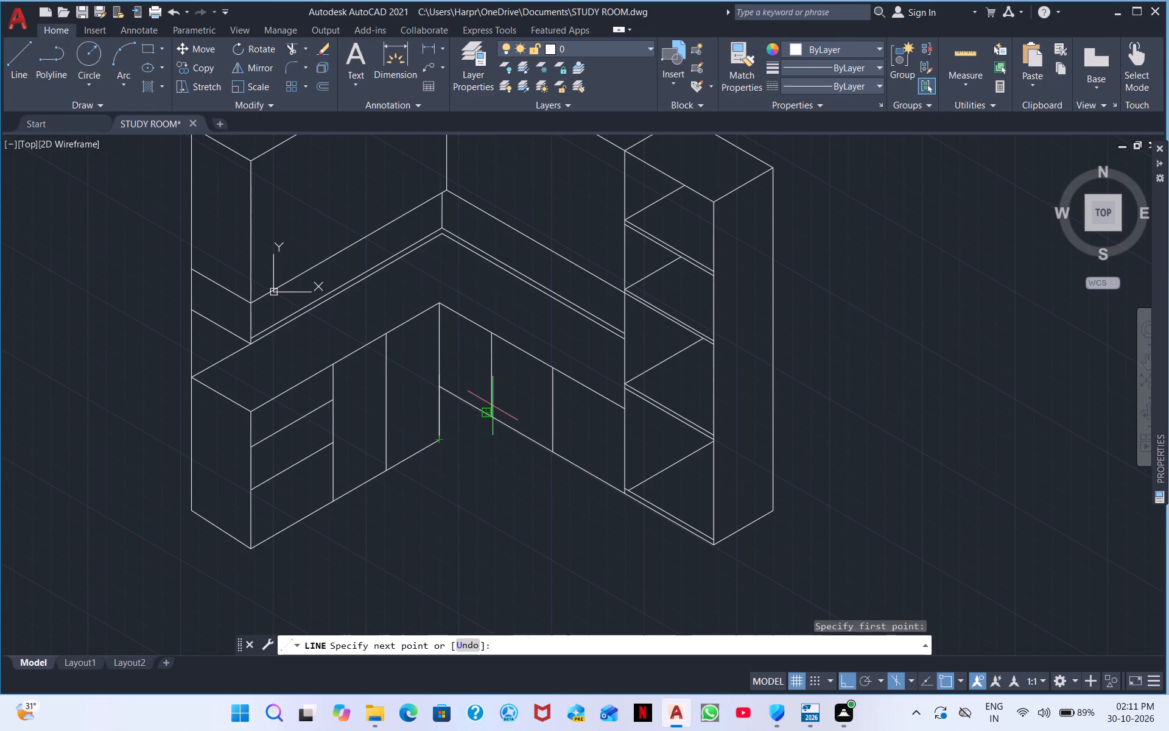
pyautogui.click(488, 411)
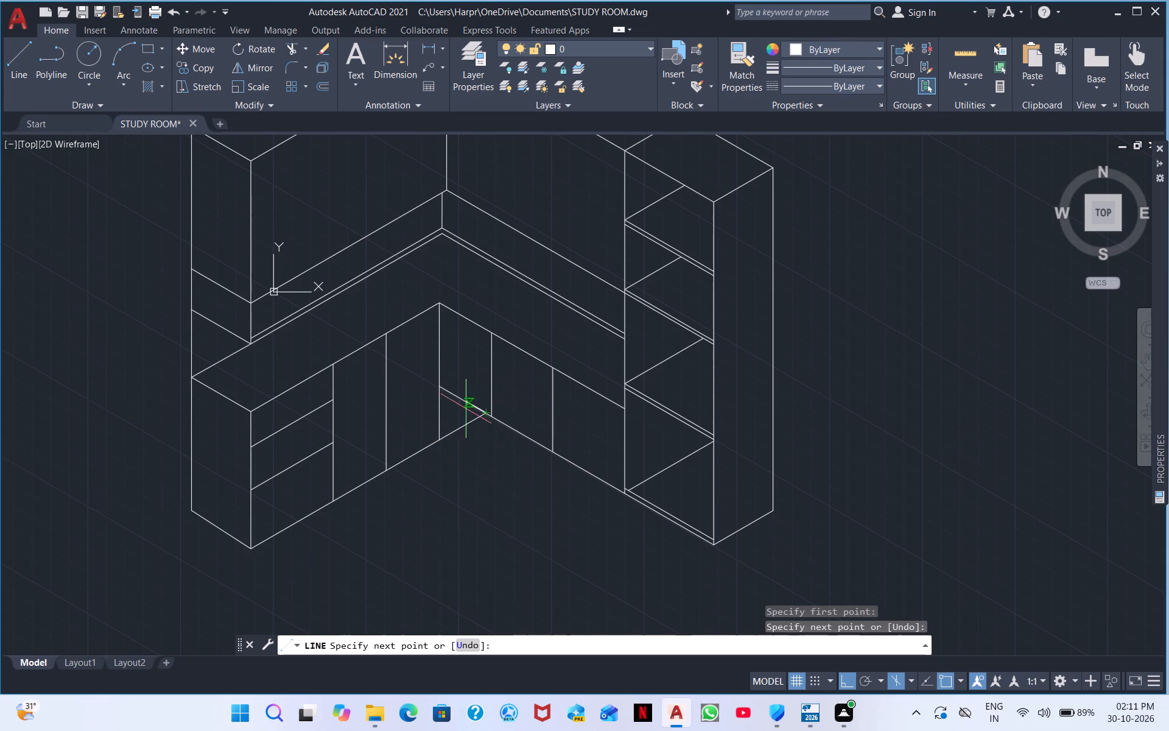
pyautogui.rightClick(488, 498)
pyautogui.click(532, 504)
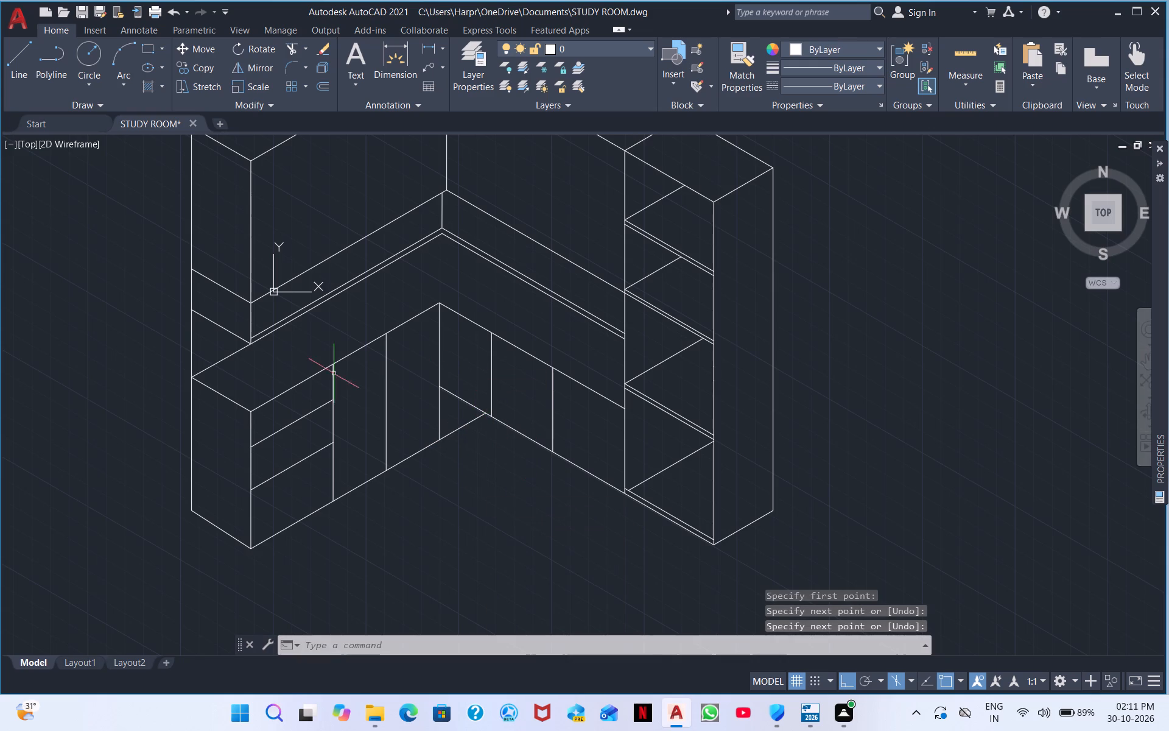
# Sketch a slim isometric handle outline, about 430 long, on the top drawer front just below the desktop edge.
pyautogui.scroll(1, 312, 388)
pyautogui.scroll(-1, 318, 415)
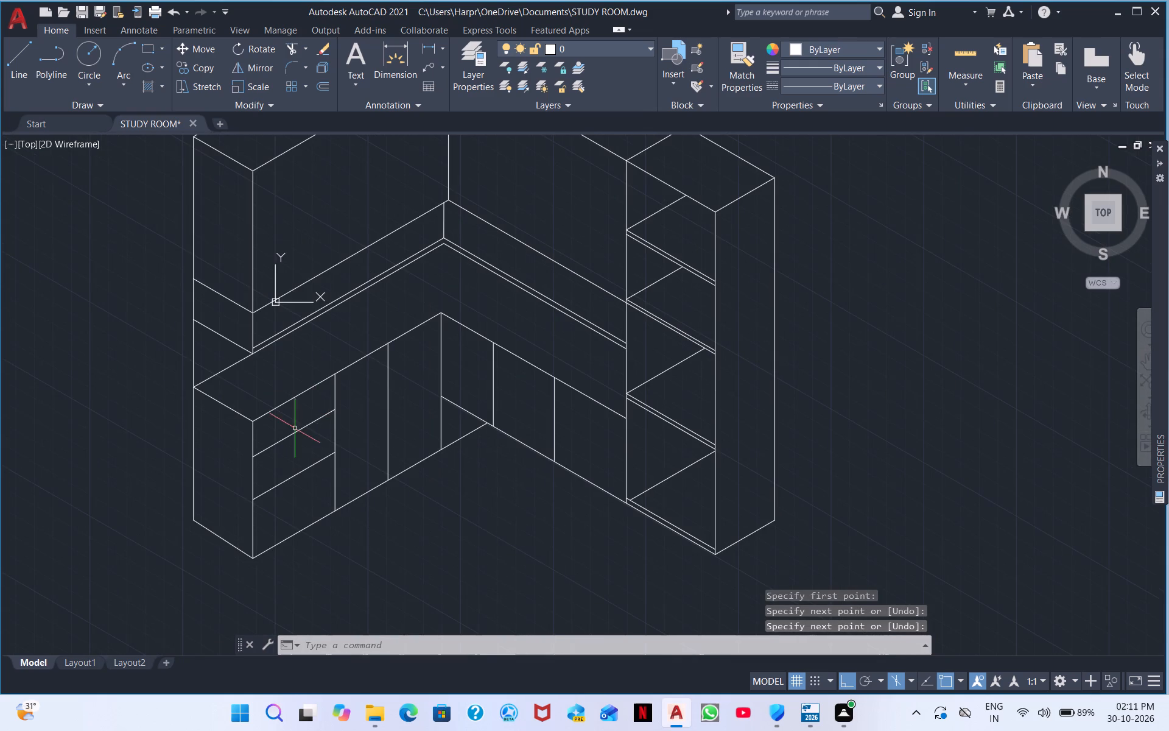
pyautogui.scroll(2, 294, 429)
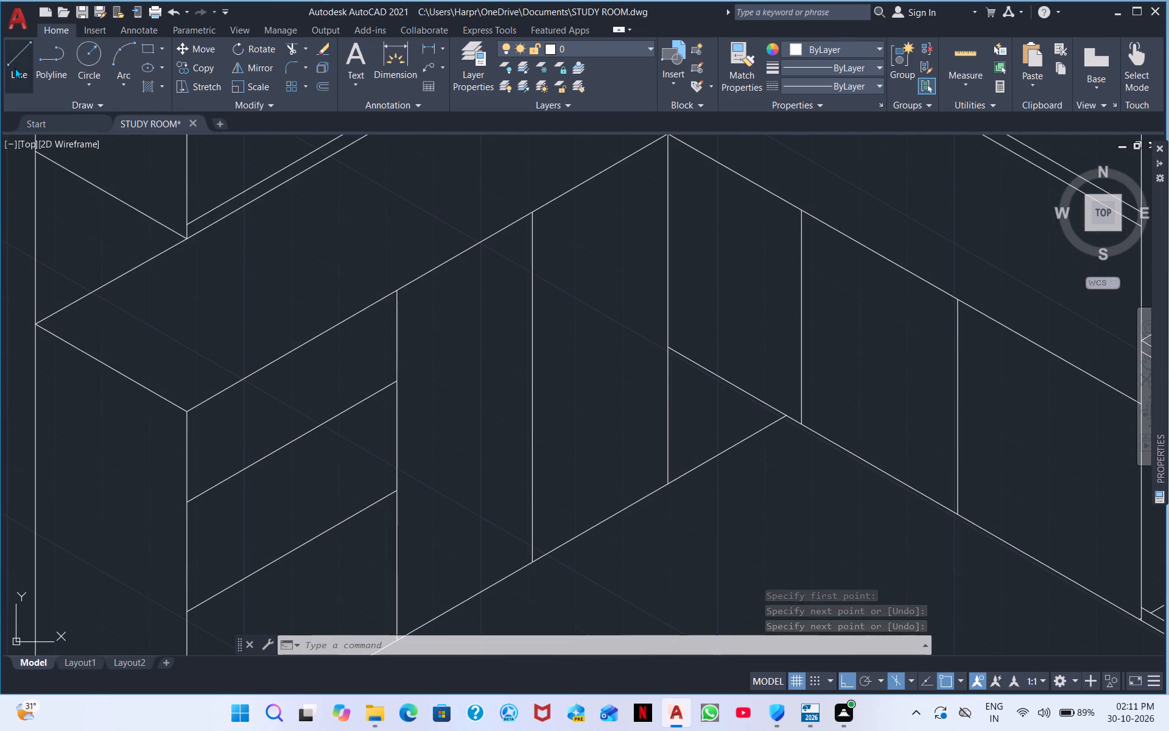
pyautogui.click(15, 68)
pyautogui.click(251, 390)
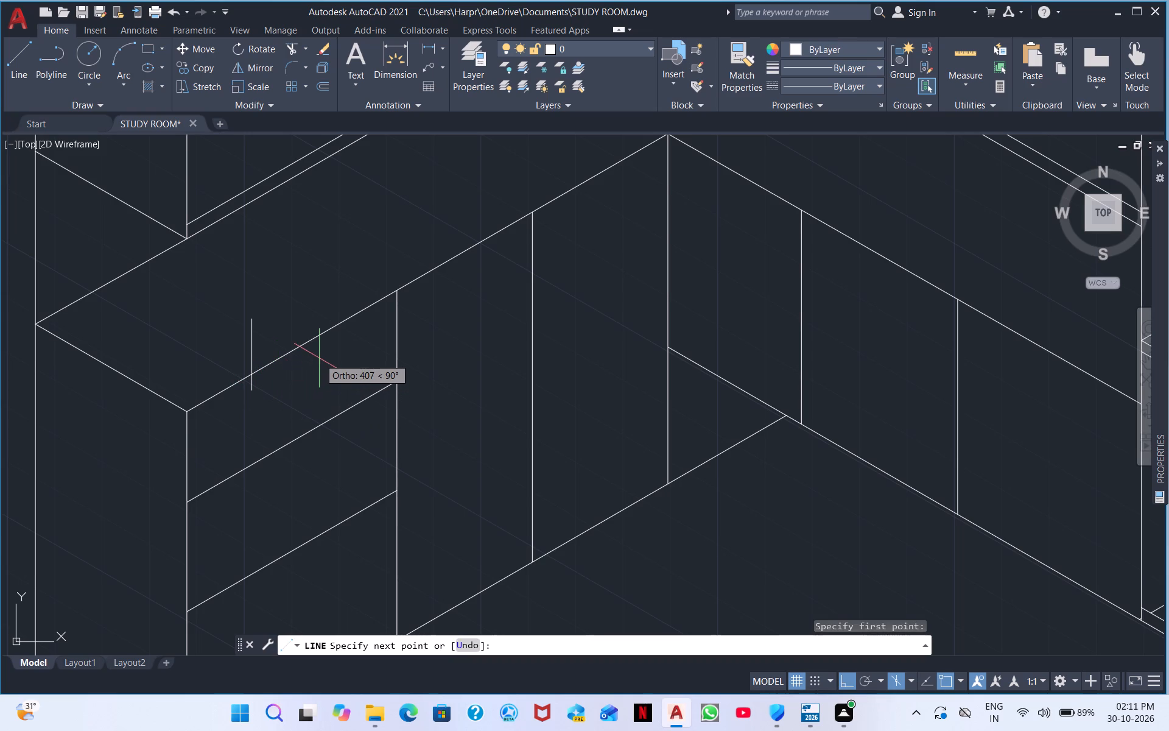
pyautogui.press('F5')
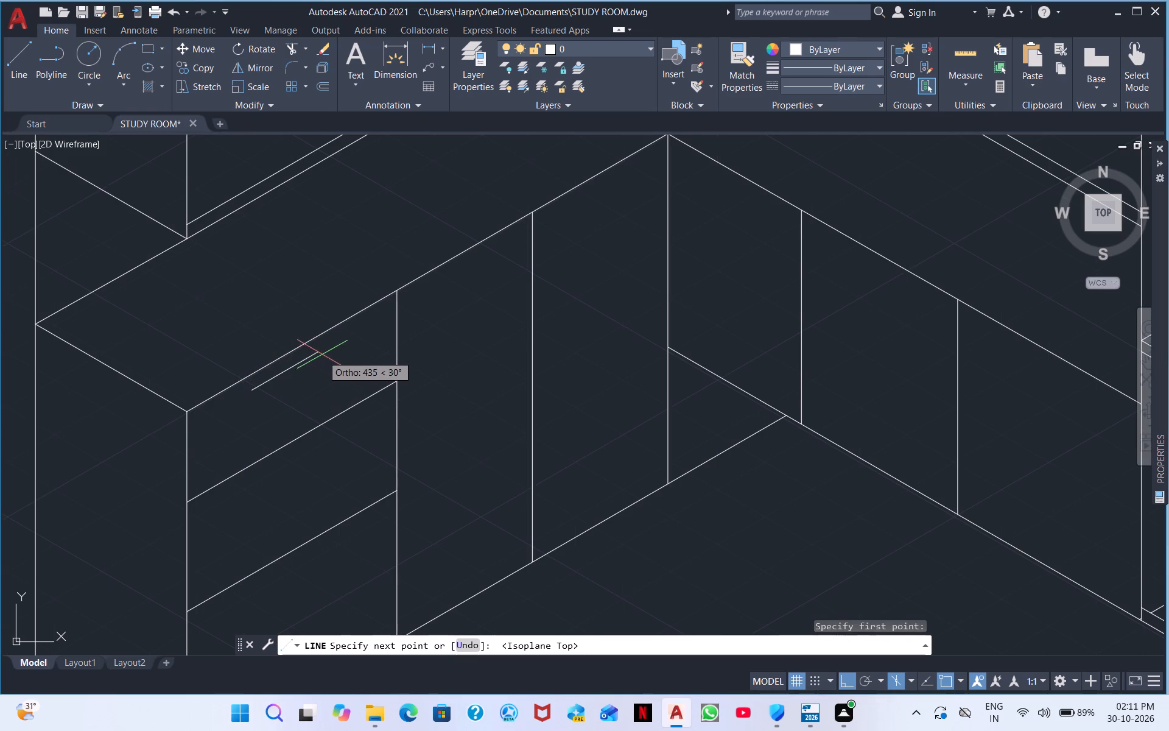
pyautogui.click(316, 351)
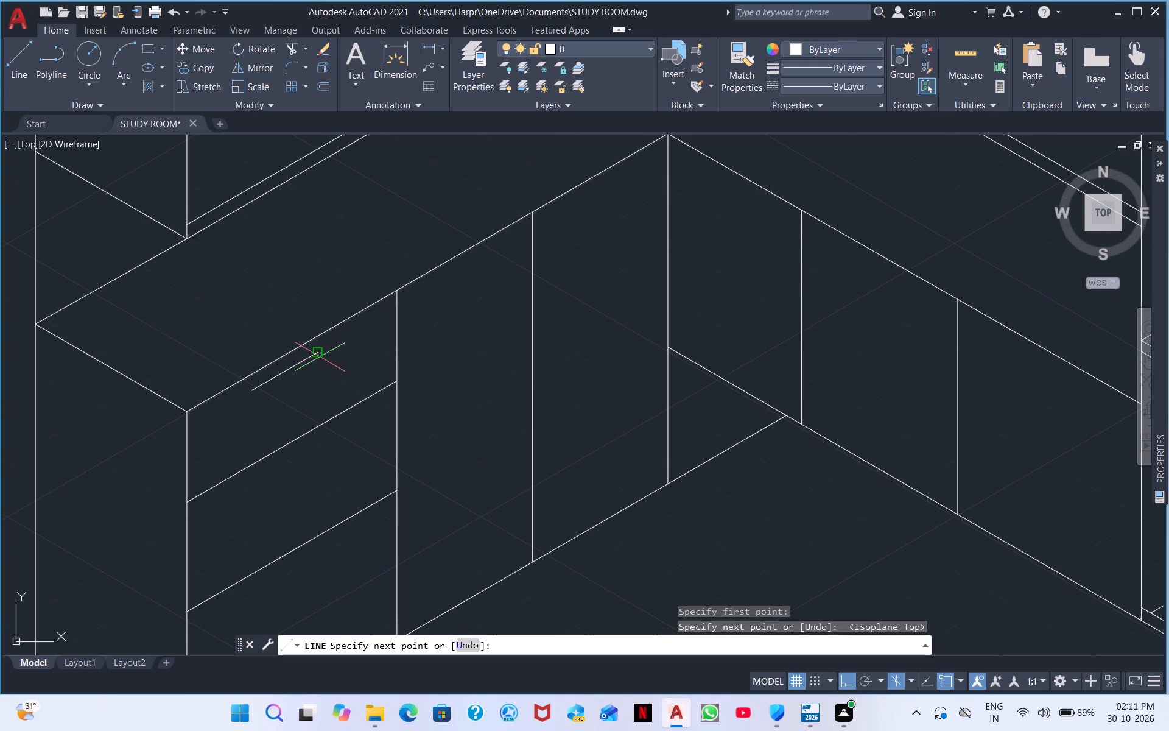
pyautogui.press('F5')
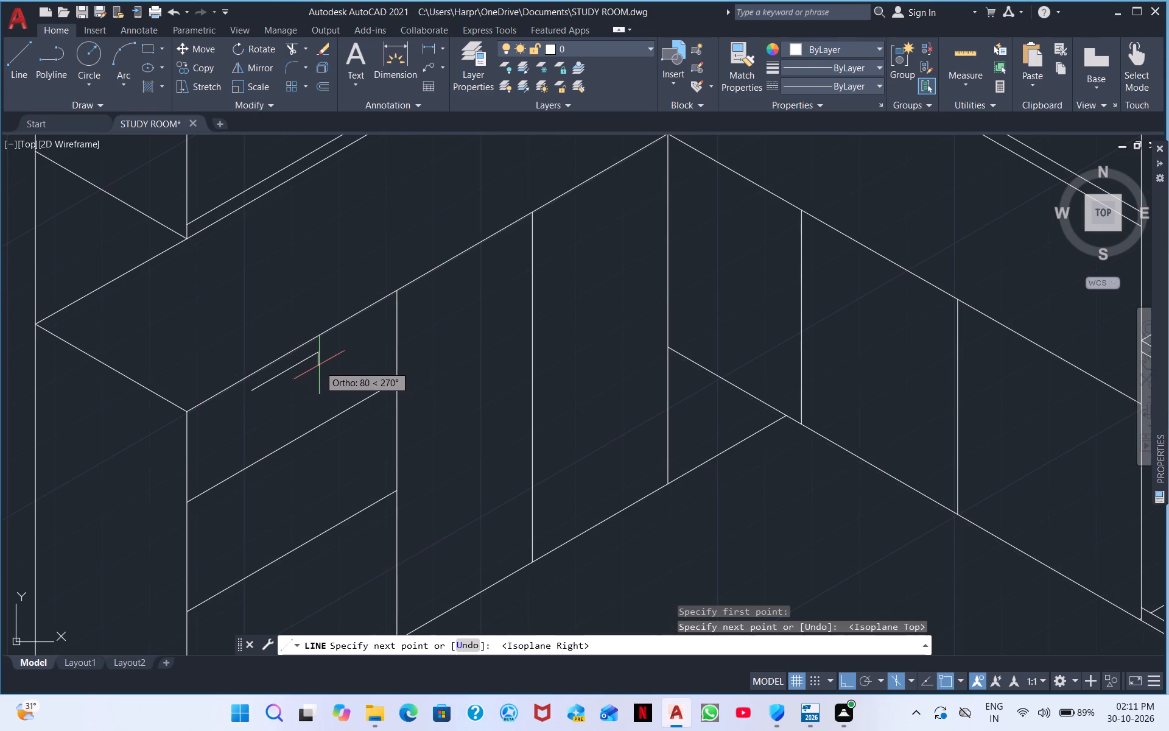
pyautogui.click(319, 364)
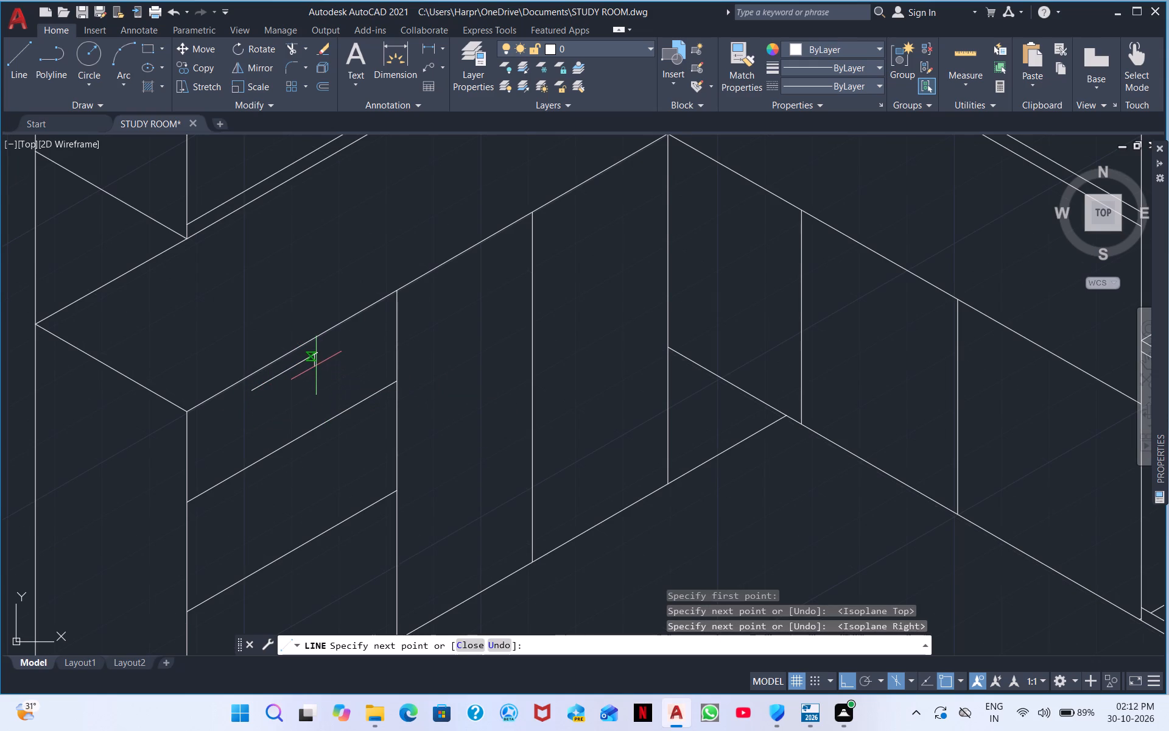
pyautogui.scroll(3, 309, 367)
pyautogui.click(323, 355)
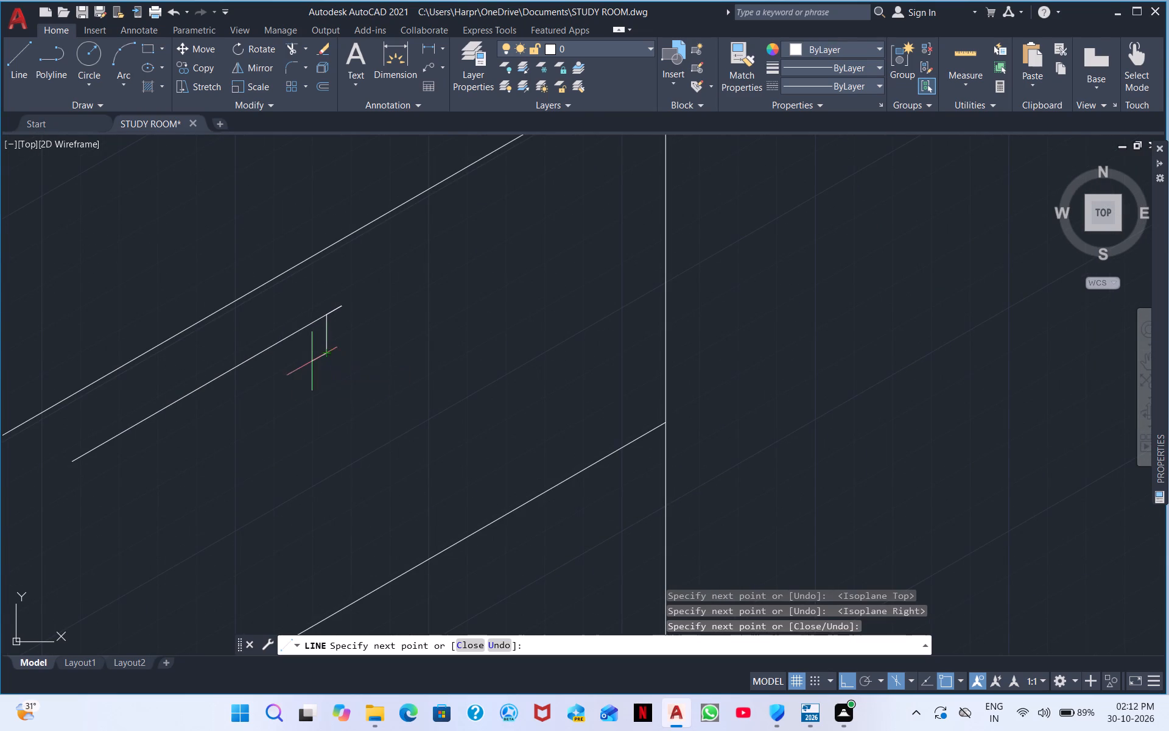
pyautogui.click(63, 492)
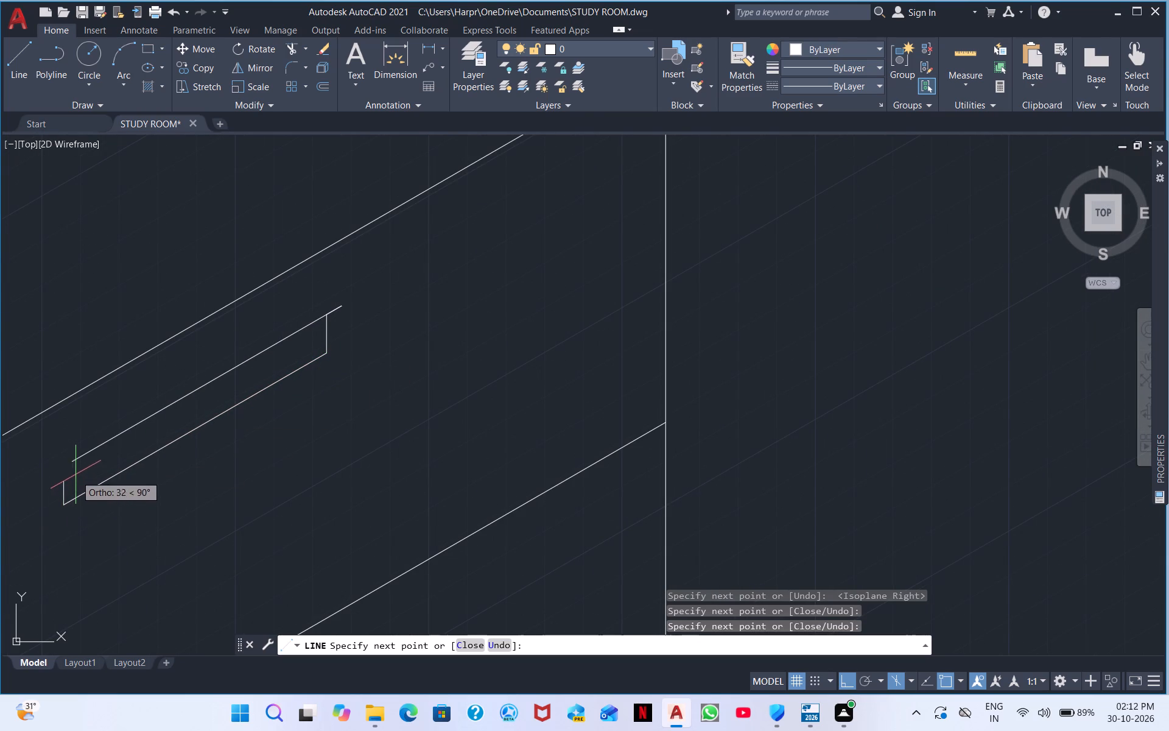
pyautogui.click(75, 462)
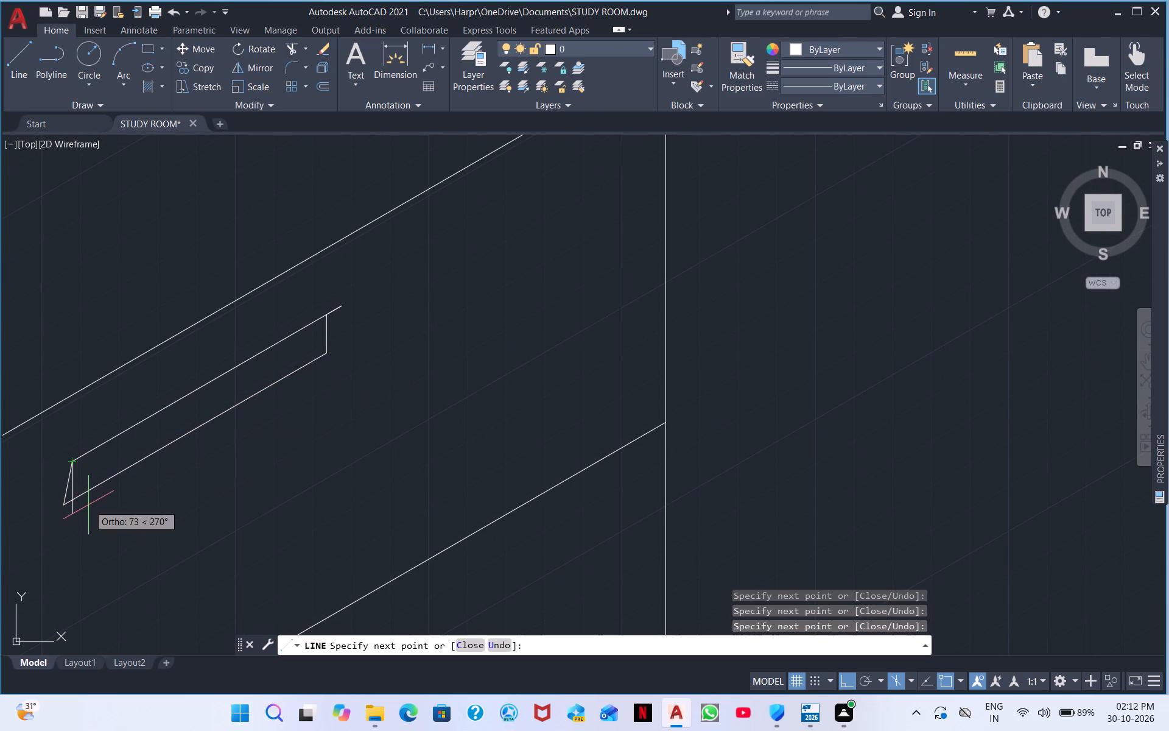
pyautogui.click(88, 505)
pyautogui.rightClick(163, 486)
pyautogui.click(231, 486)
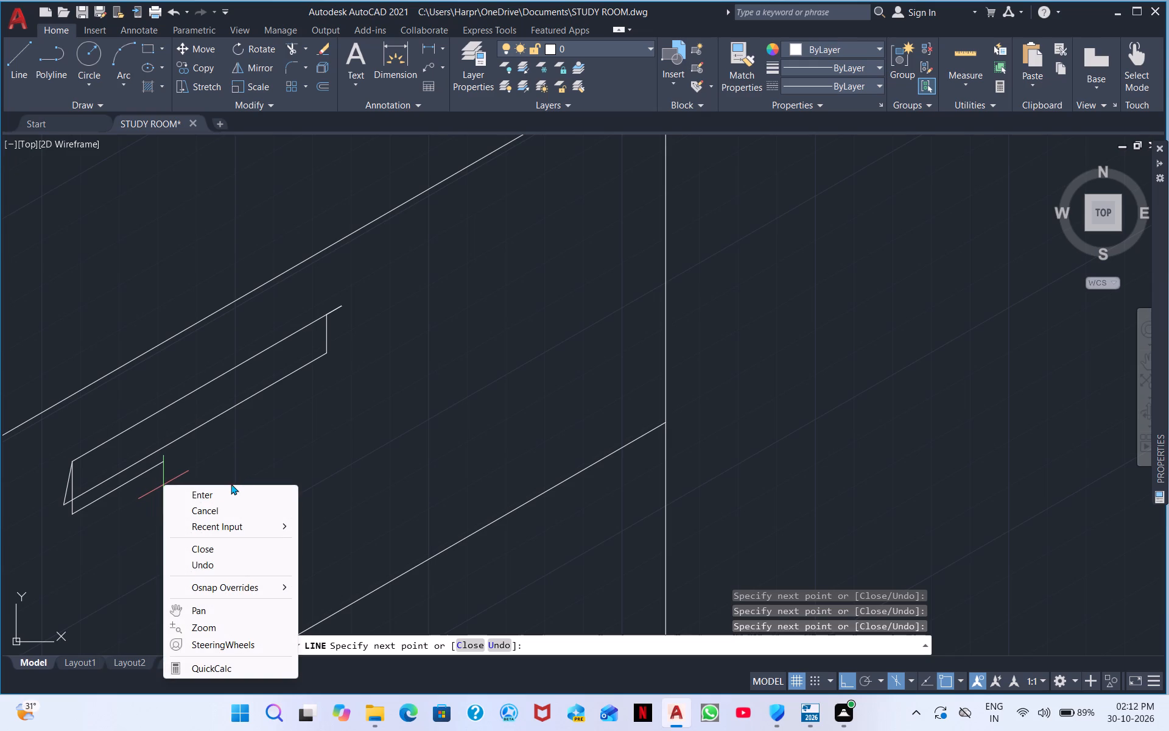
pyautogui.click(199, 492)
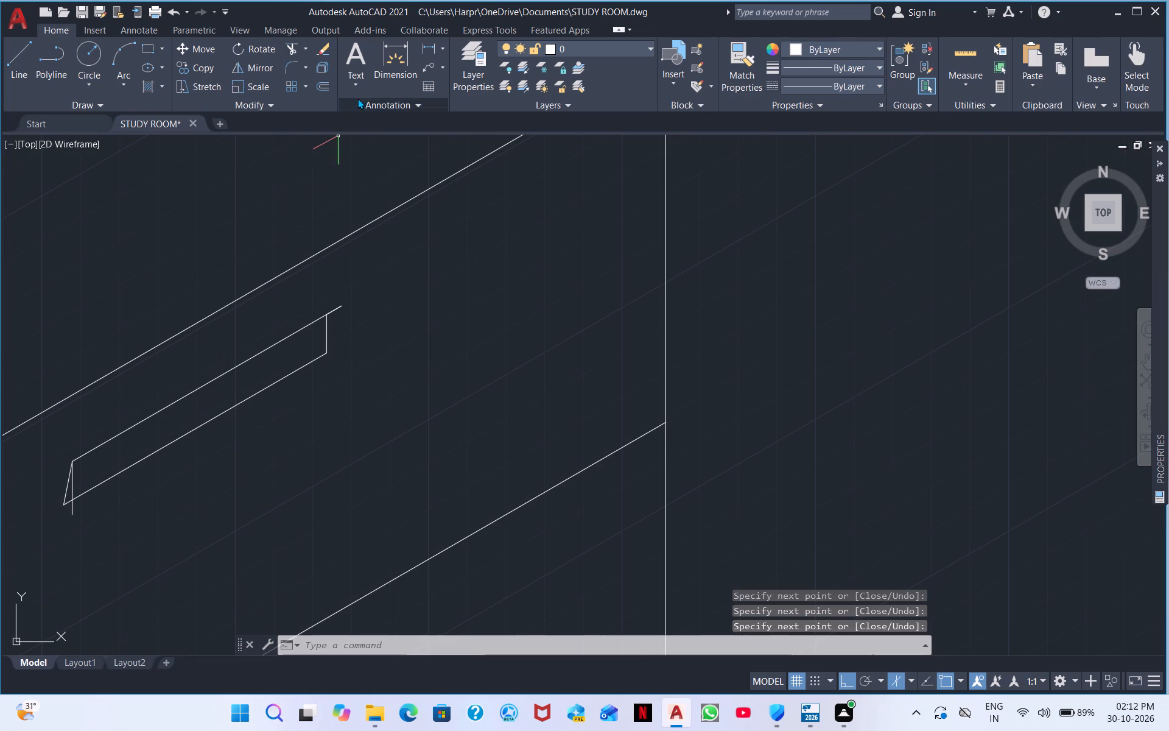
# Trim the handle outline's overshooting top edge, its slanted end line and the excess below its lower edge.
pyautogui.click(293, 52)
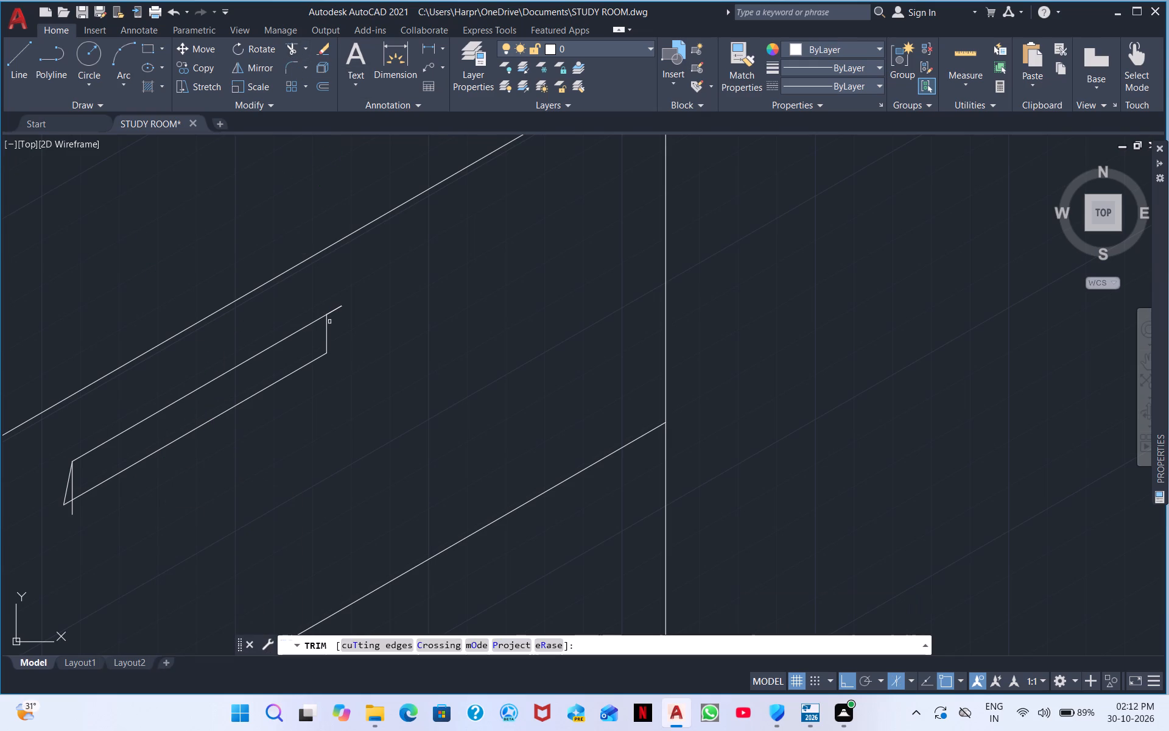
pyautogui.click(332, 310)
pyautogui.click(335, 311)
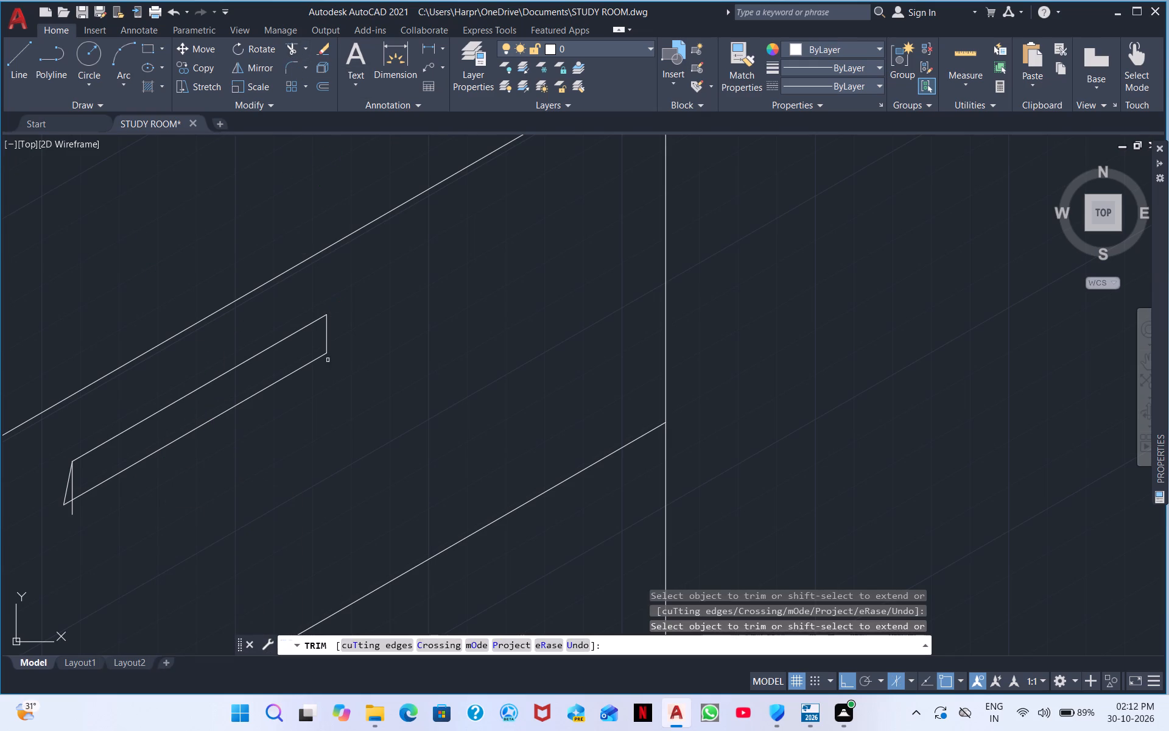
pyautogui.click(68, 486)
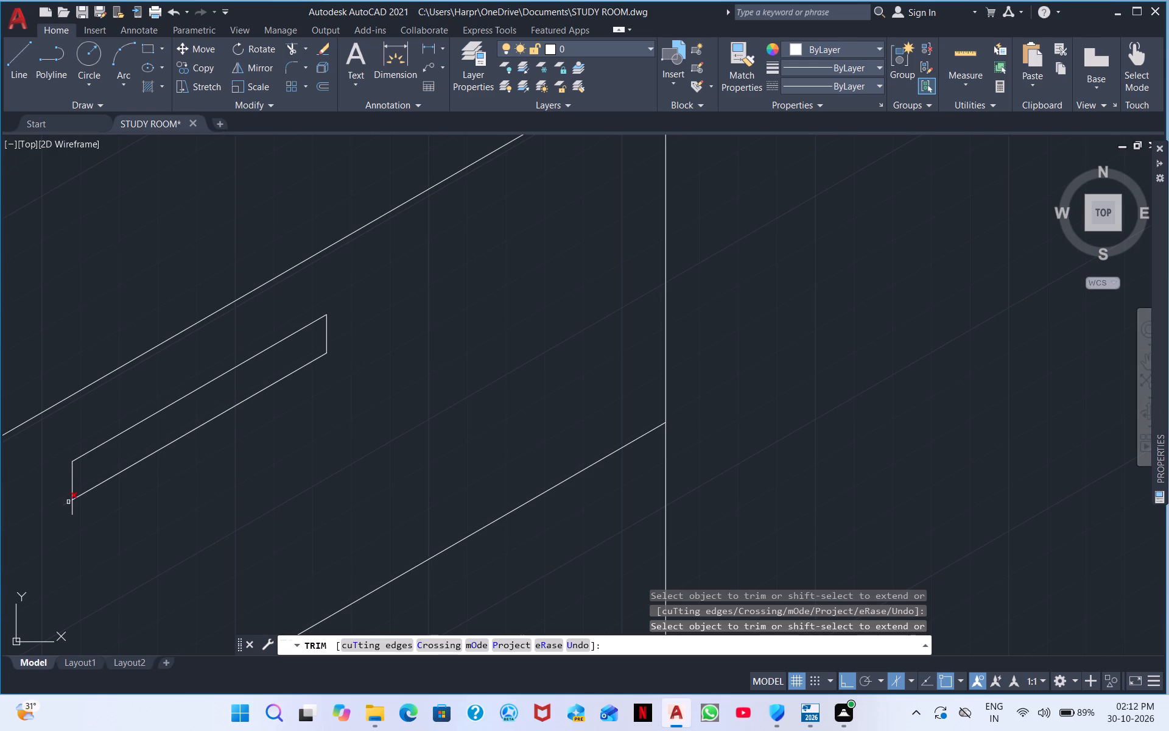
pyautogui.click(68, 502)
pyautogui.click(72, 507)
pyautogui.rightClick(262, 478)
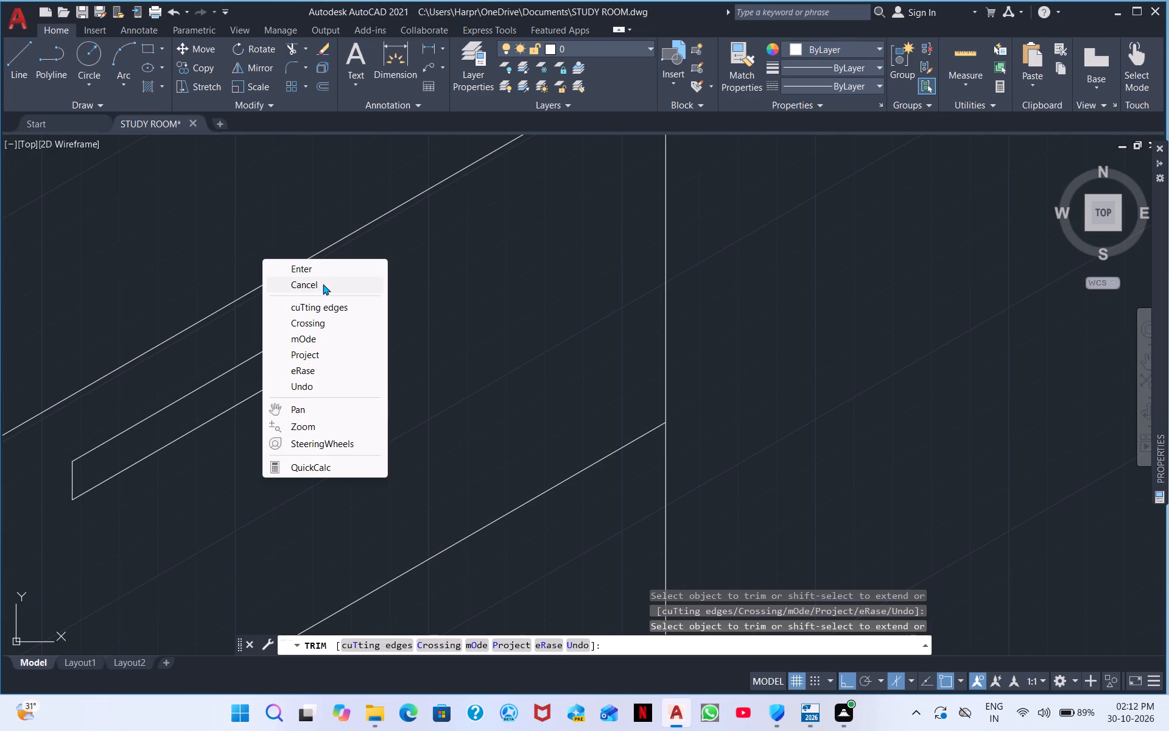
pyautogui.click(318, 271)
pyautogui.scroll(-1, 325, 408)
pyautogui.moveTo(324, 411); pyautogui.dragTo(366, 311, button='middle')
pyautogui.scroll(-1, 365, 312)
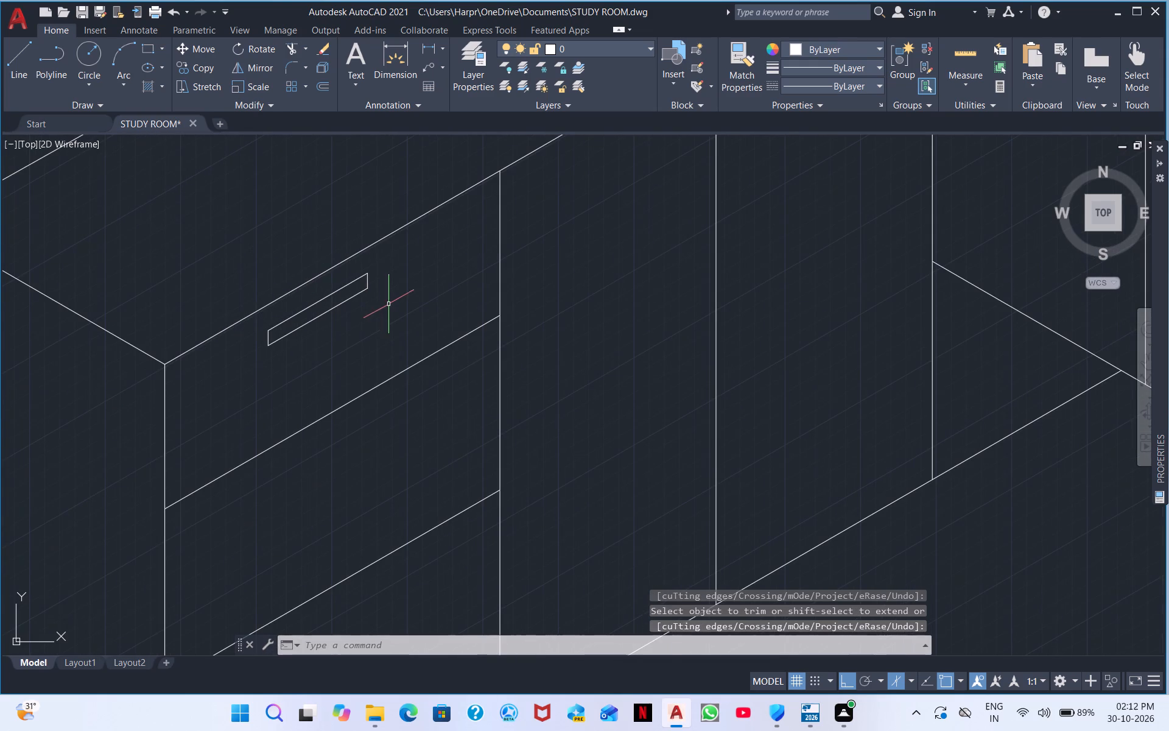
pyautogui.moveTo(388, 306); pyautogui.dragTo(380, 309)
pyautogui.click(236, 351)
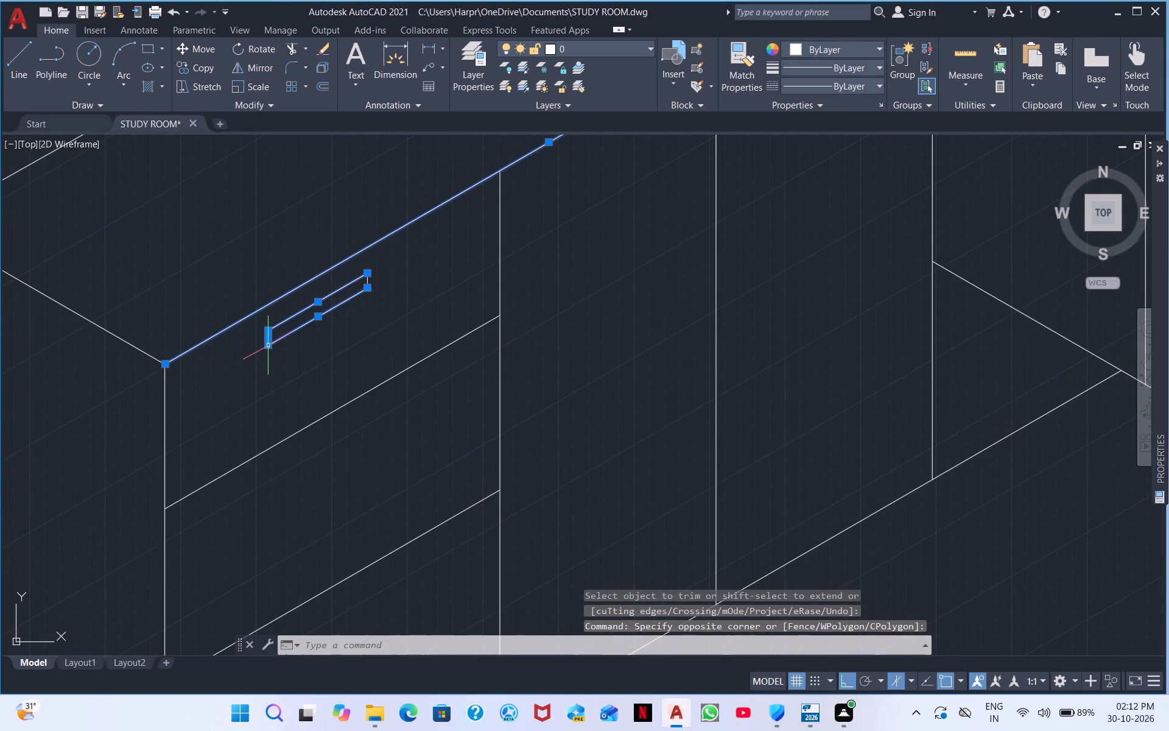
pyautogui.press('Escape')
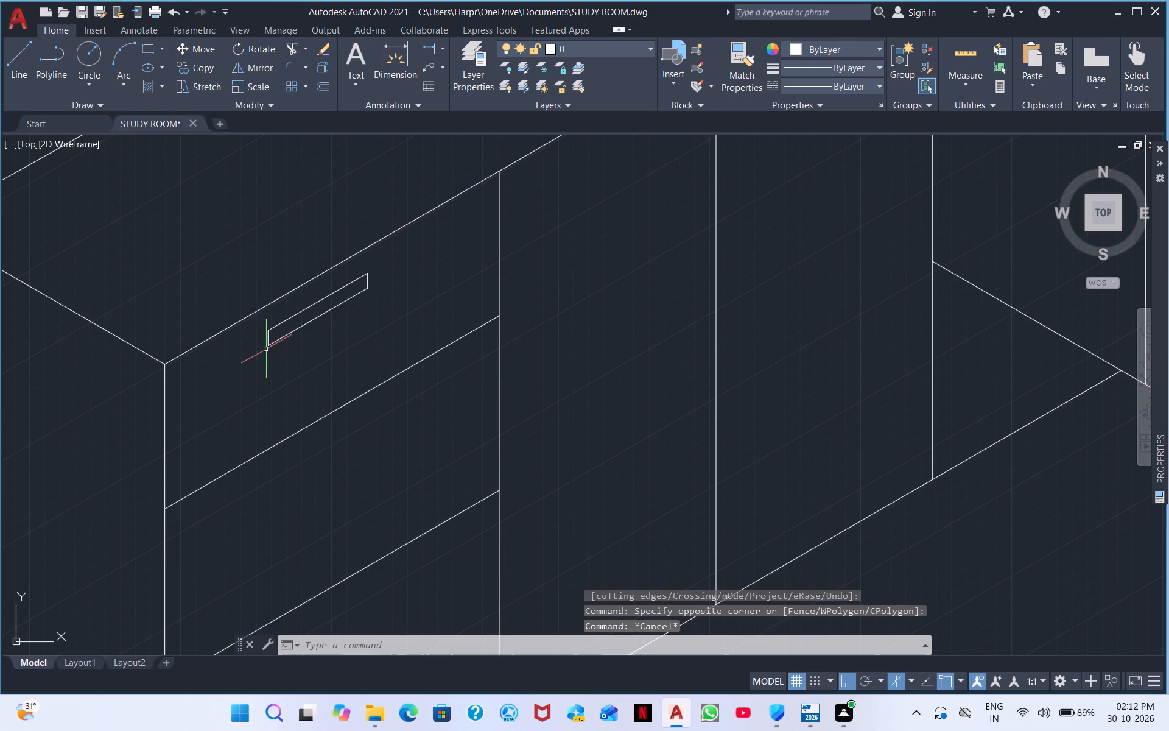
# Copy the complete handle outline straight down from the top drawer onto the middle and bottom drawer fronts.
pyautogui.scroll(1, 317, 403)
pyautogui.scroll(1, 316, 296)
pyautogui.moveTo(311, 306); pyautogui.dragTo(256, 408, button='middle')
pyautogui.moveTo(493, 373); pyautogui.dragTo(460, 373)
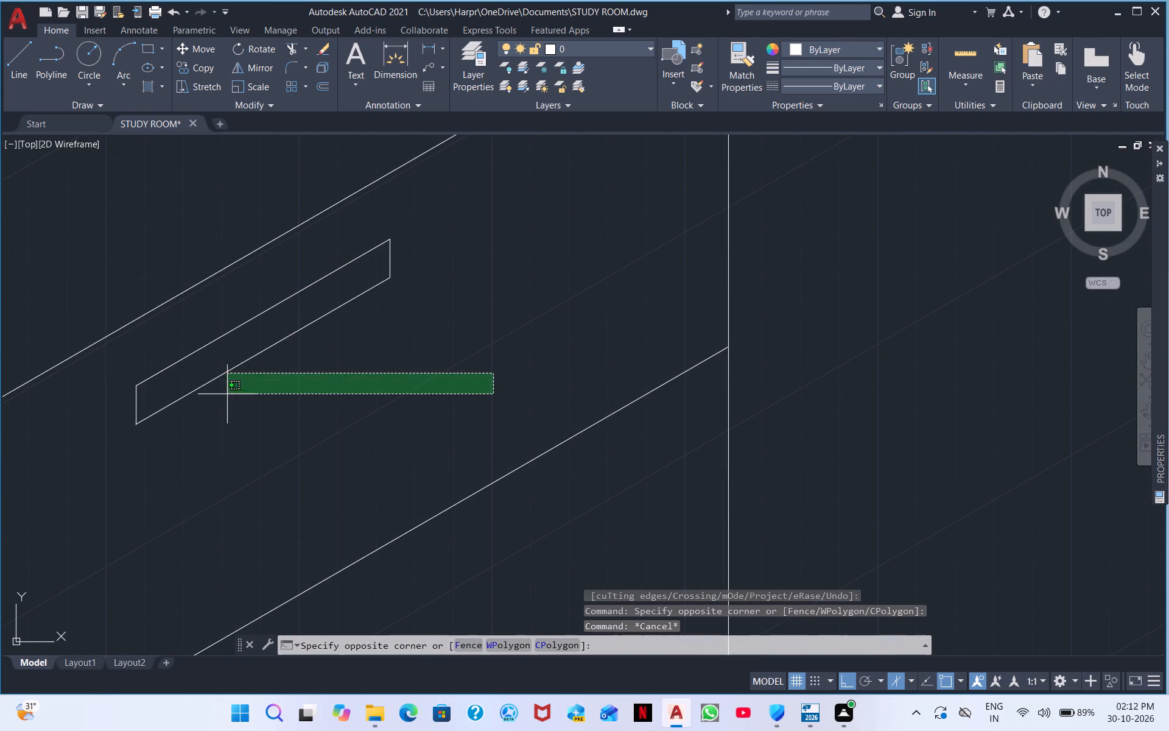
pyautogui.click(110, 425)
pyautogui.moveTo(409, 287); pyautogui.dragTo(401, 280)
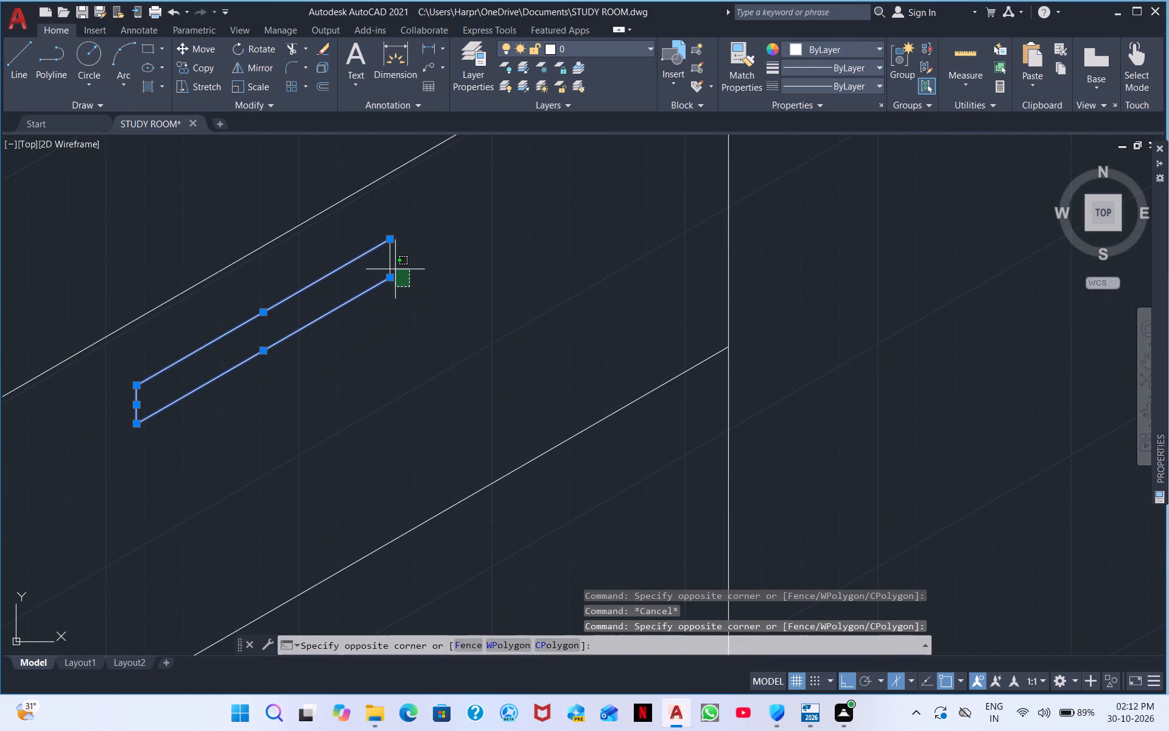
pyautogui.click(381, 255)
pyautogui.moveTo(308, 376); pyautogui.dragTo(329, 355, button='middle')
pyautogui.scroll(-1, 334, 346)
pyautogui.rightClick(337, 350)
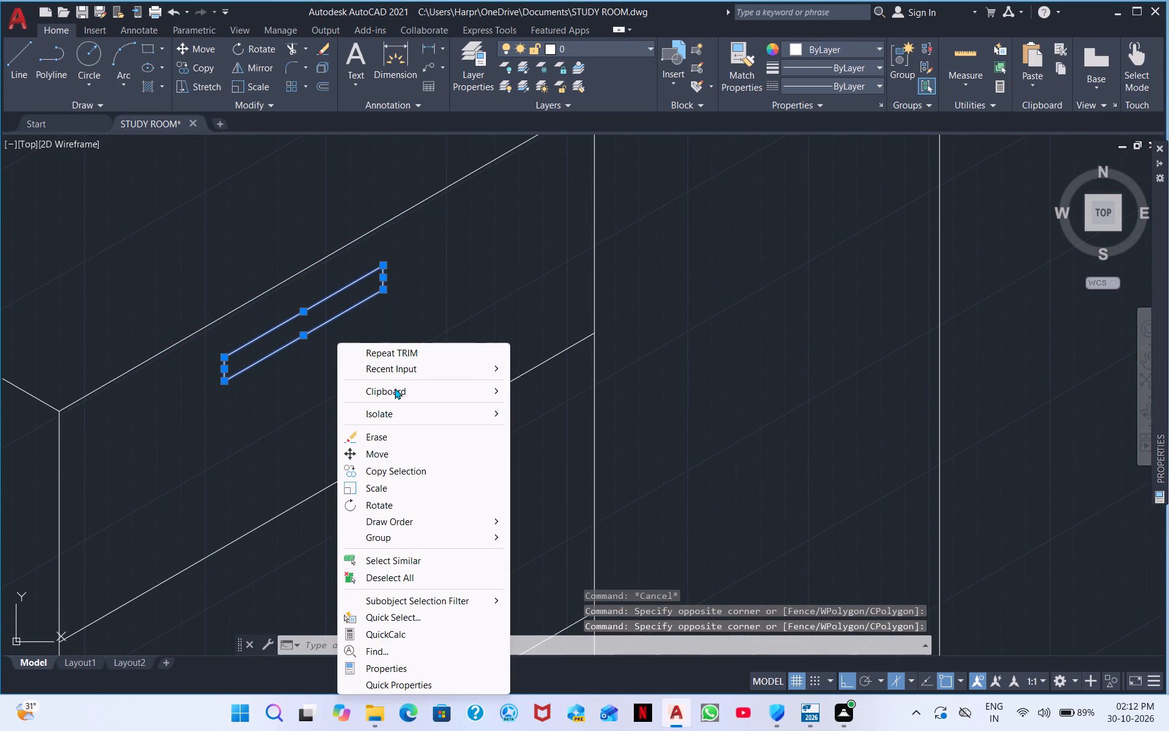
pyautogui.click(371, 467)
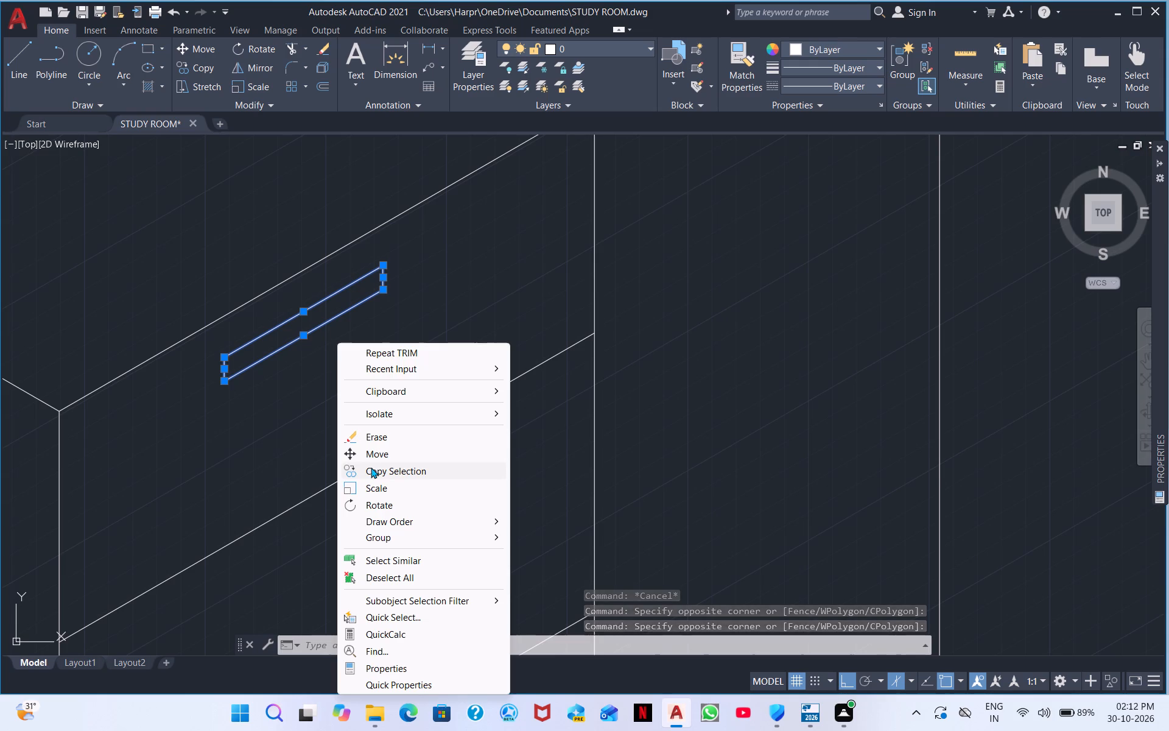
pyautogui.click(304, 305)
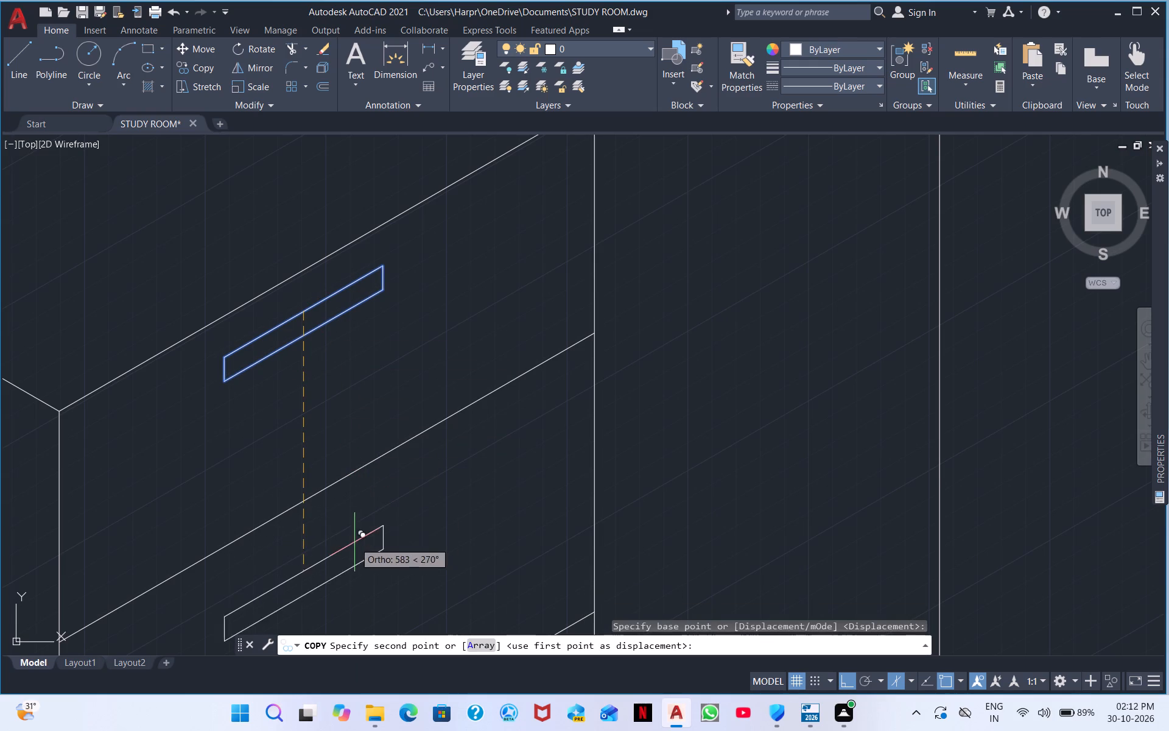
pyautogui.click(340, 508)
pyautogui.moveTo(445, 601); pyautogui.dragTo(396, 255, button='middle')
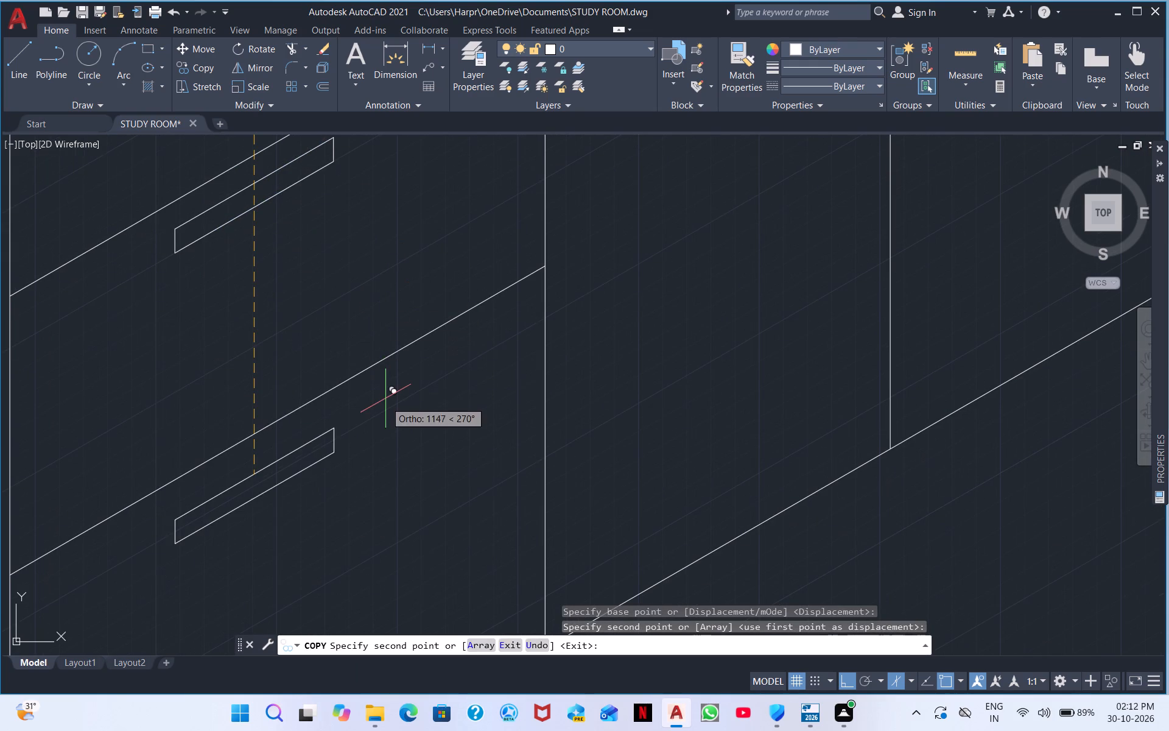
pyautogui.click(385, 402)
pyautogui.rightClick(493, 348)
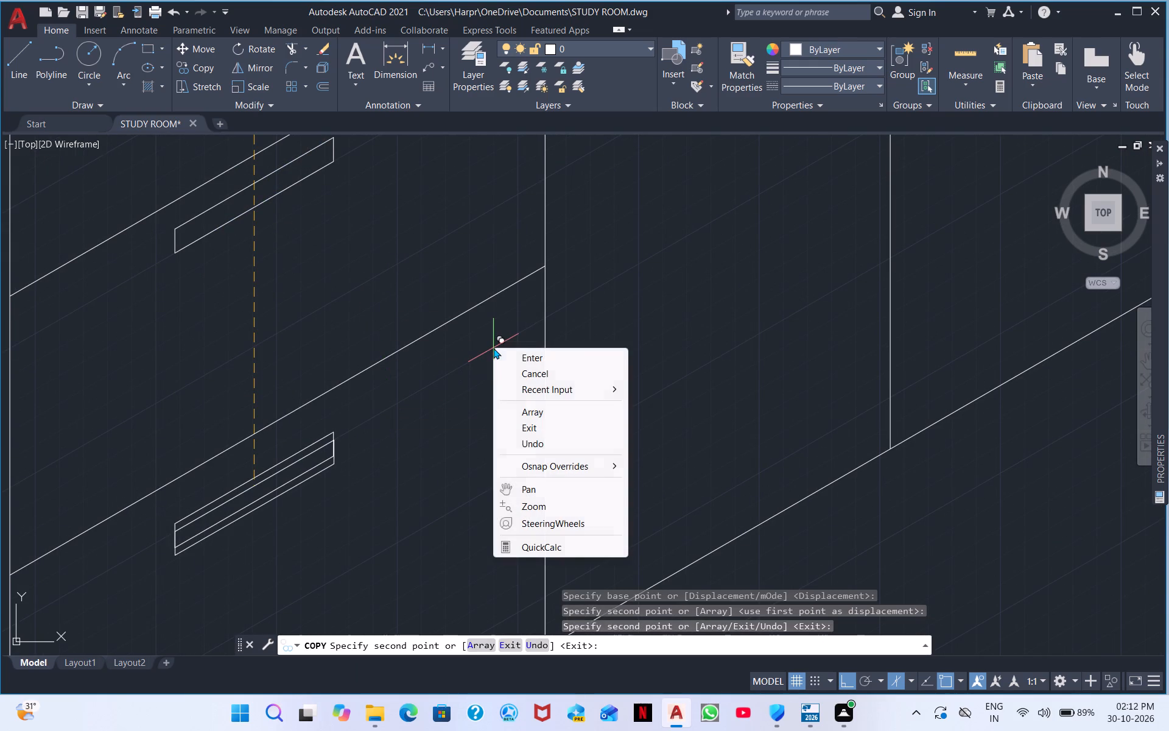
pyautogui.click(533, 353)
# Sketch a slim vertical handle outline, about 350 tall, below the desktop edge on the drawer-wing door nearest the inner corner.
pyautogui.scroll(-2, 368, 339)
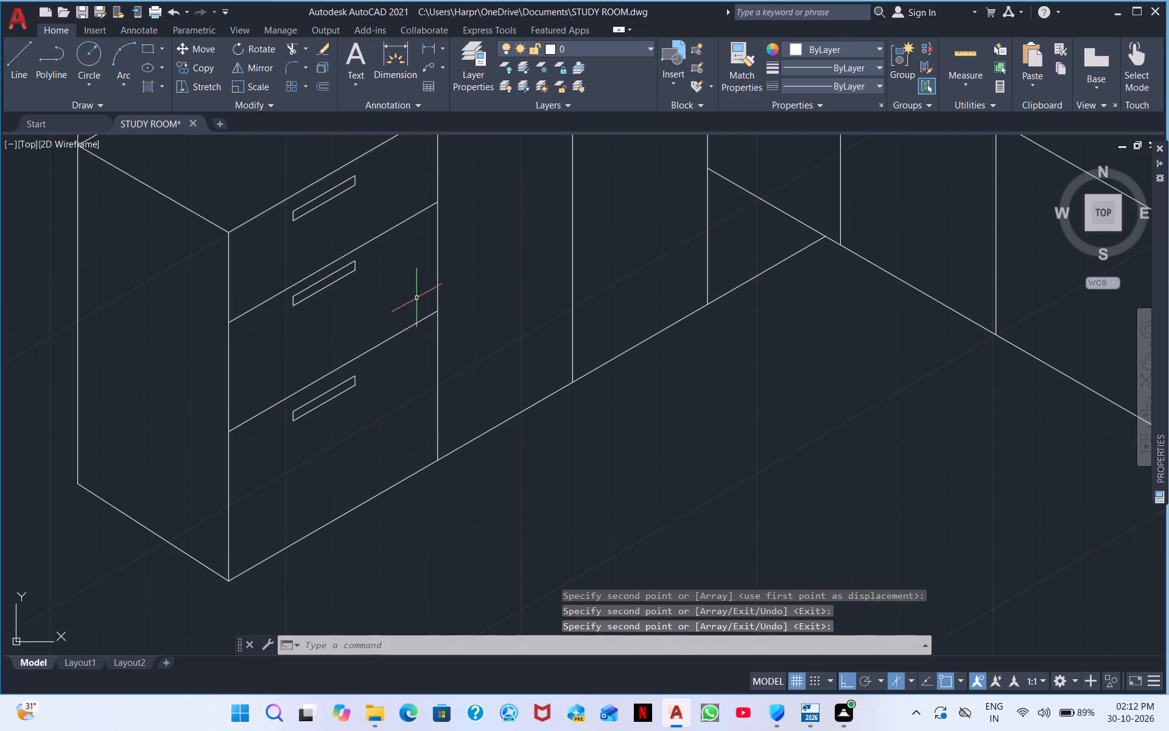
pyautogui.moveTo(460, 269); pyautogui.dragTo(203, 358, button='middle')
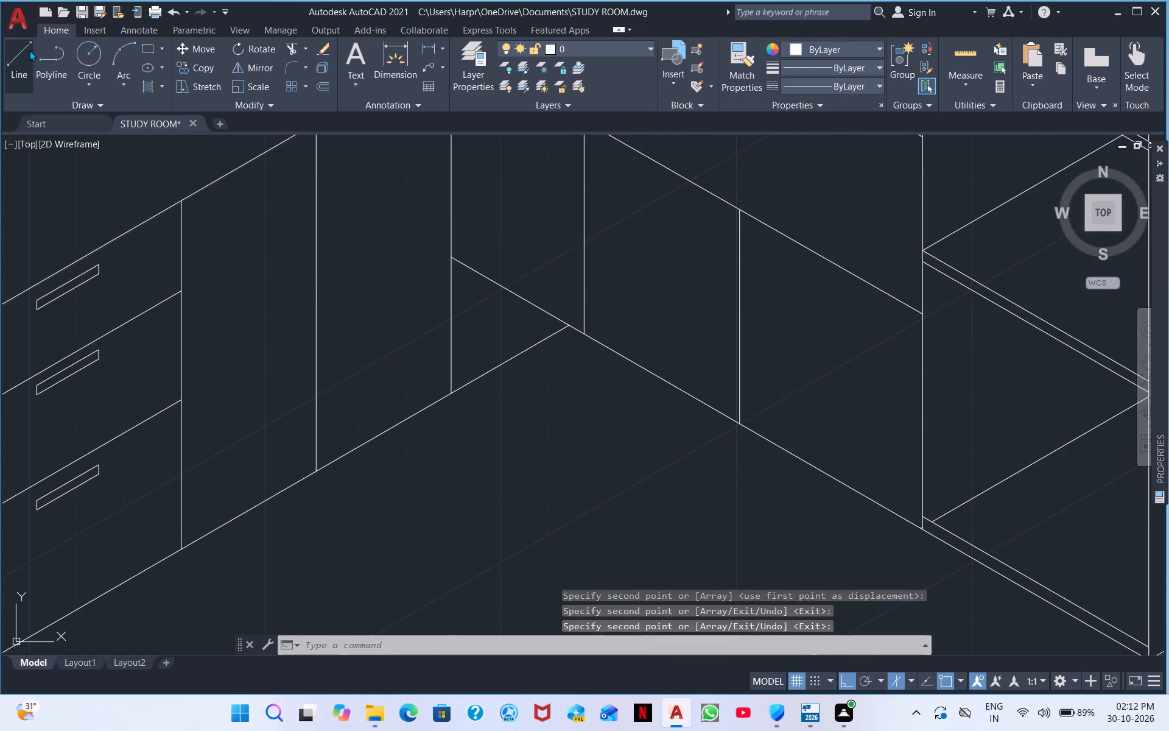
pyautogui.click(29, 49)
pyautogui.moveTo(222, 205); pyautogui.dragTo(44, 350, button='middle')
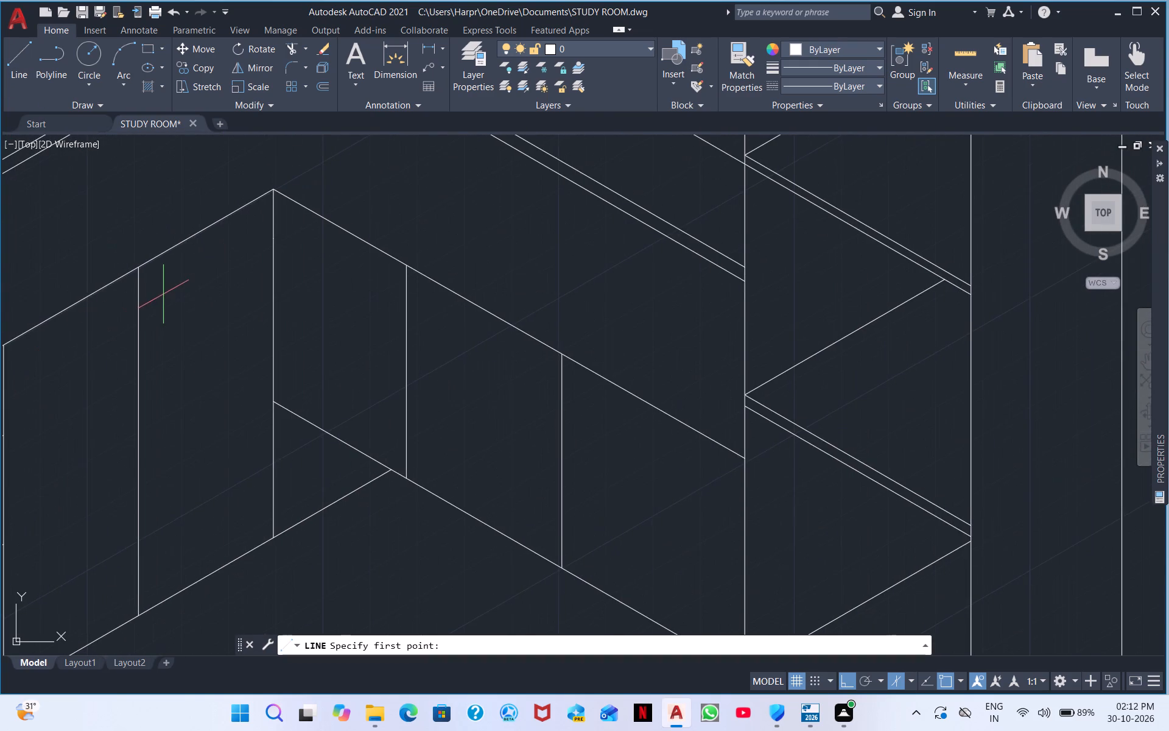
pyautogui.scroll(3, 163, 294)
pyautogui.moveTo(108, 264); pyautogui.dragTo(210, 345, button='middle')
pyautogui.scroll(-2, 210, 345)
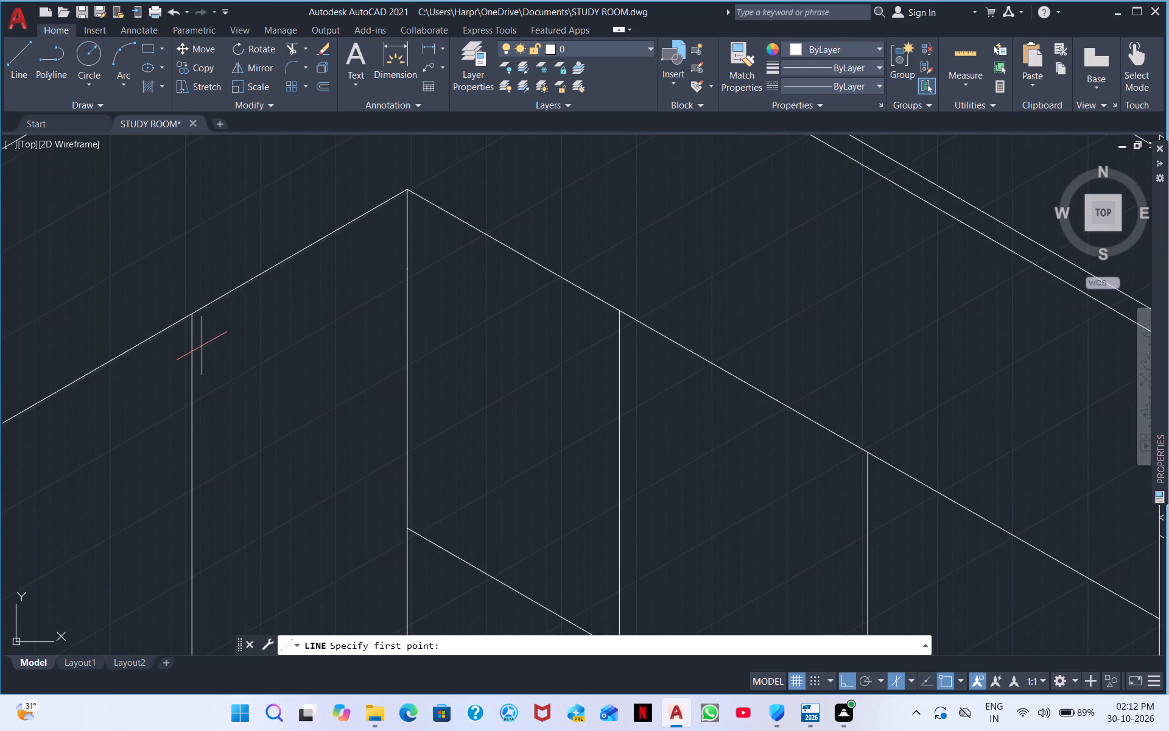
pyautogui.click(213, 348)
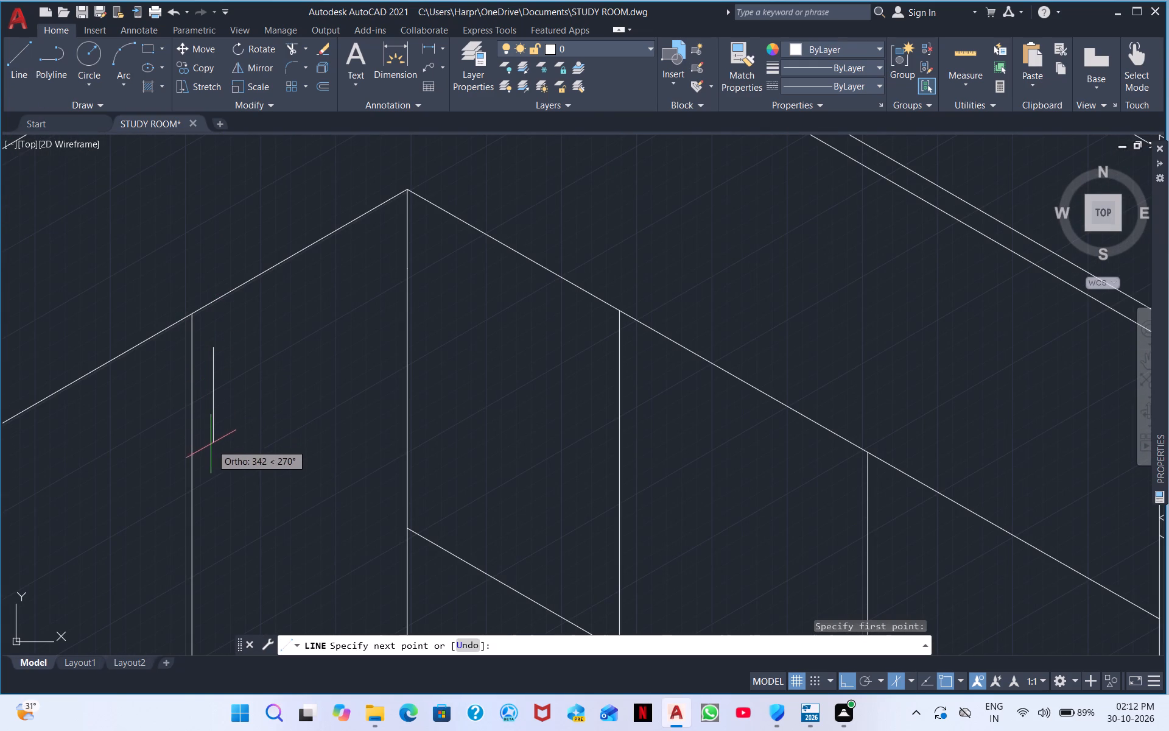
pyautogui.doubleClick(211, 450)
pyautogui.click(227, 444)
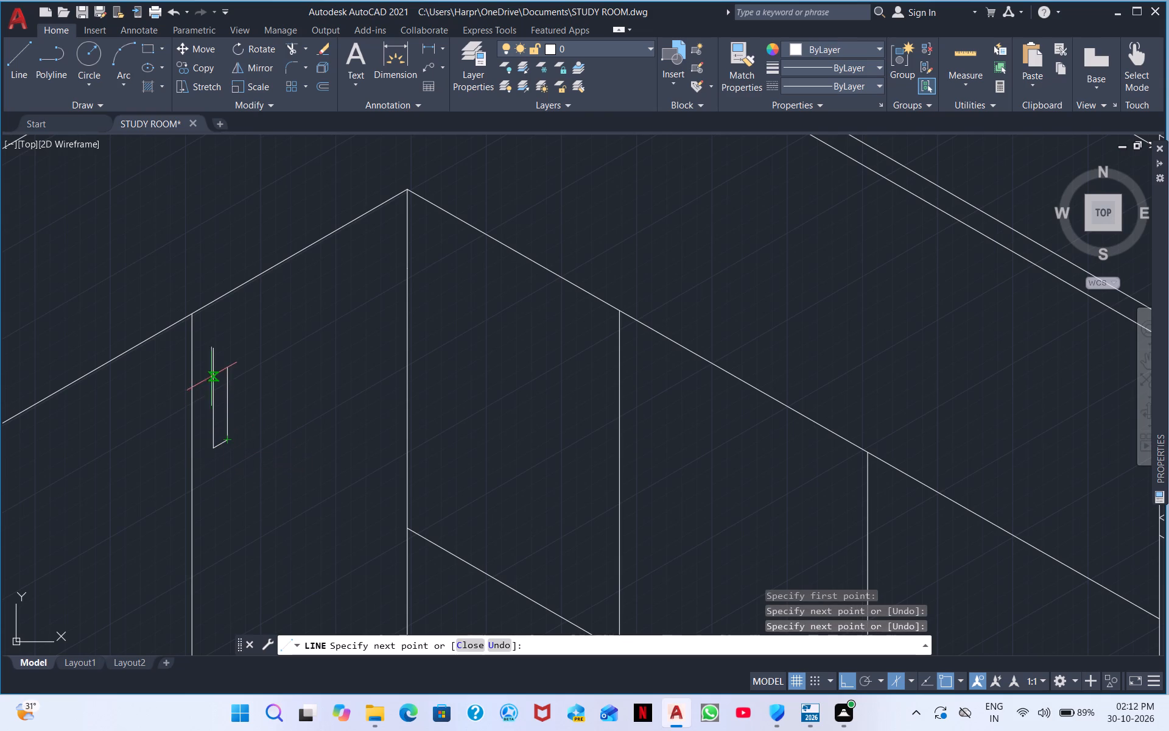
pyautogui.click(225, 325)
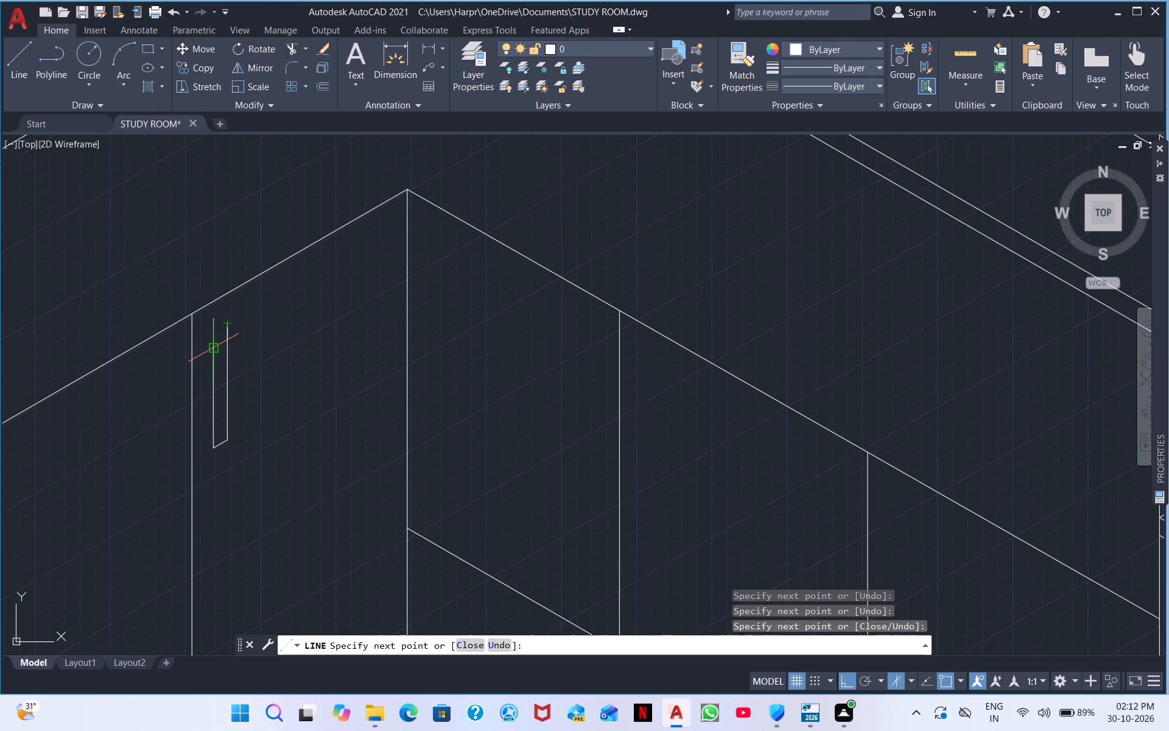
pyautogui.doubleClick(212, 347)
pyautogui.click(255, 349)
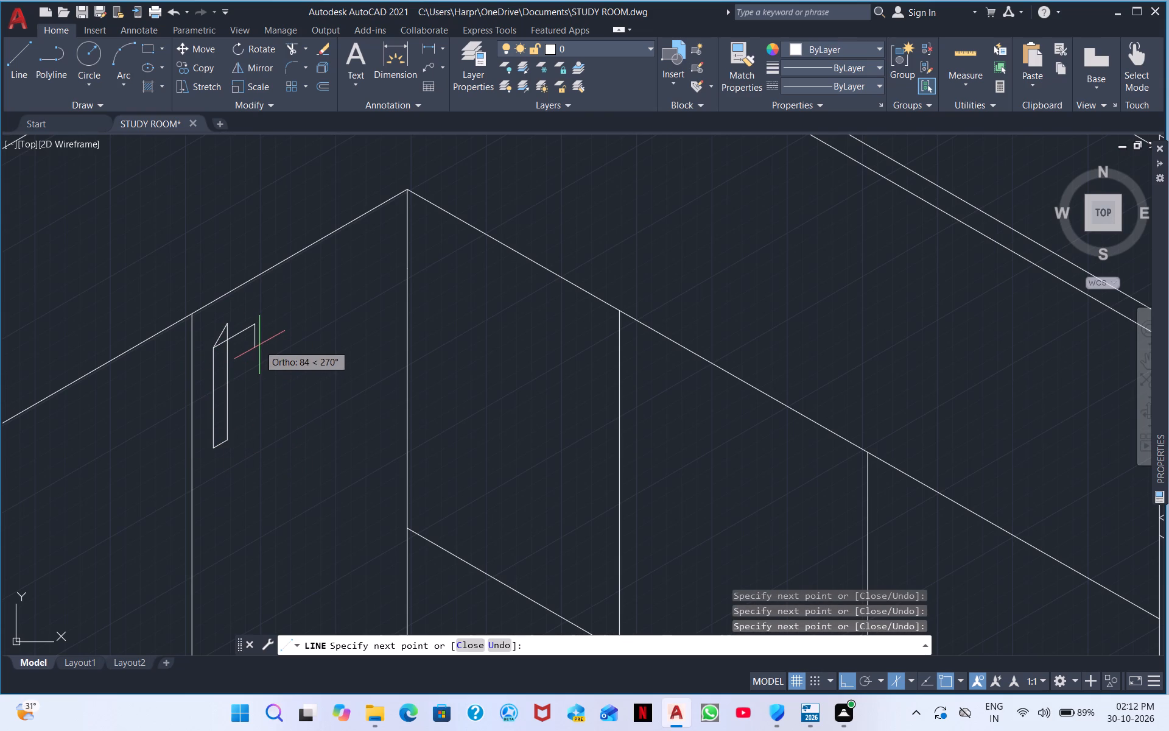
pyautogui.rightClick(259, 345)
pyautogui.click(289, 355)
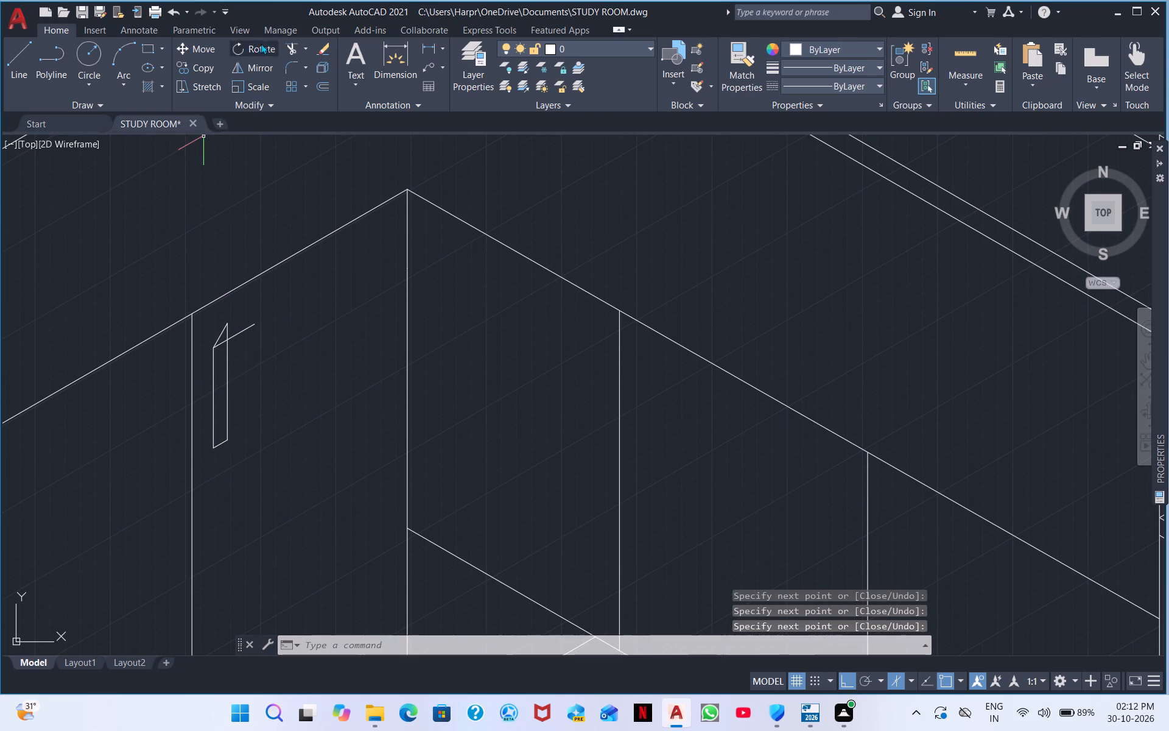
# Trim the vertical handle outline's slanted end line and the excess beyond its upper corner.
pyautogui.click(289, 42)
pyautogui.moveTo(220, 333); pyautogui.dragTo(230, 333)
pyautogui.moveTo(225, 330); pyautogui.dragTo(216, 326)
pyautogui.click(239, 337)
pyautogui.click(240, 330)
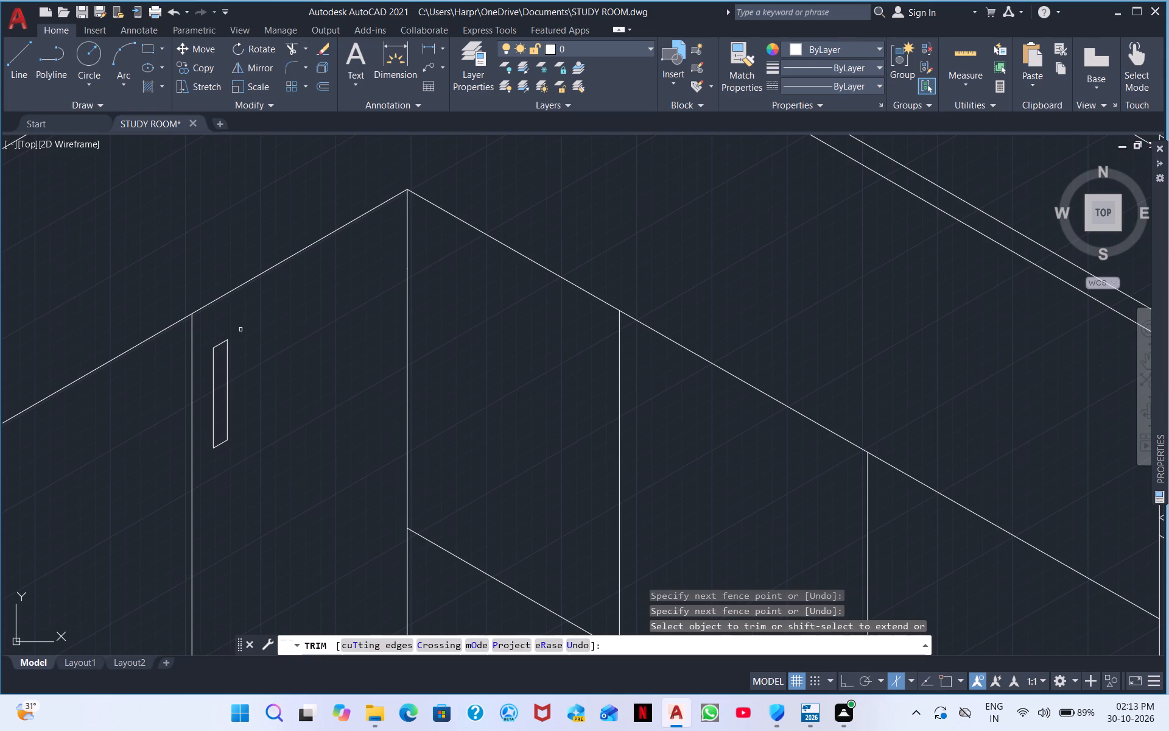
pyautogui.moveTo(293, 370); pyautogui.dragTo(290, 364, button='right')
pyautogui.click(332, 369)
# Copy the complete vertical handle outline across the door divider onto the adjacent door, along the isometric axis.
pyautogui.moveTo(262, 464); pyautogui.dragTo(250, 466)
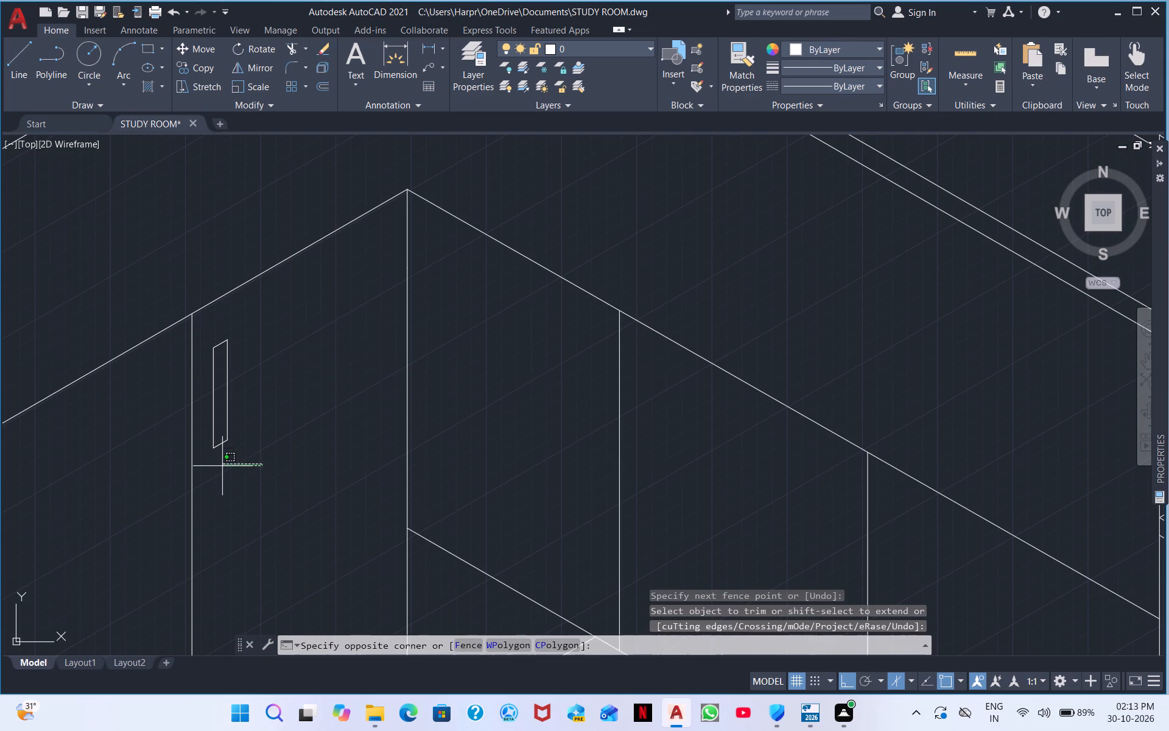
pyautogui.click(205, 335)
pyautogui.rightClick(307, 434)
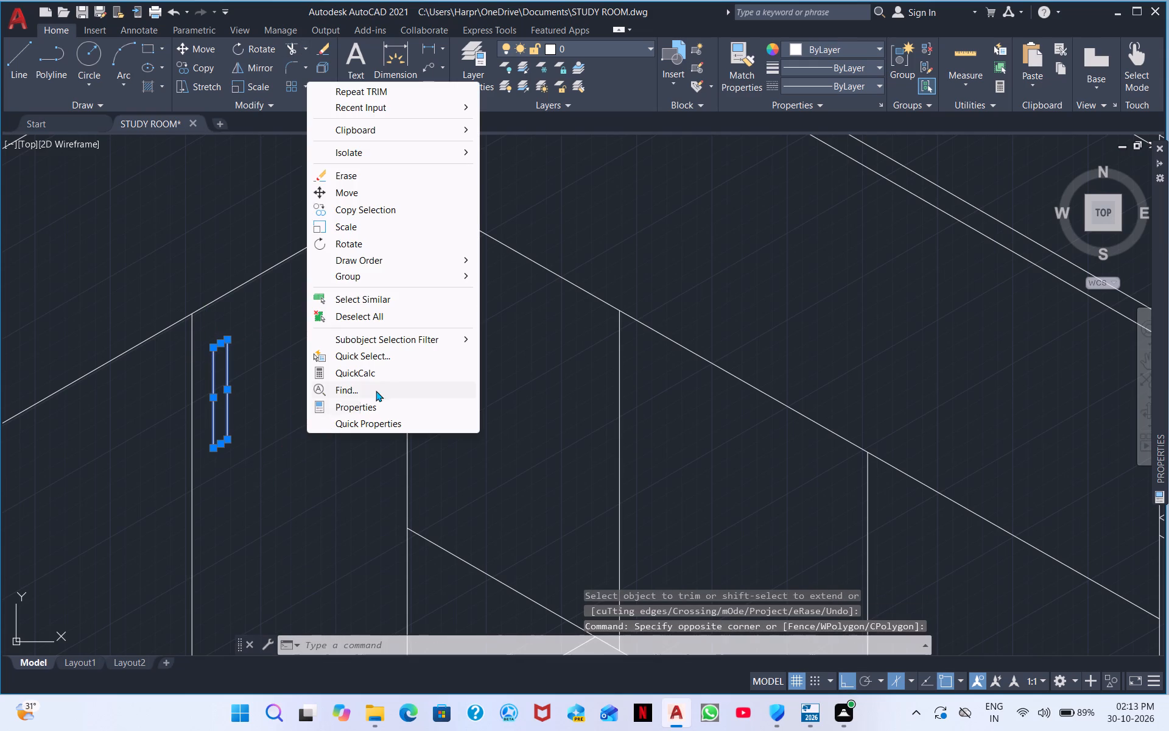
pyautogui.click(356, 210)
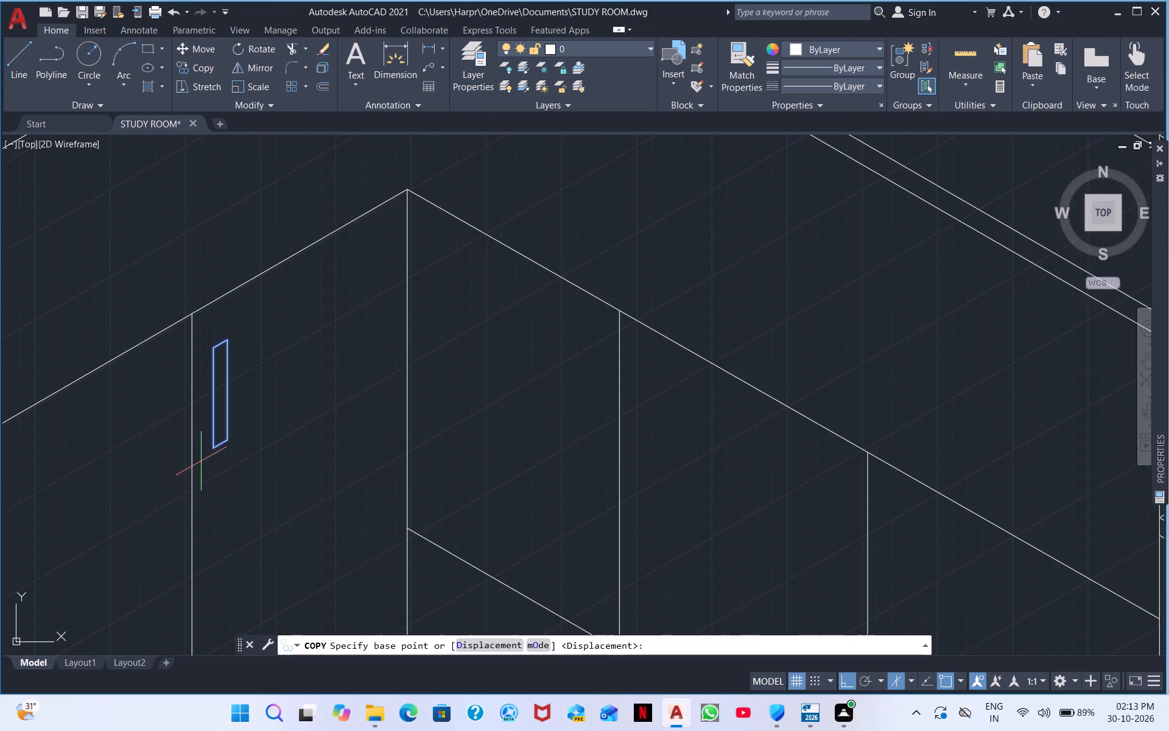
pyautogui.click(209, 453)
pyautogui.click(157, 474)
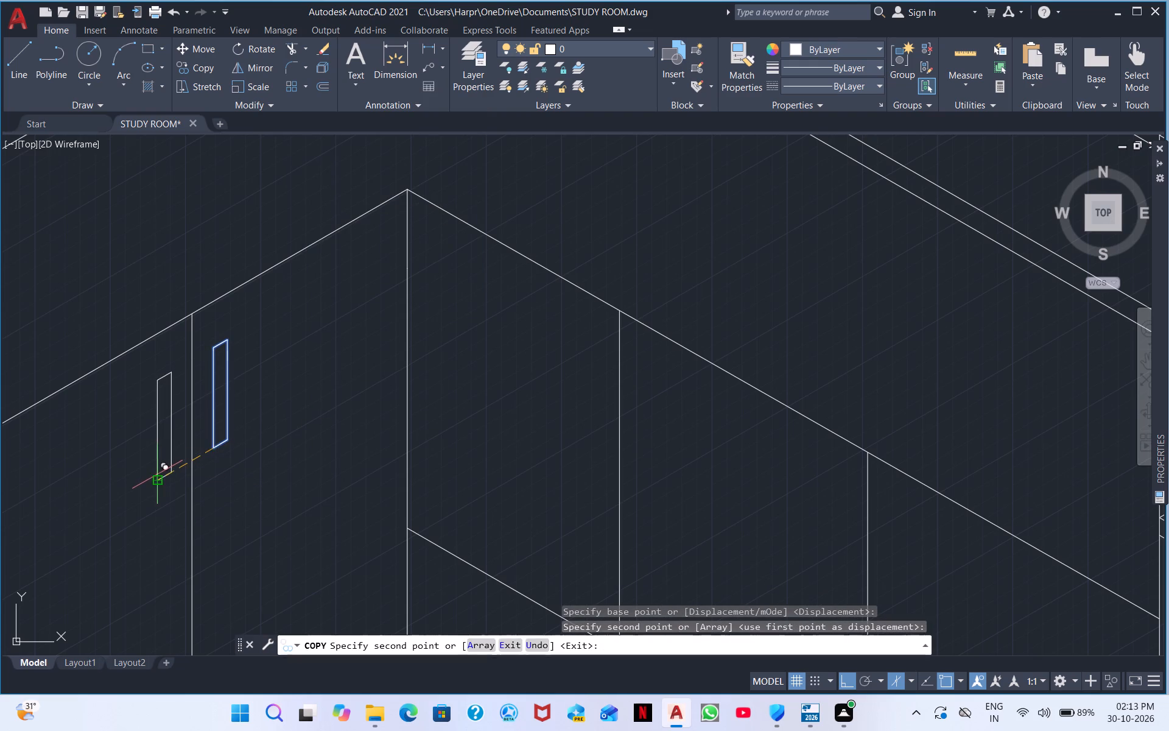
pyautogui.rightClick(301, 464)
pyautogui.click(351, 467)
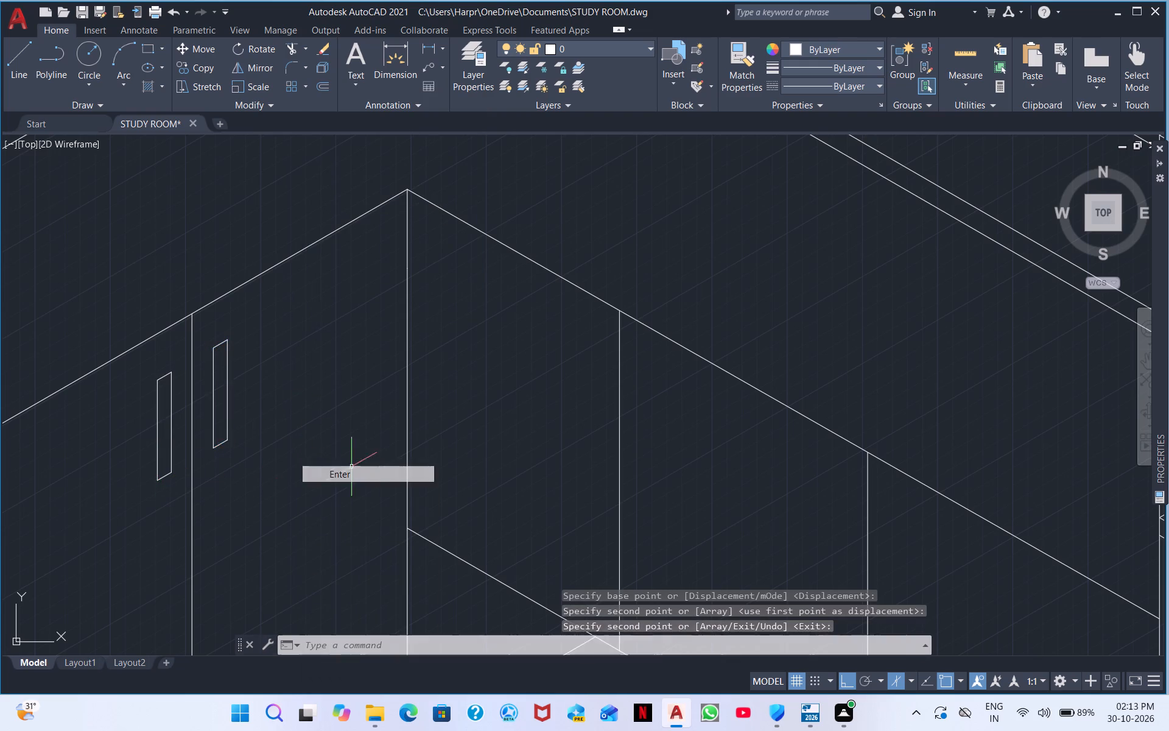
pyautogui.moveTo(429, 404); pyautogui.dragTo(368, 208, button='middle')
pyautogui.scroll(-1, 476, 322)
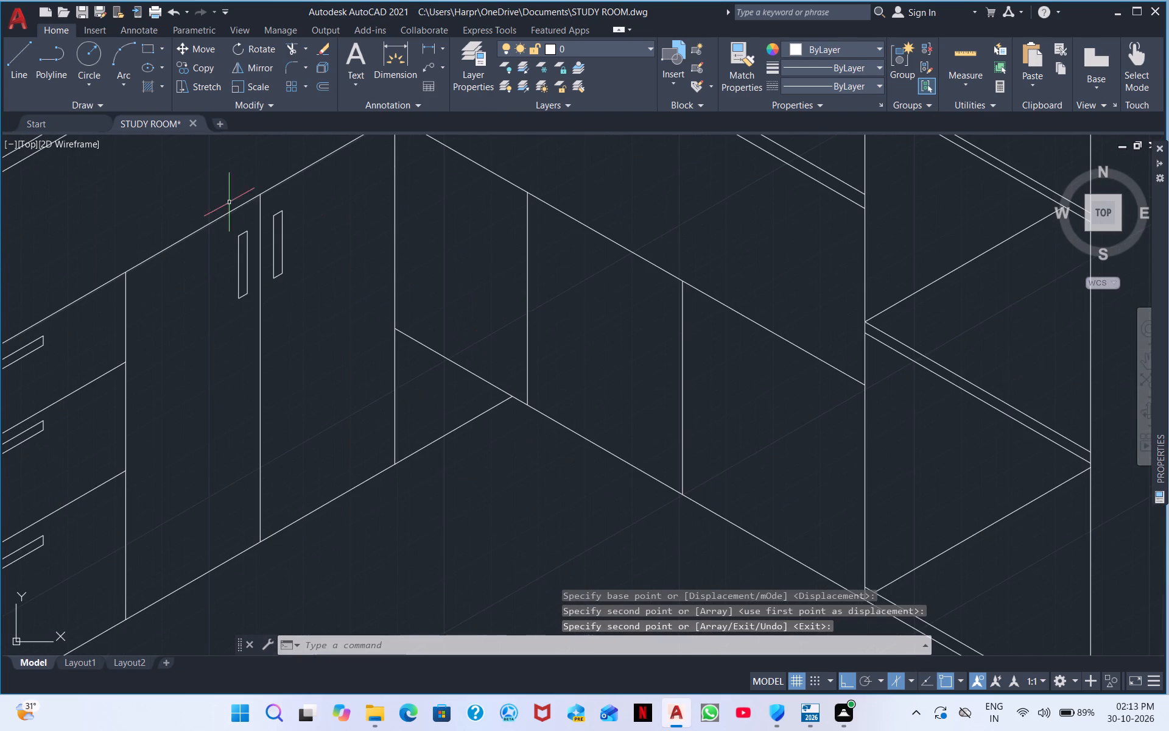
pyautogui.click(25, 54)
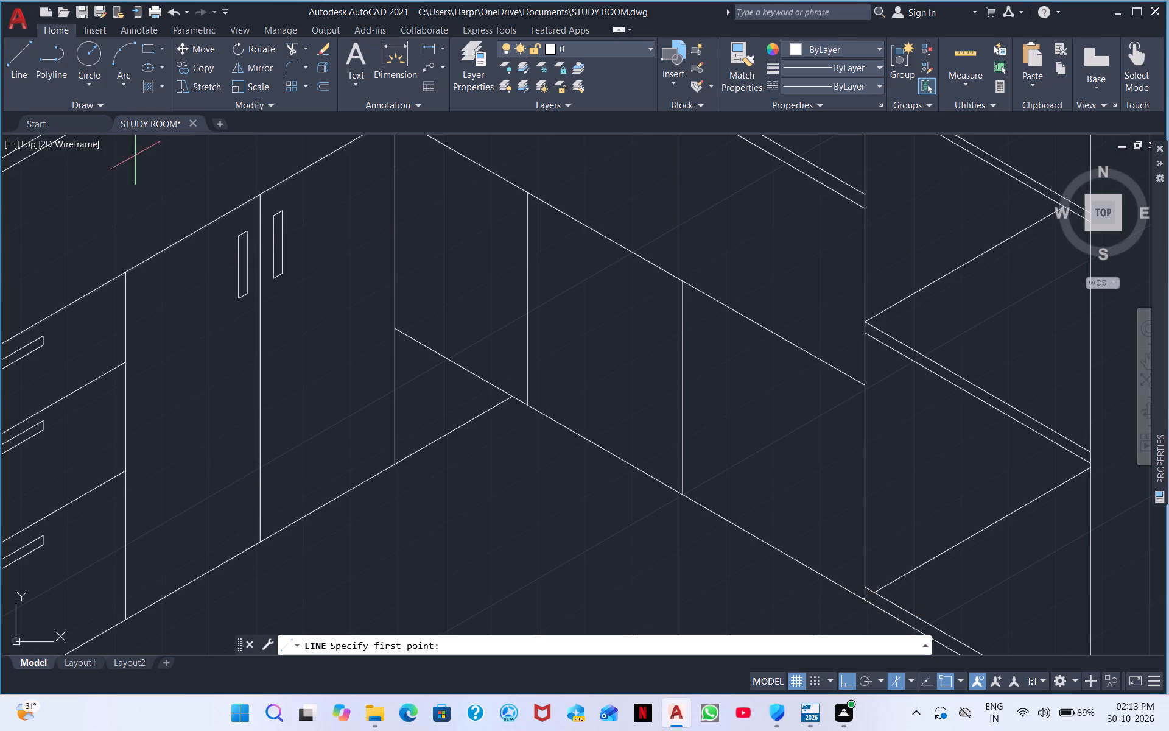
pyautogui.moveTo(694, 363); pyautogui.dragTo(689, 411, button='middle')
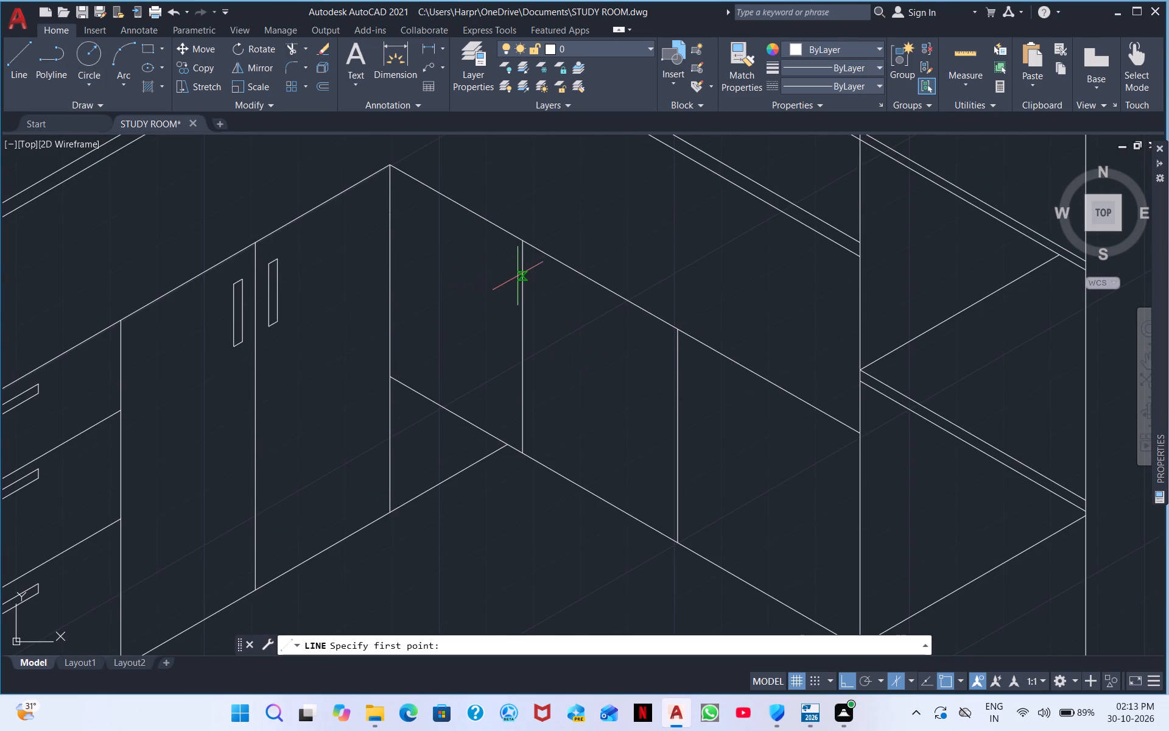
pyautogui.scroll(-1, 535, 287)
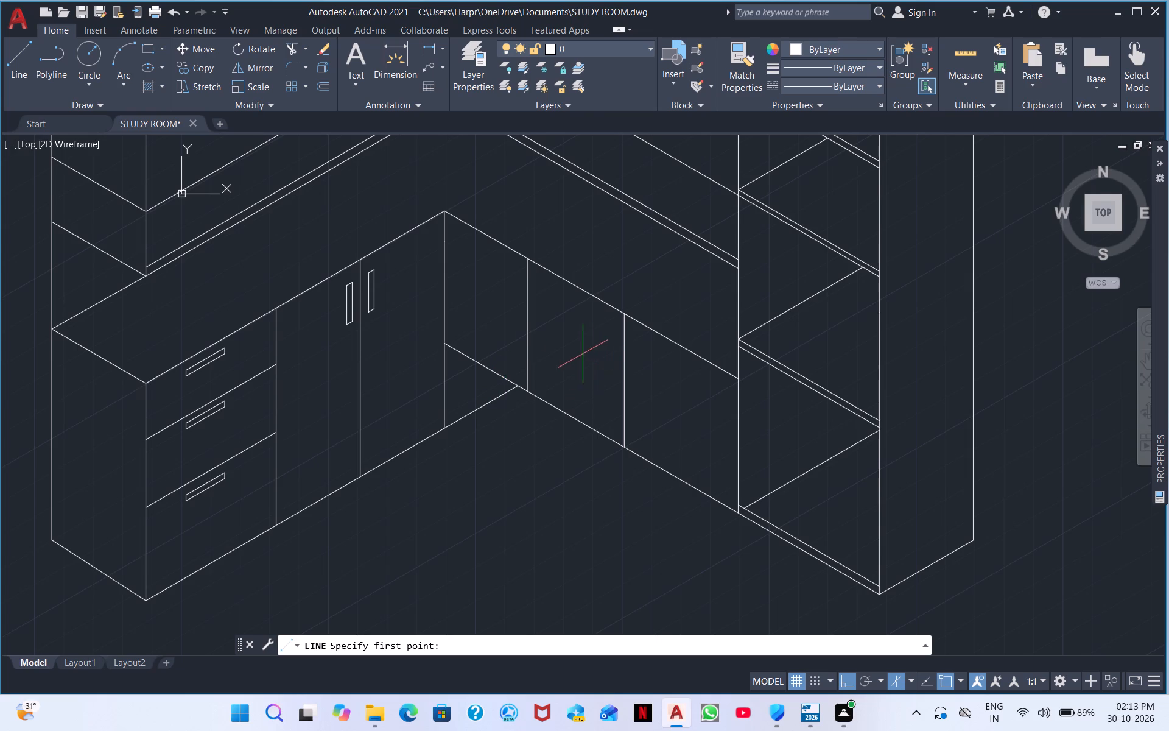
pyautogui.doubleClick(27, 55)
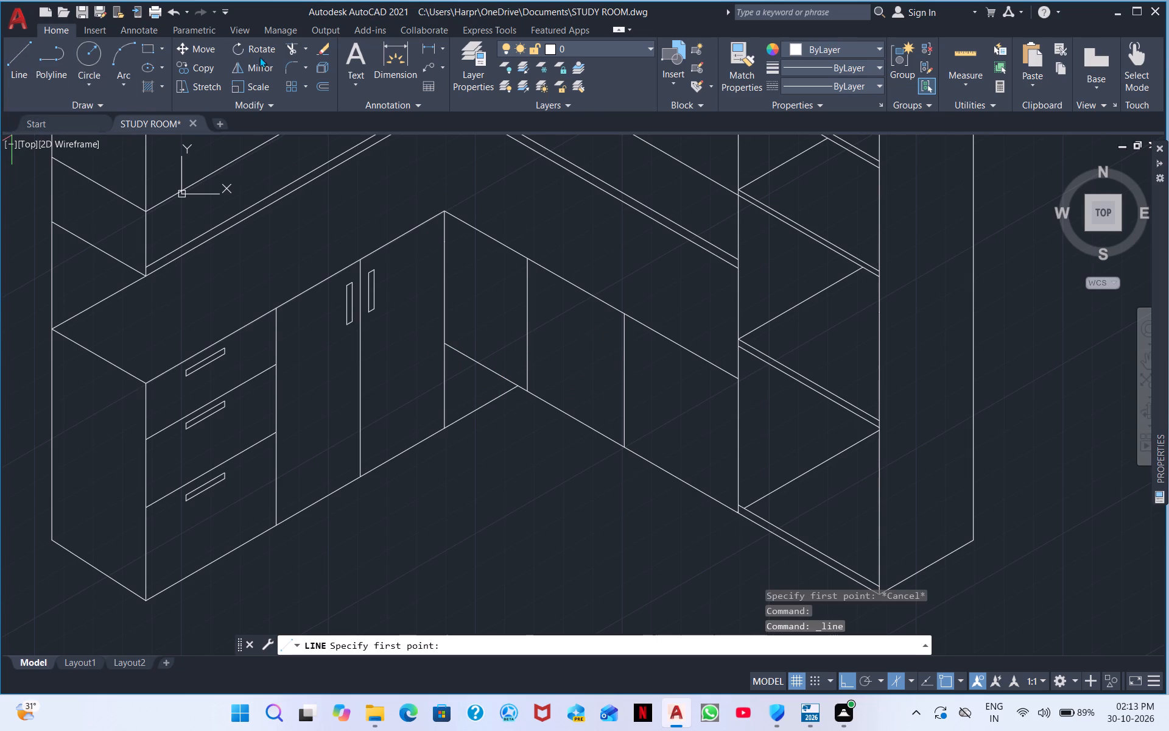
# Trim away the divider between the two drawer-wing doors together with the long sides of their handle outlines.
pyautogui.click(294, 49)
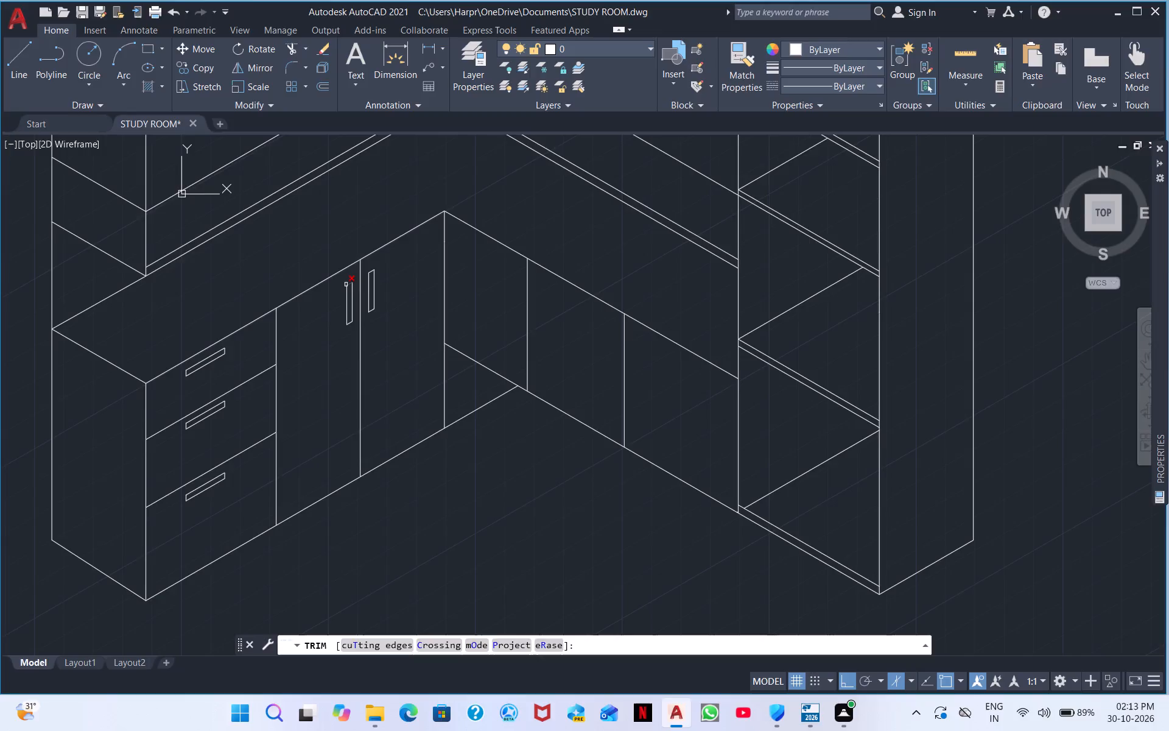
pyautogui.moveTo(346, 283); pyautogui.dragTo(351, 299)
pyautogui.moveTo(354, 289); pyautogui.dragTo(341, 312)
pyautogui.moveTo(365, 279); pyautogui.dragTo(356, 316)
pyautogui.moveTo(409, 278); pyautogui.dragTo(382, 293)
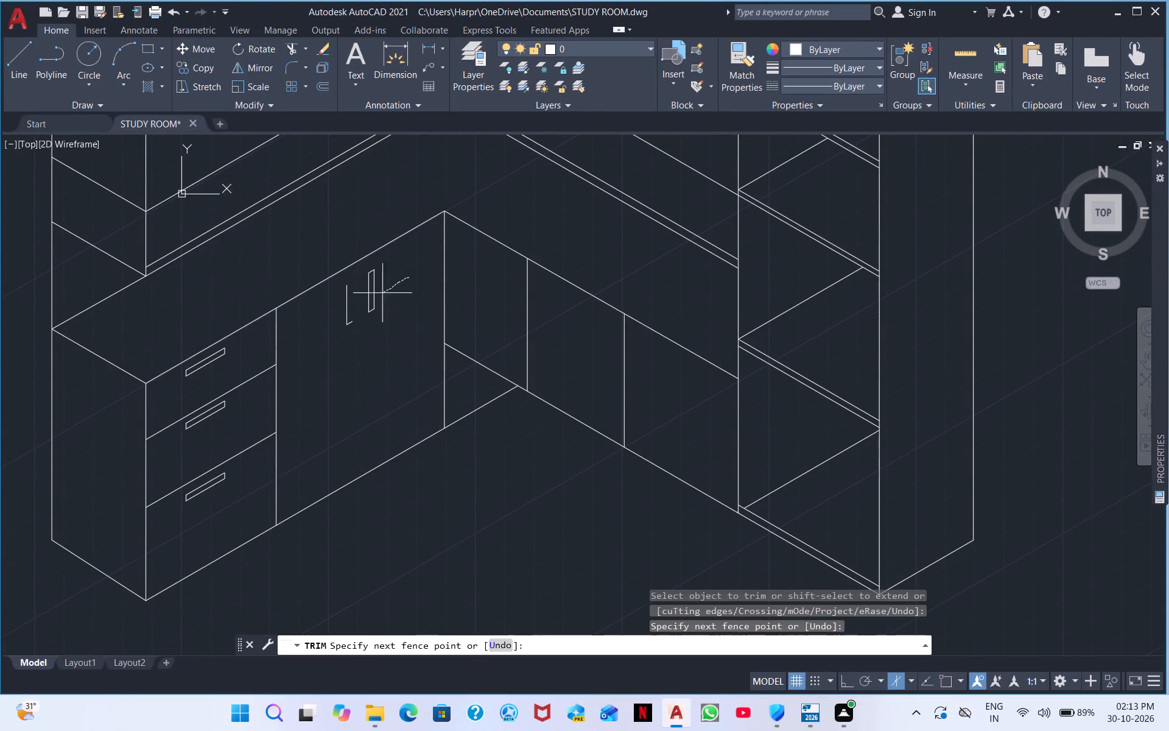
pyautogui.moveTo(382, 293); pyautogui.dragTo(353, 311)
# Trim the floor line between the drawer cabinet and inner corner, and the corner vertical with the tower-wing floor line meeting it.
pyautogui.moveTo(295, 420); pyautogui.dragTo(404, 487)
pyautogui.moveTo(446, 315); pyautogui.dragTo(454, 398)
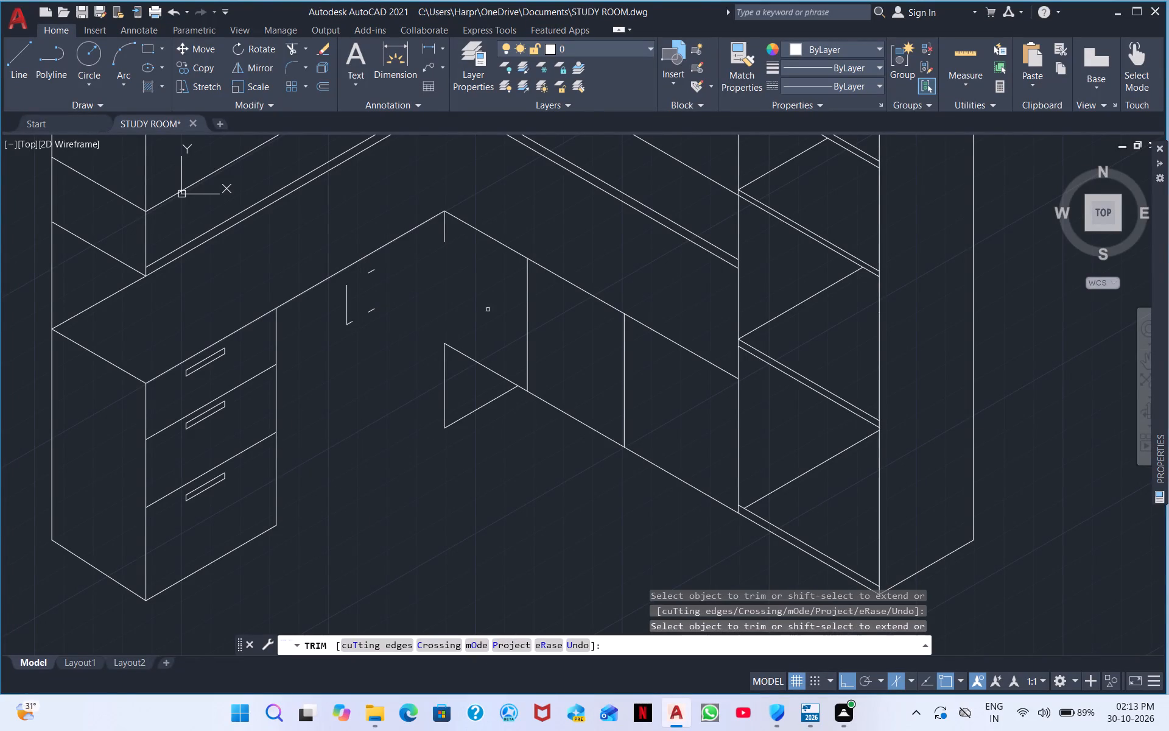
pyautogui.moveTo(487, 309); pyautogui.dragTo(438, 403)
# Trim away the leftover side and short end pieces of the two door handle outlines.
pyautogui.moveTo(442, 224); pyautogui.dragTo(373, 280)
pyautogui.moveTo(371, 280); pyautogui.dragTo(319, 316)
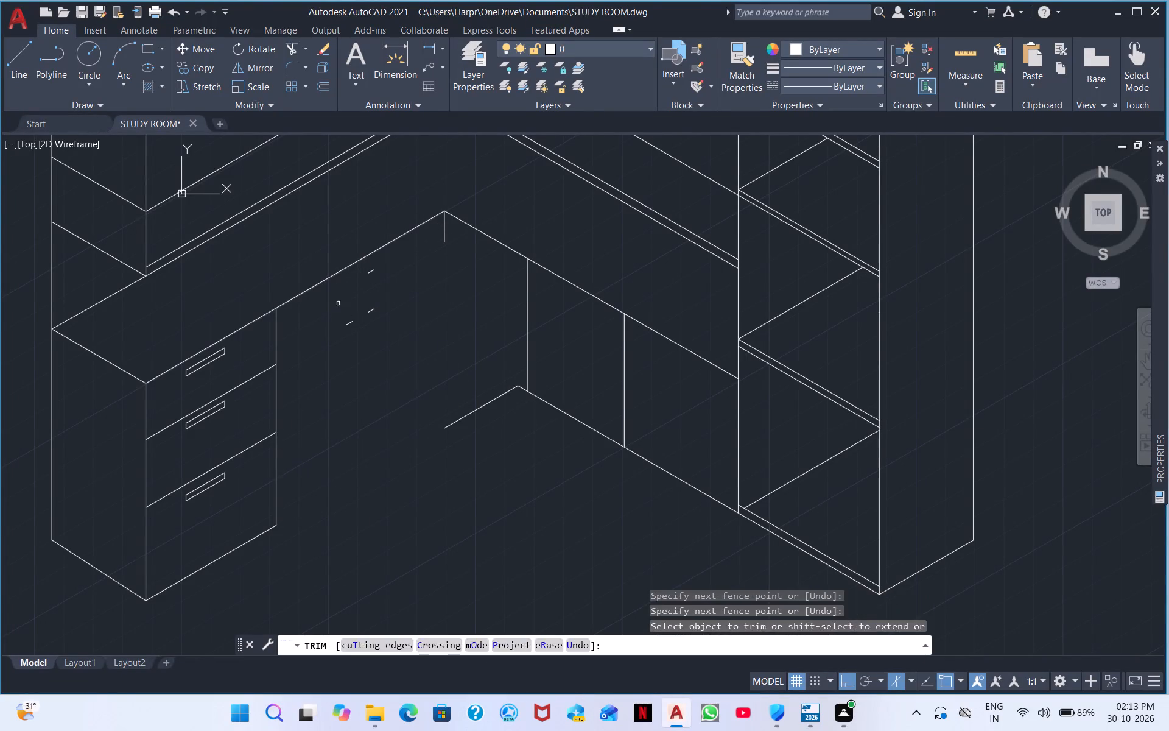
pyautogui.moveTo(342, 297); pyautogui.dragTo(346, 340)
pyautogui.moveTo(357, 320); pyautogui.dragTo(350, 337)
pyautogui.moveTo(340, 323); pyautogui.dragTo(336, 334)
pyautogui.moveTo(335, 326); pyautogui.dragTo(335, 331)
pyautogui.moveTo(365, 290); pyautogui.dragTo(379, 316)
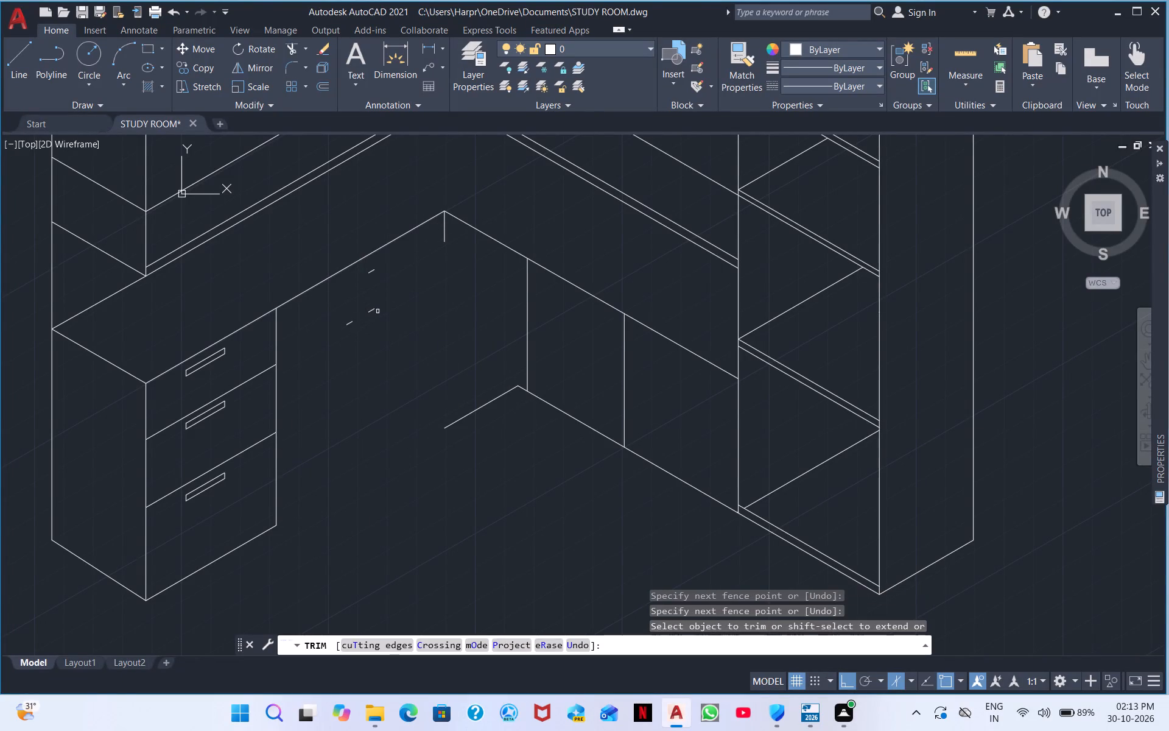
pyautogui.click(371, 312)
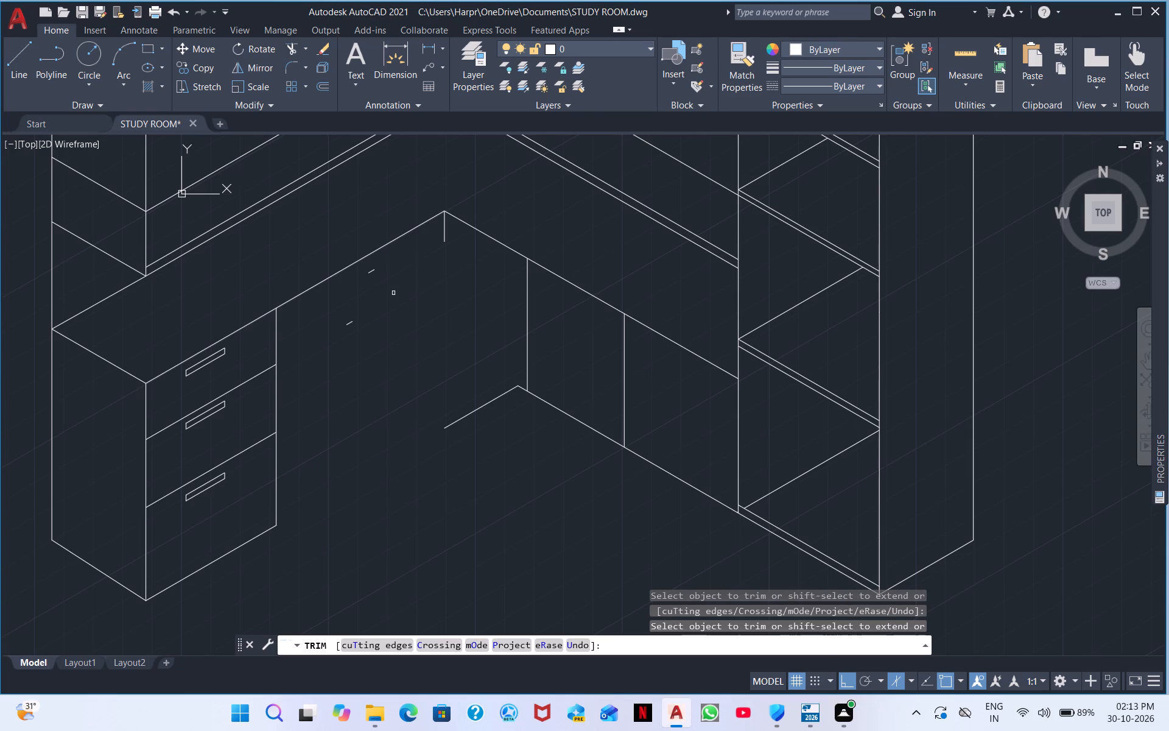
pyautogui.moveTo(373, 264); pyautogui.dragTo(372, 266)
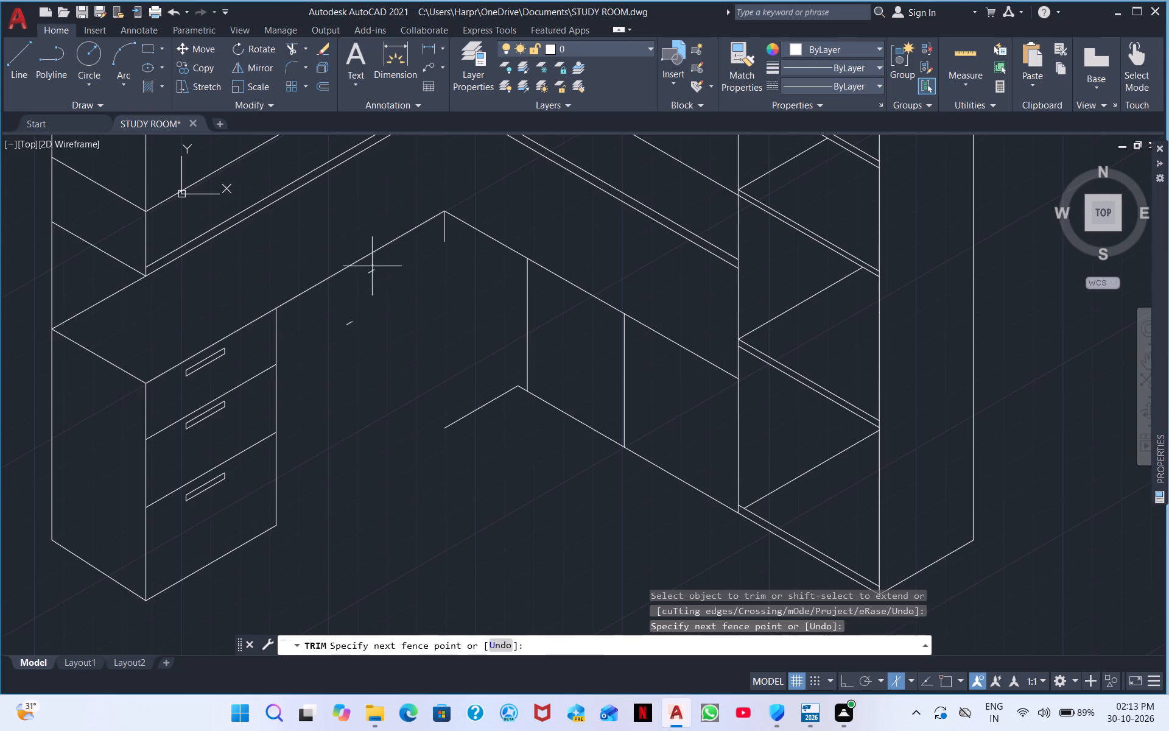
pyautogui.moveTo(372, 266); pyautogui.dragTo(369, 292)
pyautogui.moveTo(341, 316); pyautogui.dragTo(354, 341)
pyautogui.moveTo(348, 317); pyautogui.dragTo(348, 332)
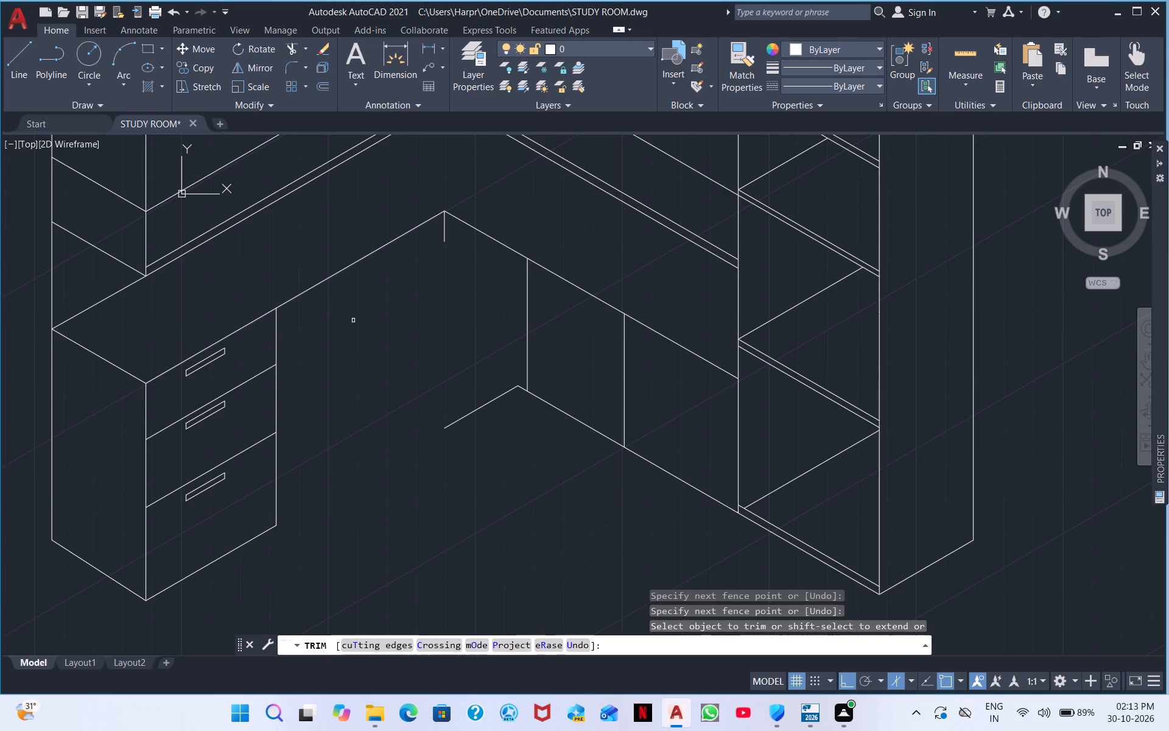
# Trim the inner corner's leftover vertical stub and remaining floor lines, plus the tower-wing divider nearest the corner, to open the knee space.
pyautogui.moveTo(448, 234); pyautogui.dragTo(434, 245)
pyautogui.moveTo(485, 394); pyautogui.dragTo(485, 414)
pyautogui.moveTo(526, 375); pyautogui.dragTo(513, 396)
pyautogui.moveTo(541, 387); pyautogui.dragTo(525, 425)
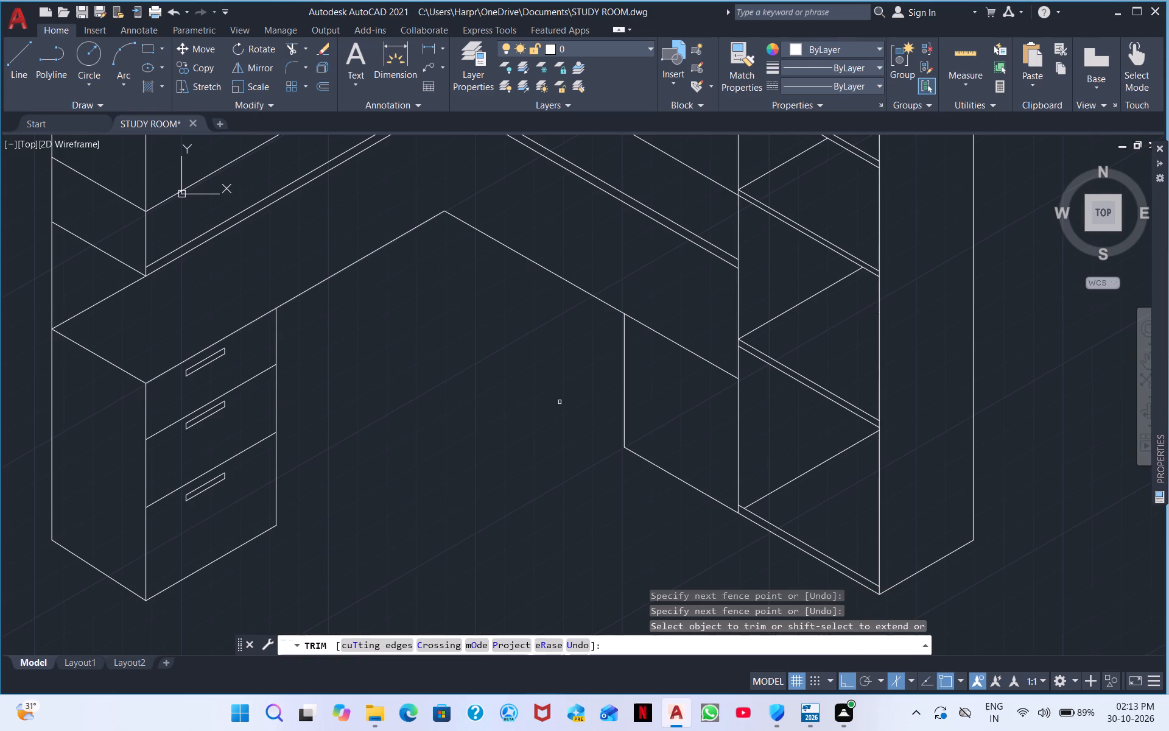
pyautogui.rightClick(494, 413)
pyautogui.click(536, 425)
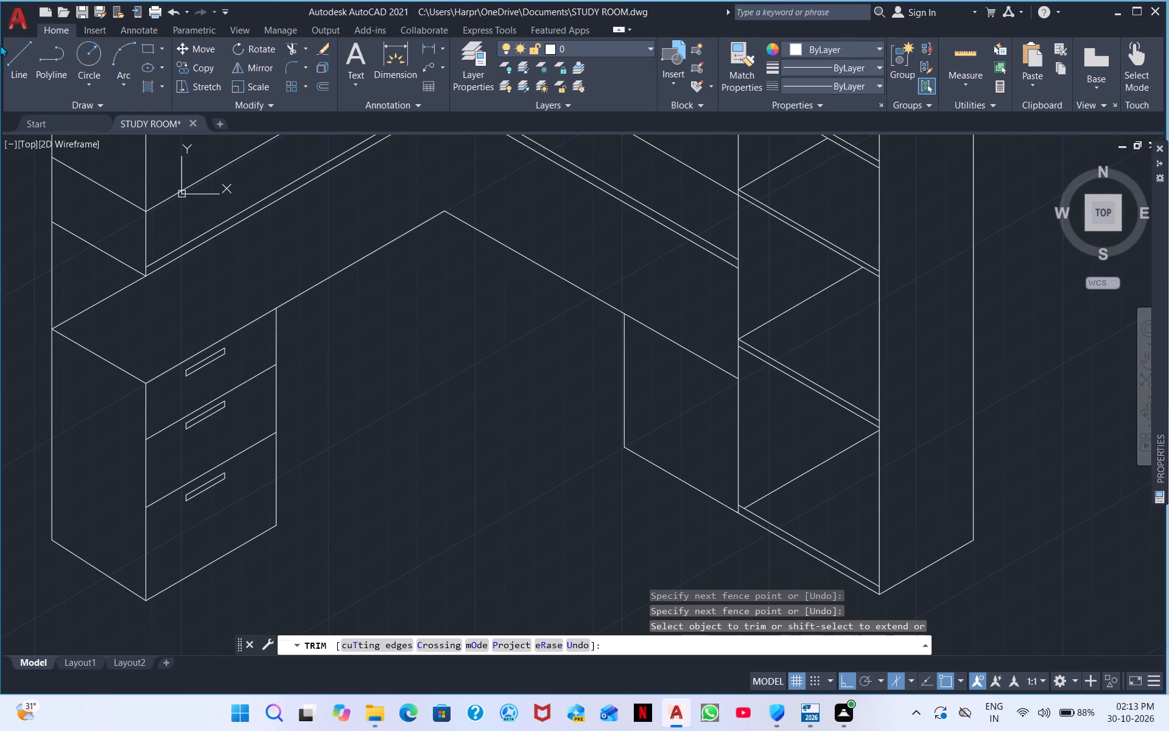
# Draw a vertical divider from the midpoint of the tower-side cabinet's floor line up past the desktop edge.
pyautogui.click(23, 52)
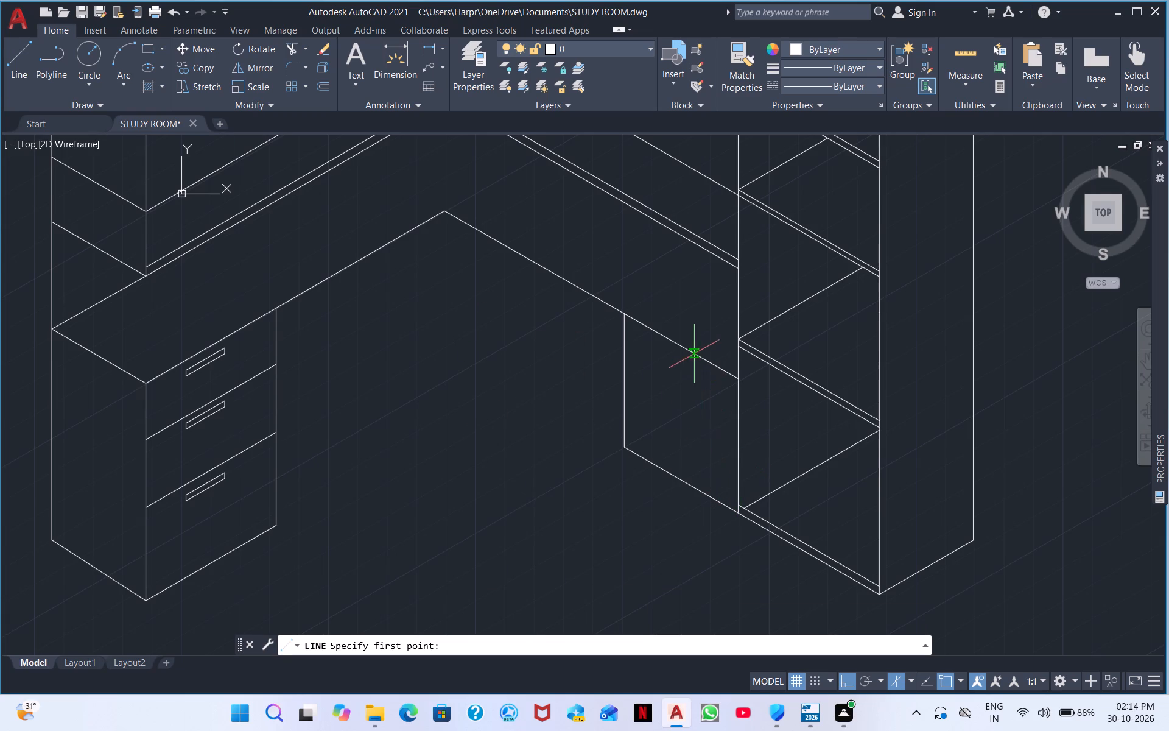
pyautogui.click(677, 478)
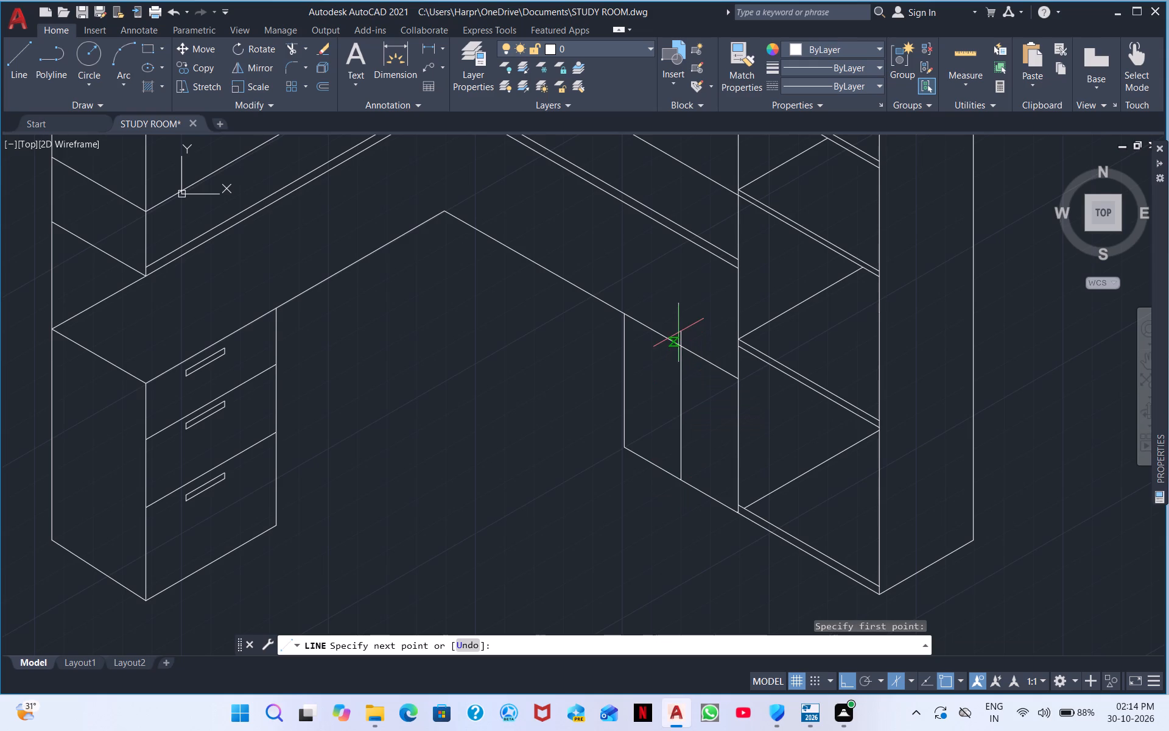
pyautogui.click(682, 320)
pyautogui.rightClick(696, 331)
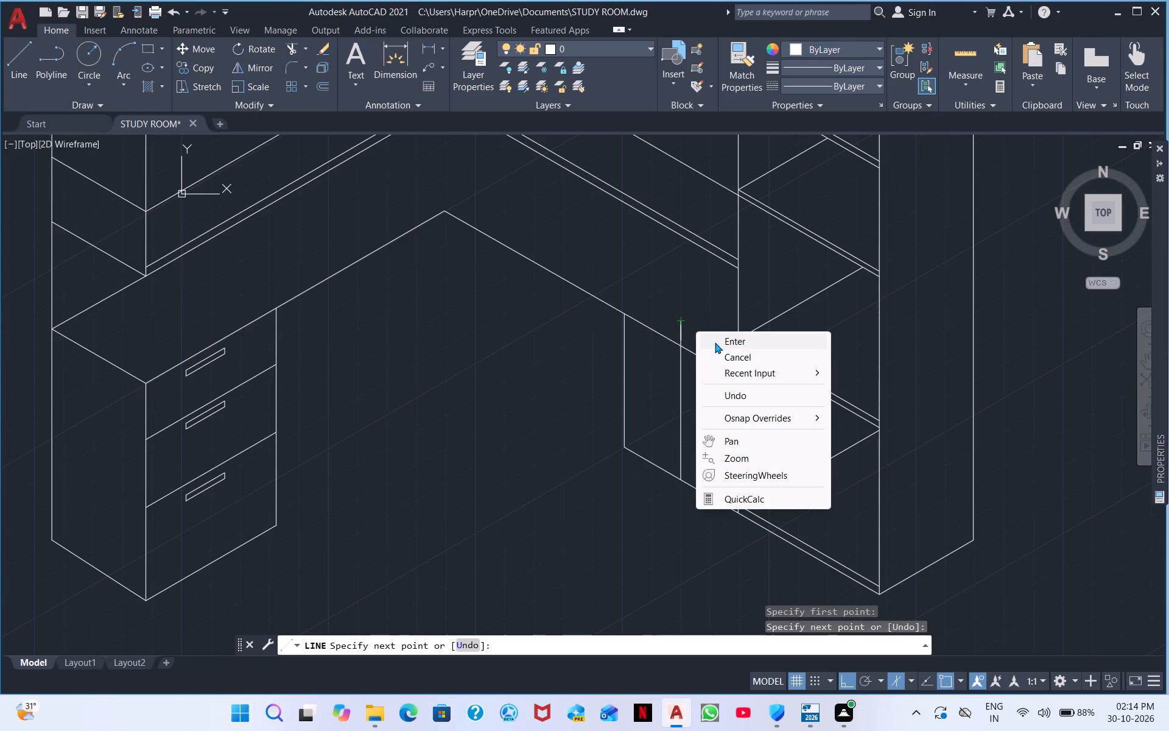
pyautogui.click(716, 341)
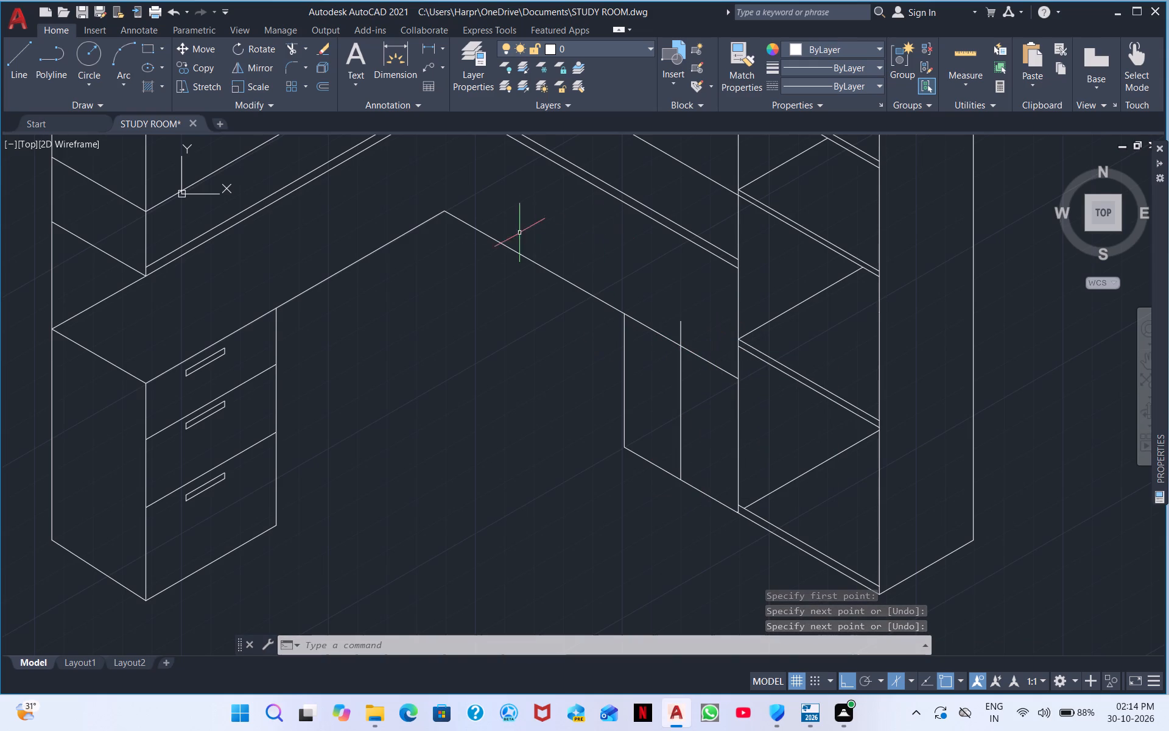
# Draw a shelf line from the tower-side cabinet divider's midpoint to the tower, a short drop, and a parallel lower line across the full cabinet.
pyautogui.click(16, 61)
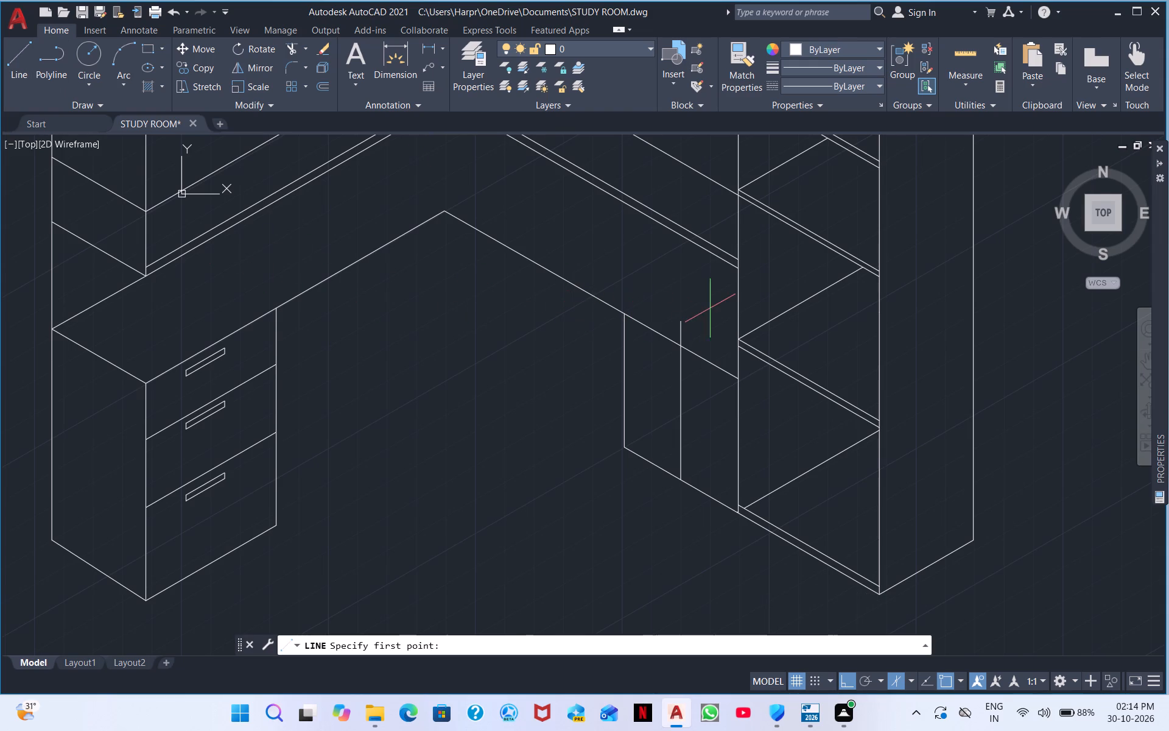
pyautogui.click(681, 400)
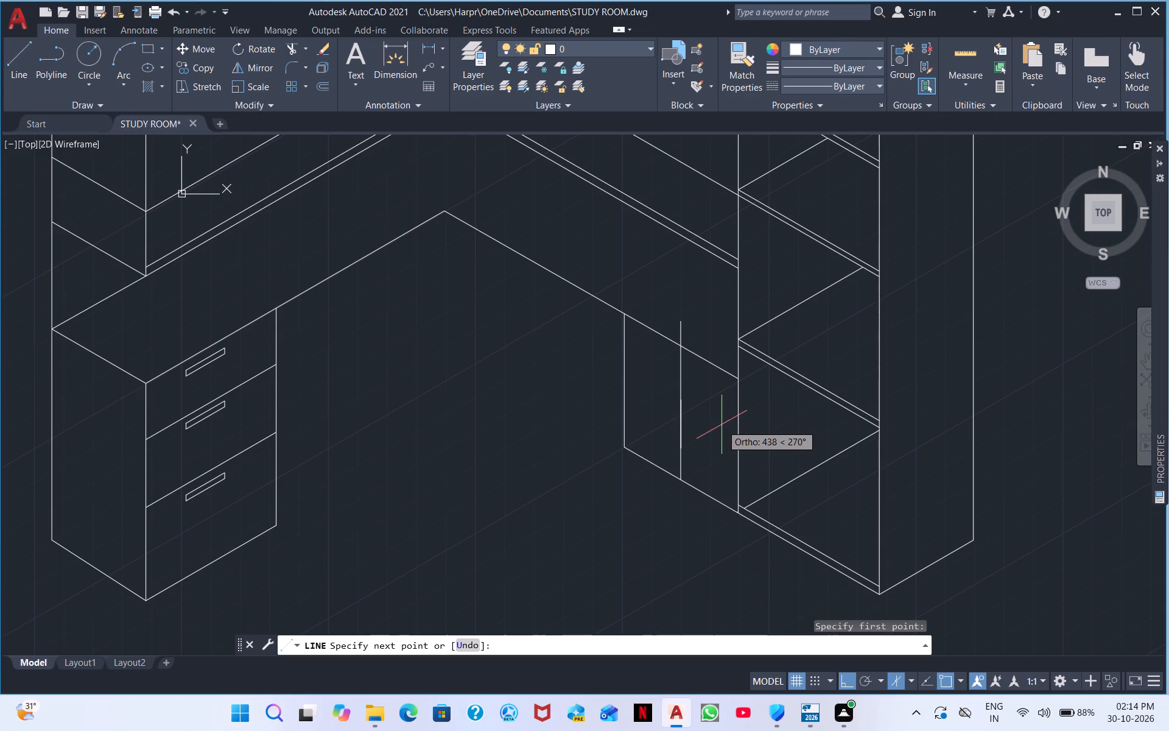
pyautogui.press('F5')
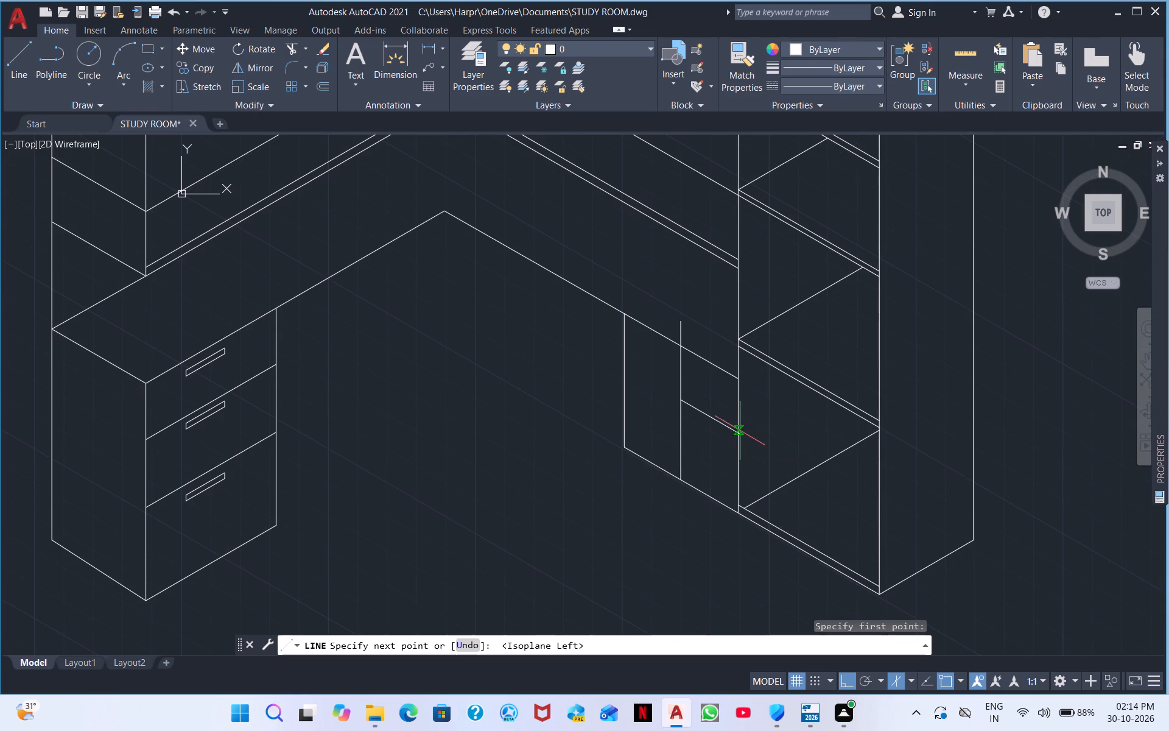
pyautogui.scroll(3, 740, 429)
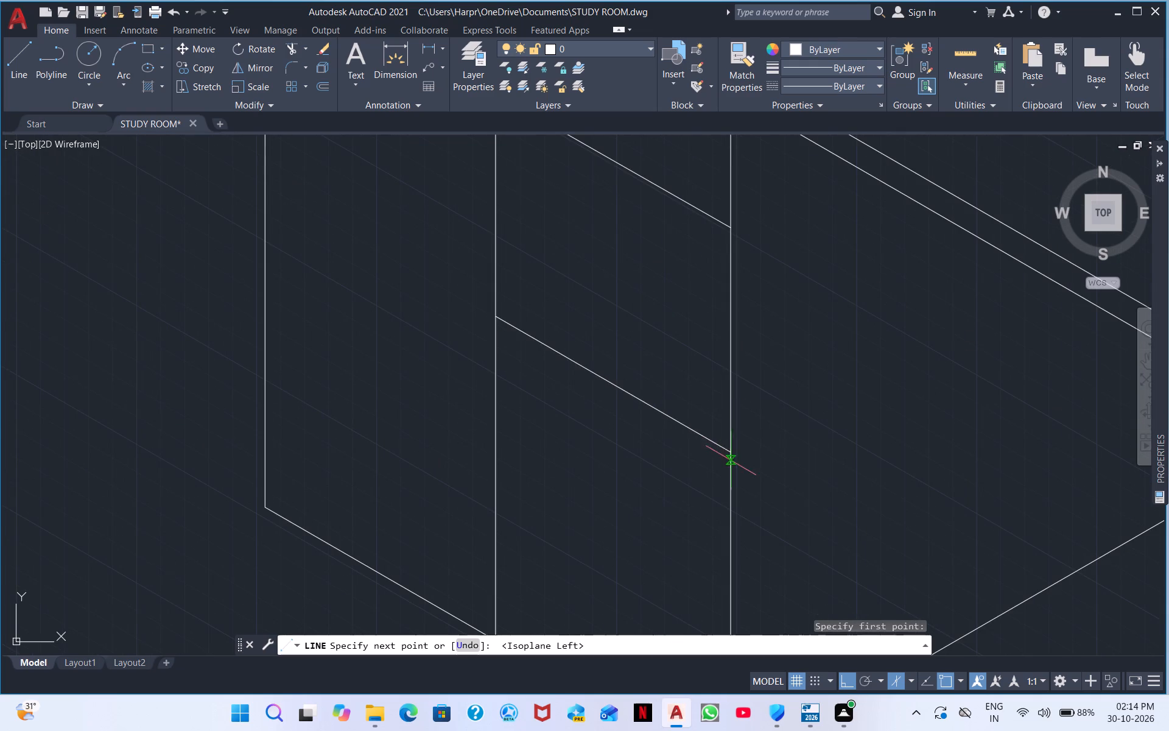
pyautogui.click(731, 453)
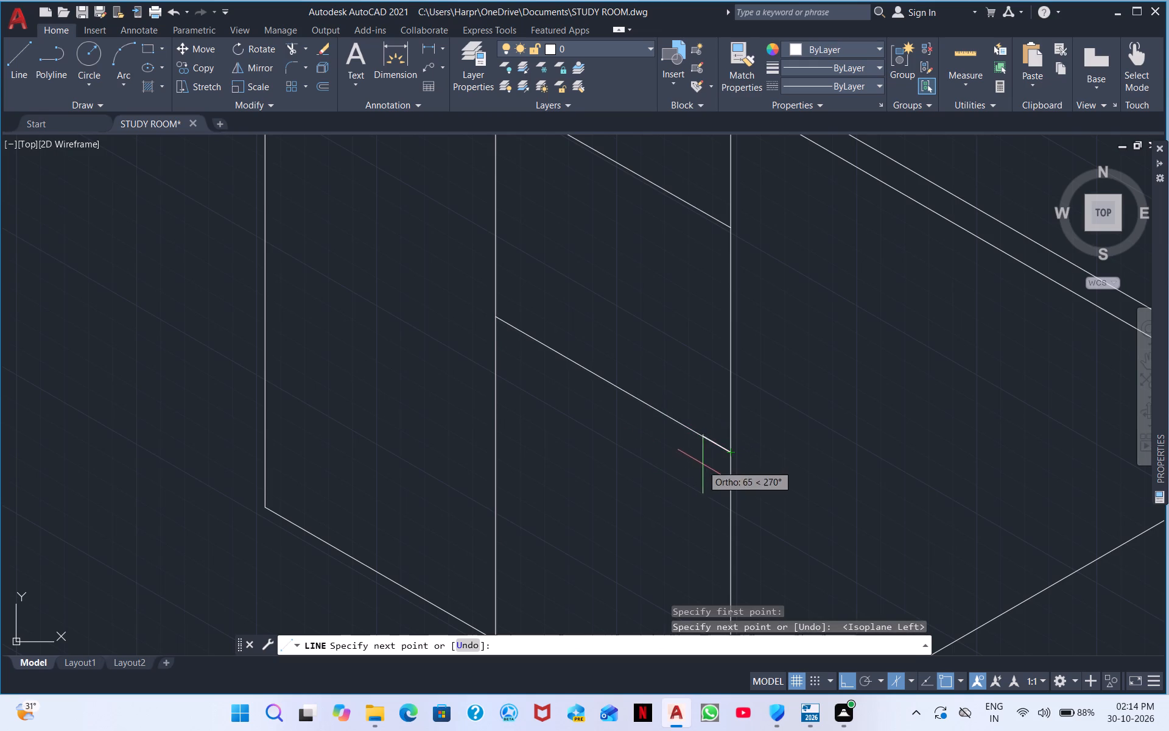
pyautogui.click(727, 473)
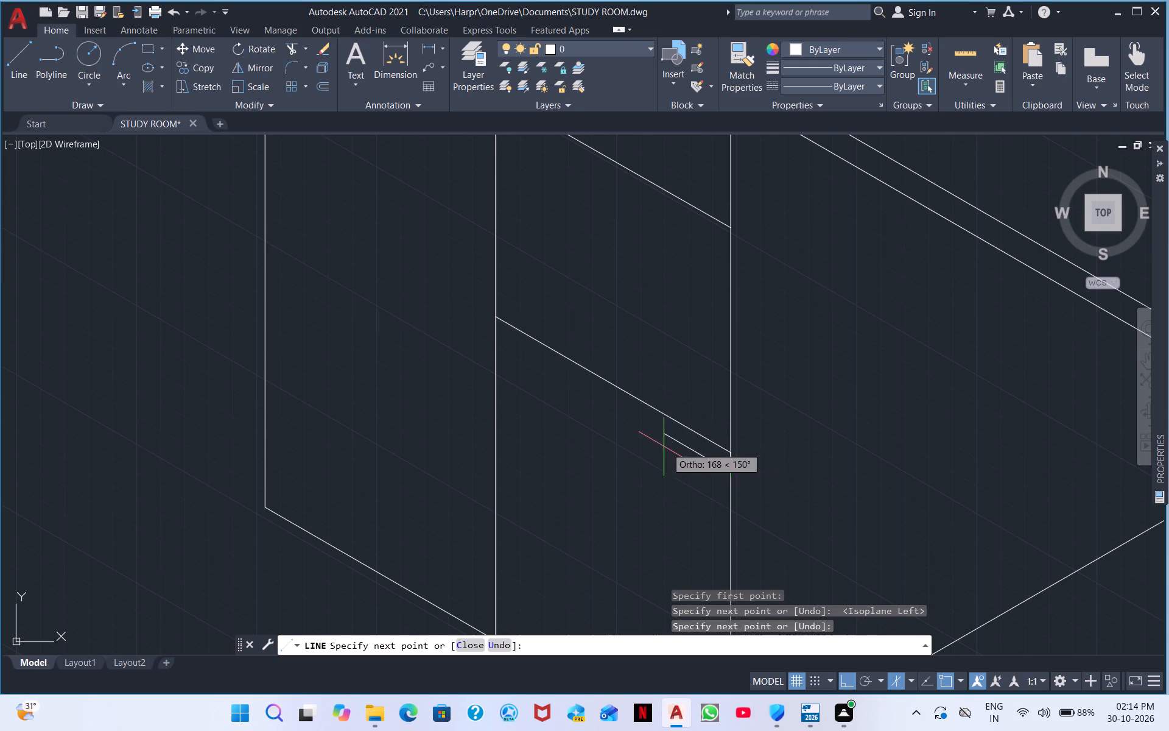
pyautogui.click(493, 336)
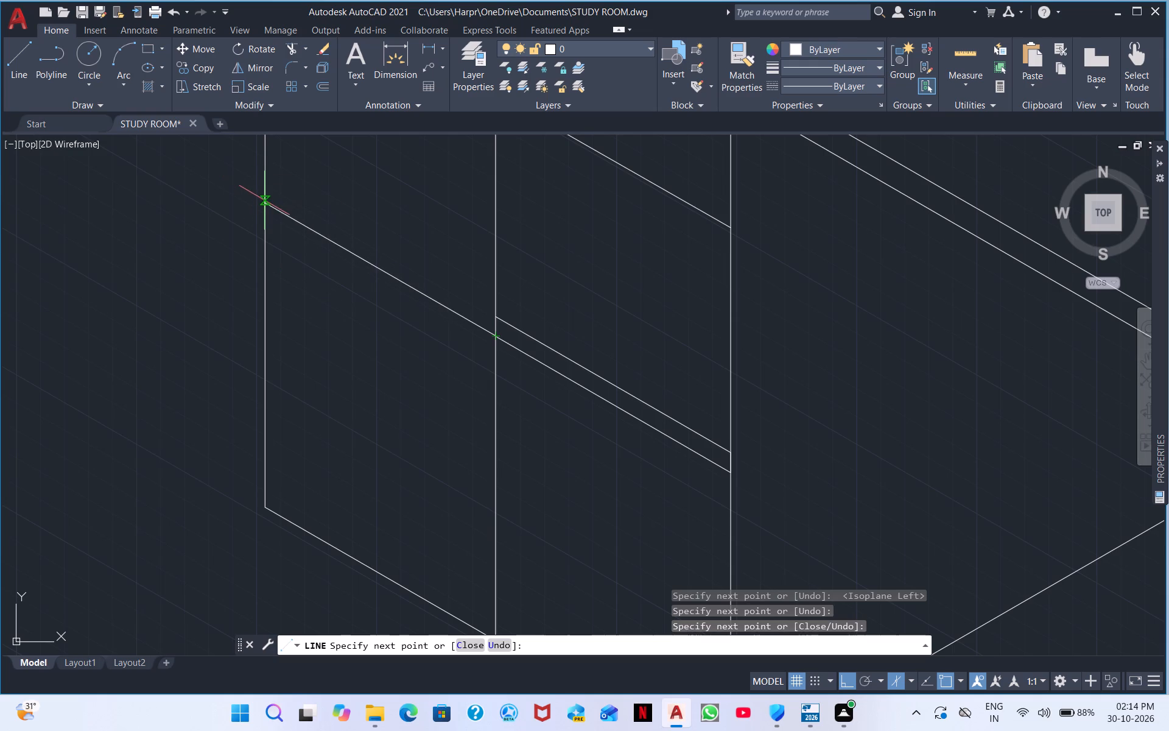
pyautogui.click(264, 200)
pyautogui.click(263, 175)
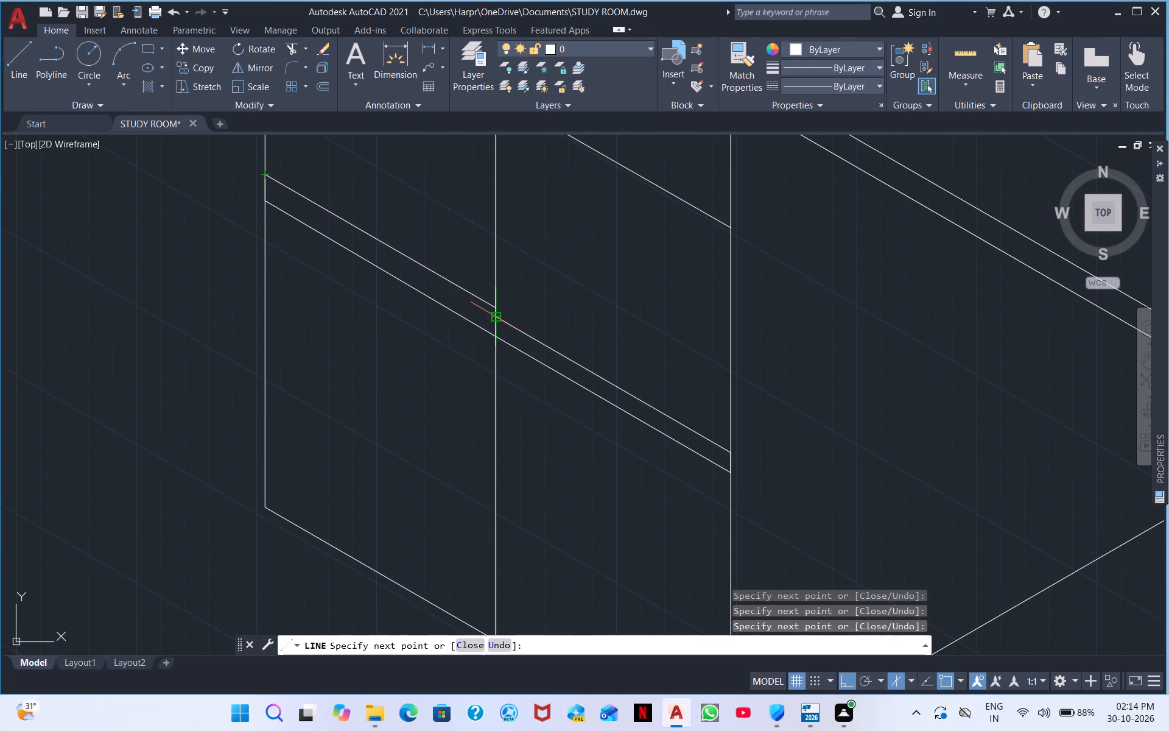
pyautogui.rightClick(384, 219)
pyautogui.click(429, 229)
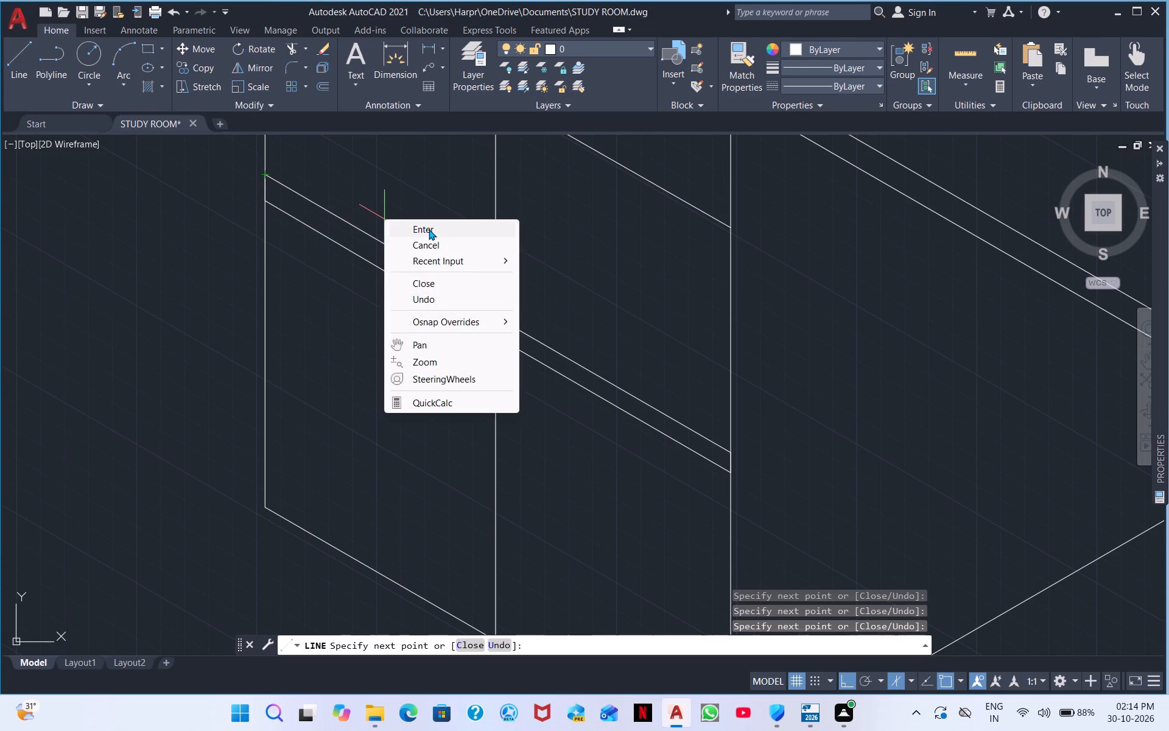
# Draw the shelf's upper line from the divider across the knee-space bay, running slightly past the cabinet's outer side.
pyautogui.click(16, 62)
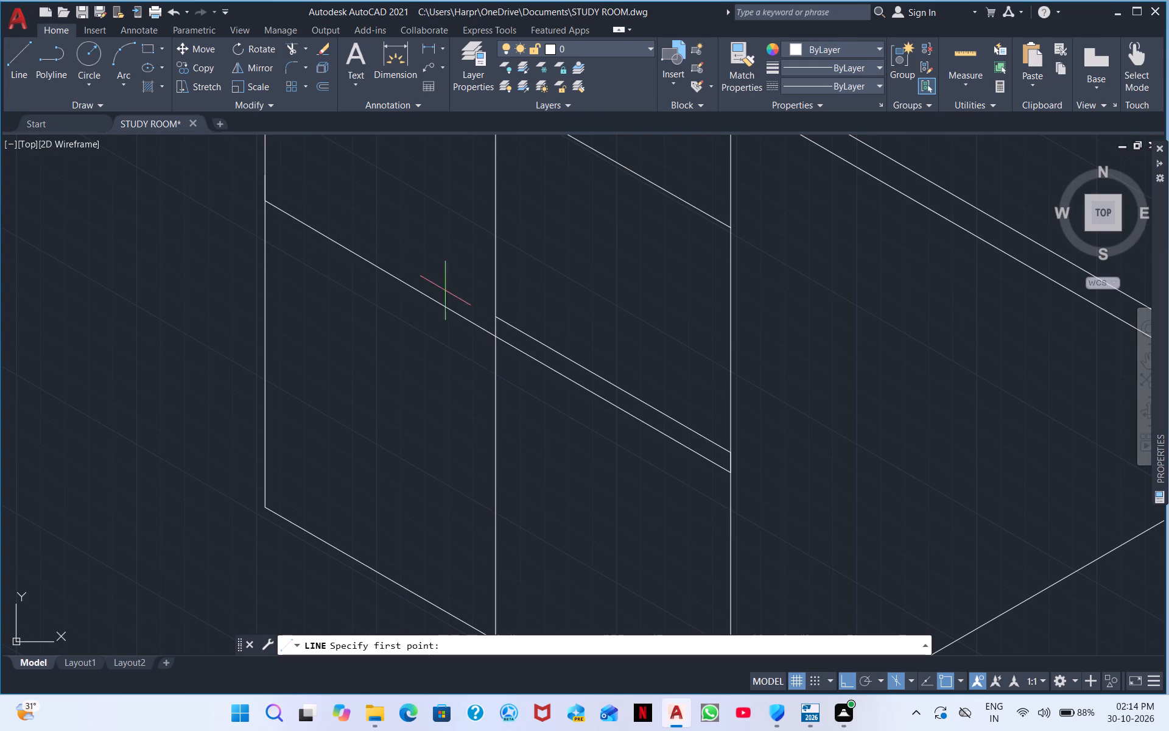
pyautogui.click(500, 317)
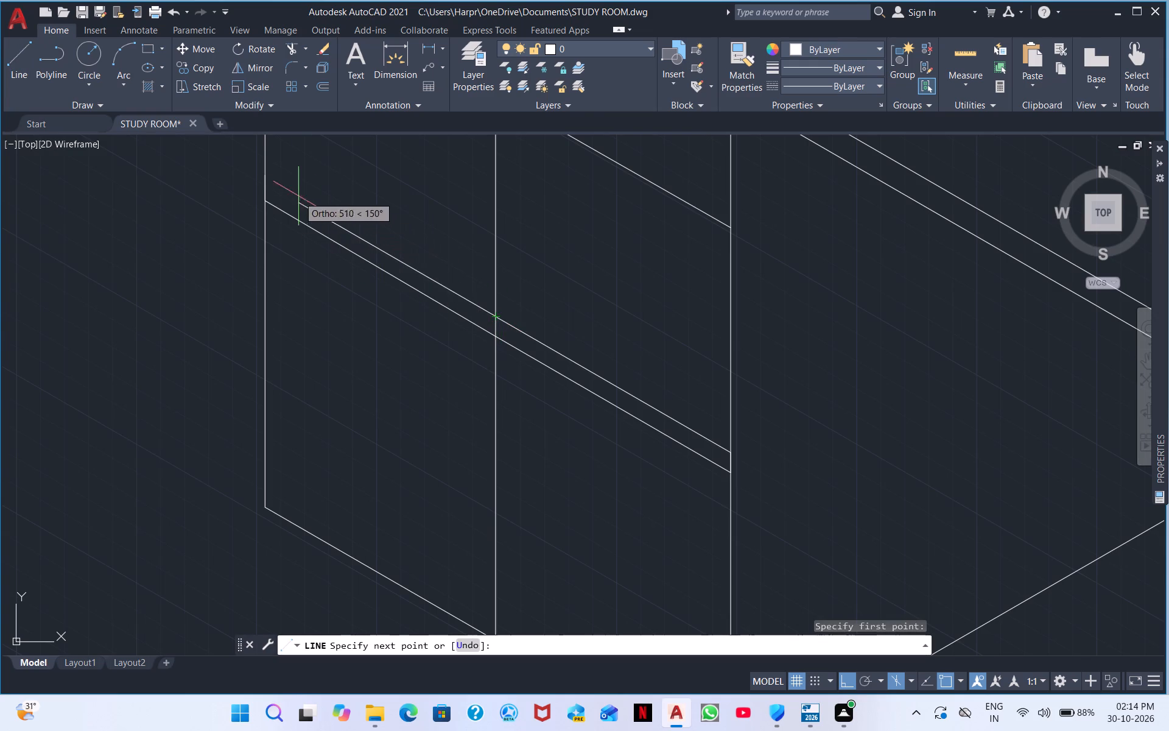
pyautogui.click(247, 187)
pyautogui.rightClick(249, 189)
pyautogui.click(297, 201)
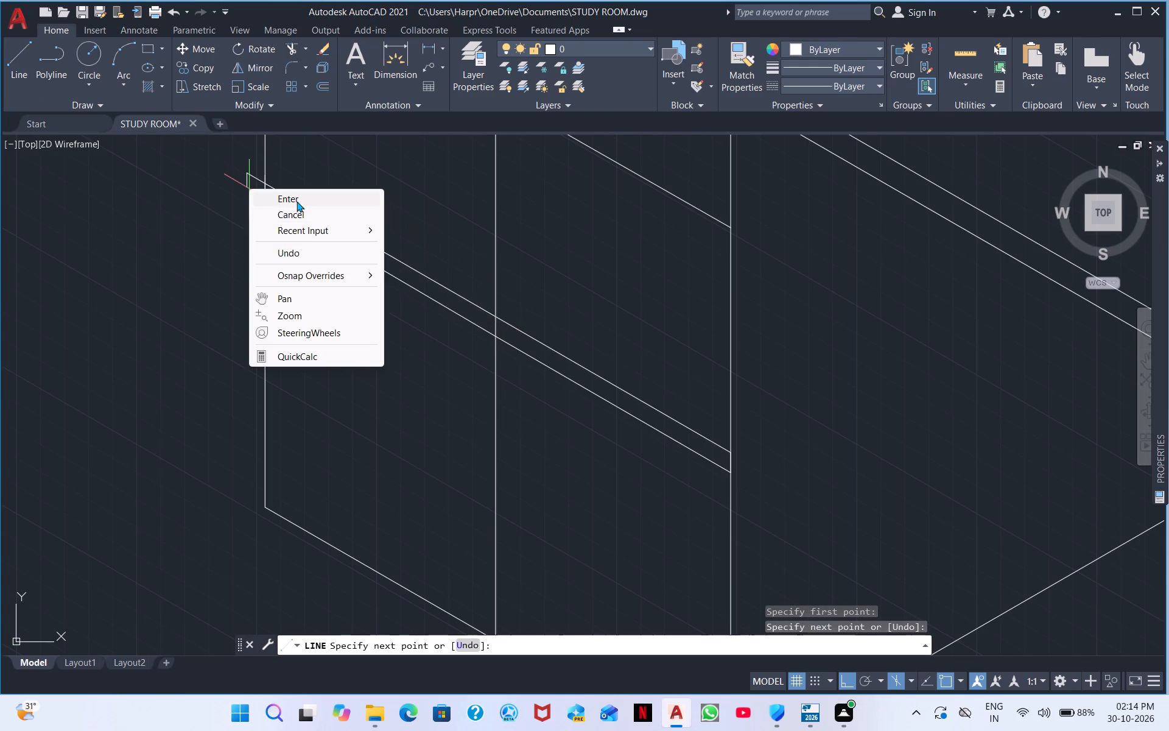
# Trim the end of the shelf's upper line that overhangs the cabinet side facing the knee space.
pyautogui.click(288, 52)
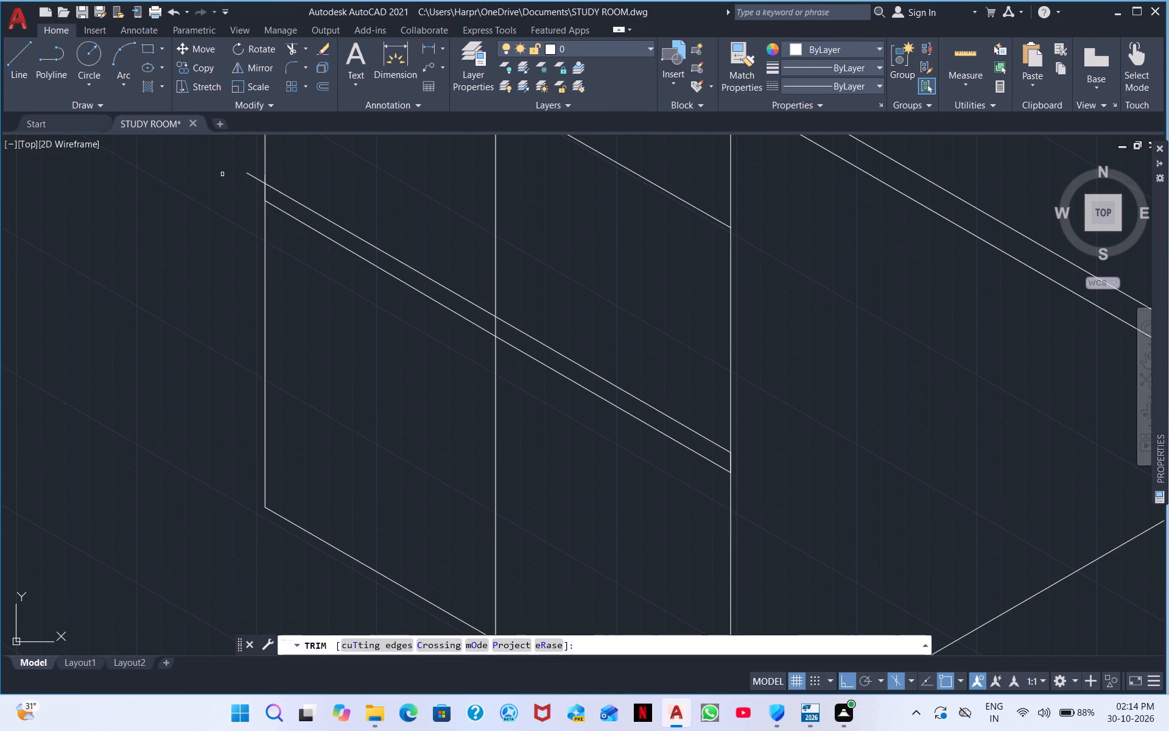
pyautogui.moveTo(242, 174); pyautogui.dragTo(255, 173)
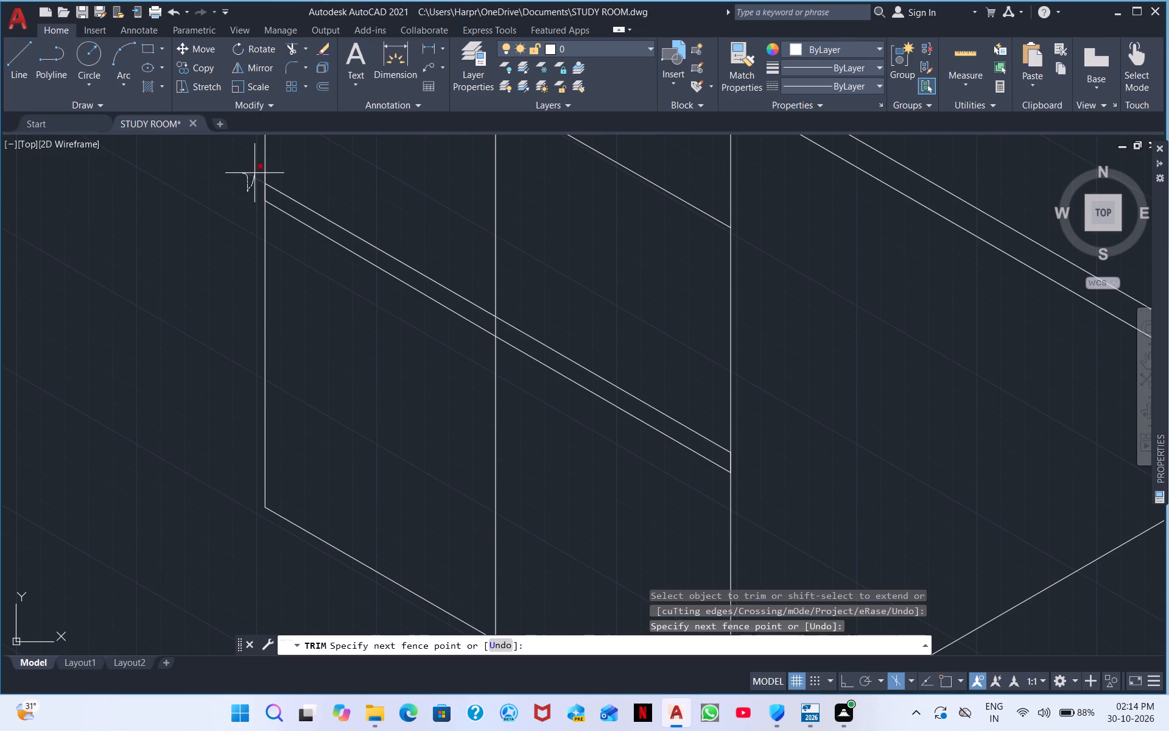
pyautogui.moveTo(255, 173); pyautogui.dragTo(255, 163)
pyautogui.click(255, 161)
pyautogui.scroll(-2, 286, 190)
pyautogui.moveTo(401, 247); pyautogui.dragTo(412, 320, button='middle')
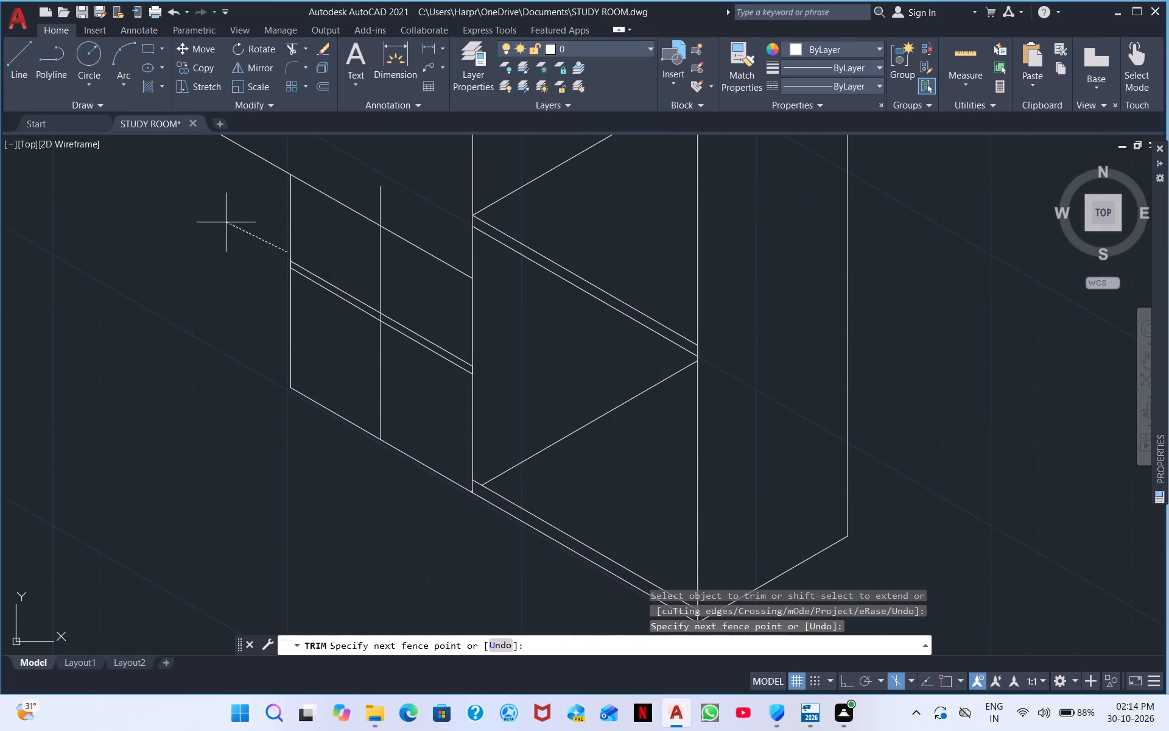
pyautogui.scroll(2, 226, 222)
pyautogui.click(227, 222)
pyautogui.middleClick(393, 263)
pyautogui.scroll(-2, 393, 263)
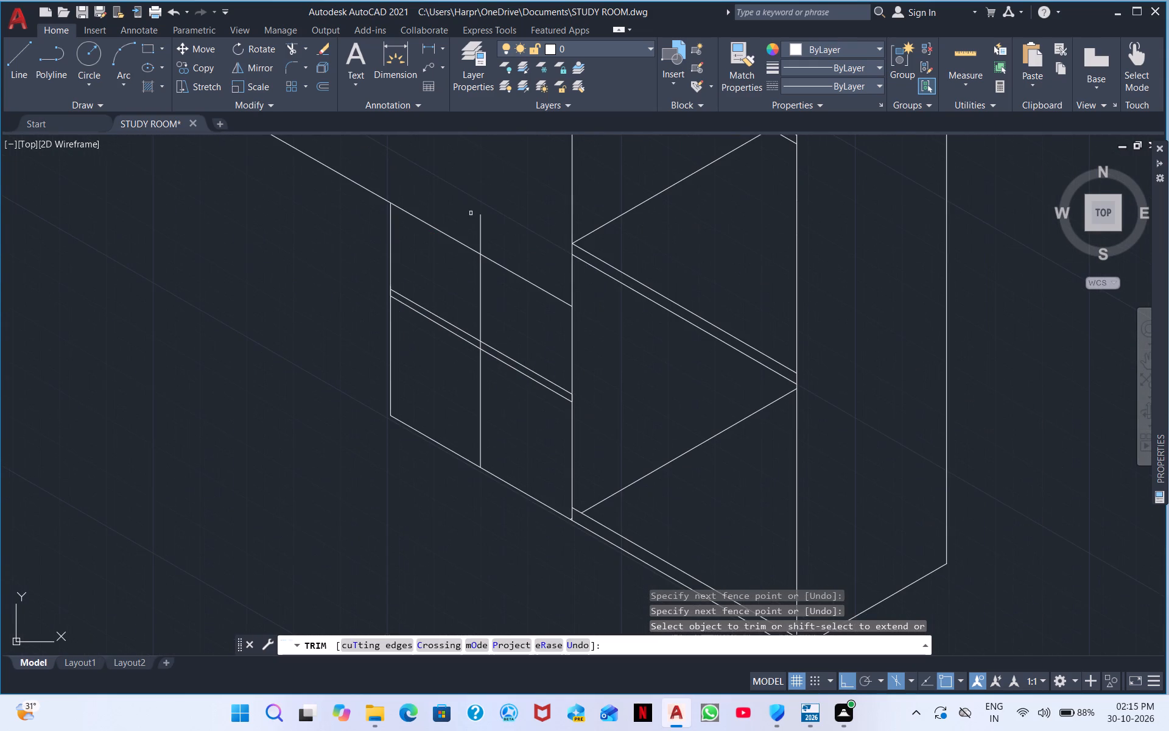
# Trim the divider's extension above the desktop edge and its short piece between the two shelf lines.
pyautogui.moveTo(471, 214); pyautogui.dragTo(520, 245)
pyautogui.scroll(-1, 450, 215)
pyautogui.scroll(4, 456, 270)
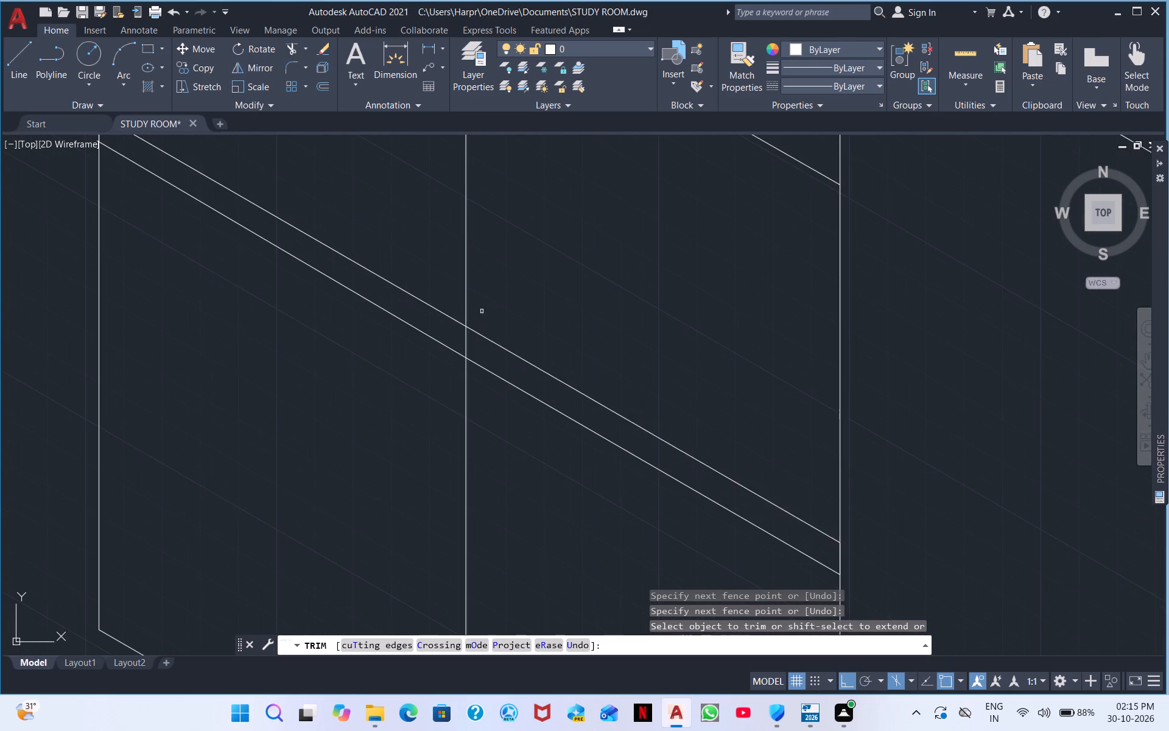
pyautogui.moveTo(468, 342); pyautogui.dragTo(448, 328)
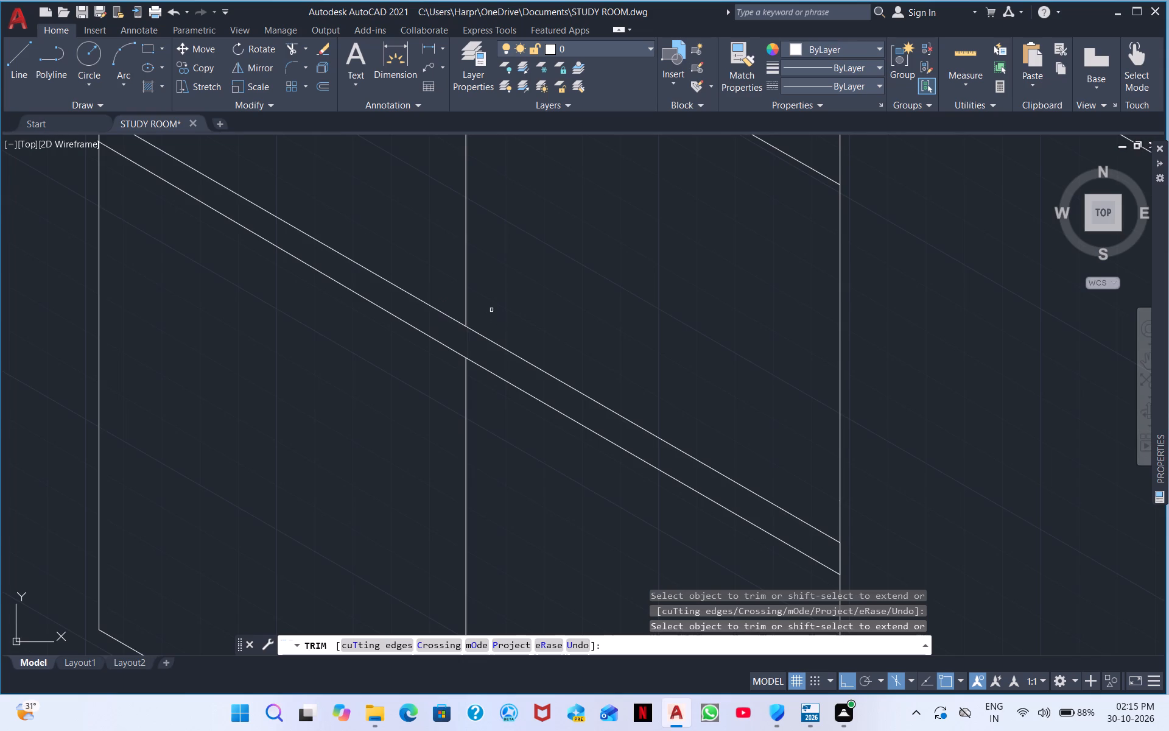
pyautogui.scroll(-3, 505, 290)
pyautogui.rightClick(433, 311)
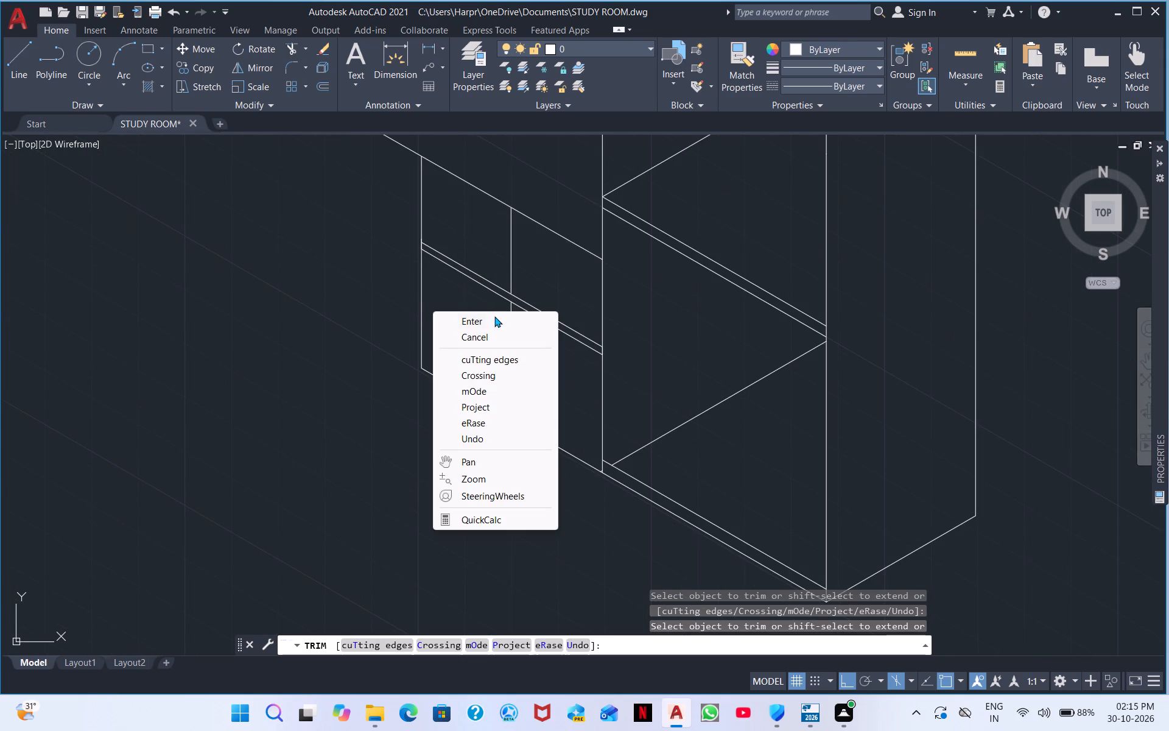
pyautogui.click(494, 318)
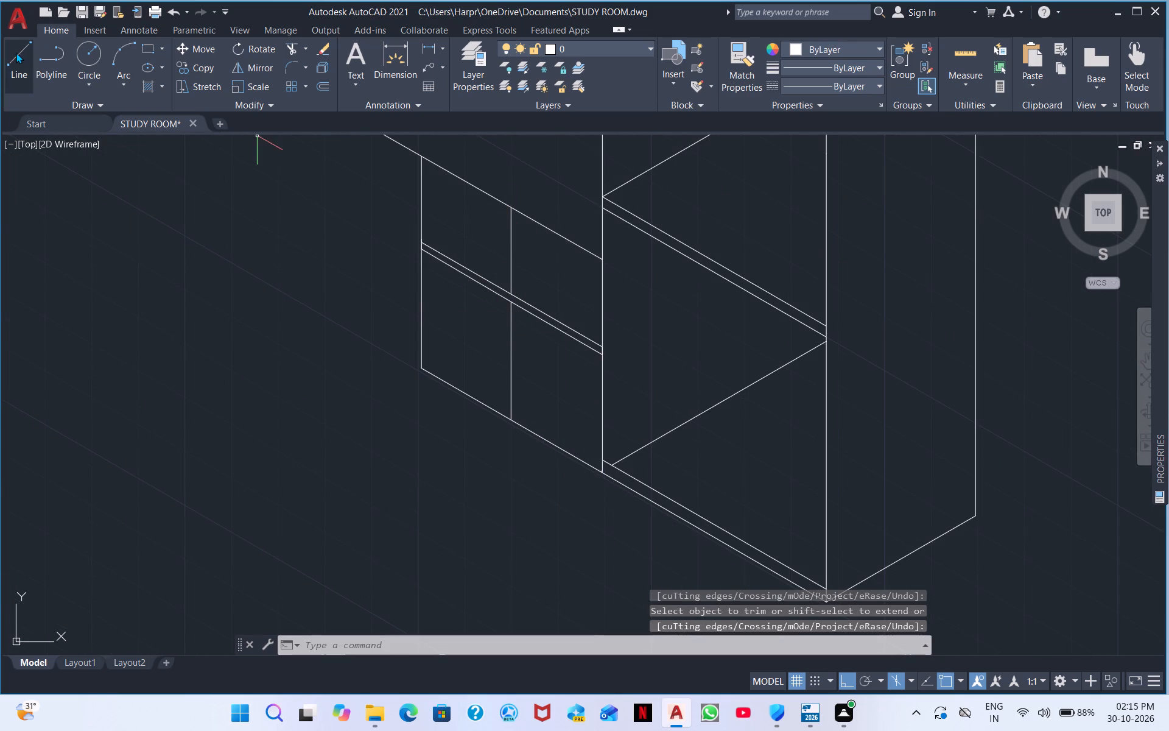
# Draw a slim handle outline parallel to the desktop edge in the cabinet's upper compartment beside the knee space.
pyautogui.click(16, 52)
pyautogui.scroll(2, 451, 233)
pyautogui.moveTo(487, 228); pyautogui.dragTo(555, 368, button='middle')
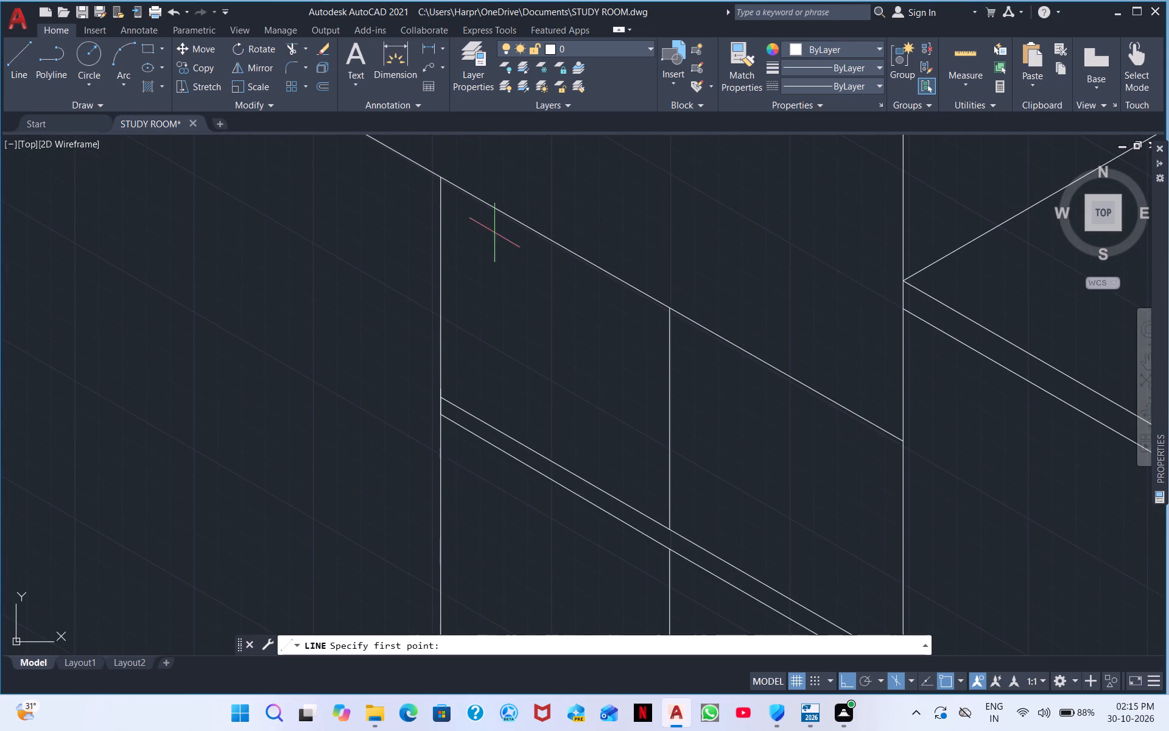
pyautogui.moveTo(521, 244); pyautogui.dragTo(530, 250)
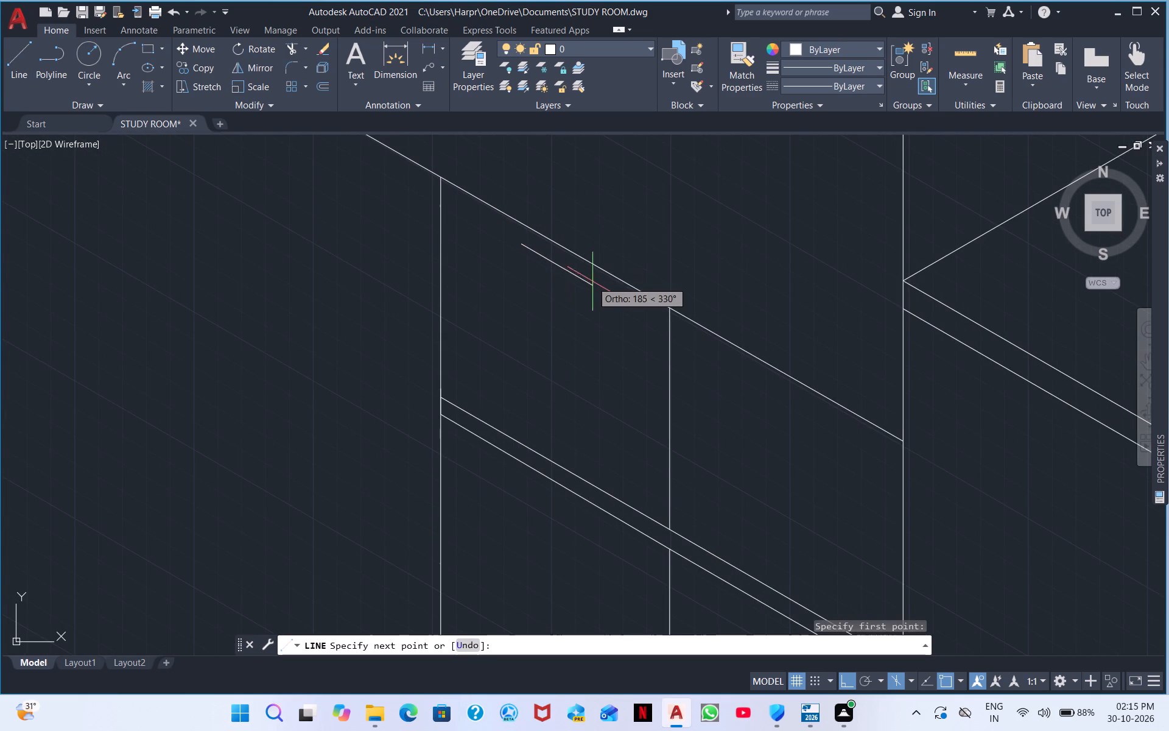
pyautogui.click(597, 289)
pyautogui.click(595, 300)
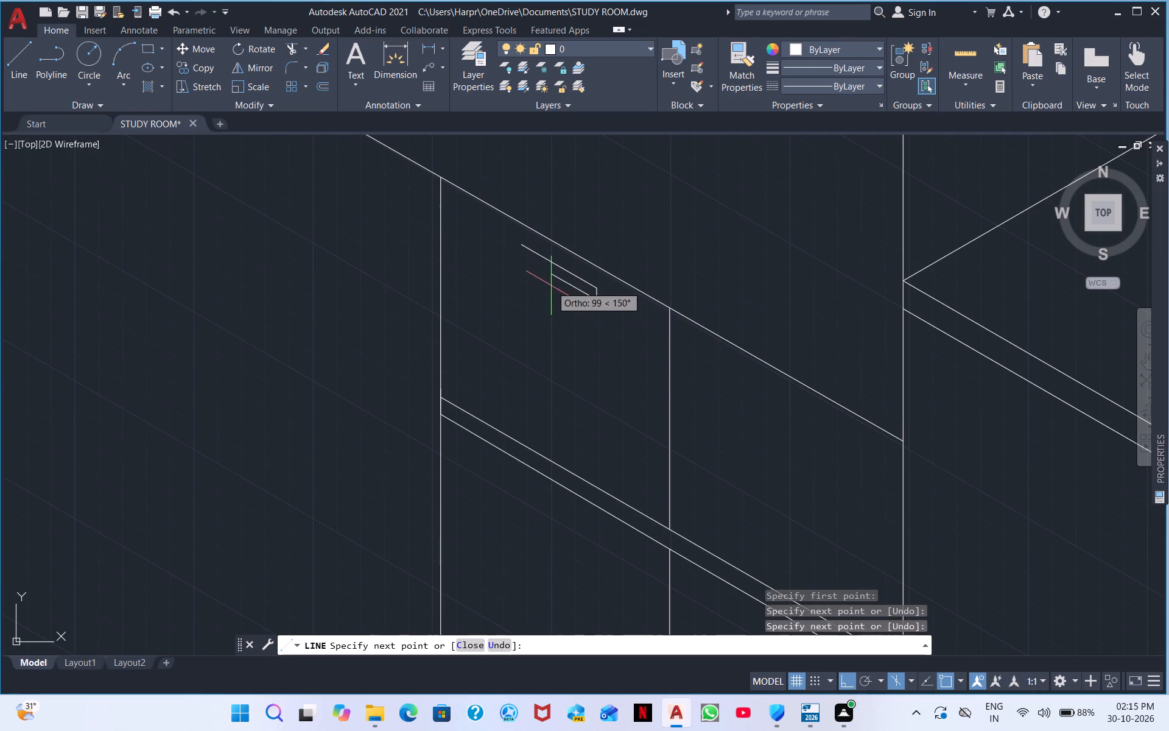
pyautogui.click(510, 249)
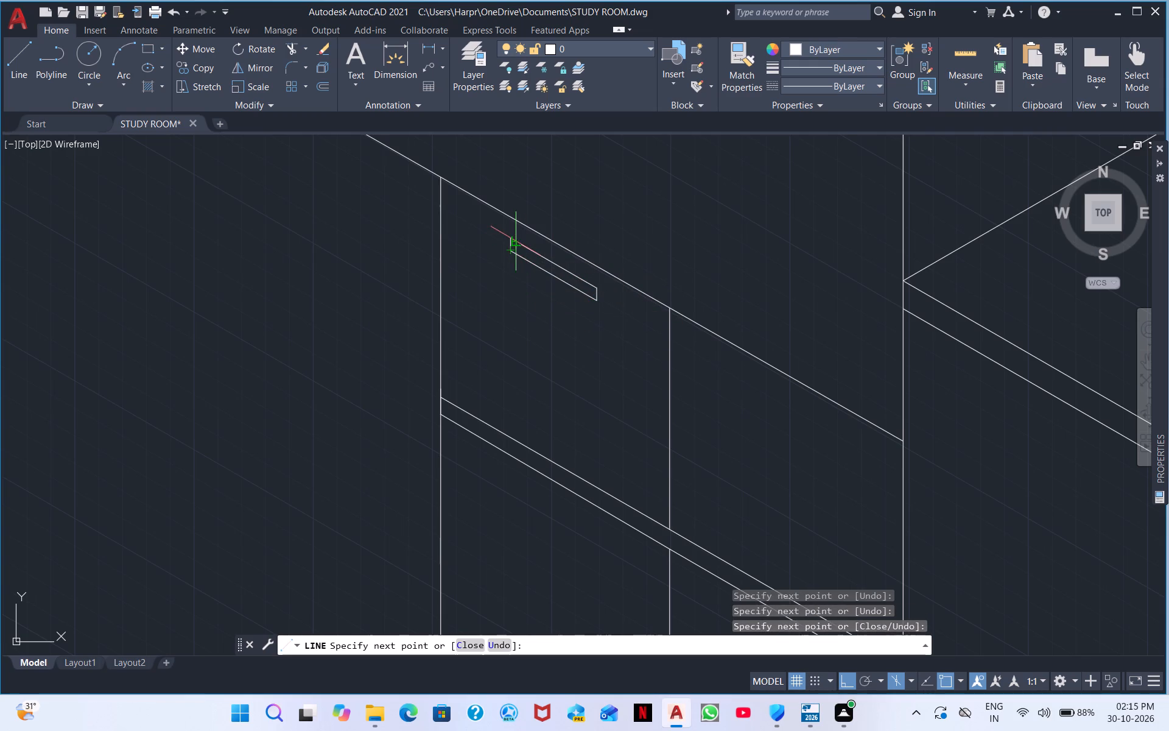
pyautogui.click(525, 240)
pyautogui.click(524, 270)
pyautogui.rightClick(542, 287)
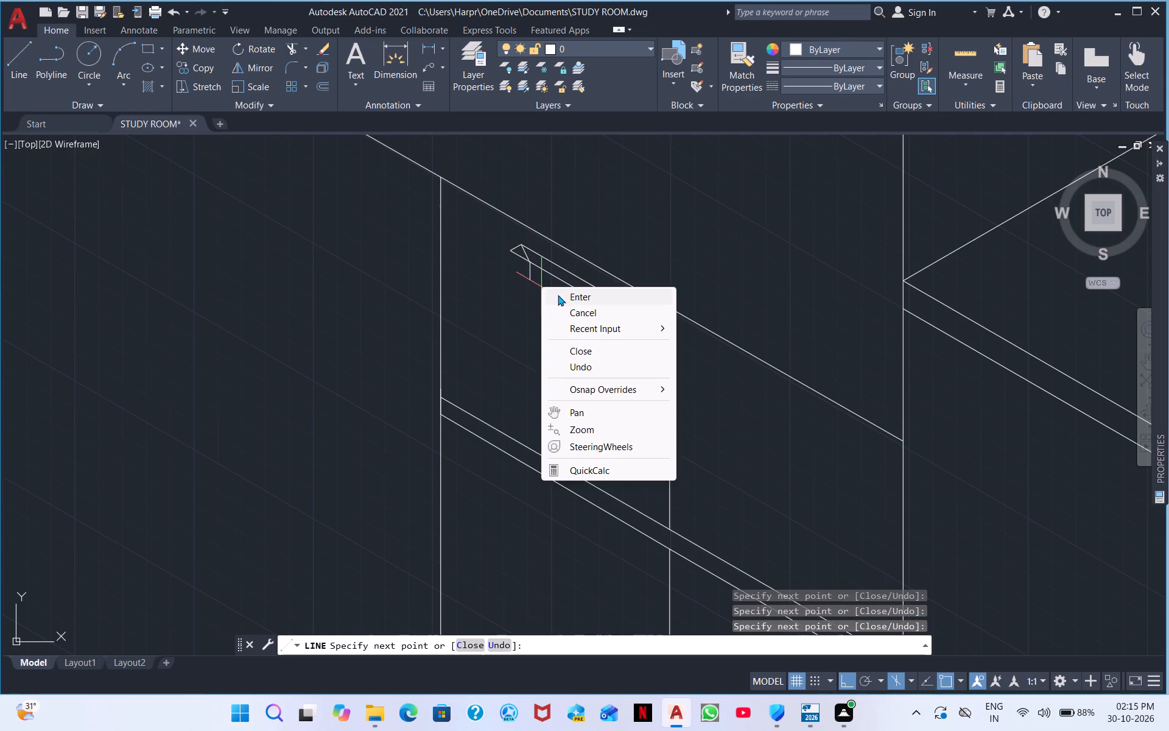
pyautogui.click(577, 289)
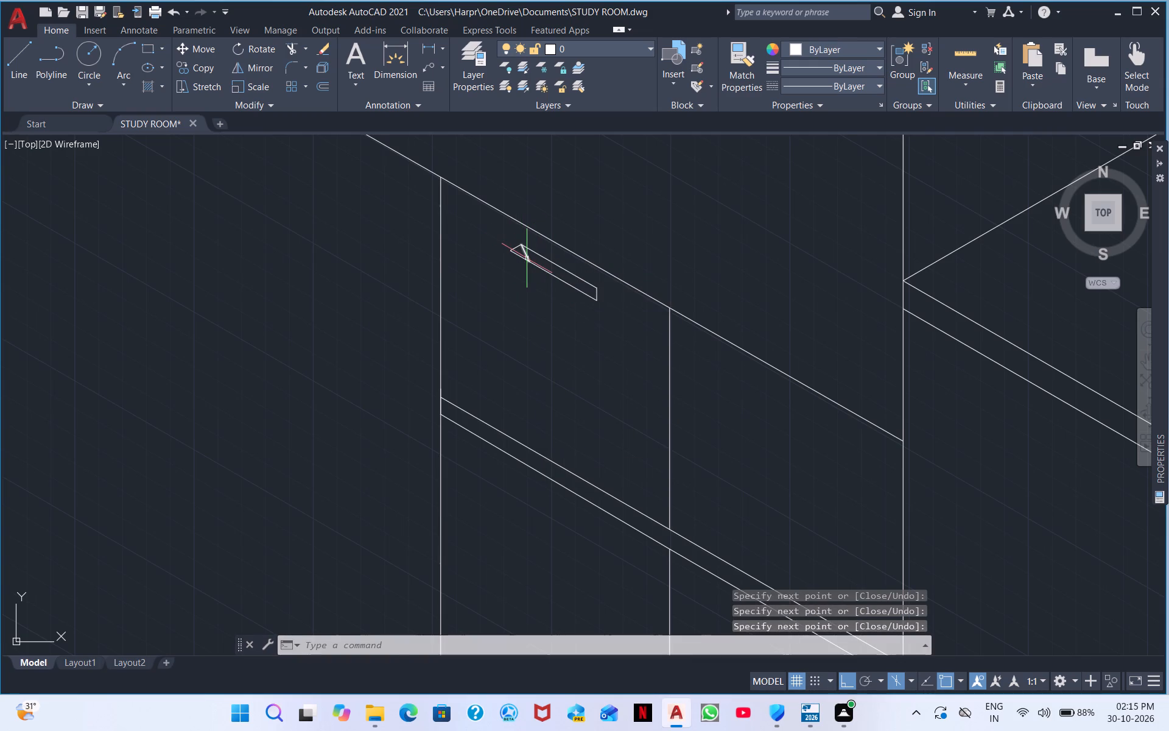
# Draw a vertical line from the handle outline's upper corner down past its lower edge to square off the slanted end.
pyautogui.click(527, 256)
pyautogui.rightClick(515, 291)
pyautogui.click(567, 299)
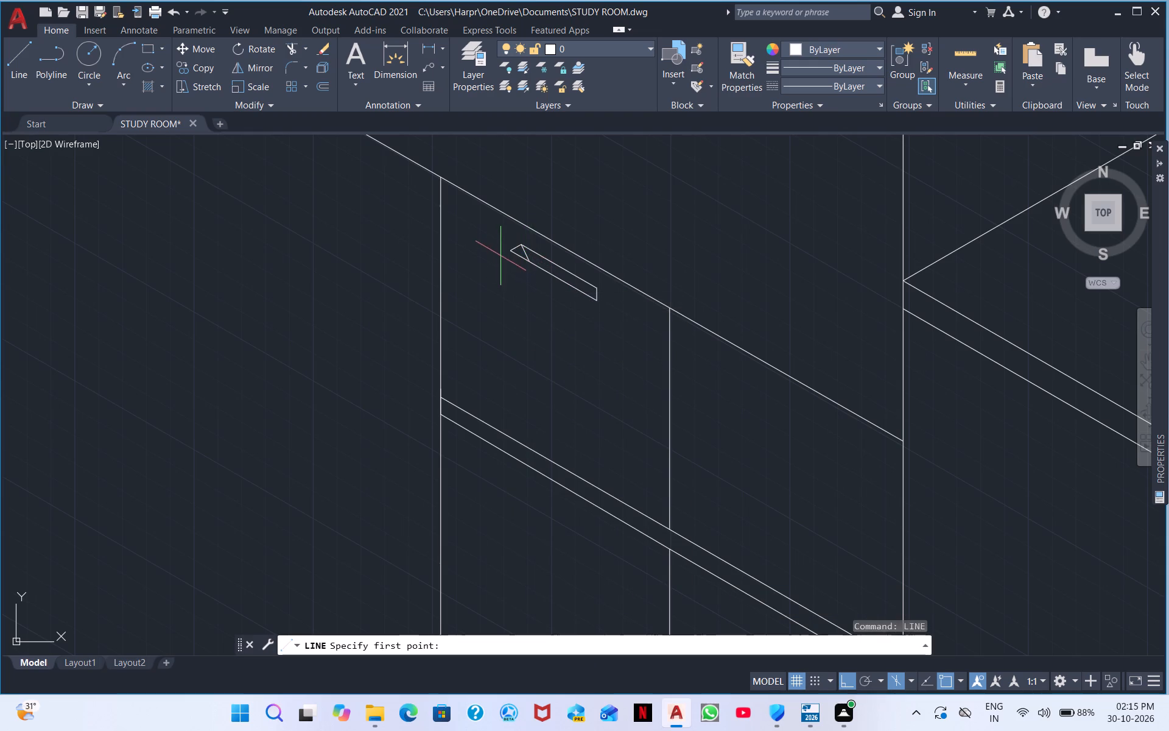
pyautogui.scroll(5, 500, 255)
pyautogui.moveTo(672, 233); pyautogui.dragTo(573, 397, button='middle')
pyautogui.scroll(1, 577, 387)
pyautogui.moveTo(620, 259); pyautogui.dragTo(609, 302)
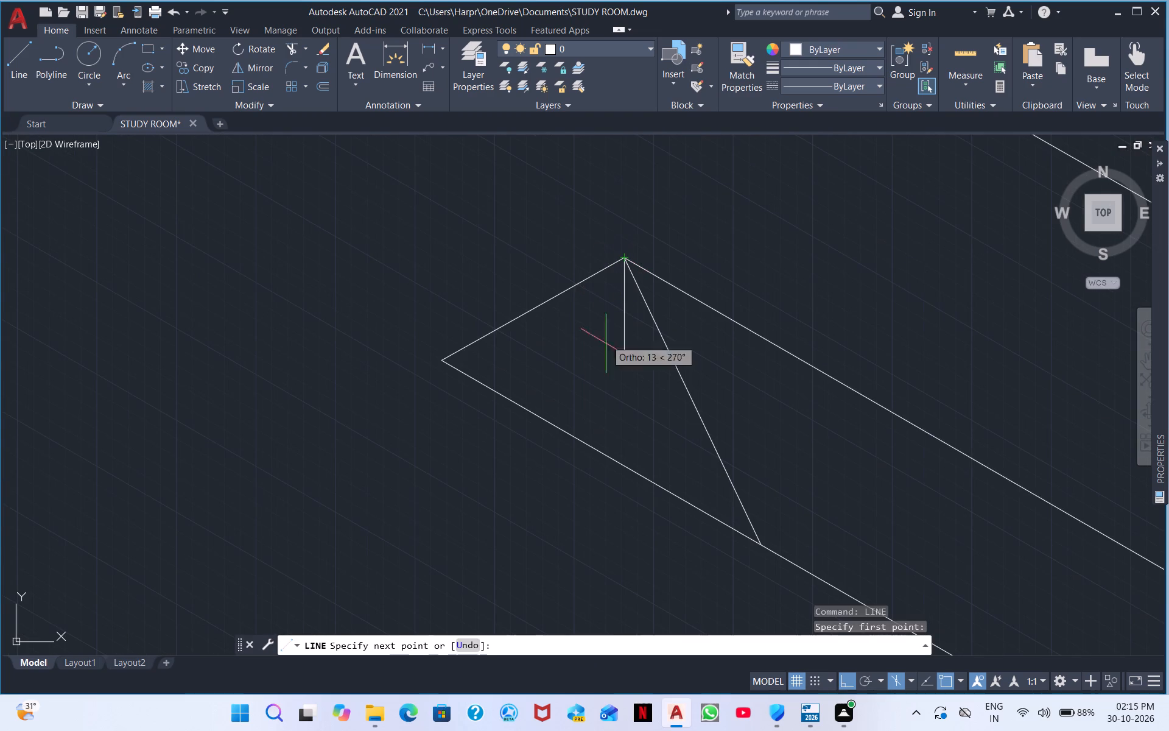
pyautogui.click(591, 496)
pyautogui.rightClick(614, 510)
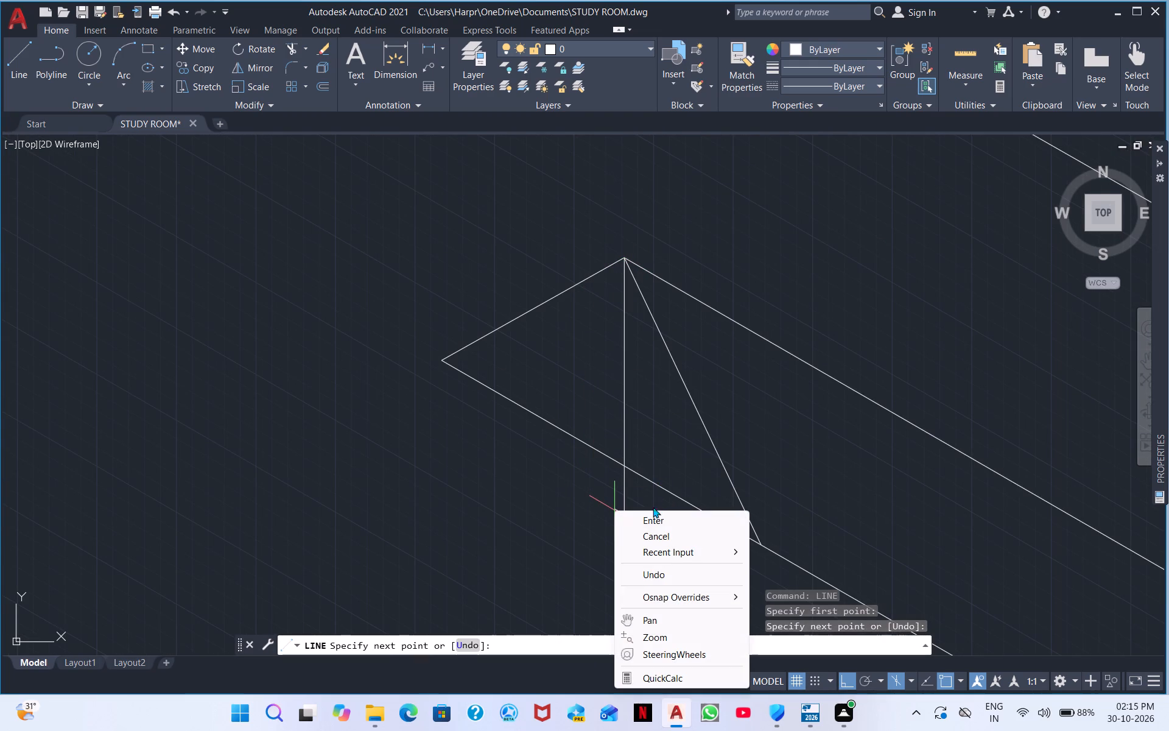
pyautogui.click(644, 517)
# Trim the handle's diagonal line, the pointed end beyond the new vertical, and the vertical's stub below the outline.
pyautogui.moveTo(684, 415); pyautogui.dragTo(613, 299, button='middle')
pyautogui.scroll(-2, 616, 316)
pyautogui.moveTo(642, 304); pyautogui.dragTo(541, 292, button='middle')
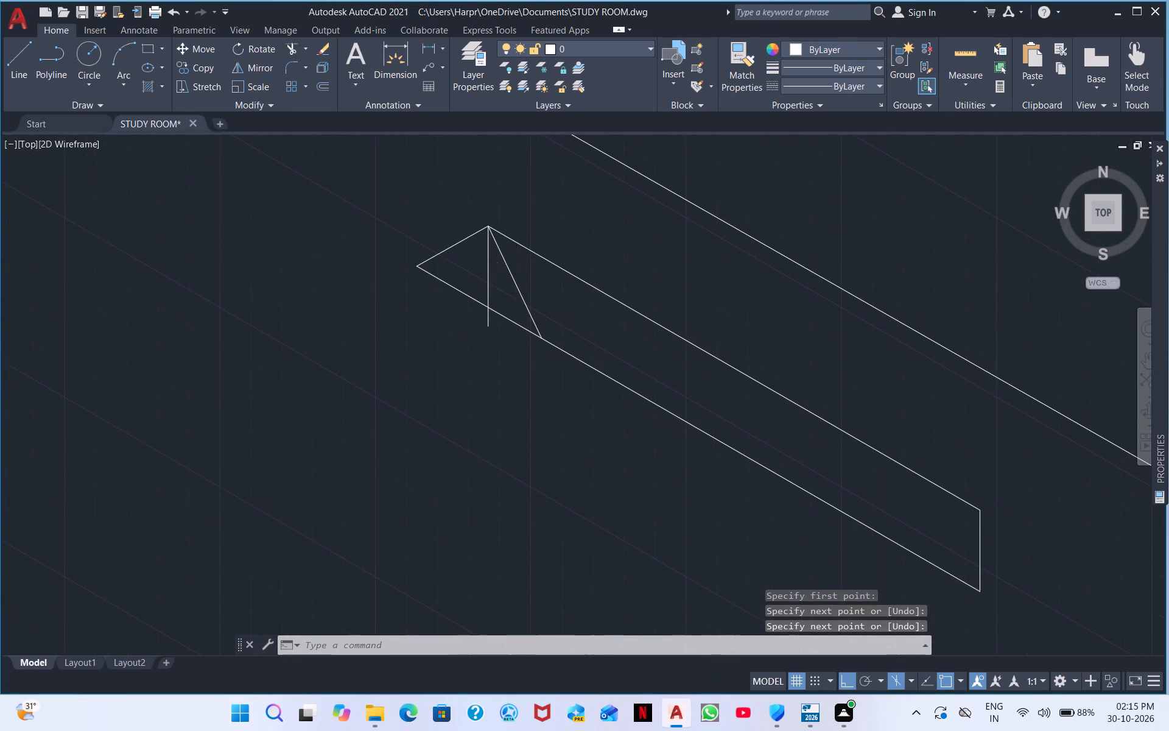
pyautogui.click(298, 47)
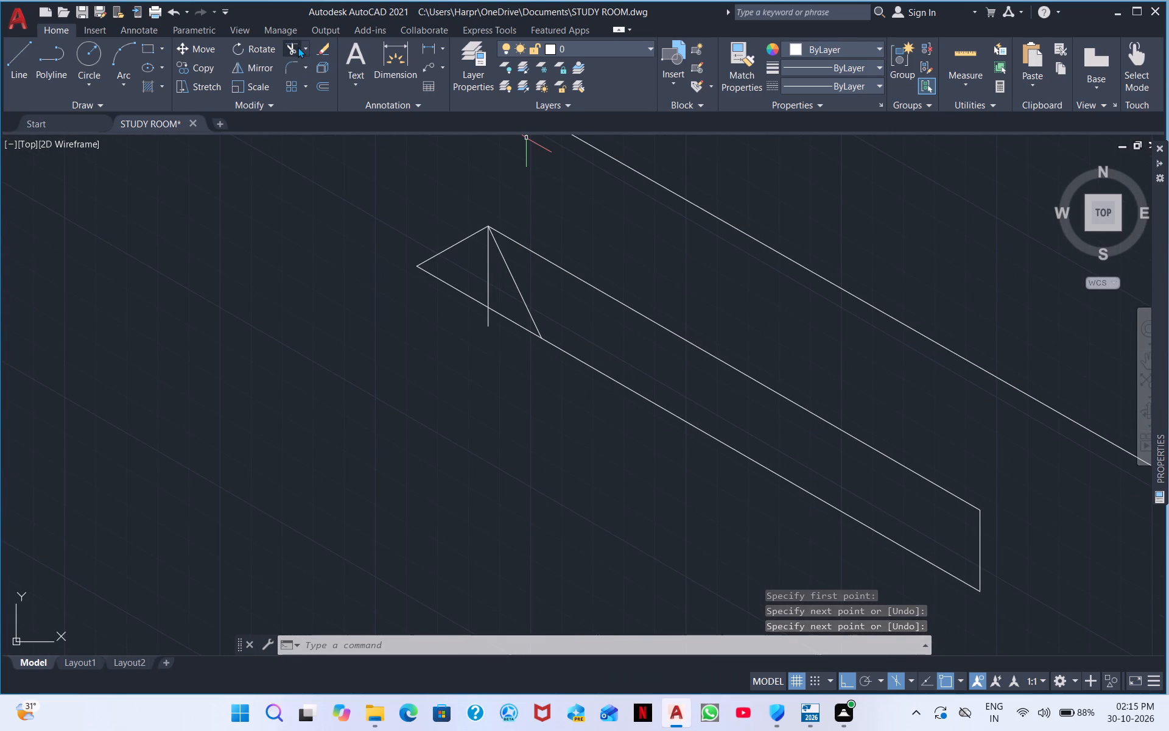
pyautogui.moveTo(520, 286); pyautogui.dragTo(510, 288)
pyautogui.moveTo(448, 239); pyautogui.dragTo(448, 261)
pyautogui.moveTo(451, 264); pyautogui.dragTo(449, 304)
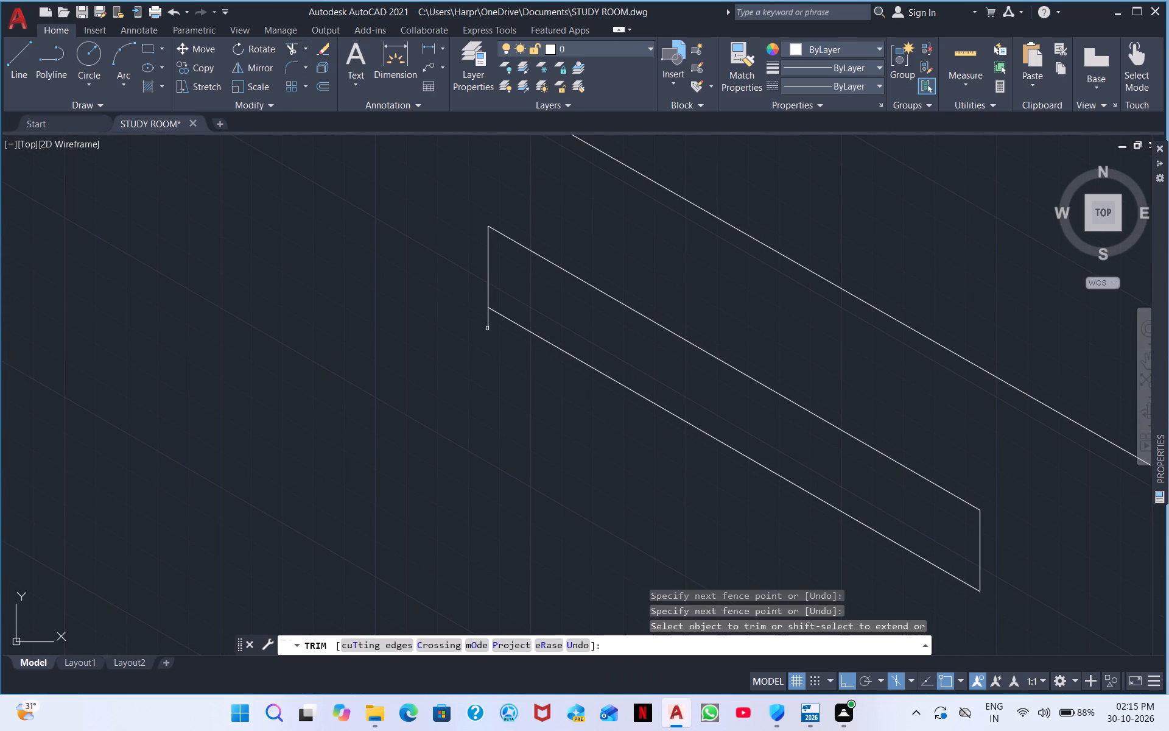
pyautogui.moveTo(488, 330); pyautogui.dragTo(429, 297)
pyautogui.click(484, 322)
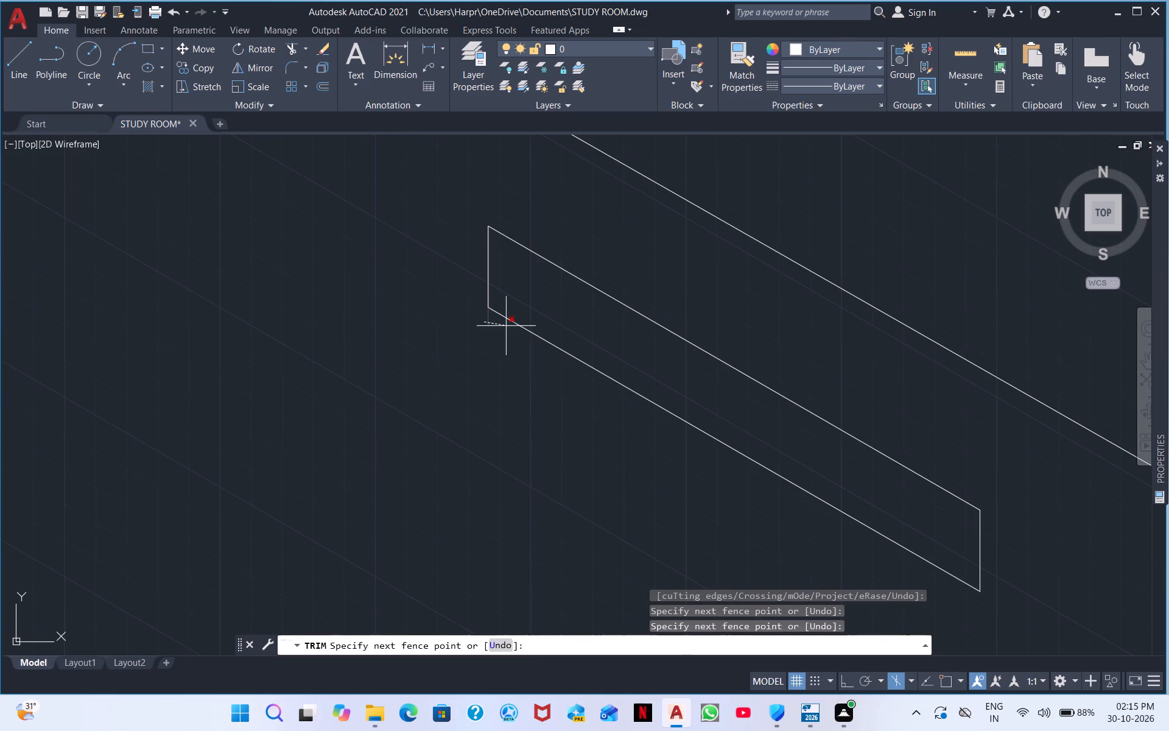
pyautogui.click(494, 328)
pyautogui.scroll(-1, 472, 329)
pyautogui.moveTo(511, 311); pyautogui.dragTo(500, 249, button='middle')
pyautogui.scroll(-1, 501, 254)
pyautogui.moveTo(580, 315); pyautogui.dragTo(498, 171, button='middle')
pyautogui.scroll(-1, 557, 270)
pyautogui.rightClick(557, 274)
pyautogui.click(611, 279)
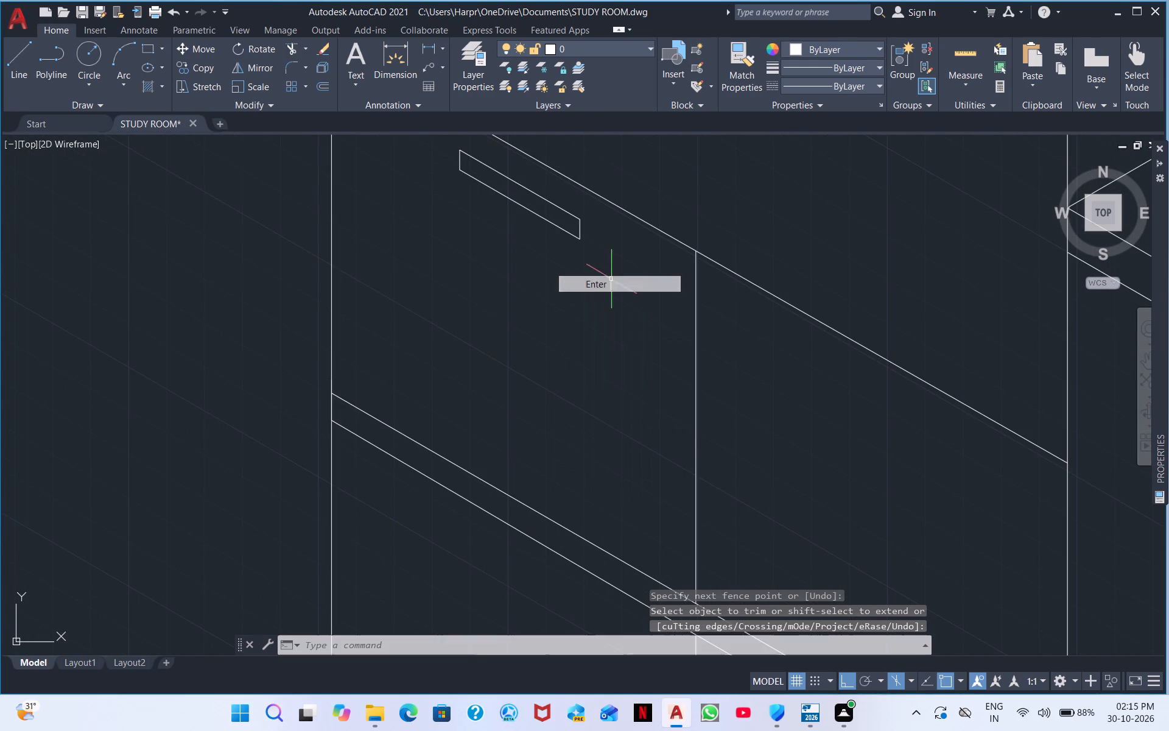
# Copy the handle outline into the other three compartments of the tower-side cabinet, turning Ortho off for the two lower copies.
pyautogui.moveTo(587, 260); pyautogui.dragTo(572, 241)
pyautogui.click(471, 204)
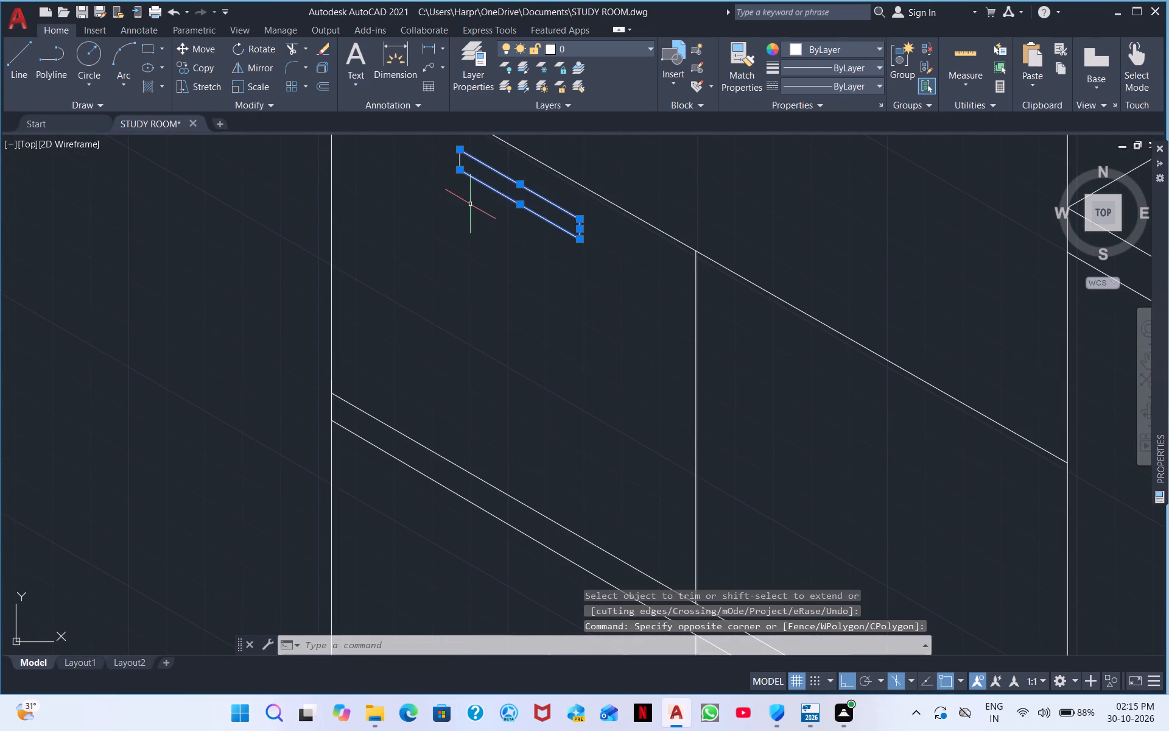
pyautogui.scroll(2, 524, 197)
pyautogui.moveTo(501, 214); pyautogui.dragTo(604, 361, button='middle')
pyautogui.moveTo(499, 263); pyautogui.dragTo(495, 258)
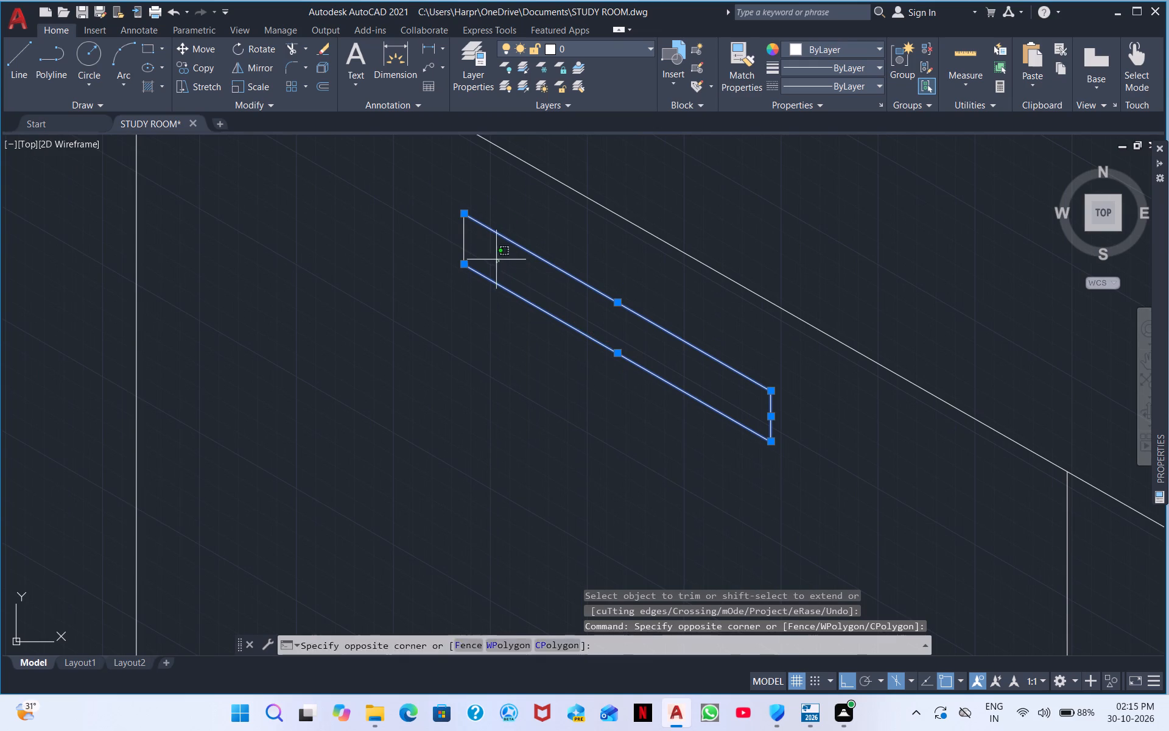
pyautogui.moveTo(495, 258); pyautogui.dragTo(418, 207)
pyautogui.click(410, 197)
pyautogui.scroll(-4, 412, 252)
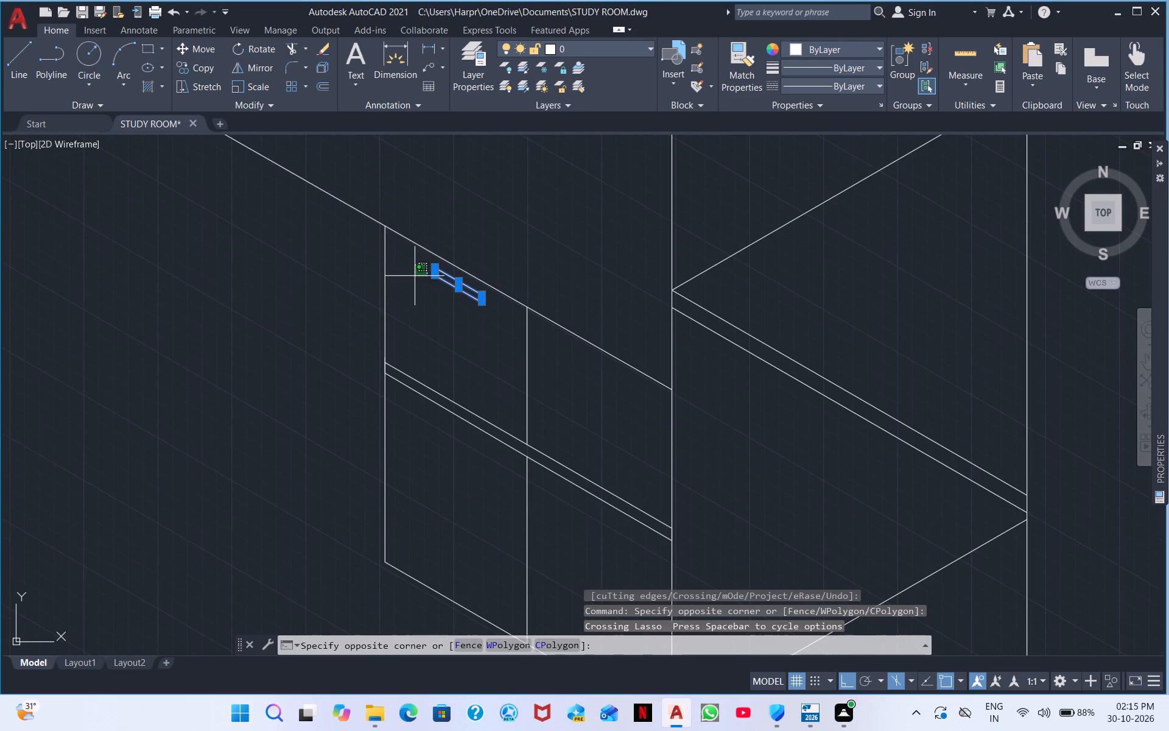
pyautogui.click(415, 276)
pyautogui.rightClick(430, 307)
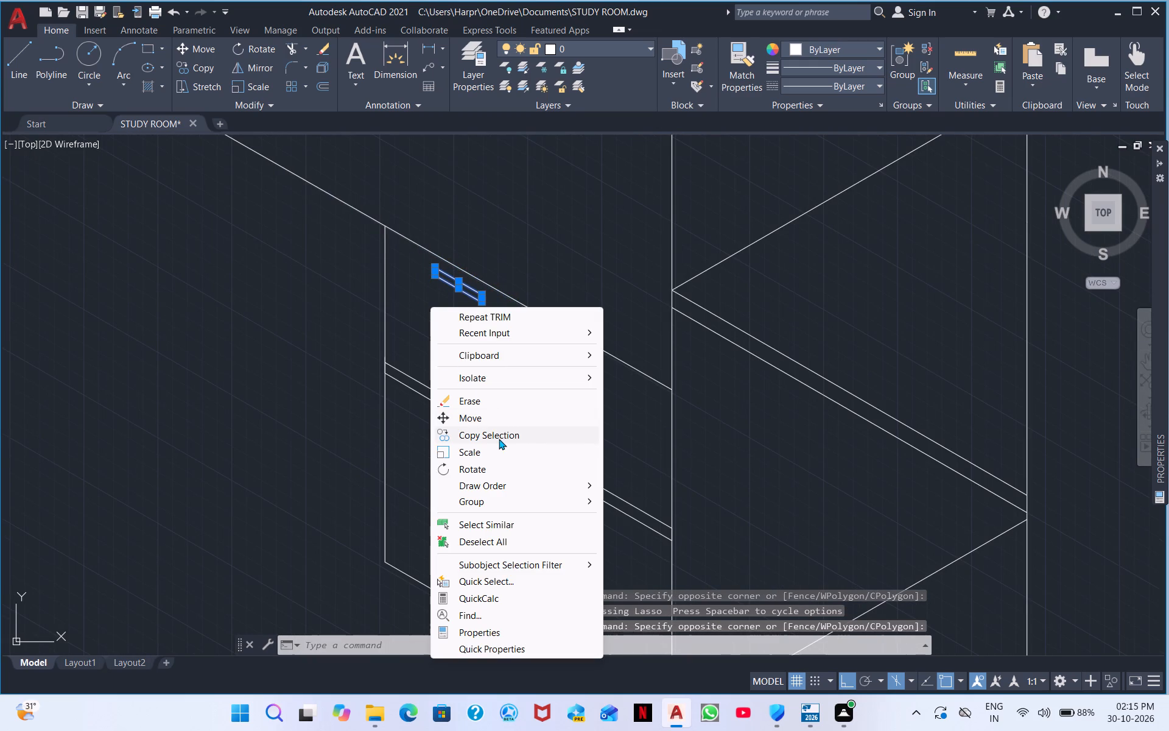
pyautogui.click(499, 436)
pyautogui.click(464, 290)
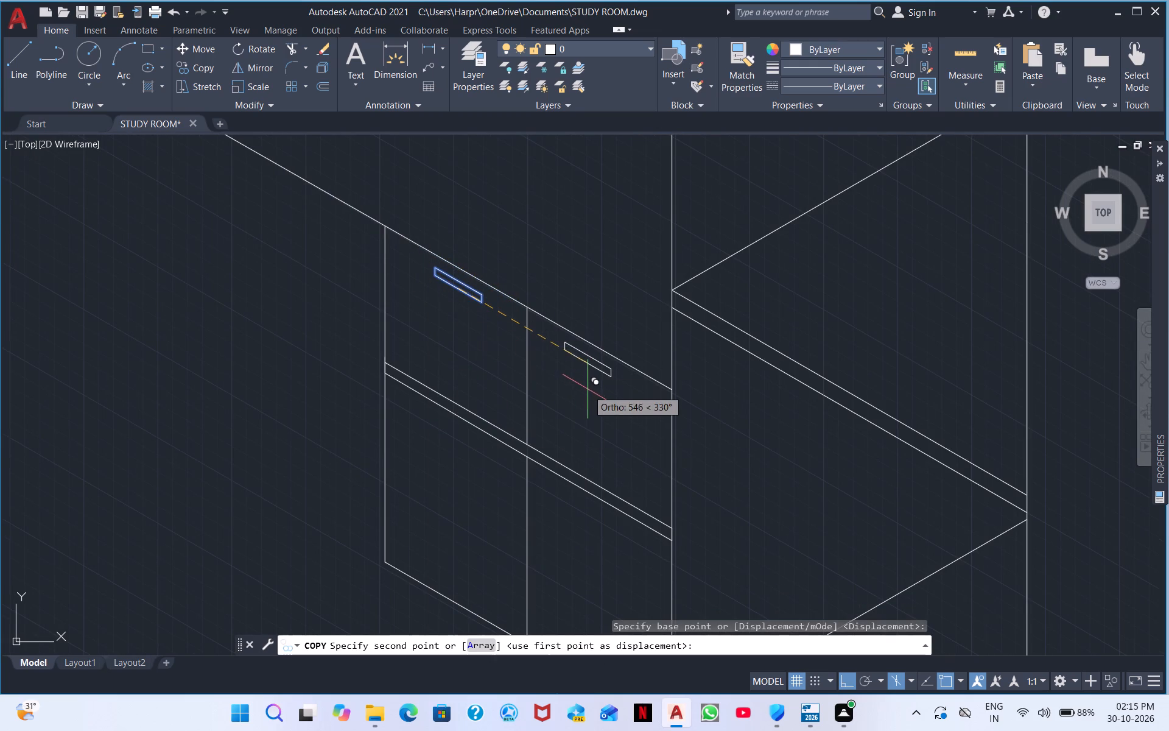
pyautogui.click(604, 404)
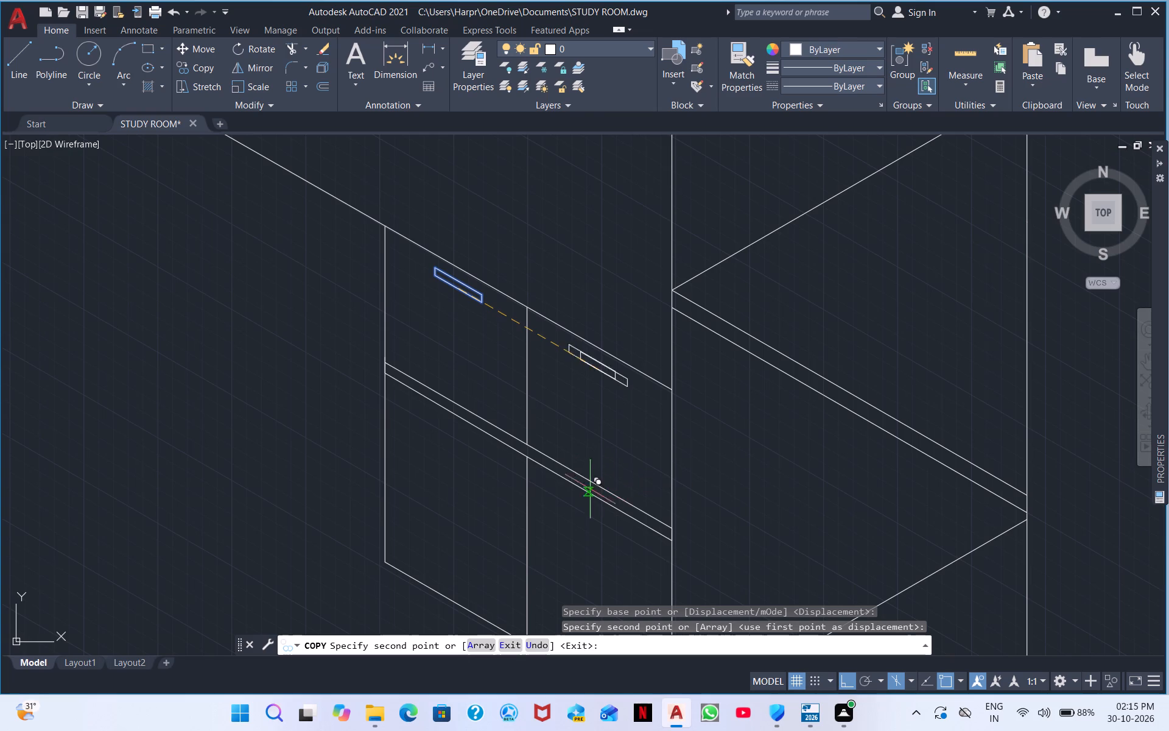
pyautogui.click(846, 685)
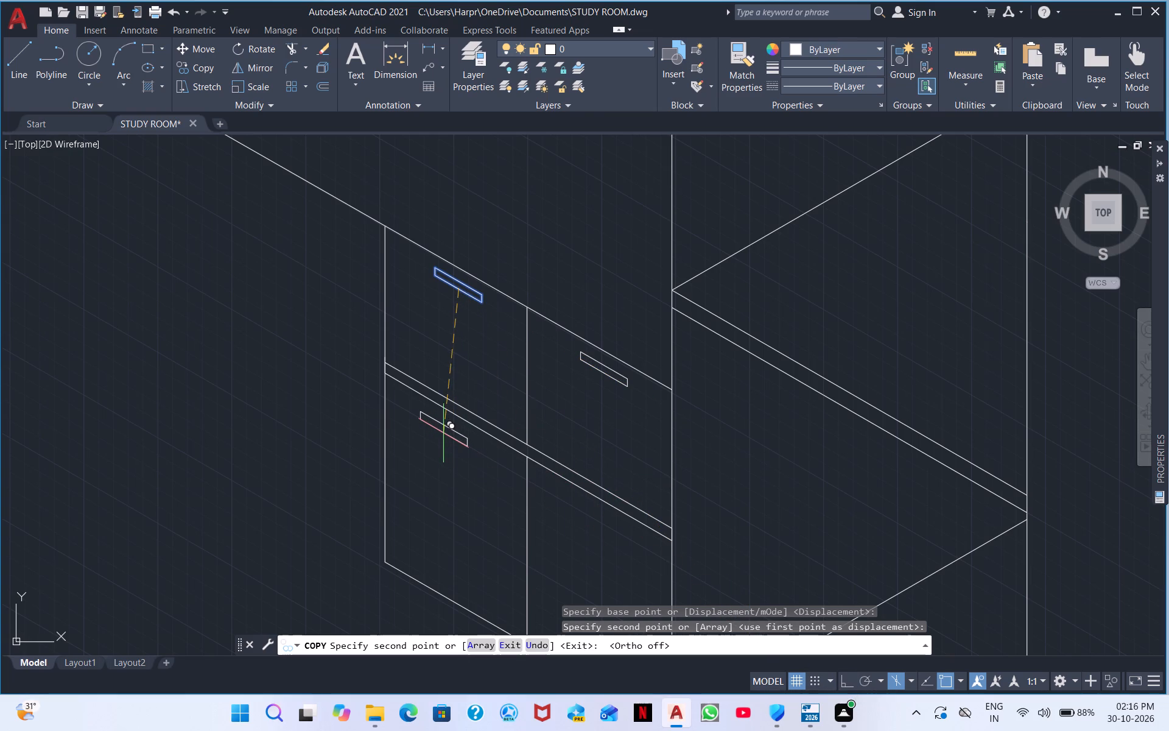
pyautogui.click(451, 436)
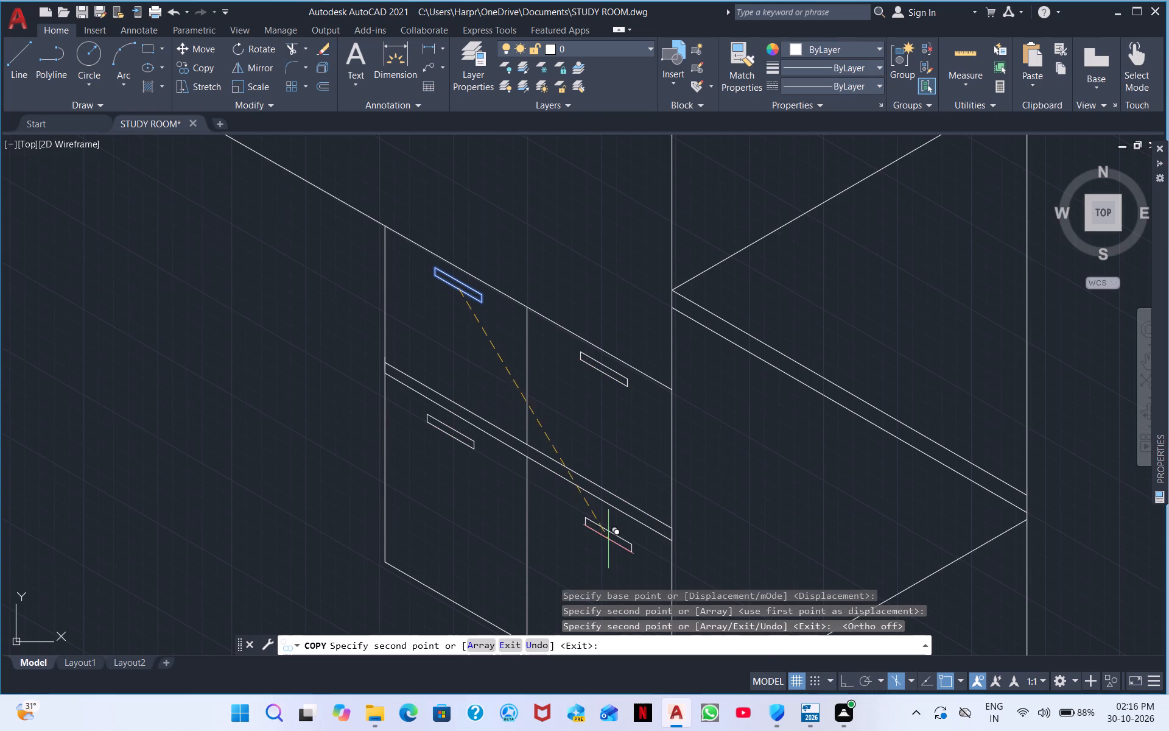
pyautogui.click(594, 521)
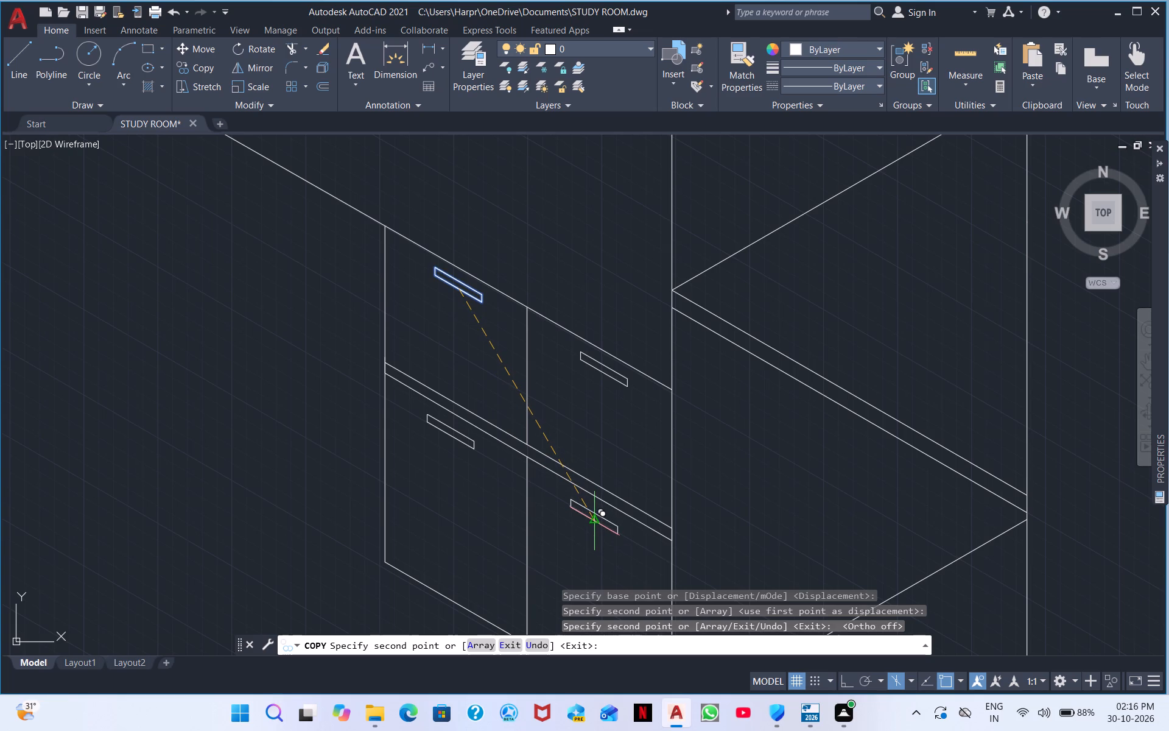
pyautogui.rightClick(544, 461)
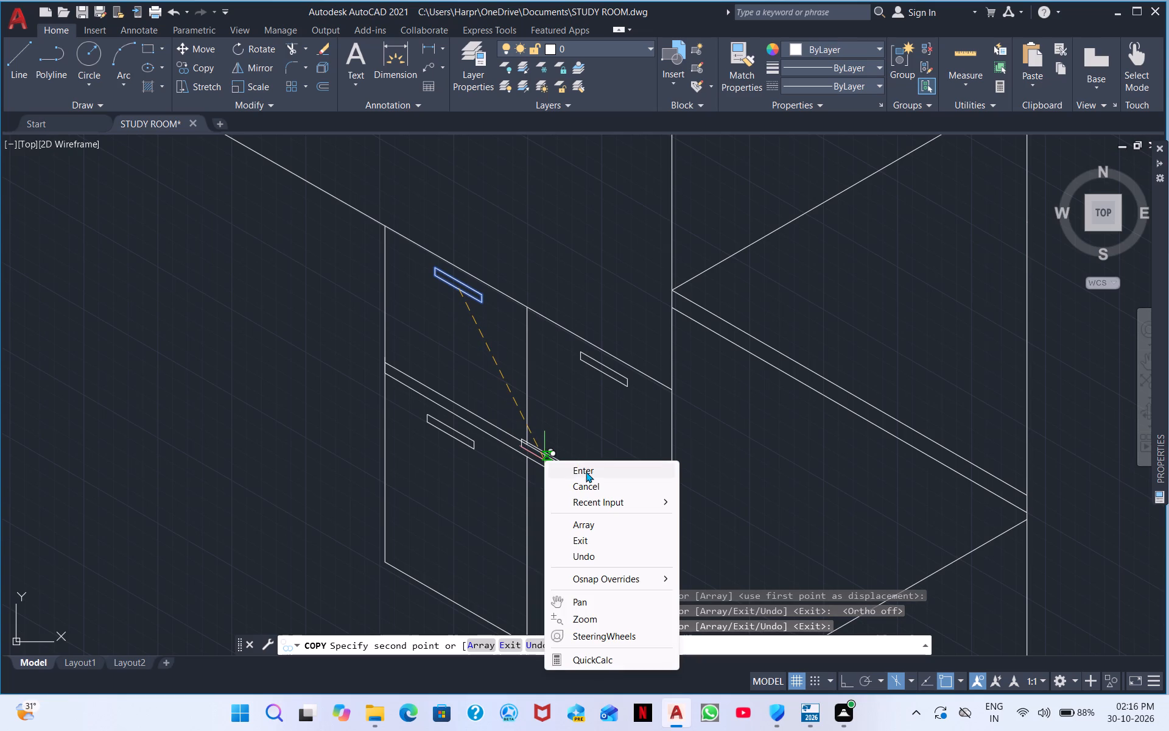
pyautogui.click(586, 469)
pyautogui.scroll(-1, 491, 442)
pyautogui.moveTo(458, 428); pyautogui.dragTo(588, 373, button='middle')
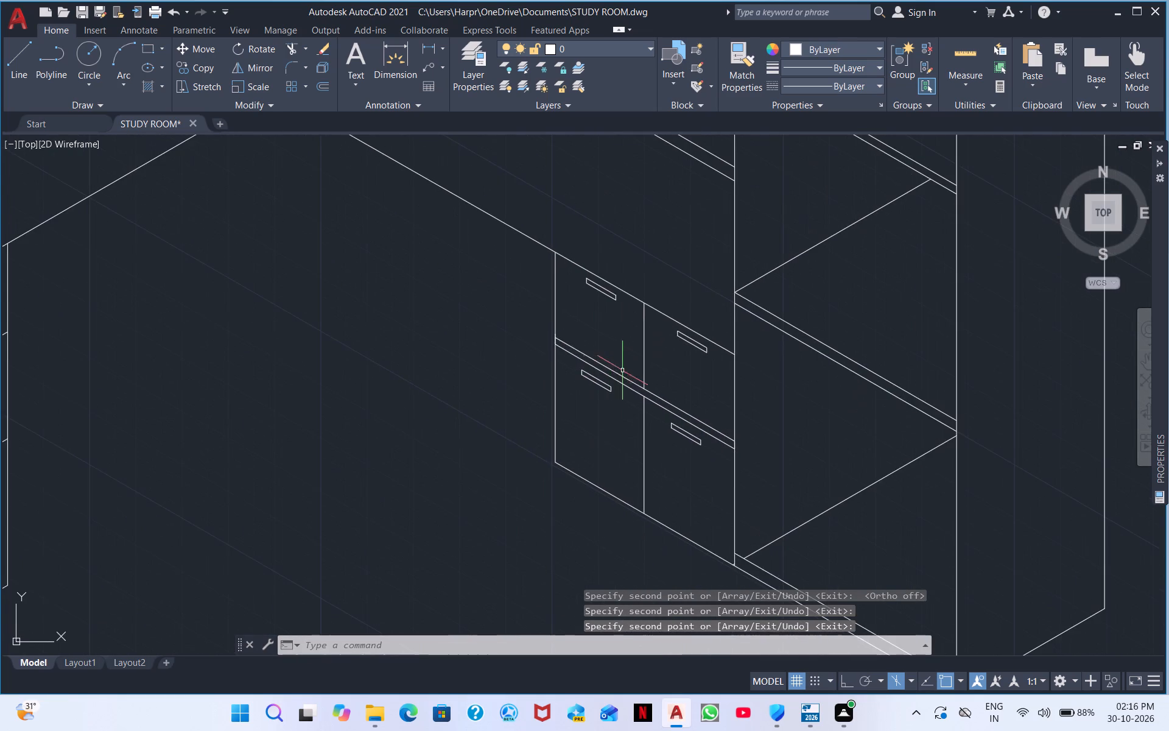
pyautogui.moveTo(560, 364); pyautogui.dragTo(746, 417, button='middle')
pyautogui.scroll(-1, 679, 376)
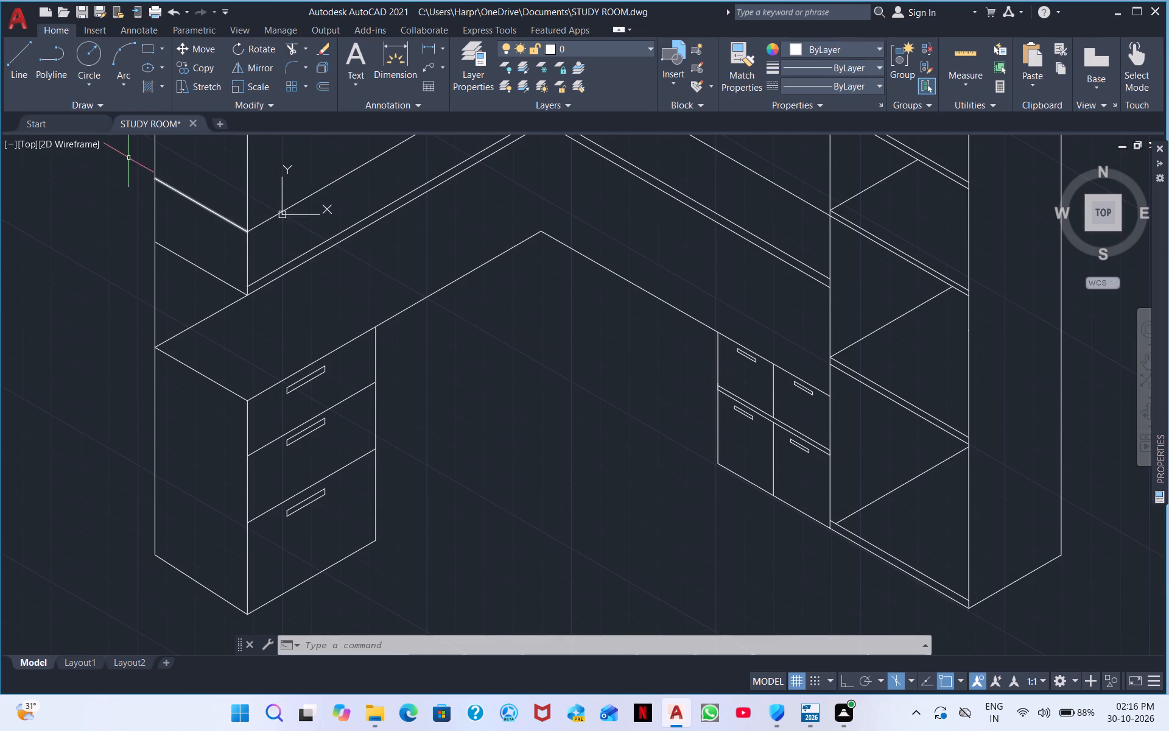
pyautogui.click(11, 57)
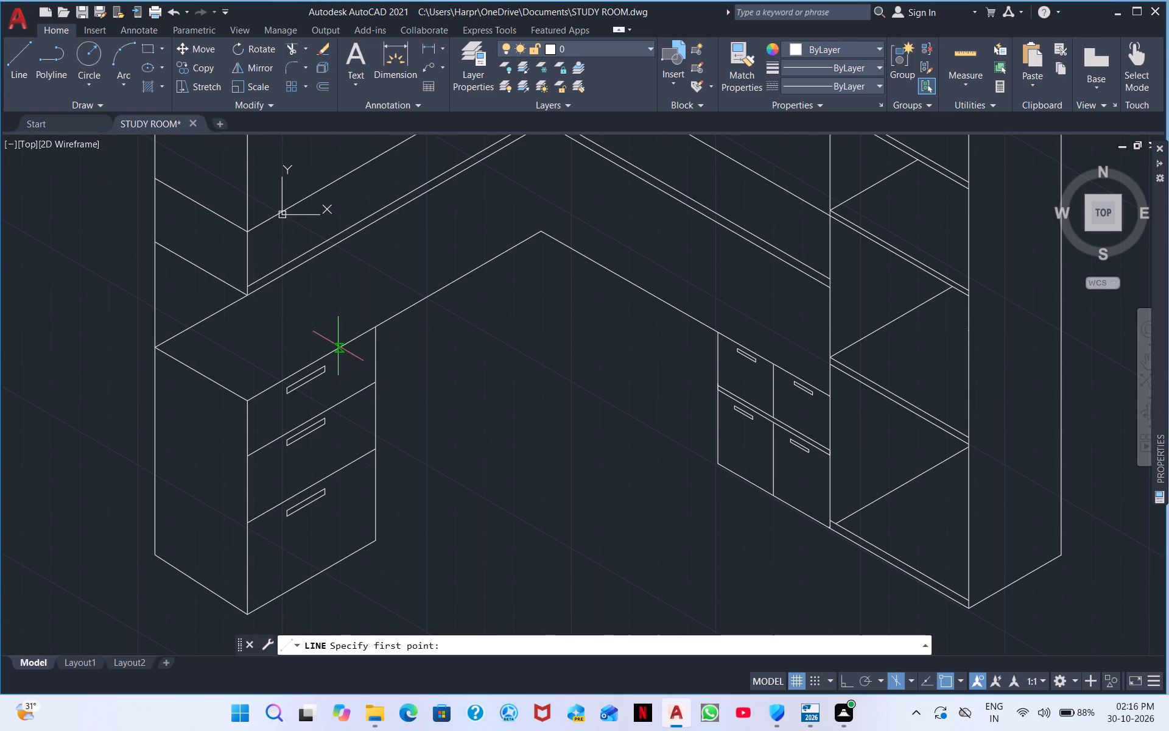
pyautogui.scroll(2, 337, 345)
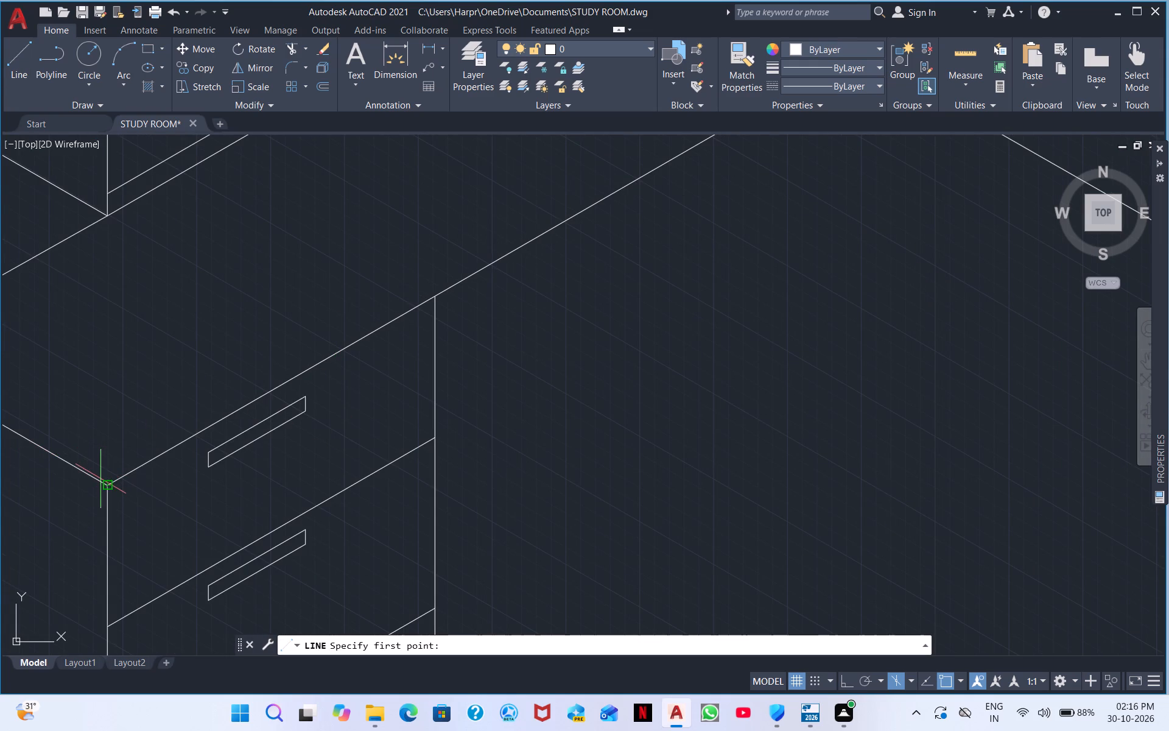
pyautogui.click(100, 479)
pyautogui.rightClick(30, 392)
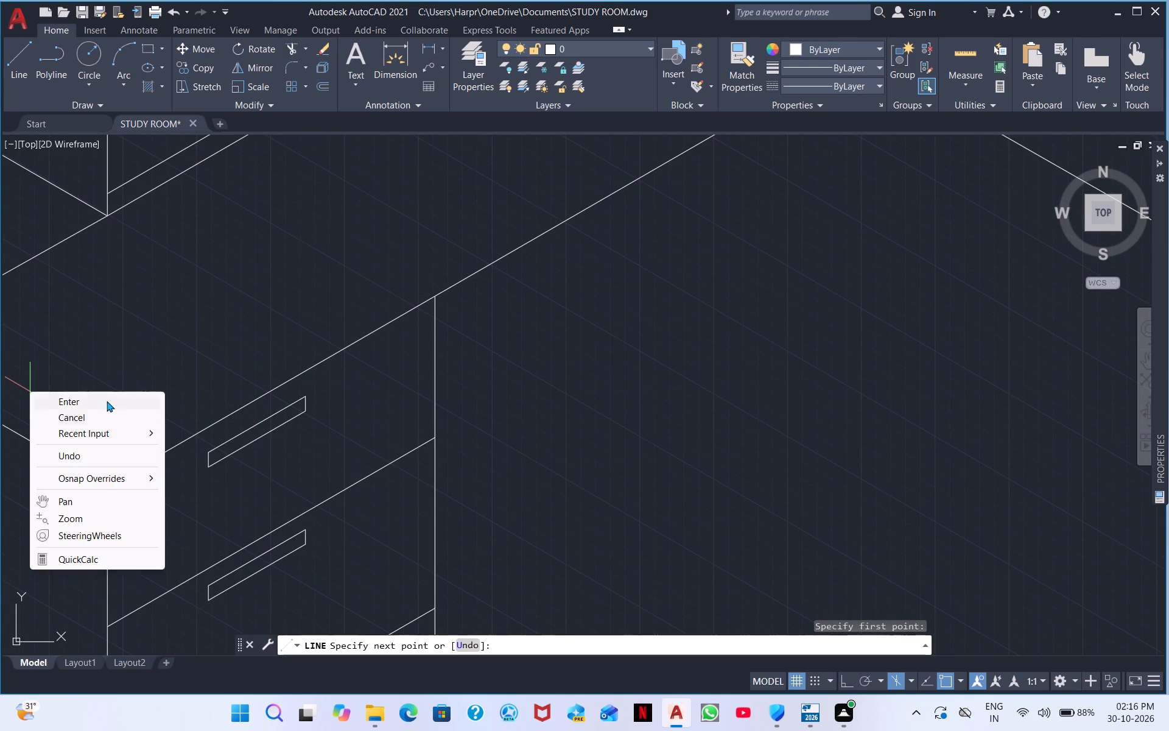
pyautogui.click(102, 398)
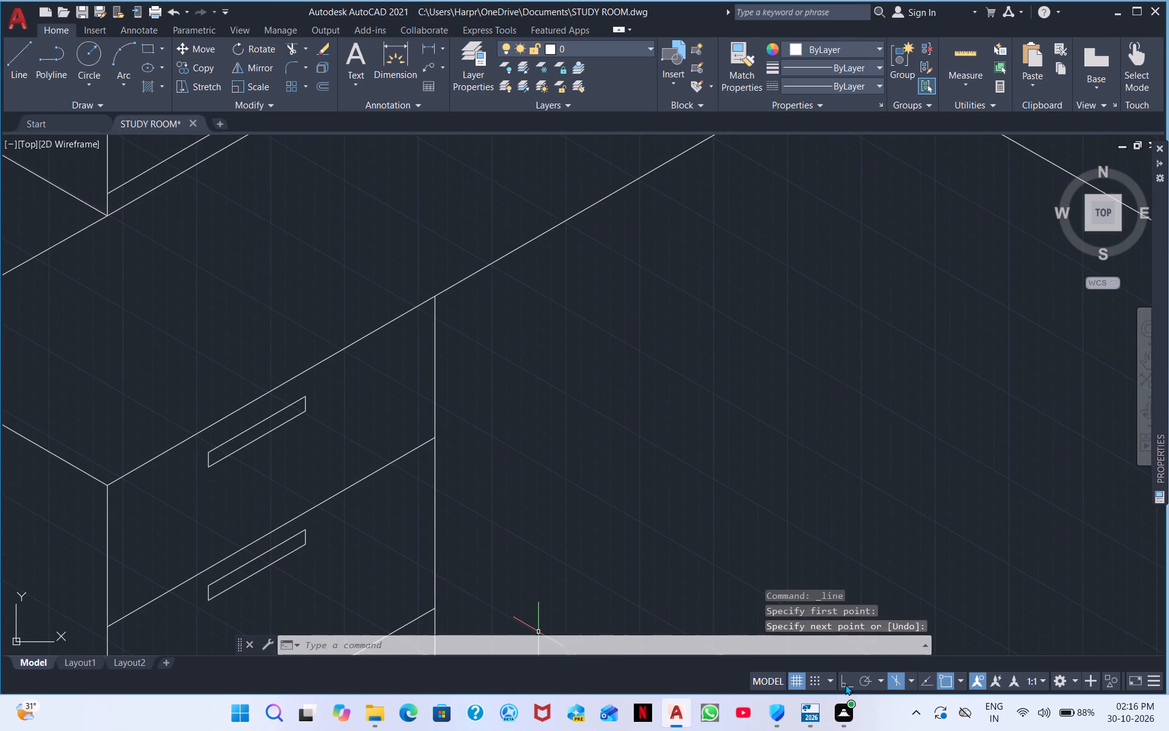
# With Ortho on and the isoplane at Top, draw a line about 4240 long just inside the desktop's front edge above the drawers, overshooting the inner corner.
pyautogui.click(845, 684)
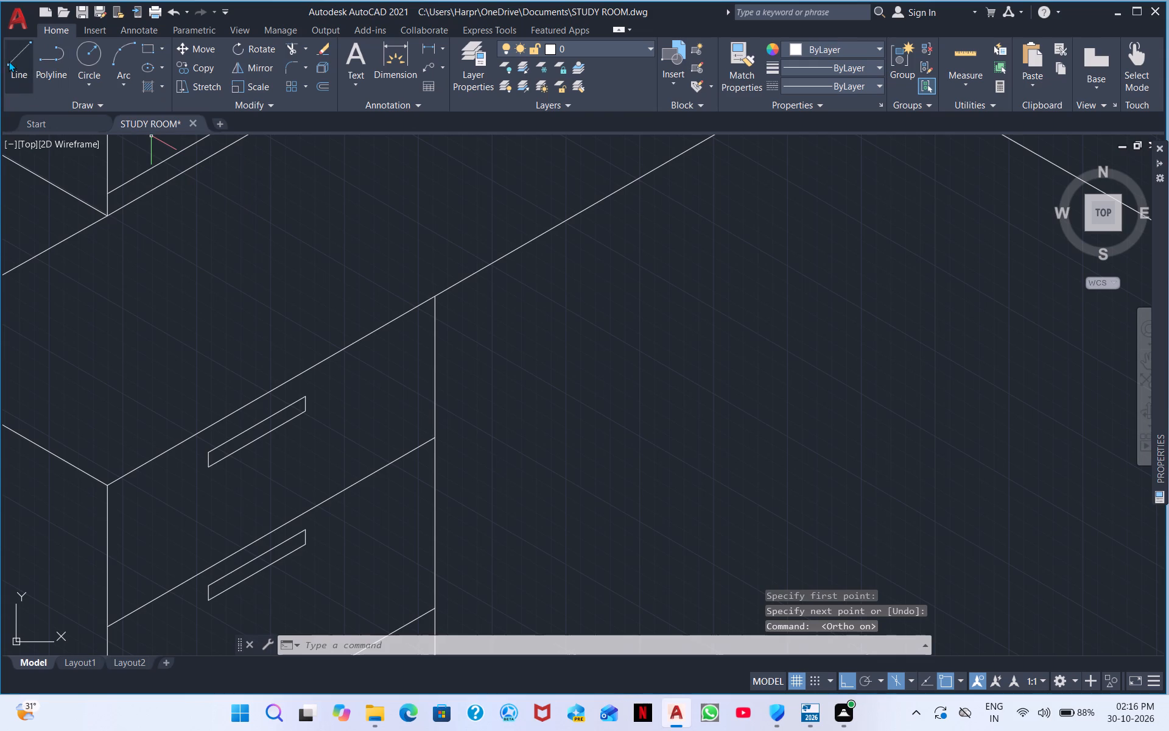
pyautogui.click(9, 59)
pyautogui.click(94, 478)
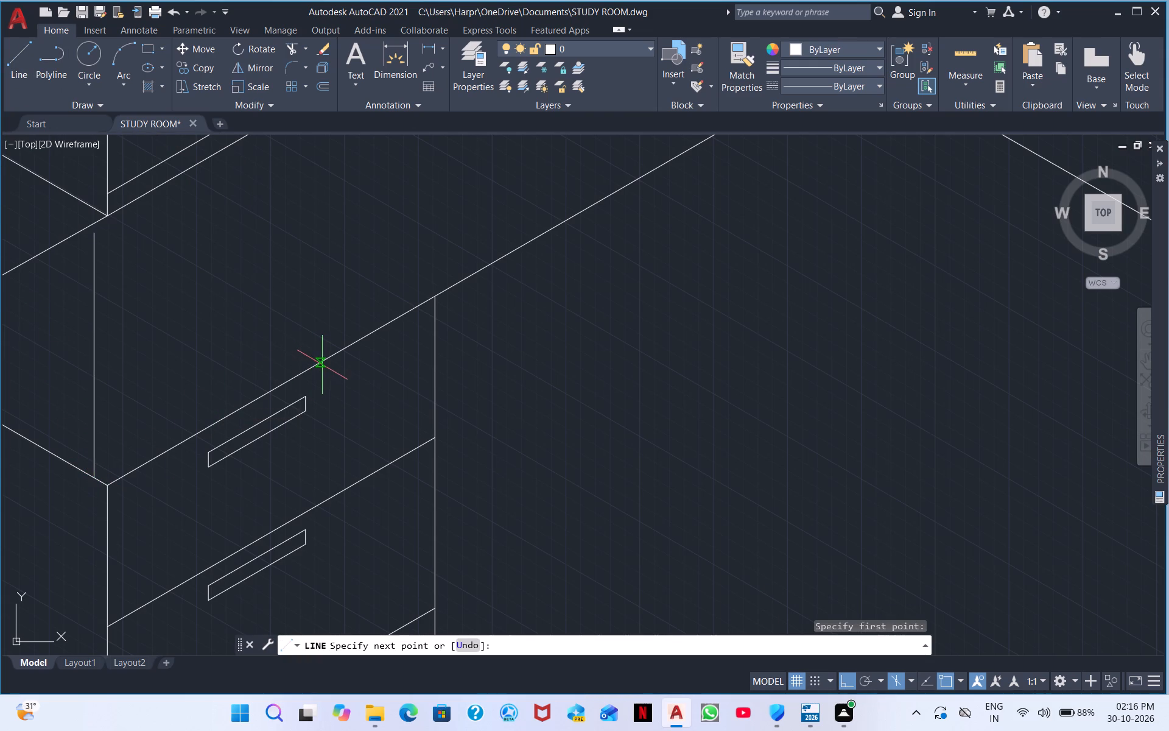
pyautogui.press('F5')
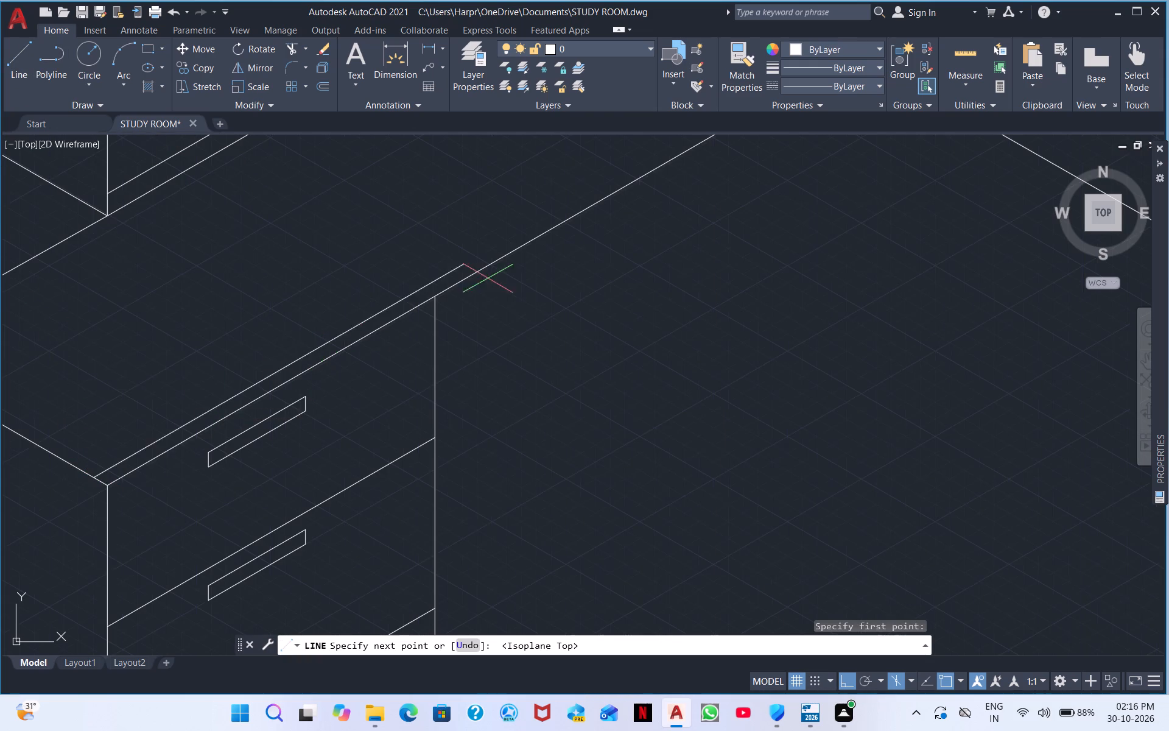
pyautogui.scroll(-3, 500, 274)
pyautogui.moveTo(552, 264); pyautogui.dragTo(287, 367, button='middle')
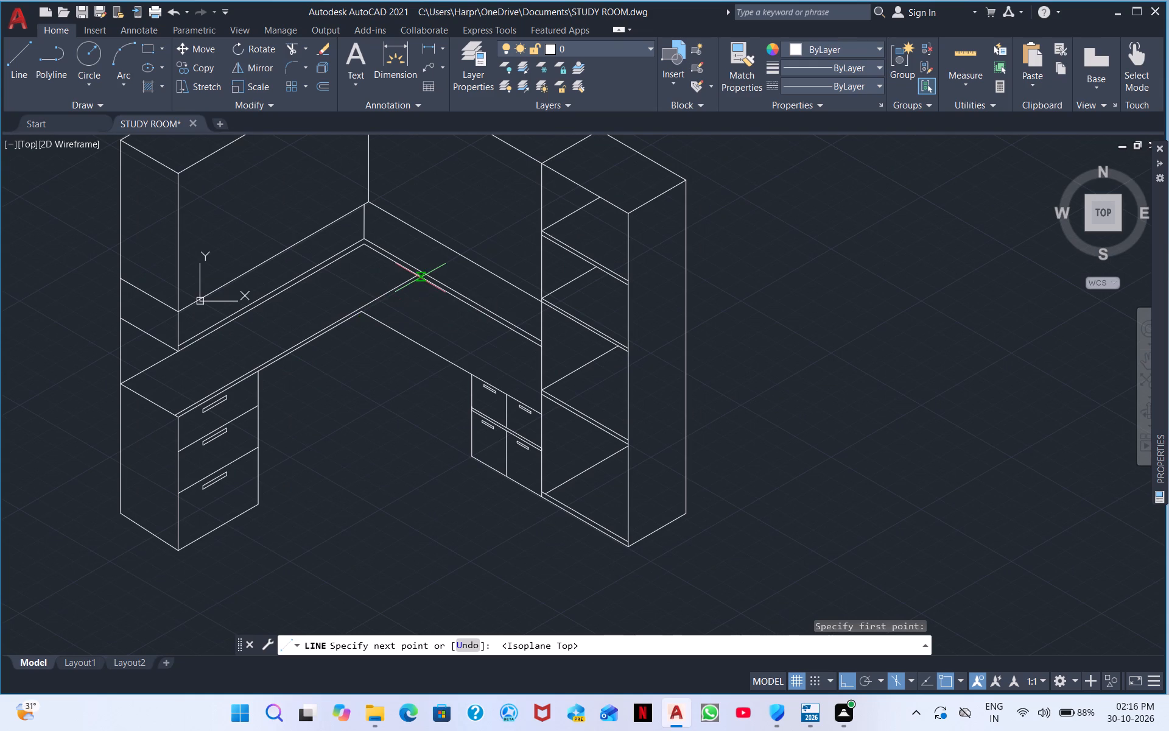
pyautogui.scroll(4, 420, 277)
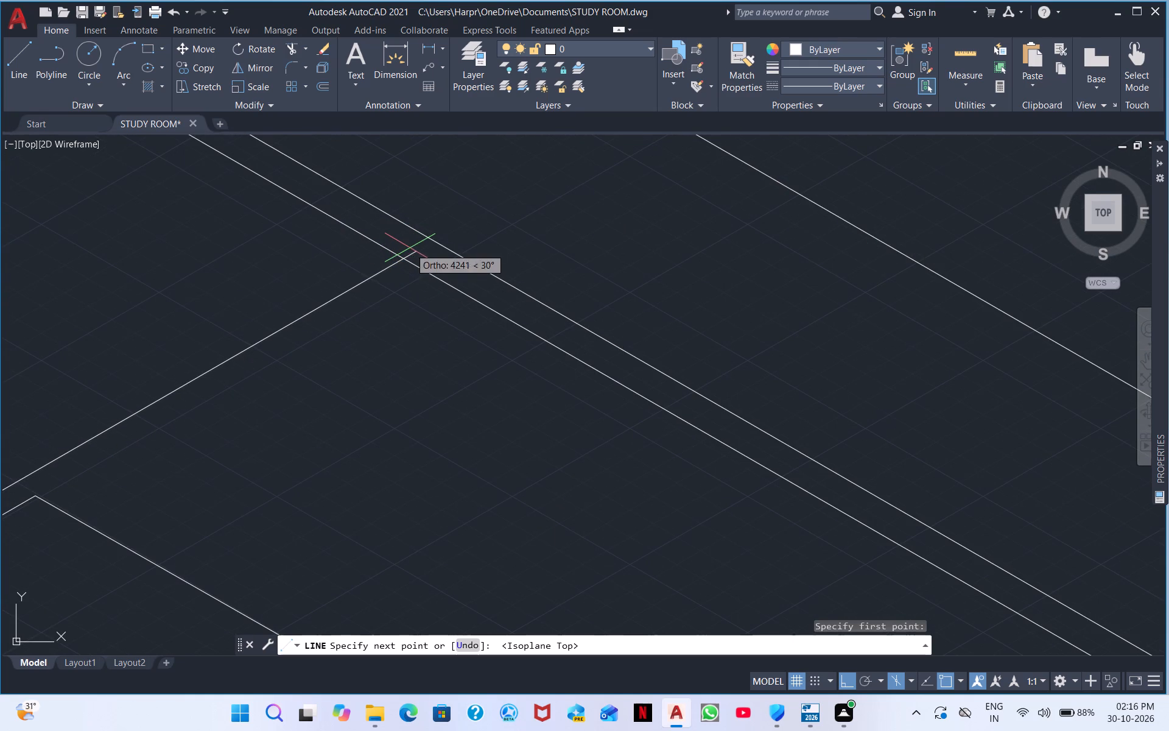
pyautogui.click(410, 248)
pyautogui.press('Escape')
# Draw a matching line just inside the tower-side desktop edge, from the tower's vertical to just past the first thickness line.
pyautogui.moveTo(273, 254); pyautogui.dragTo(420, 189, button='middle')
pyautogui.scroll(-1, 446, 171)
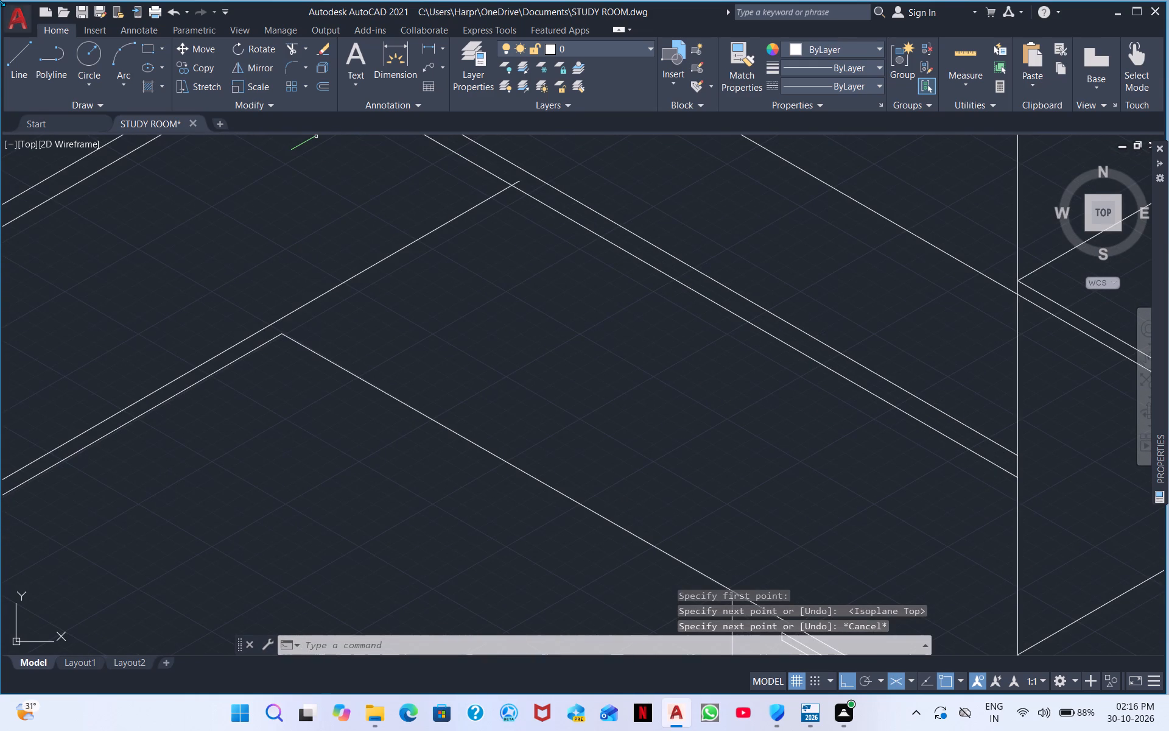
pyautogui.click(17, 54)
pyautogui.moveTo(759, 346); pyautogui.dragTo(542, 253, button='middle')
pyautogui.moveTo(763, 549); pyautogui.dragTo(617, 389, button='middle')
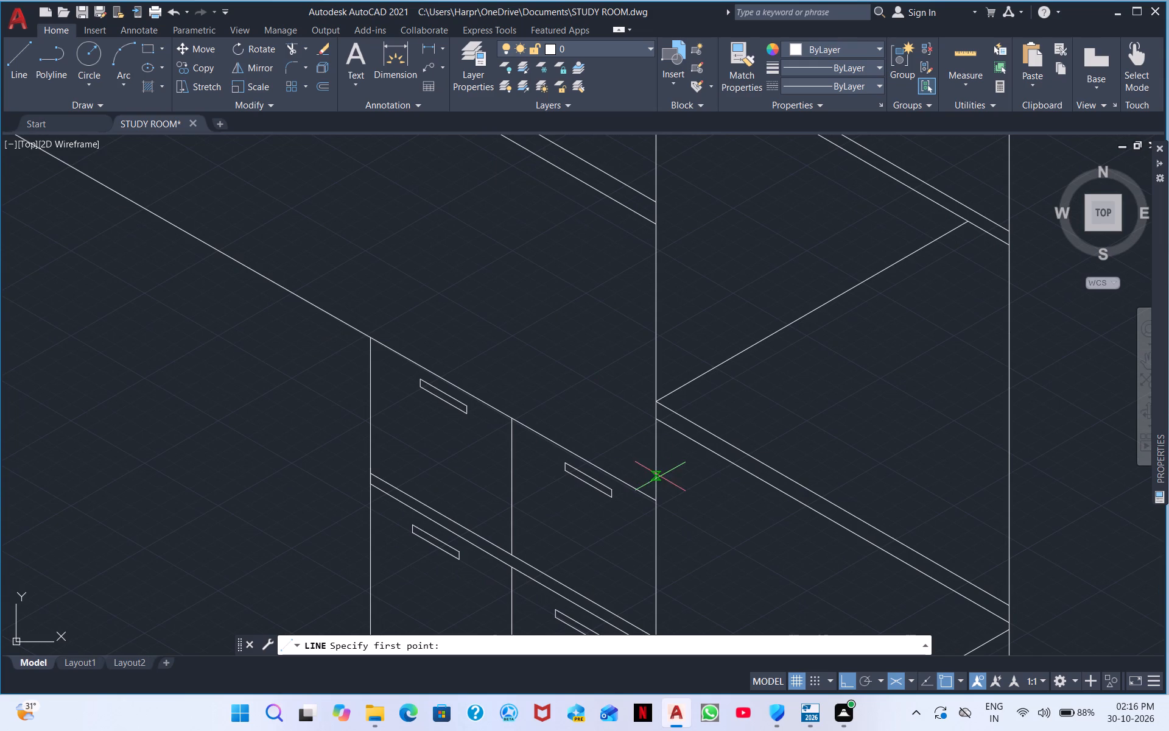
pyautogui.click(658, 487)
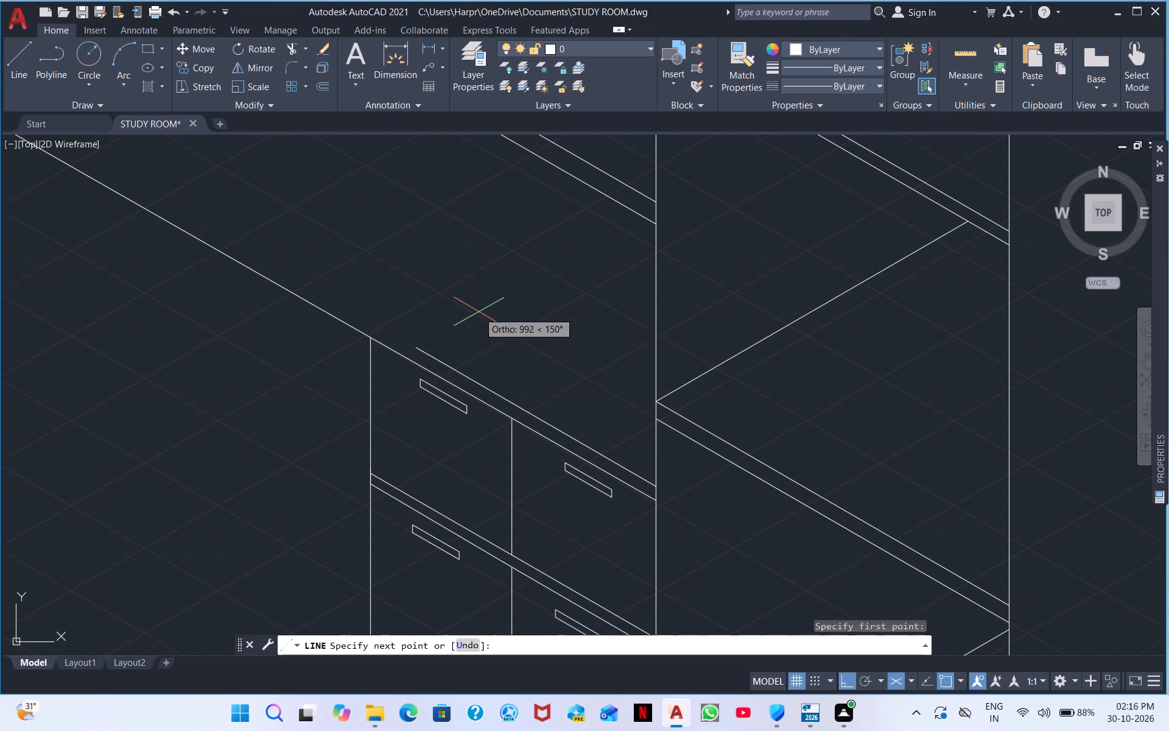
pyautogui.moveTo(474, 308); pyautogui.dragTo(999, 602, button='middle')
pyautogui.click(412, 273)
pyautogui.press('Escape')
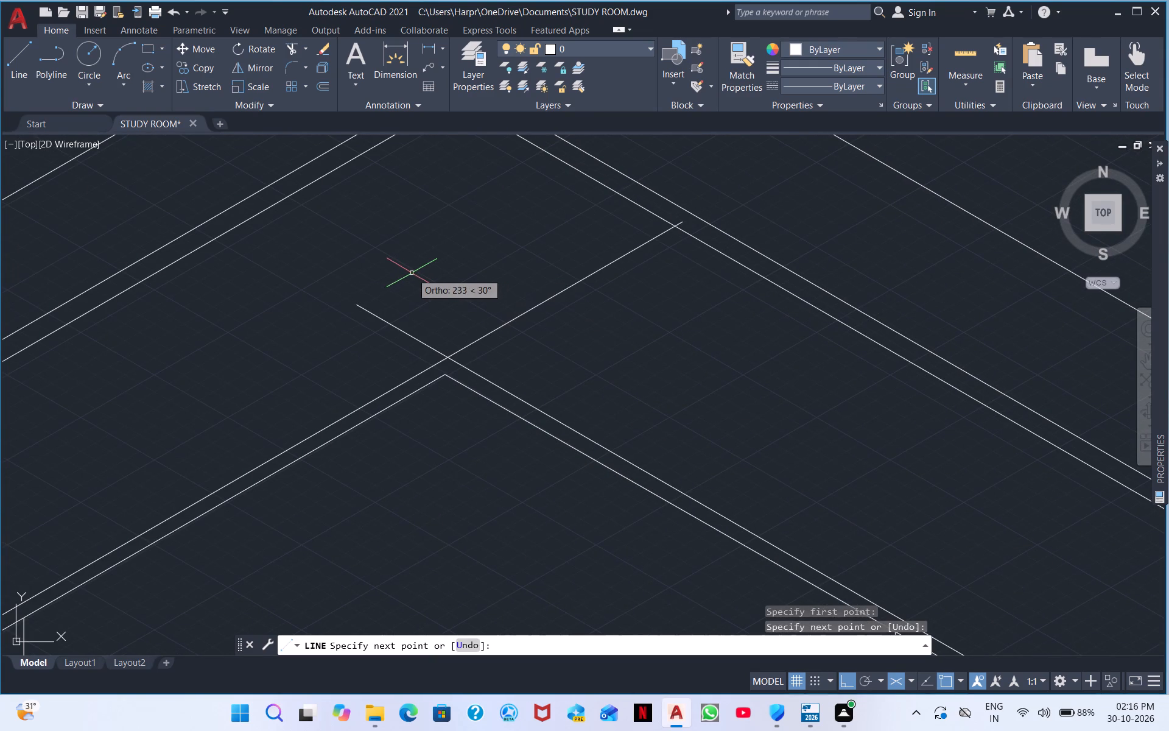
# Trim both new desktop edge lines where they overshoot their crossing, including the leftover stub at the rear double line.
pyautogui.click(287, 40)
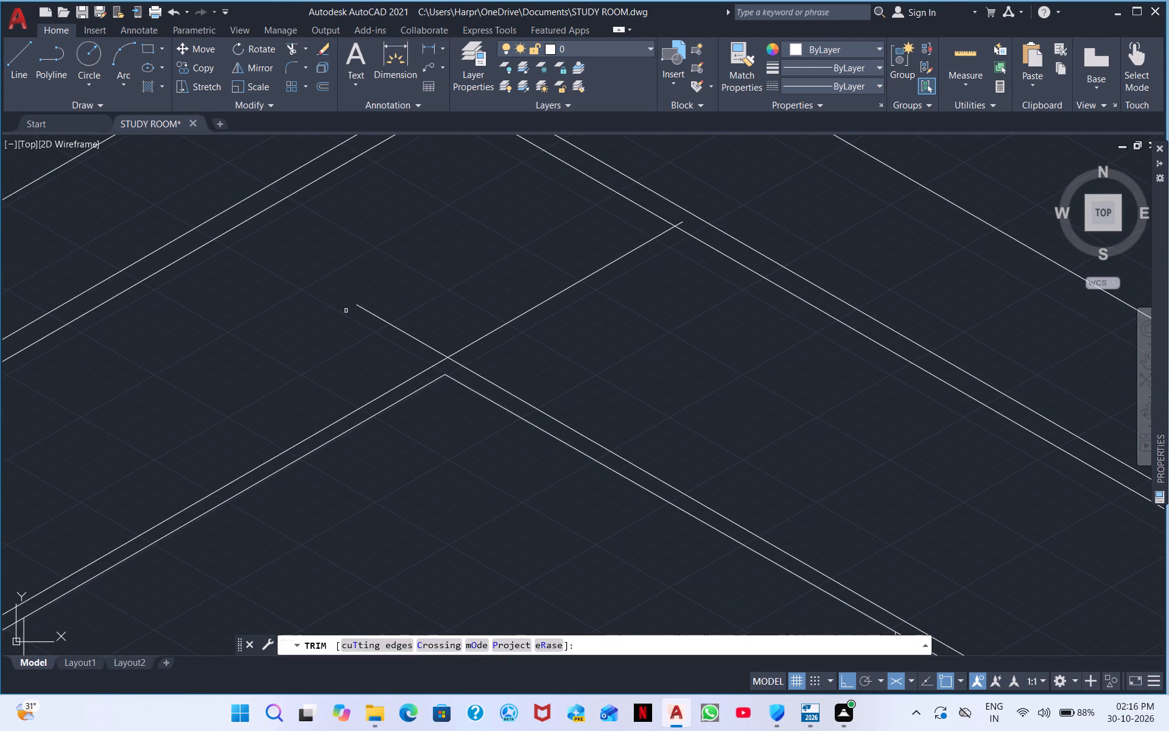
pyautogui.moveTo(387, 339); pyautogui.dragTo(456, 317)
pyautogui.moveTo(482, 310); pyautogui.dragTo(566, 362)
pyautogui.scroll(3, 656, 231)
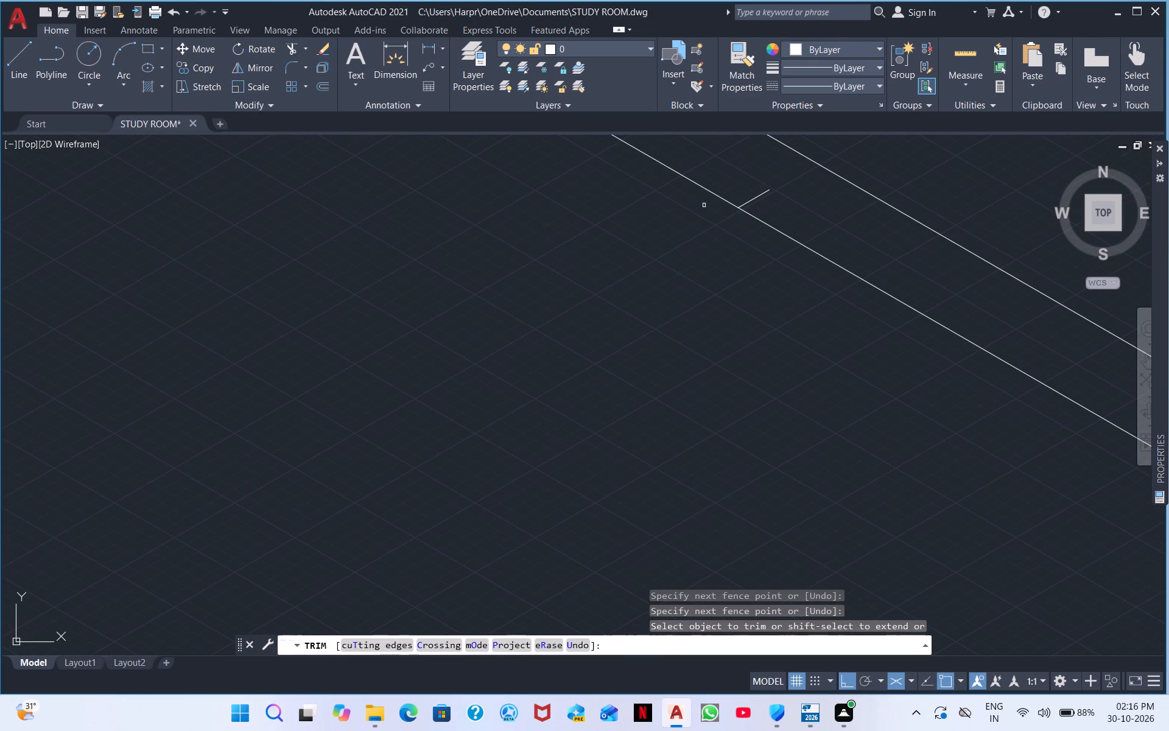
pyautogui.moveTo(774, 180); pyautogui.dragTo(823, 221)
pyautogui.scroll(-3, 496, 309)
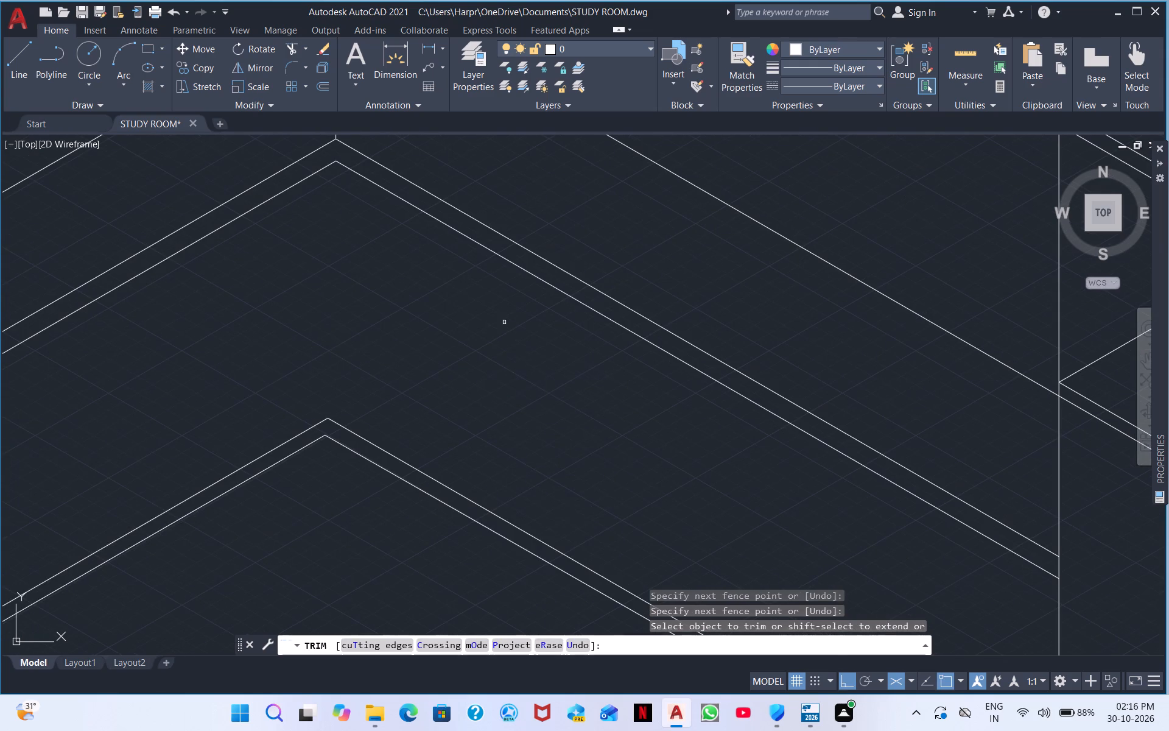
pyautogui.rightClick(506, 351)
pyautogui.click(584, 365)
# With Ortho off, start a fit-point spline on the floor before the tower-side cabinet, tracing a concave inner edge and a rounded drawer-side end.
pyautogui.scroll(-1, 432, 386)
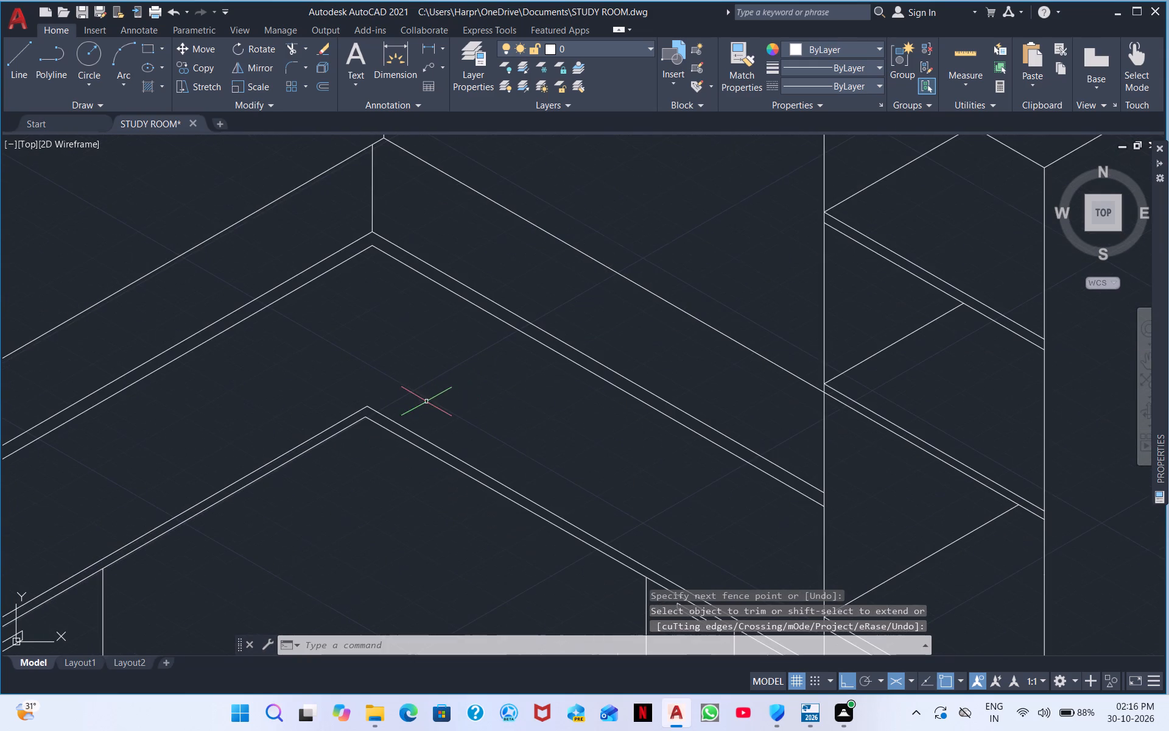
pyautogui.scroll(-1, 423, 403)
pyautogui.moveTo(368, 459); pyautogui.dragTo(569, 305, button='middle')
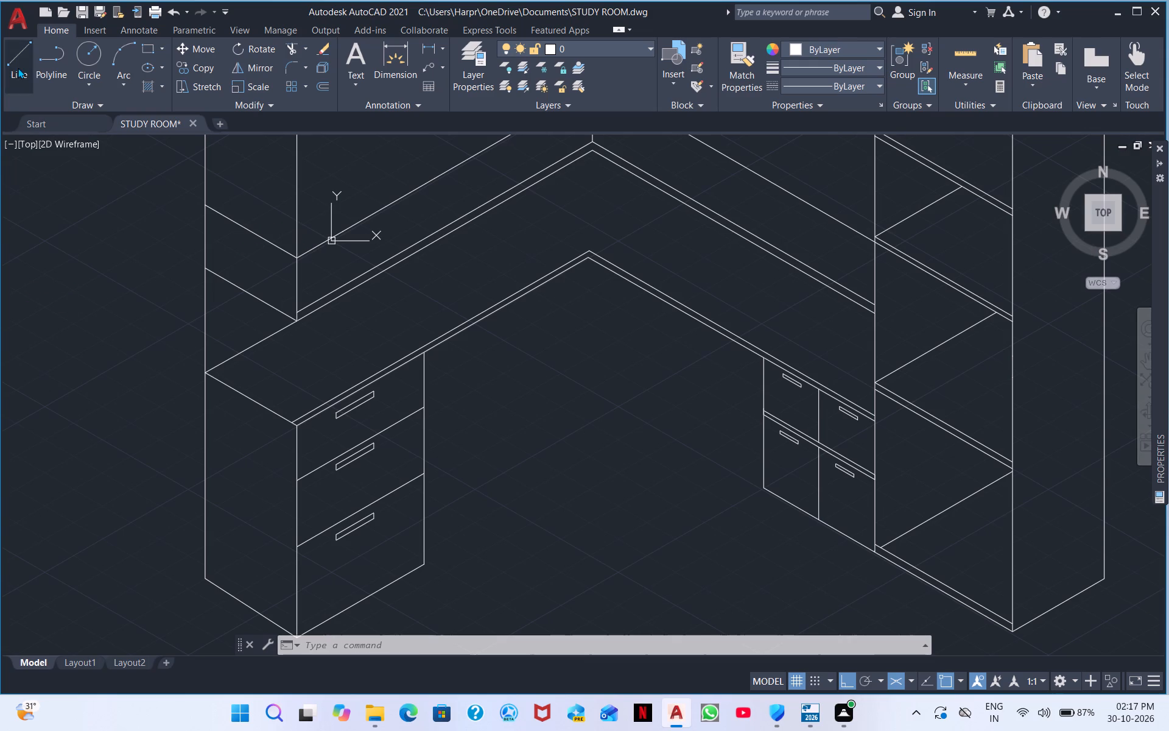
pyautogui.click(330, 646)
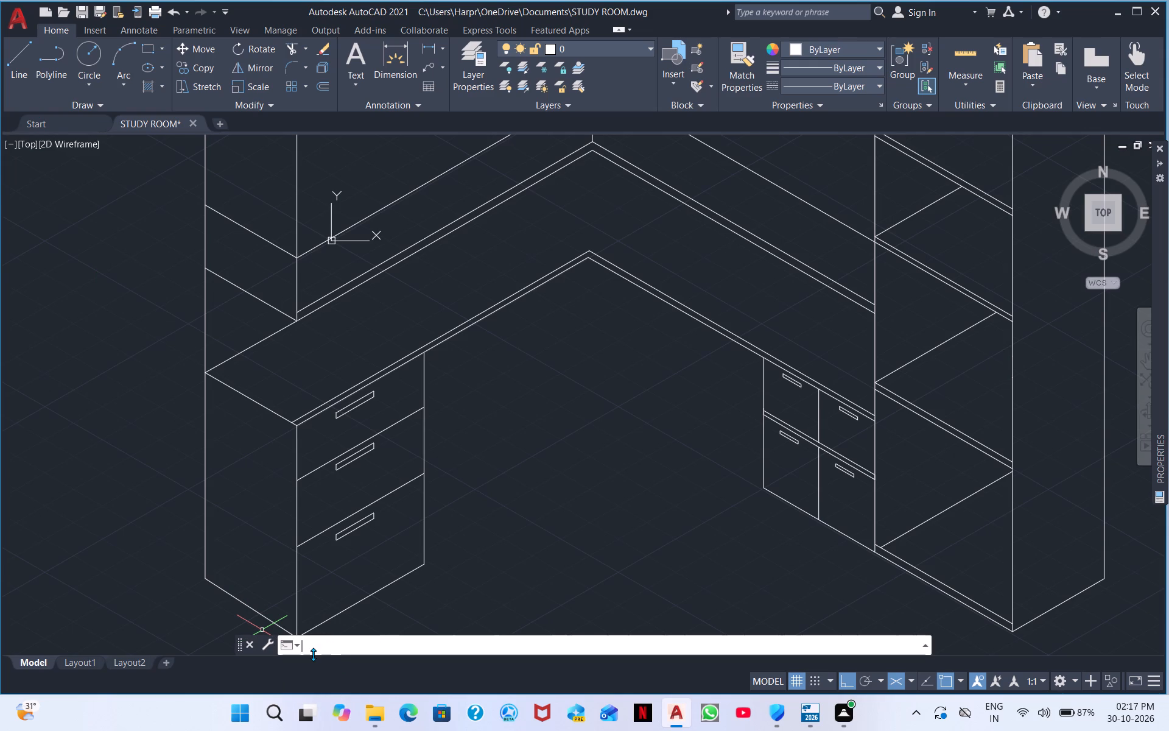
pyautogui.write('SP')
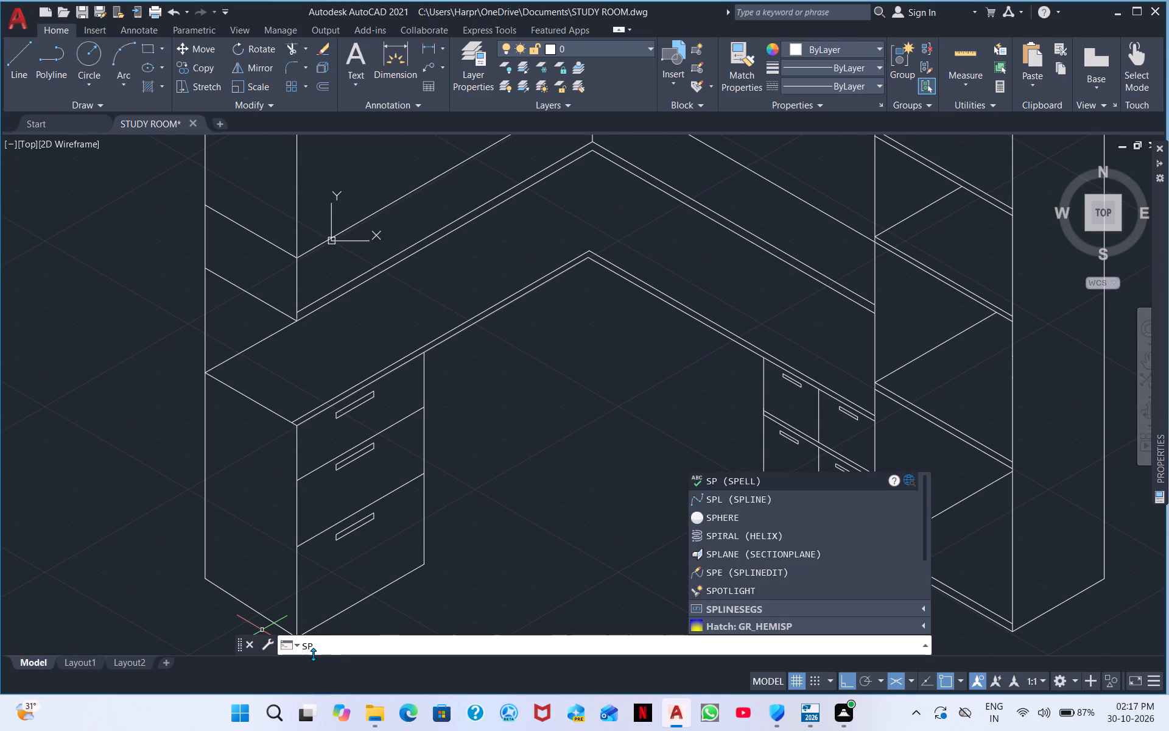
pyautogui.press('l')
pyautogui.write('INE')
pyautogui.press('space')
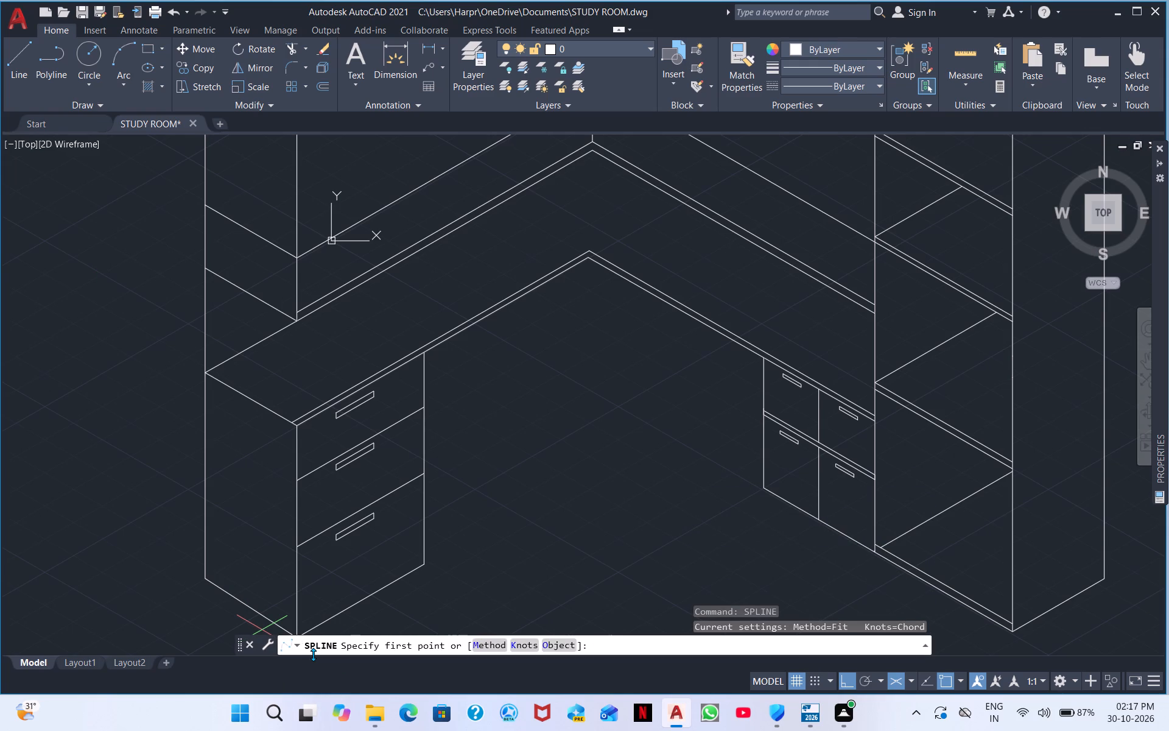
pyautogui.moveTo(597, 477); pyautogui.dragTo(572, 416, button='middle')
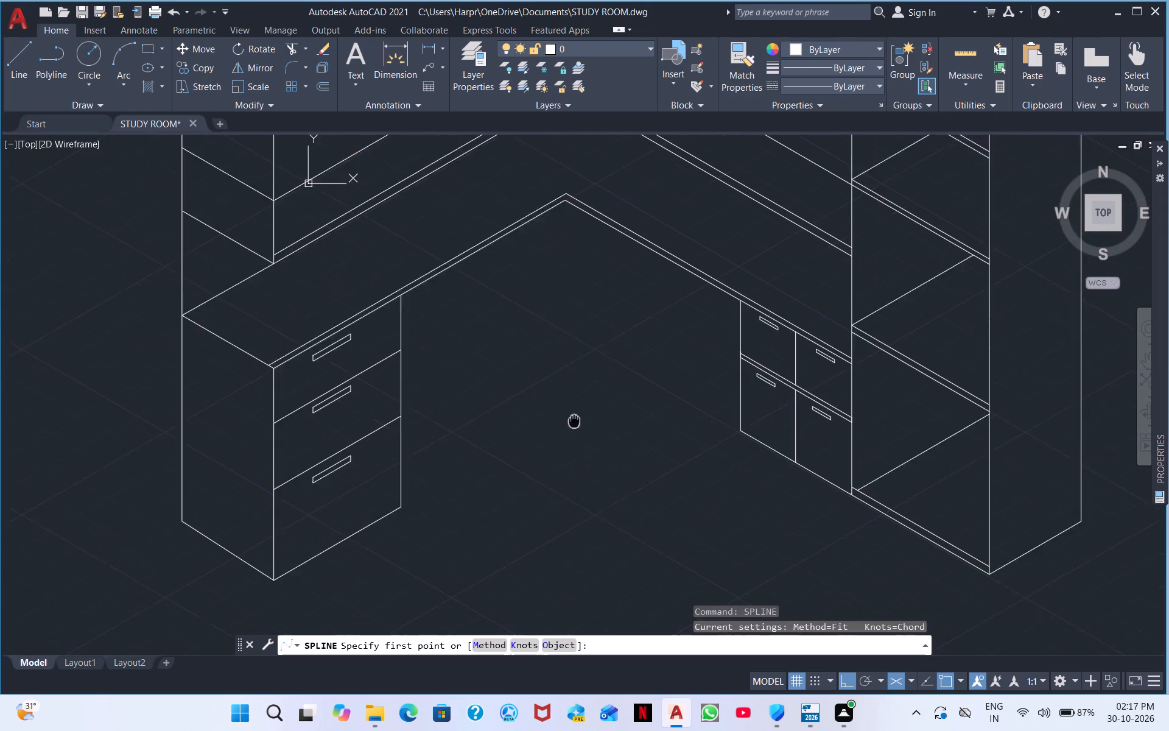
pyautogui.moveTo(572, 416); pyautogui.dragTo(528, 356, button='middle')
pyautogui.moveTo(521, 458); pyautogui.dragTo(517, 377, button='middle')
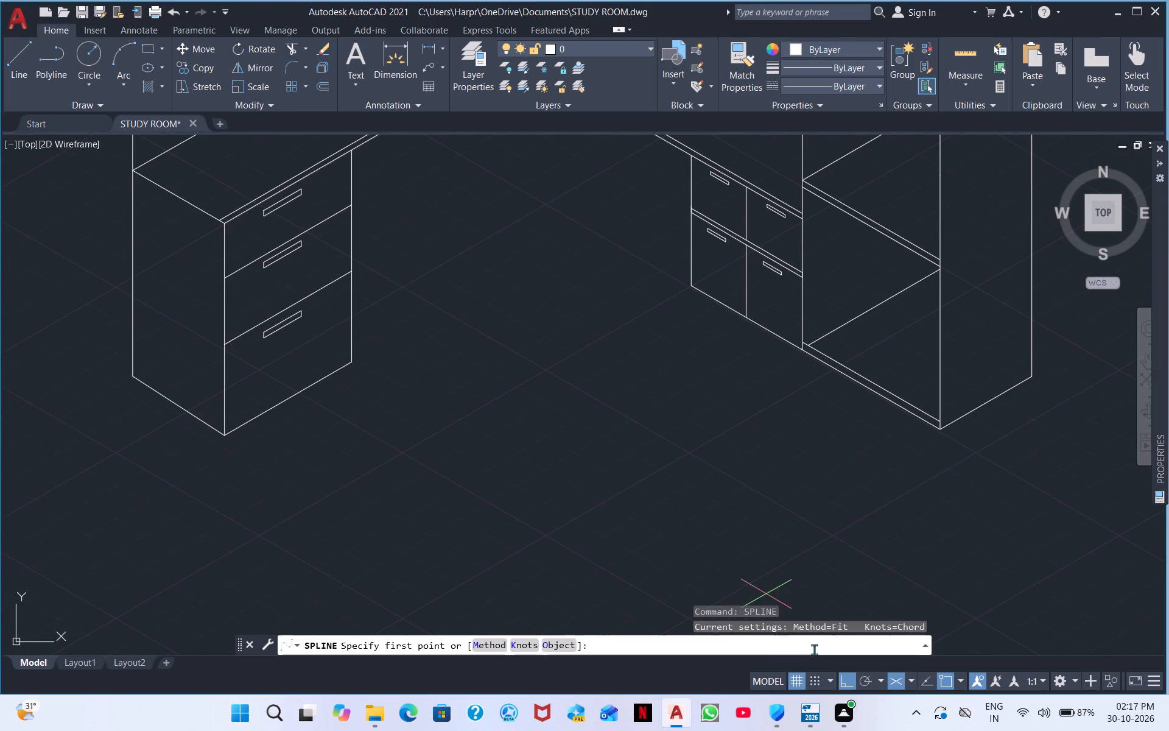
pyautogui.click(850, 677)
pyautogui.click(689, 353)
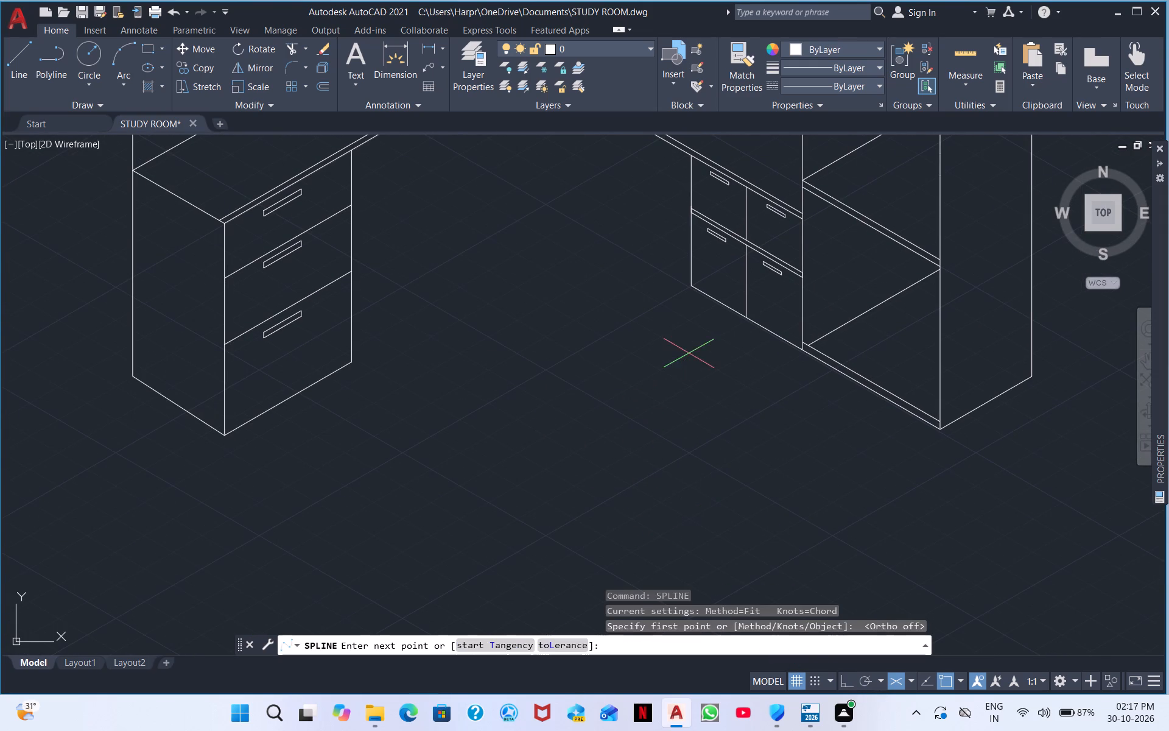
pyautogui.click(637, 372)
pyautogui.moveTo(637, 390); pyautogui.dragTo(639, 395)
pyautogui.moveTo(643, 422); pyautogui.dragTo(644, 428)
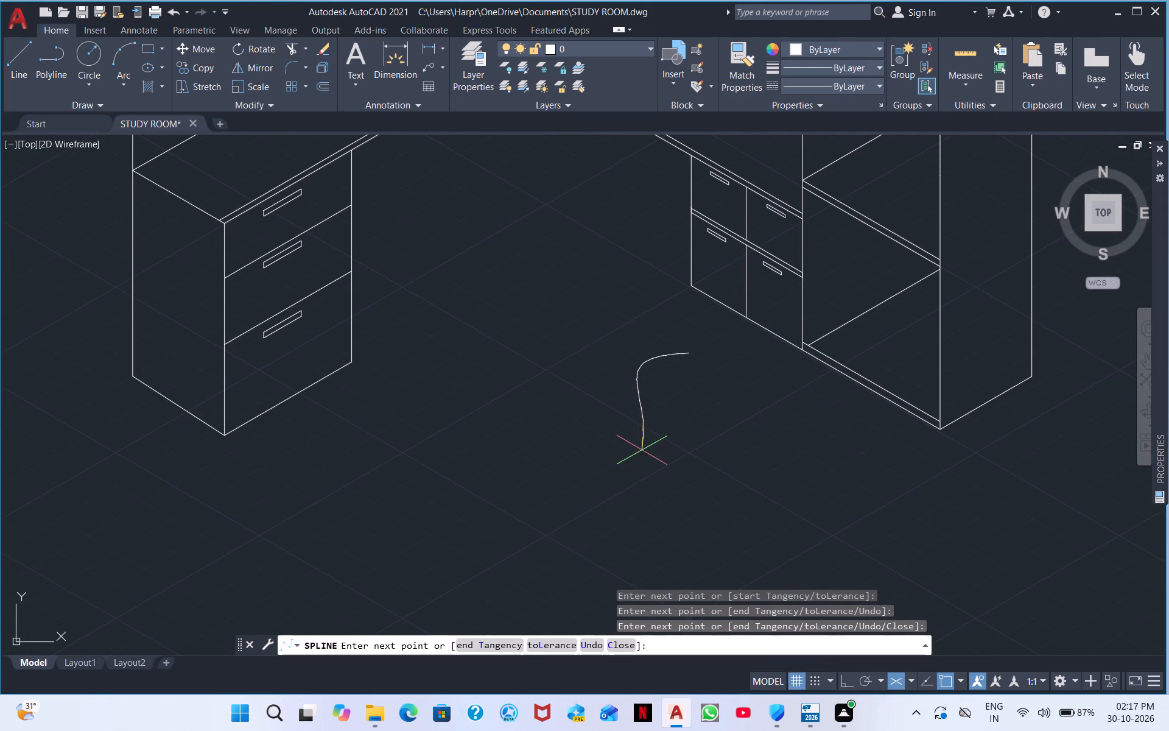
pyautogui.moveTo(642, 450); pyautogui.dragTo(637, 471)
pyautogui.moveTo(637, 471); pyautogui.dragTo(628, 492)
pyautogui.moveTo(622, 497); pyautogui.dragTo(614, 503)
pyautogui.moveTo(612, 503); pyautogui.dragTo(596, 506)
pyautogui.click(573, 501)
pyautogui.click(561, 493)
pyautogui.doubleClick(534, 480)
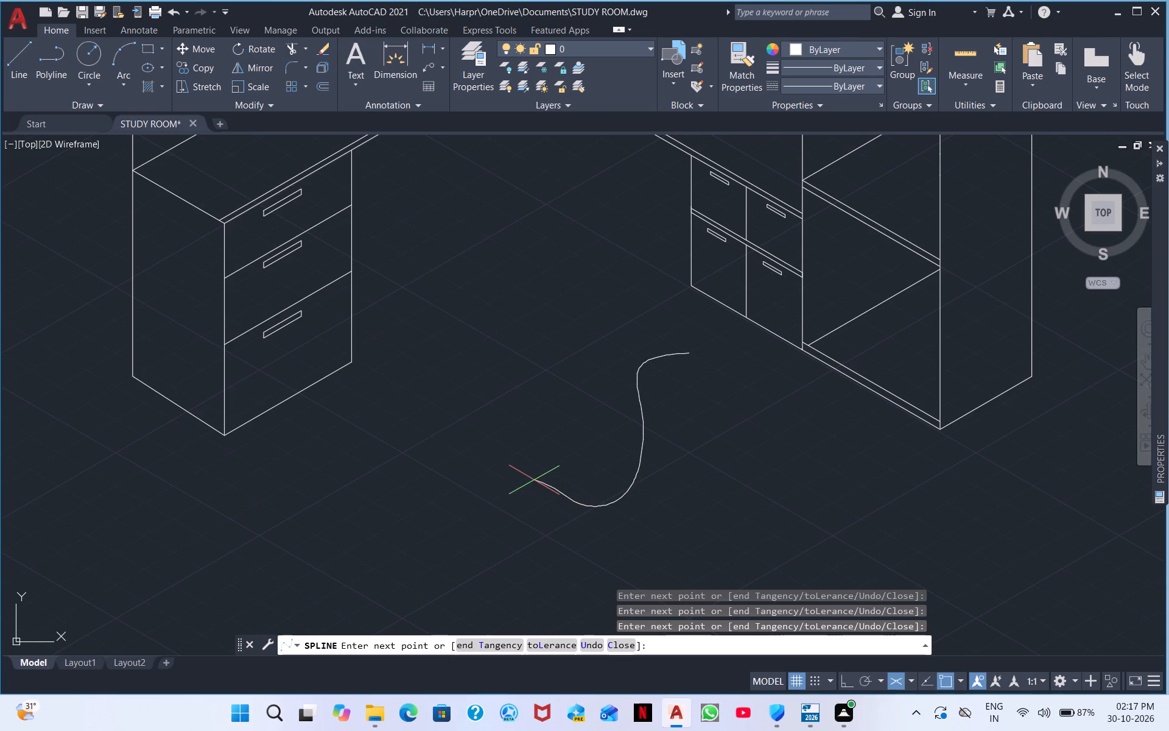
pyautogui.click(519, 473)
pyautogui.click(519, 473)
pyautogui.click(483, 458)
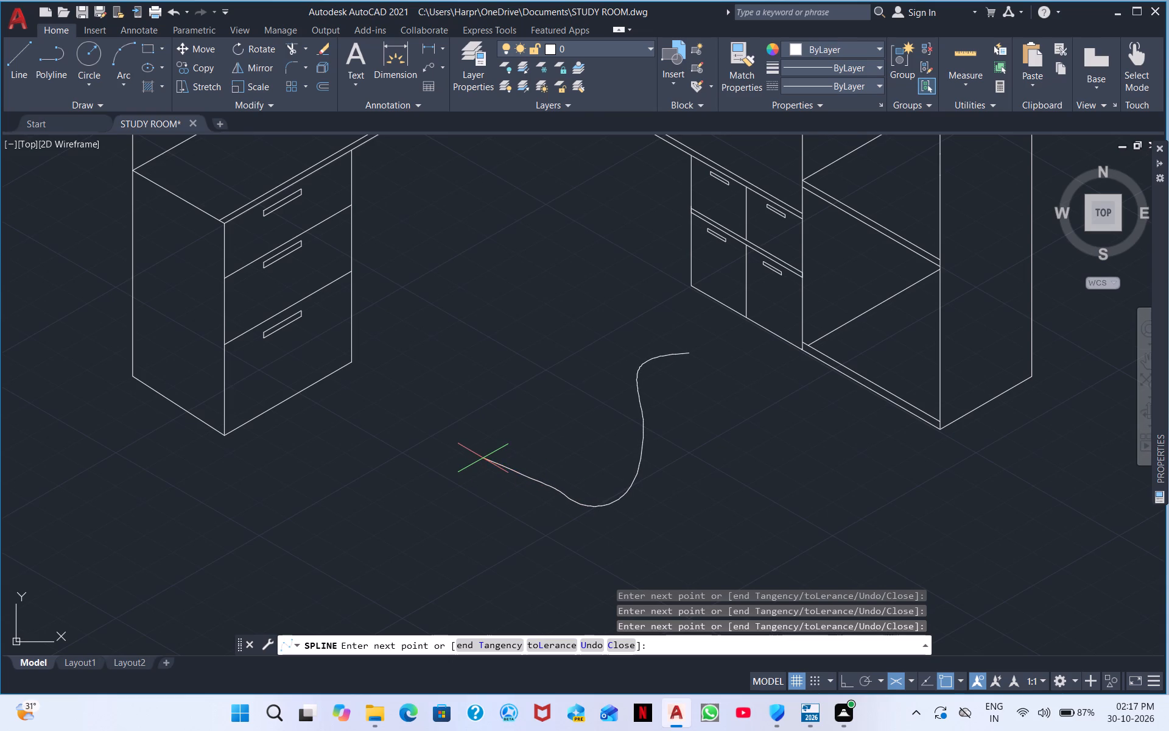
pyautogui.click(455, 523)
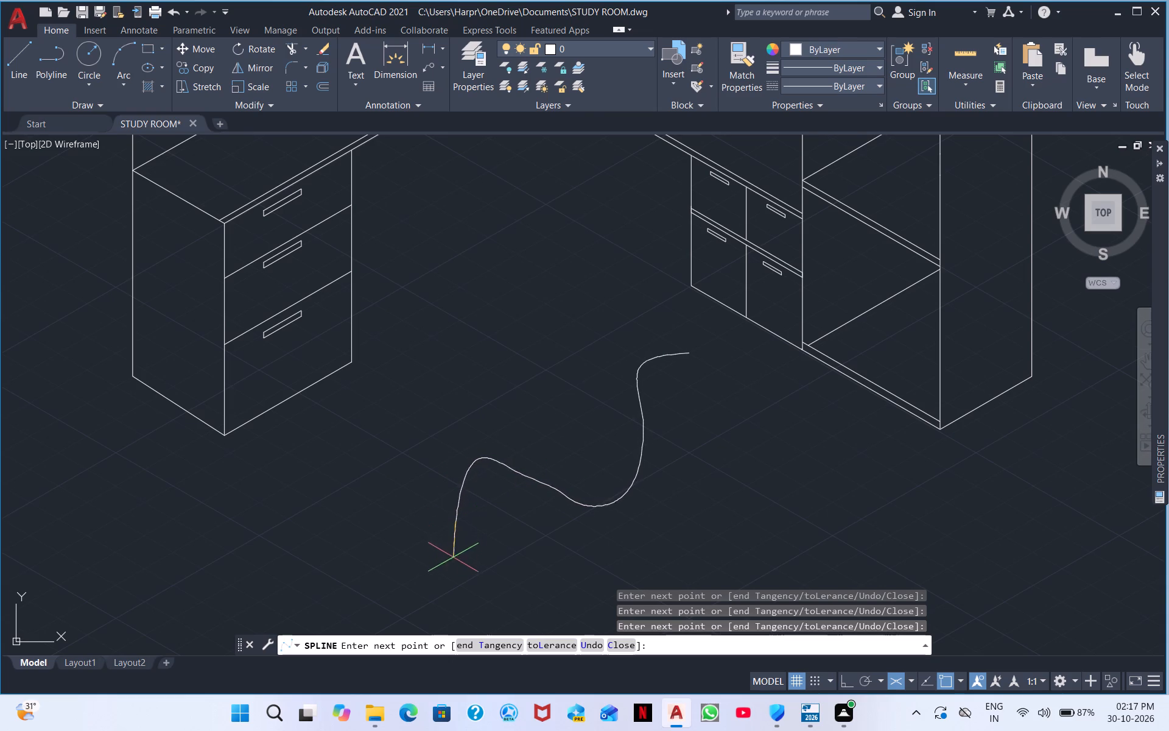
# Continue the spline along the outer front edge, sweeping from the drawer-side end around toward the tower side.
pyautogui.moveTo(454, 559); pyautogui.dragTo(488, 579)
pyautogui.moveTo(518, 601); pyautogui.dragTo(533, 612)
pyautogui.moveTo(582, 615); pyautogui.dragTo(600, 617)
pyautogui.moveTo(623, 610); pyautogui.dragTo(647, 604)
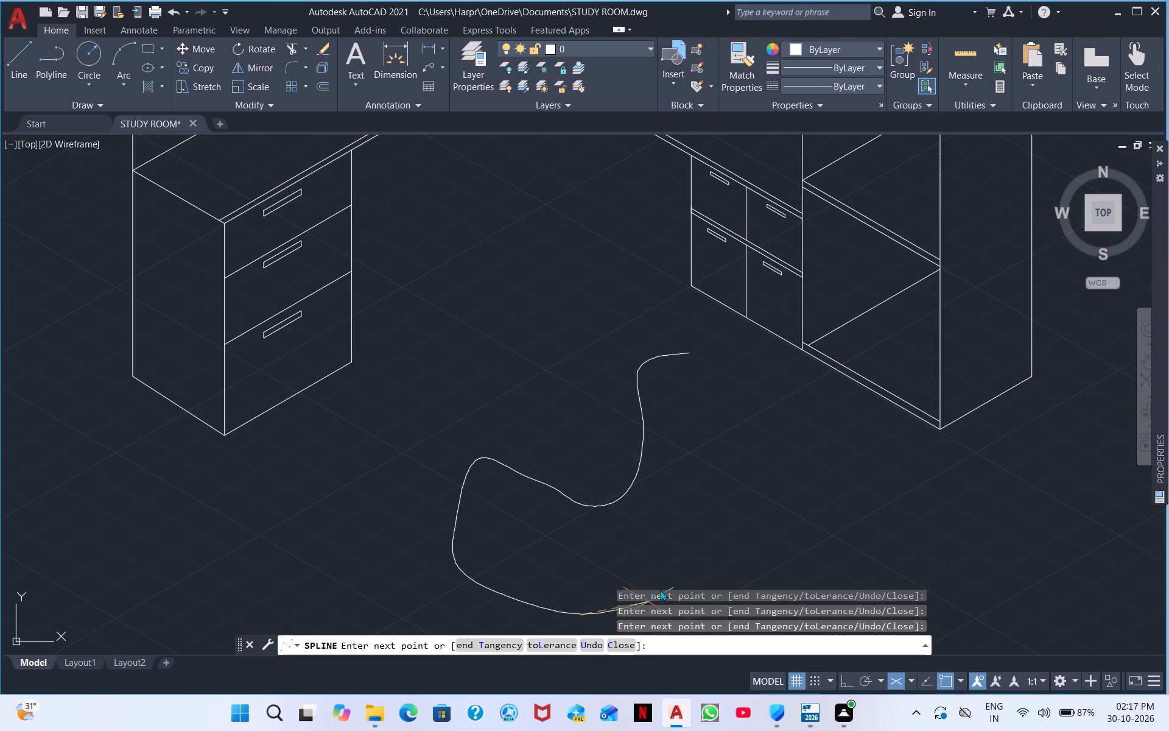
pyautogui.moveTo(661, 588); pyautogui.dragTo(676, 582)
pyautogui.click(722, 545)
pyautogui.moveTo(740, 530); pyautogui.dragTo(746, 523)
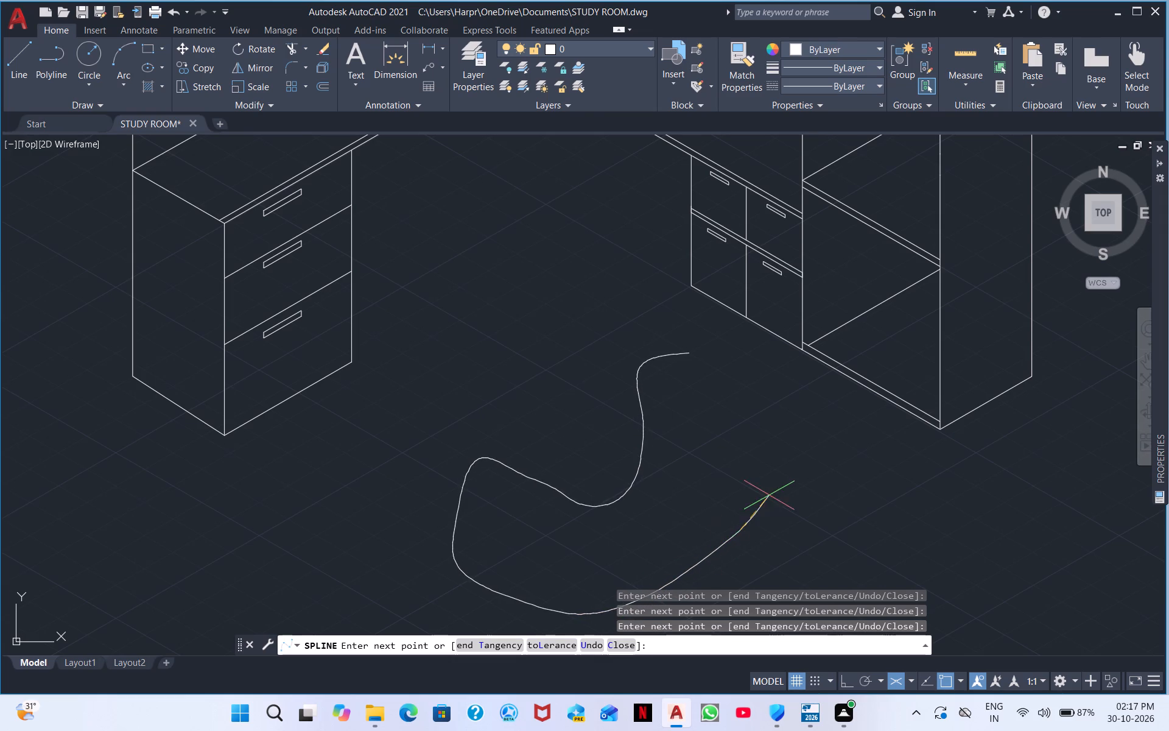
# Bring the spline up its tower-side edge and around the rounded upper end to its start point, completing the curved L-shaped outline.
pyautogui.click(750, 447)
pyautogui.click(747, 430)
pyautogui.click(743, 414)
pyautogui.moveTo(743, 411); pyautogui.dragTo(743, 404)
pyautogui.moveTo(745, 395); pyautogui.dragTo(746, 387)
pyautogui.click(746, 382)
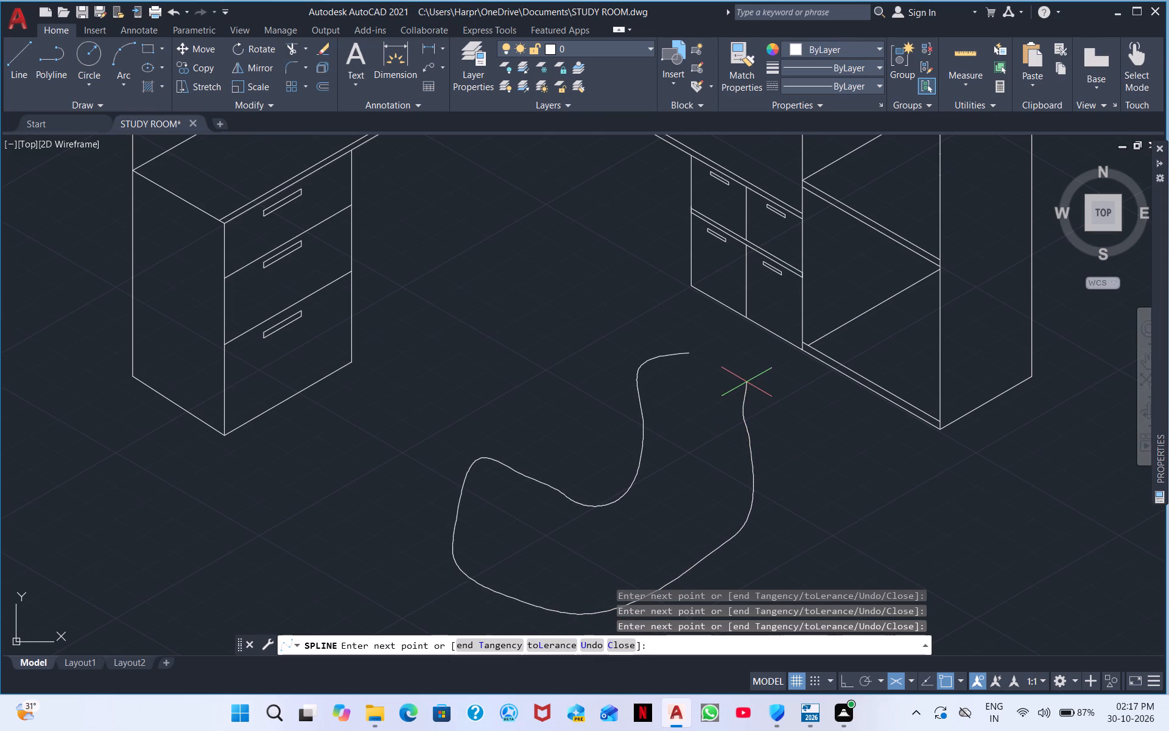
pyautogui.click(744, 376)
pyautogui.click(730, 362)
pyautogui.click(720, 356)
pyautogui.click(712, 356)
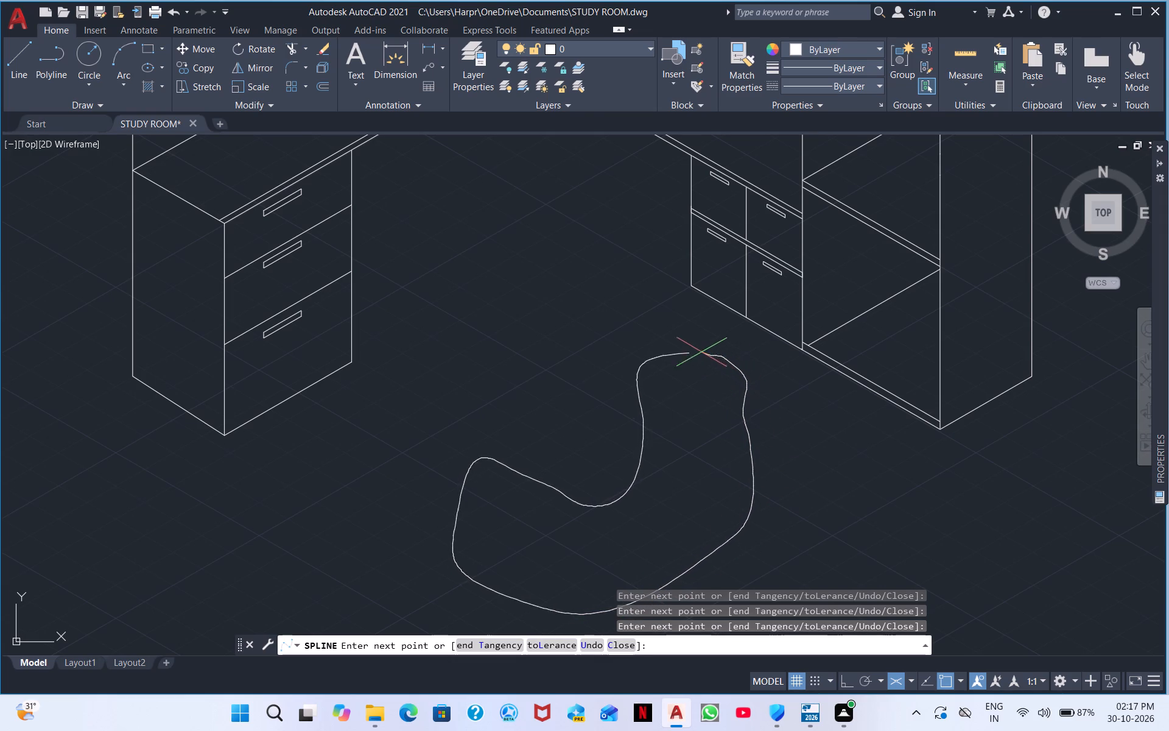
pyautogui.click(701, 352)
pyautogui.click(684, 350)
pyautogui.rightClick(684, 350)
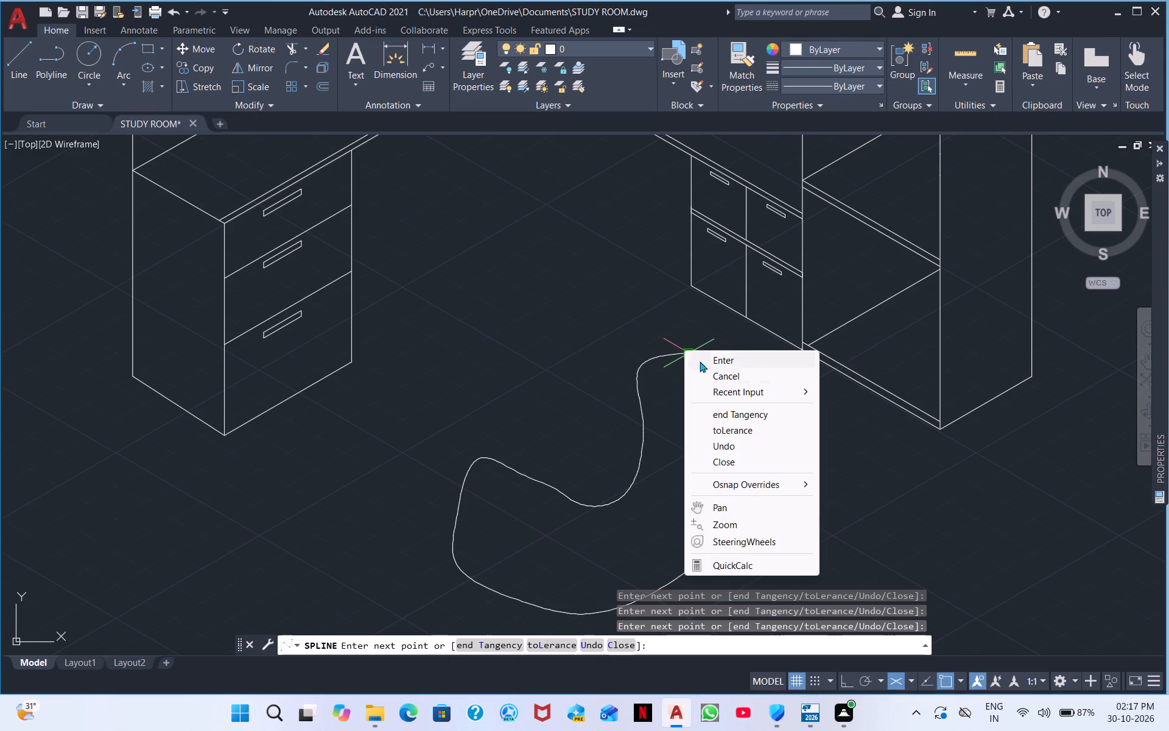
pyautogui.click(731, 356)
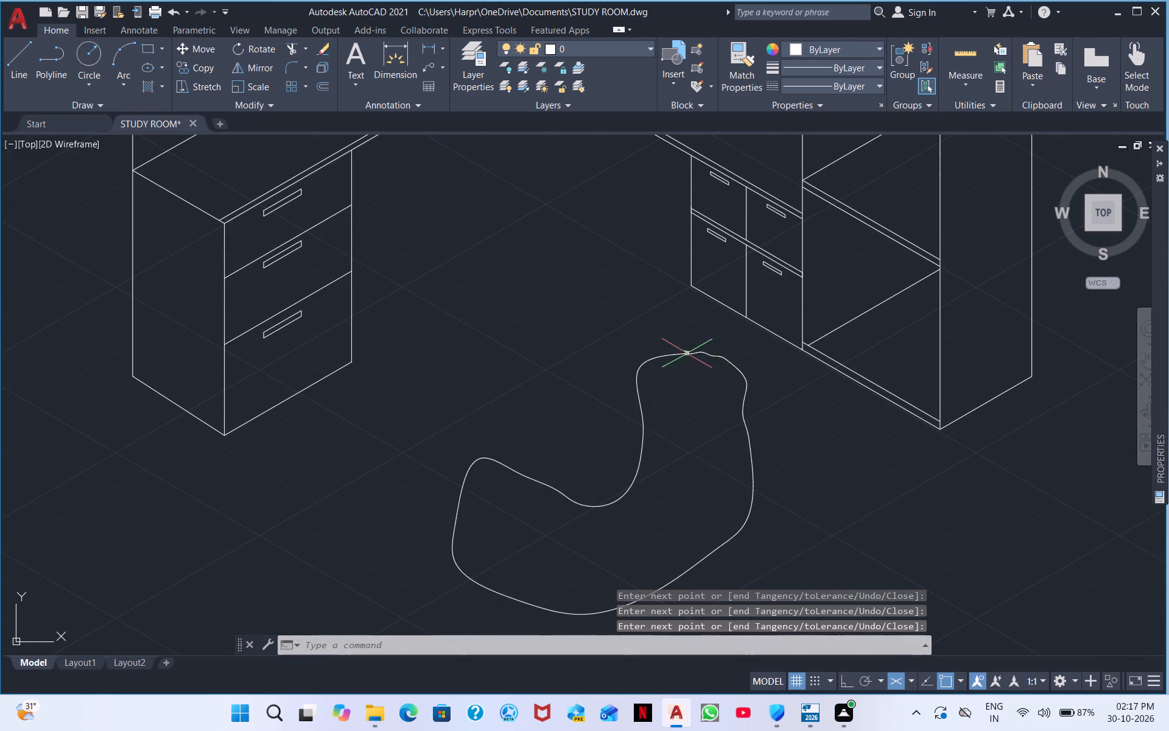
# Select the curved floor outline and stretch two fit points on its lower tower-side bend outward to round the bend.
pyautogui.scroll(4, 690, 348)
pyautogui.click(711, 373)
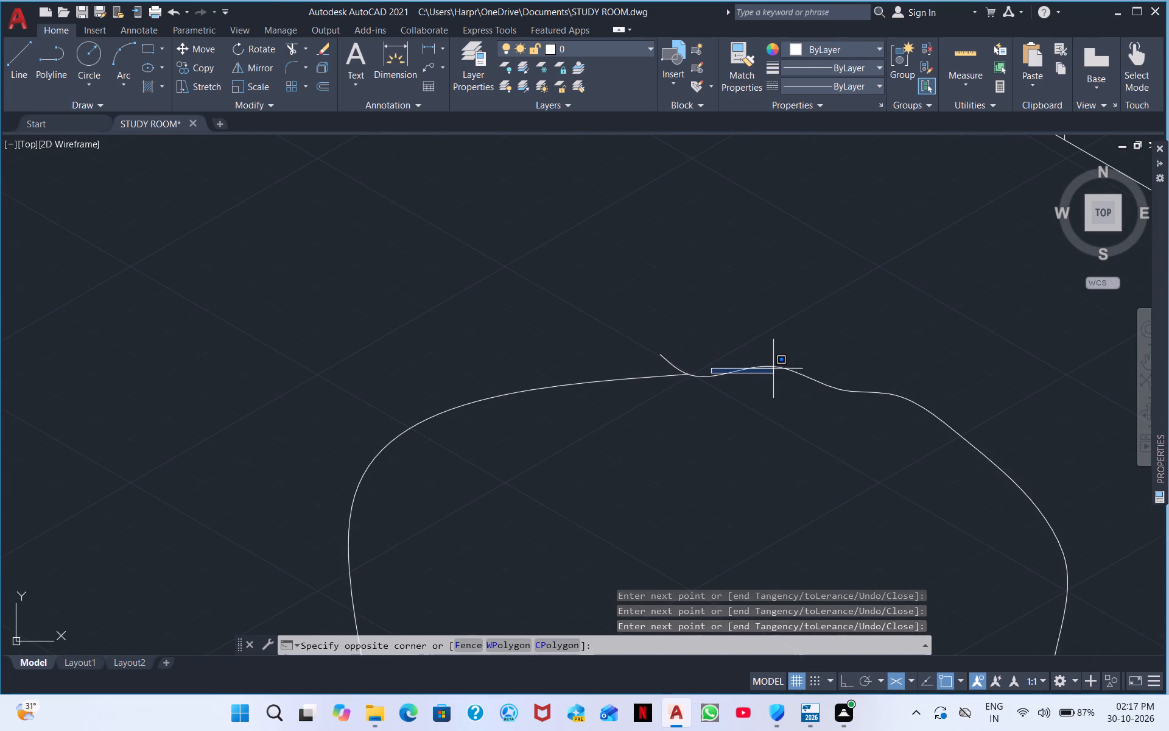
pyautogui.click(773, 367)
pyautogui.scroll(-4, 776, 377)
pyautogui.scroll(-1, 843, 437)
pyautogui.moveTo(843, 436); pyautogui.dragTo(826, 341, button='middle')
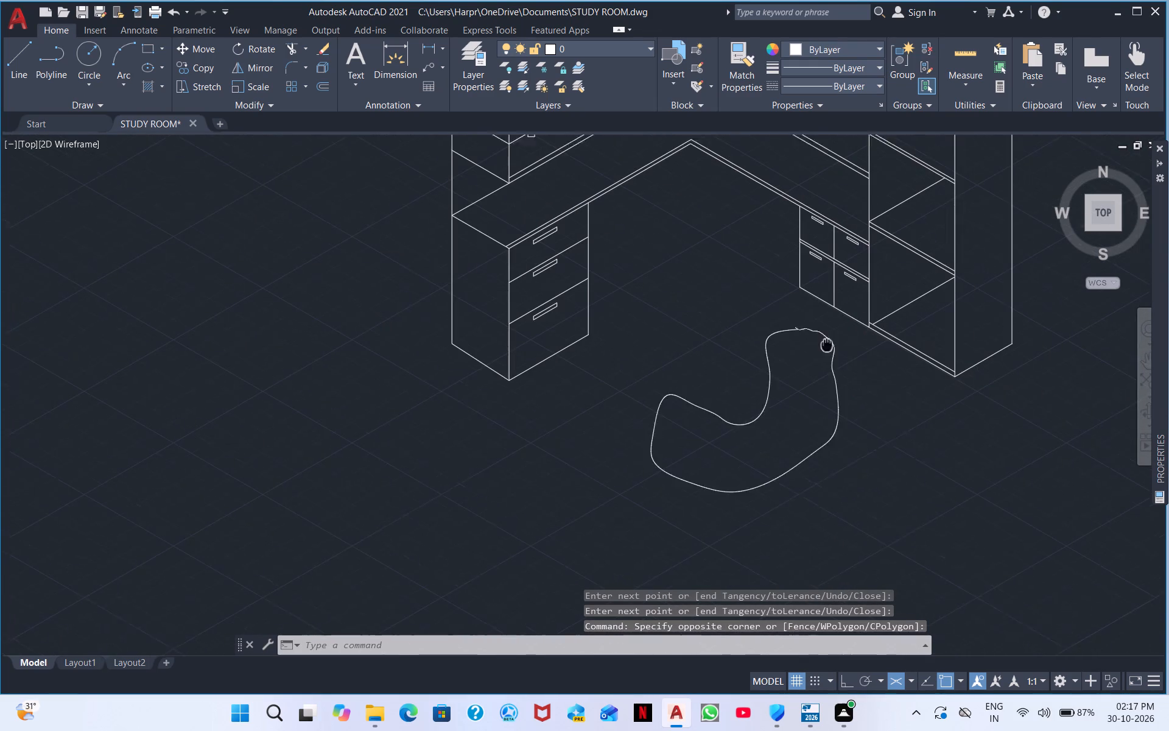
pyautogui.moveTo(826, 341); pyautogui.dragTo(823, 334, button='middle')
pyautogui.click(784, 463)
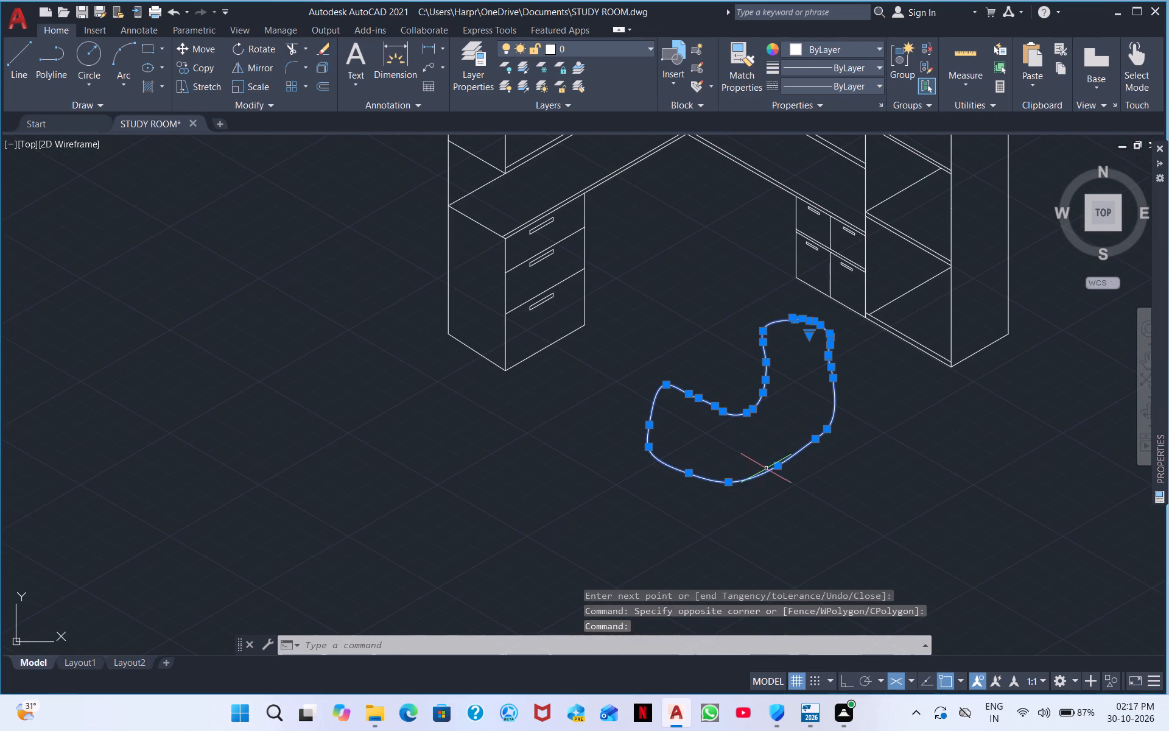
pyautogui.click(776, 465)
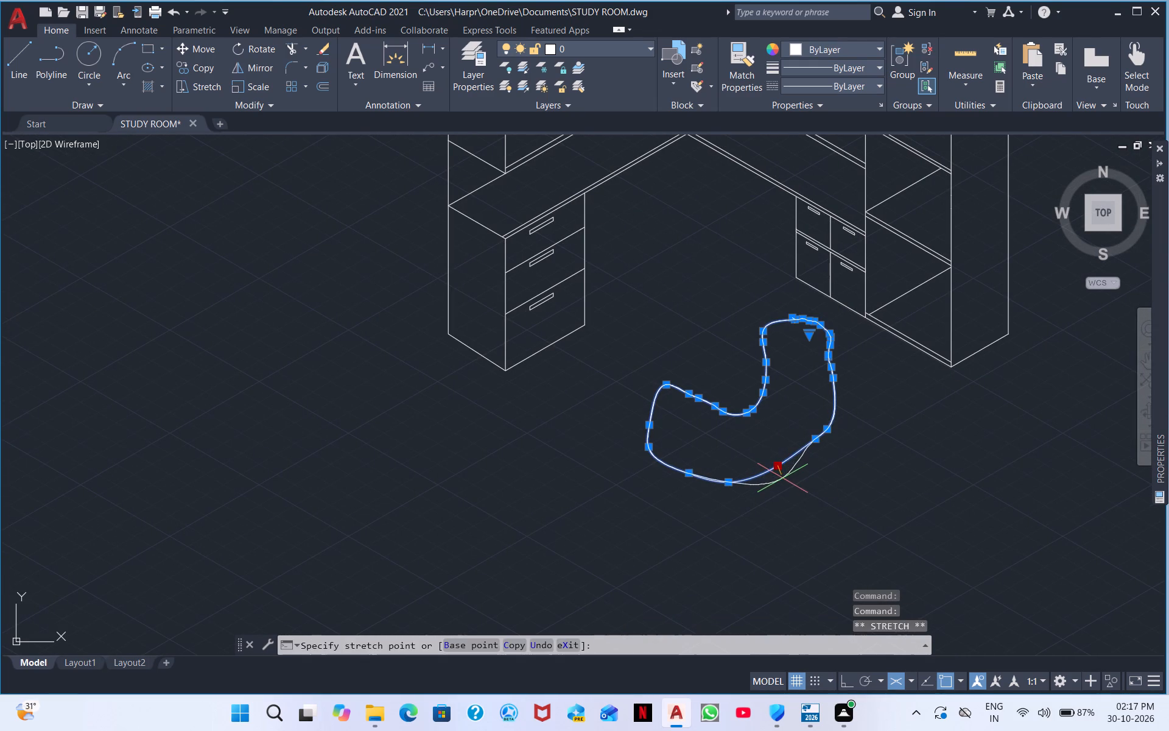
pyautogui.click(782, 478)
pyautogui.click(813, 439)
pyautogui.click(815, 443)
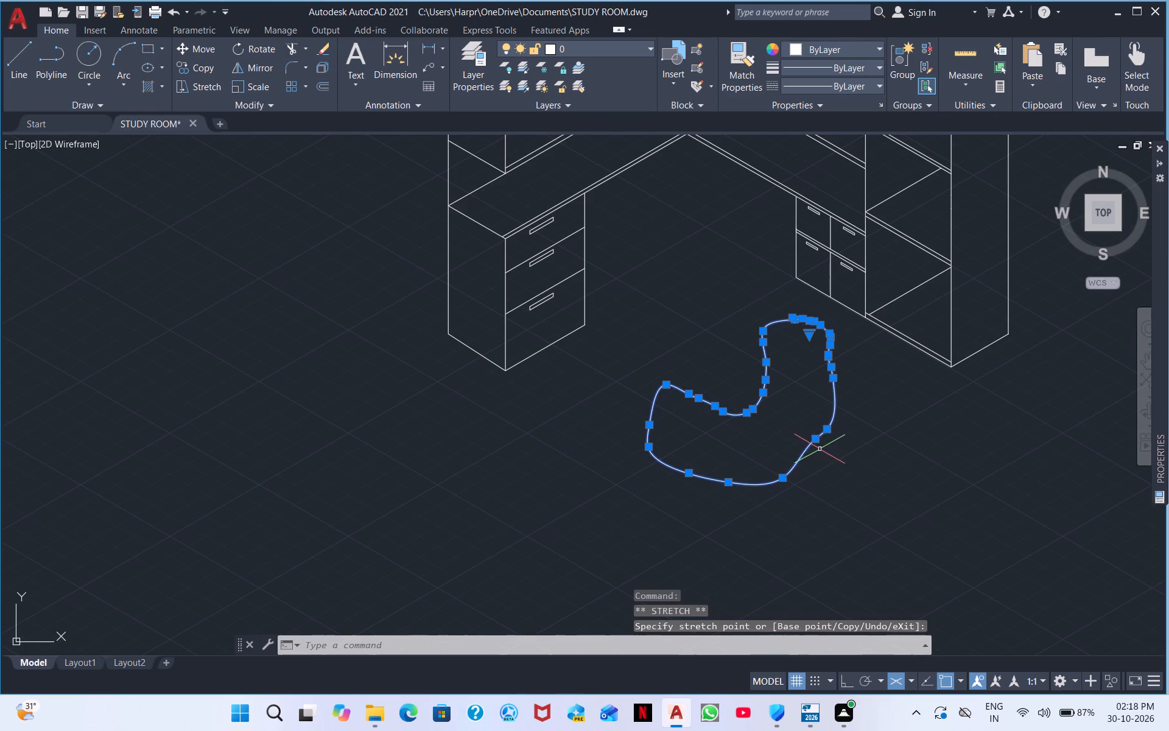
pyautogui.click(820, 439)
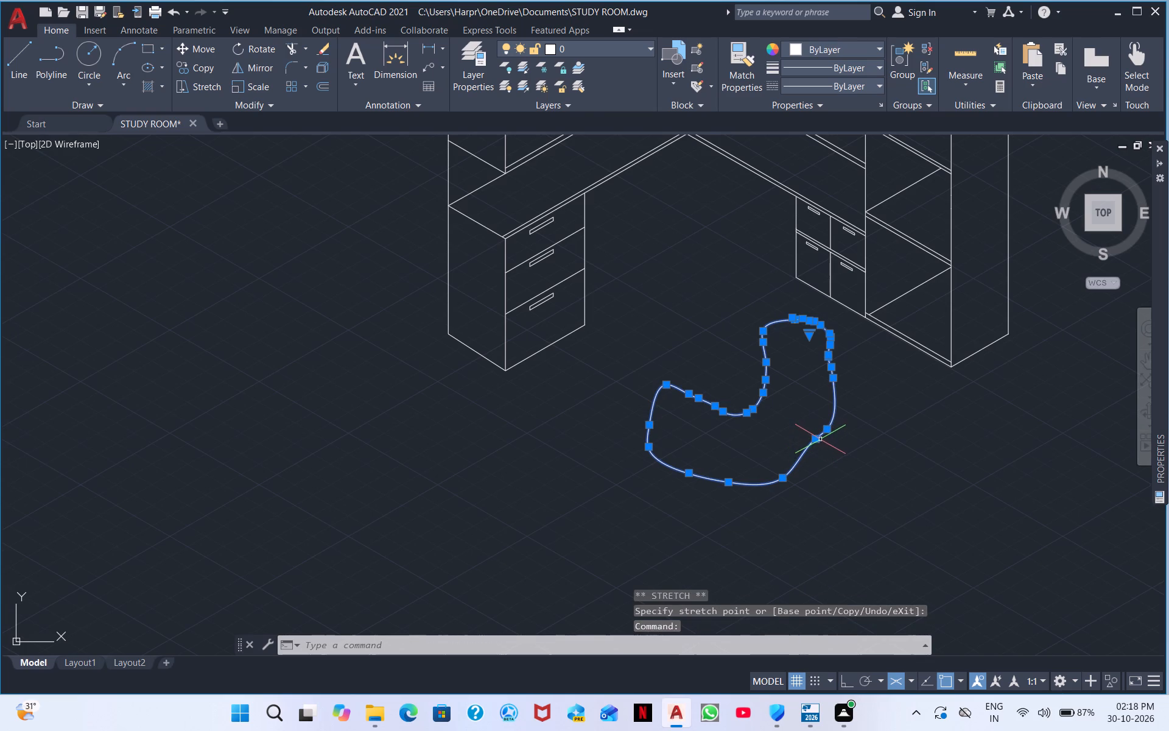
pyautogui.click(813, 437)
pyautogui.click(827, 445)
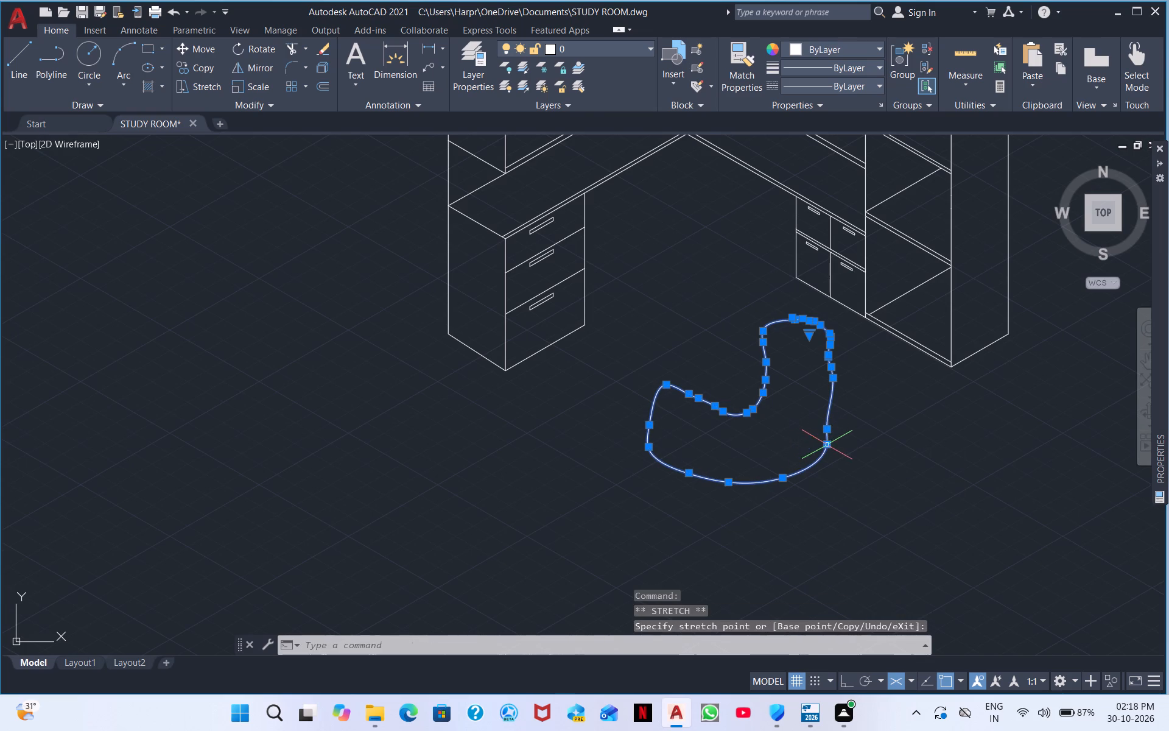
# Shift two fit points on the outline's tower-side edge downward, just above the rounded lower bend.
pyautogui.click(827, 428)
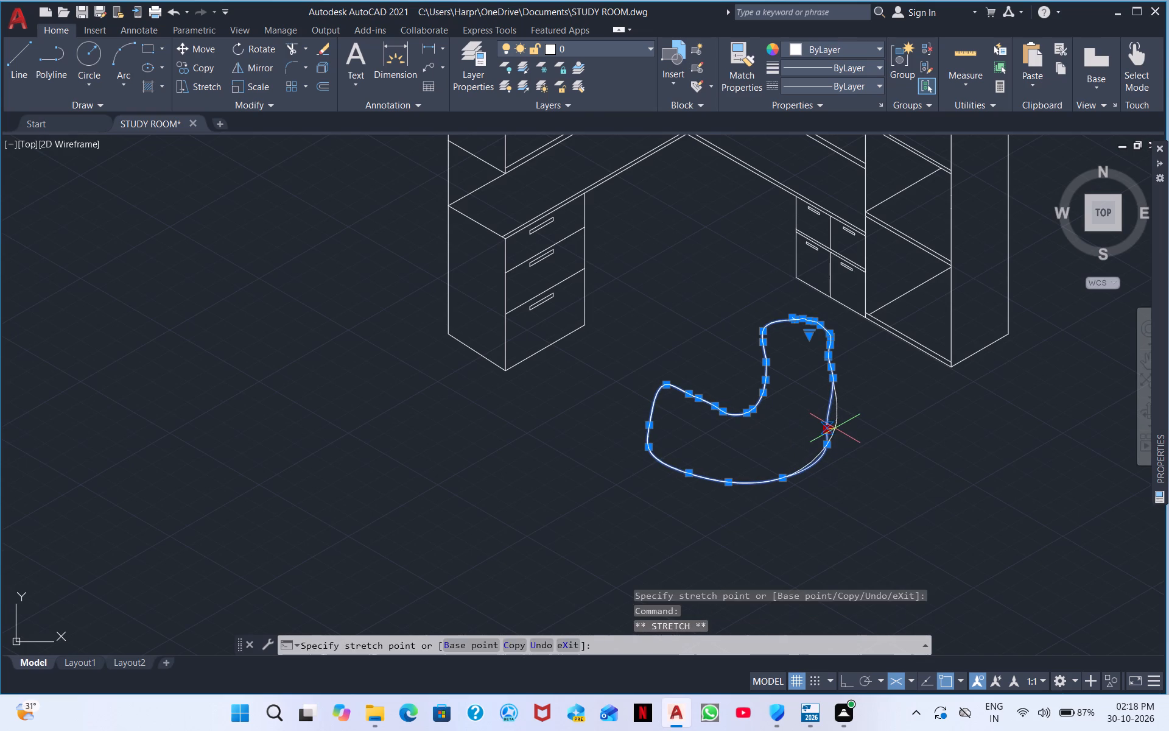
pyautogui.click(834, 434)
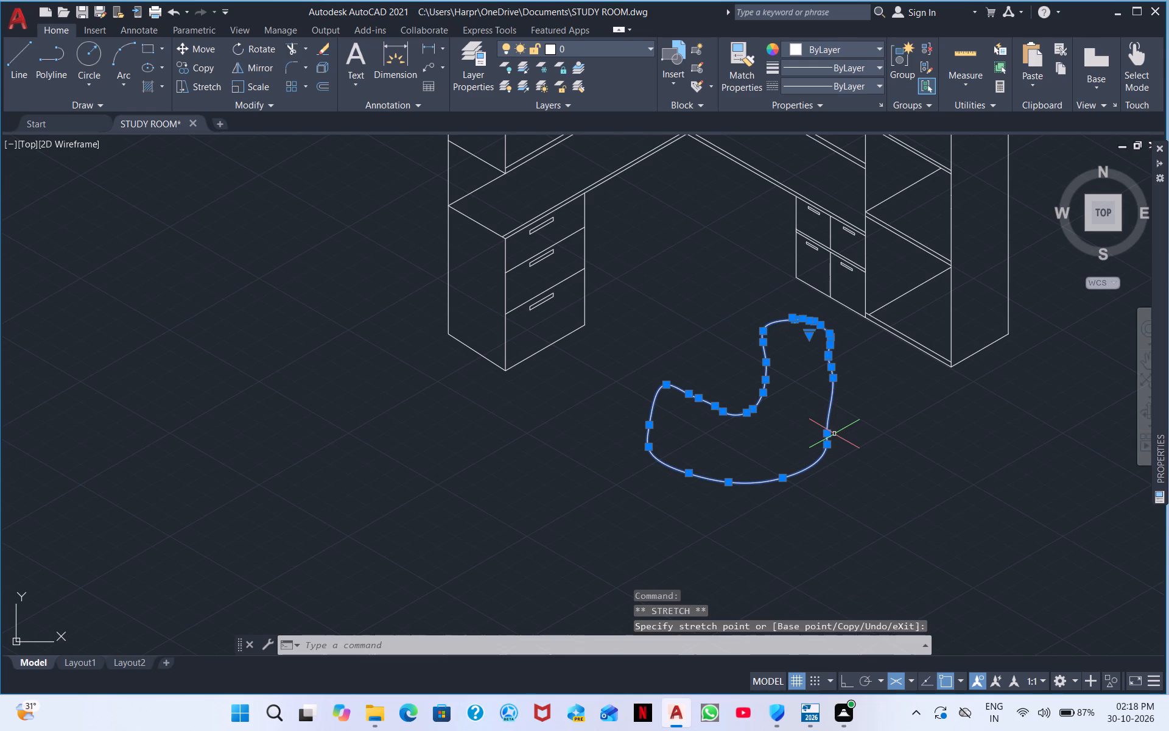
pyautogui.click(830, 431)
pyautogui.moveTo(830, 430); pyautogui.dragTo(837, 425)
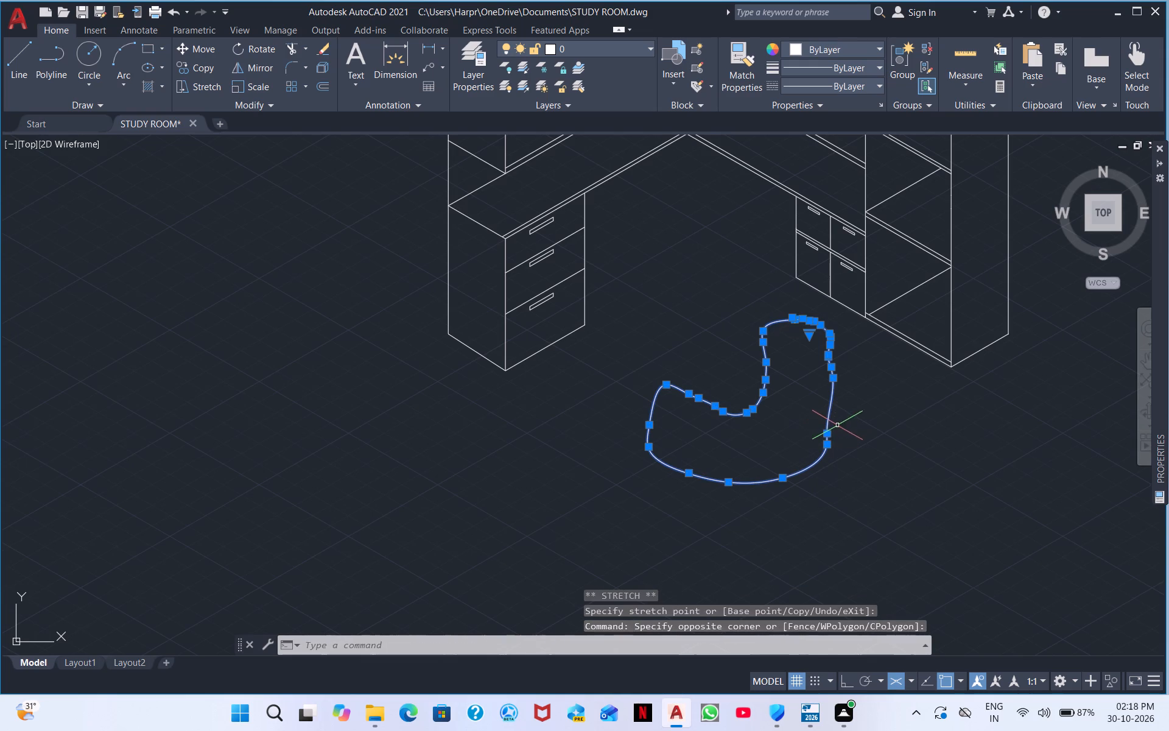
pyautogui.moveTo(837, 425); pyautogui.dragTo(838, 425)
pyautogui.click(833, 380)
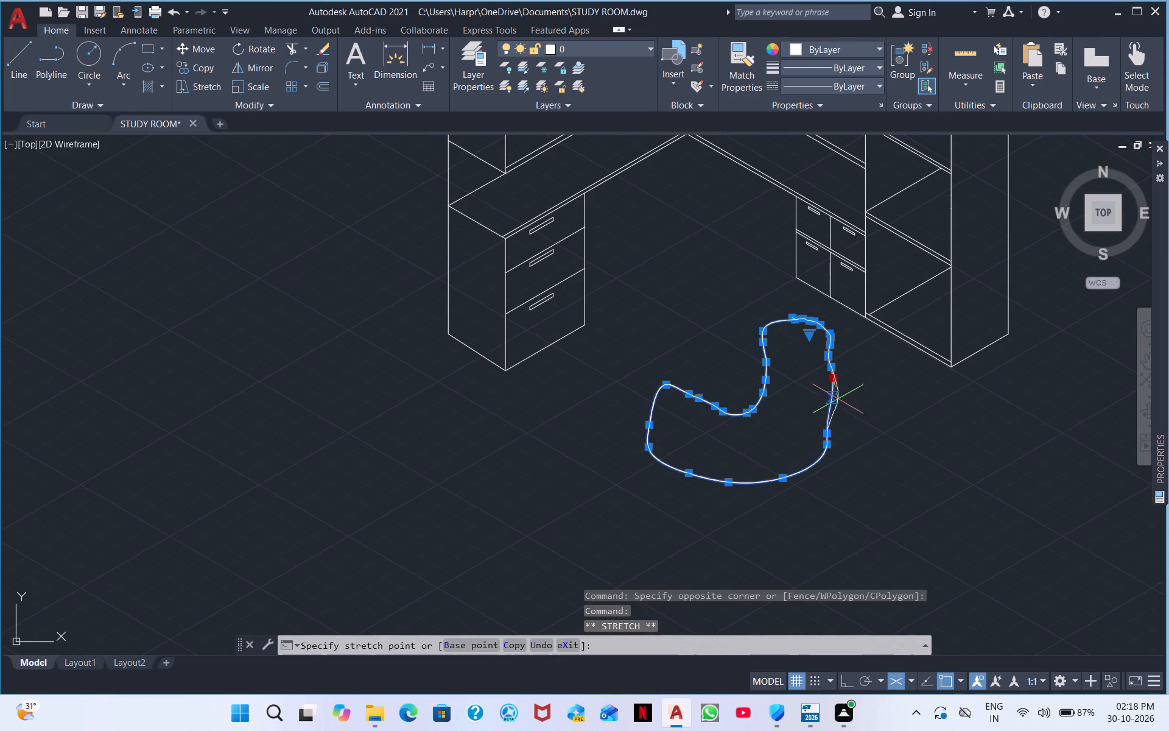
pyautogui.click(832, 418)
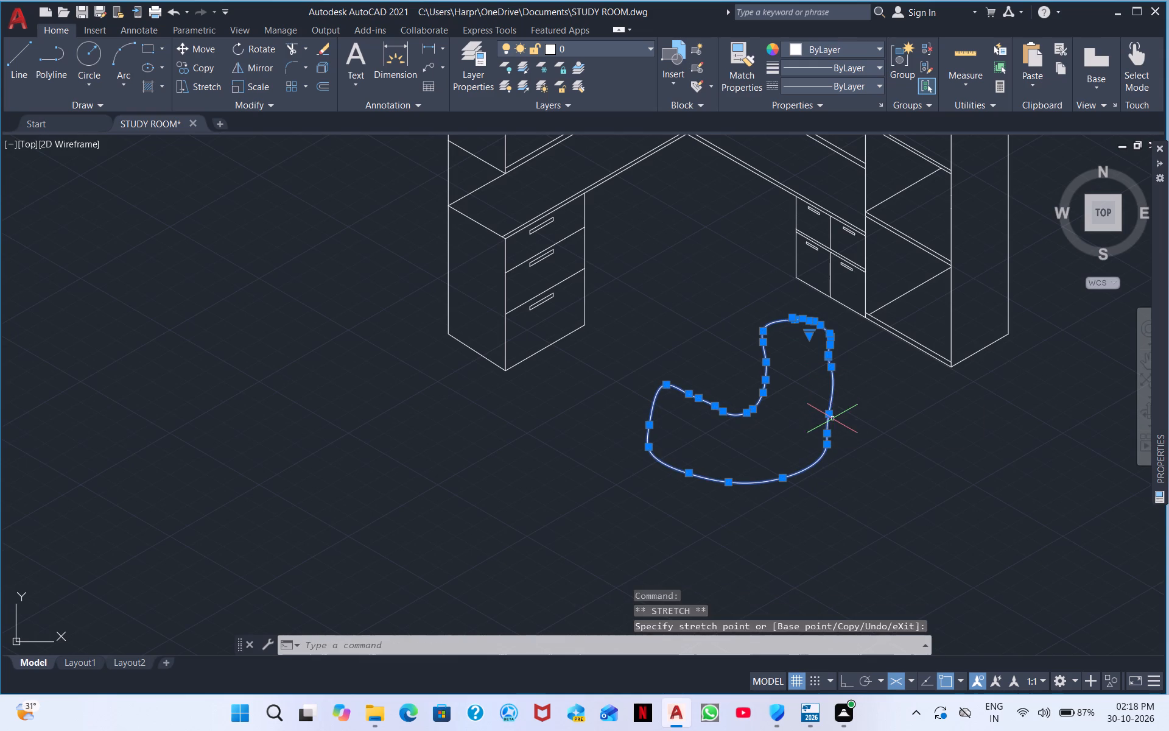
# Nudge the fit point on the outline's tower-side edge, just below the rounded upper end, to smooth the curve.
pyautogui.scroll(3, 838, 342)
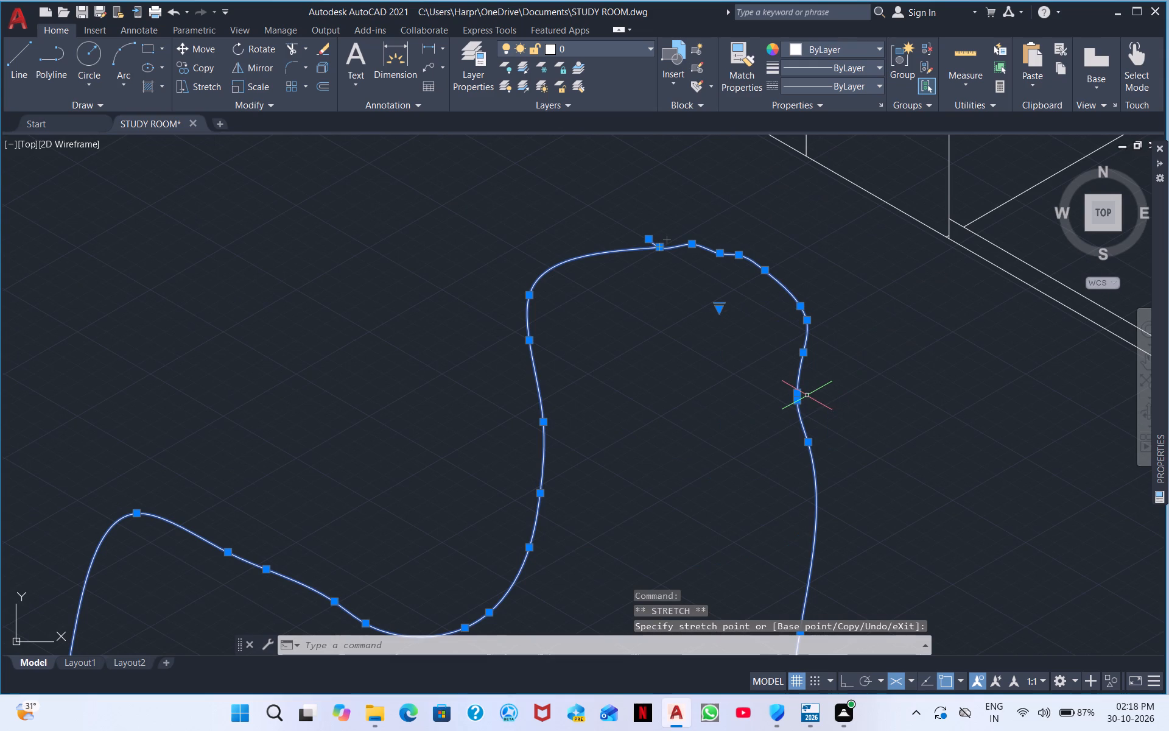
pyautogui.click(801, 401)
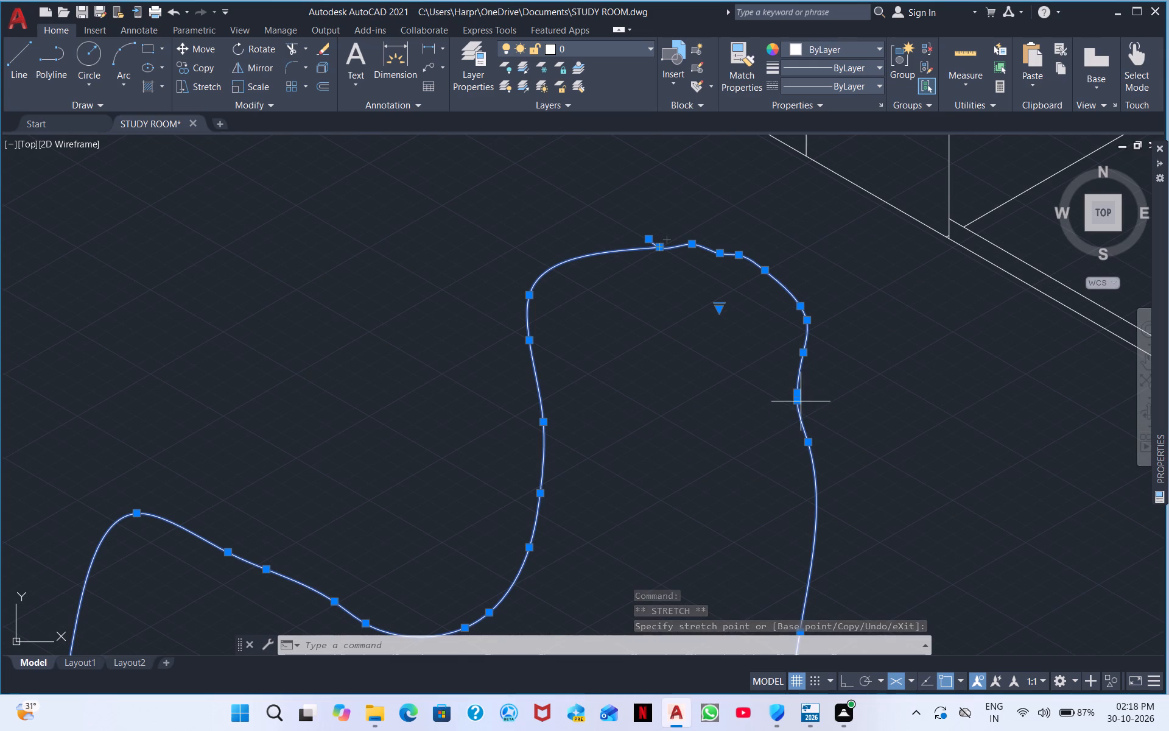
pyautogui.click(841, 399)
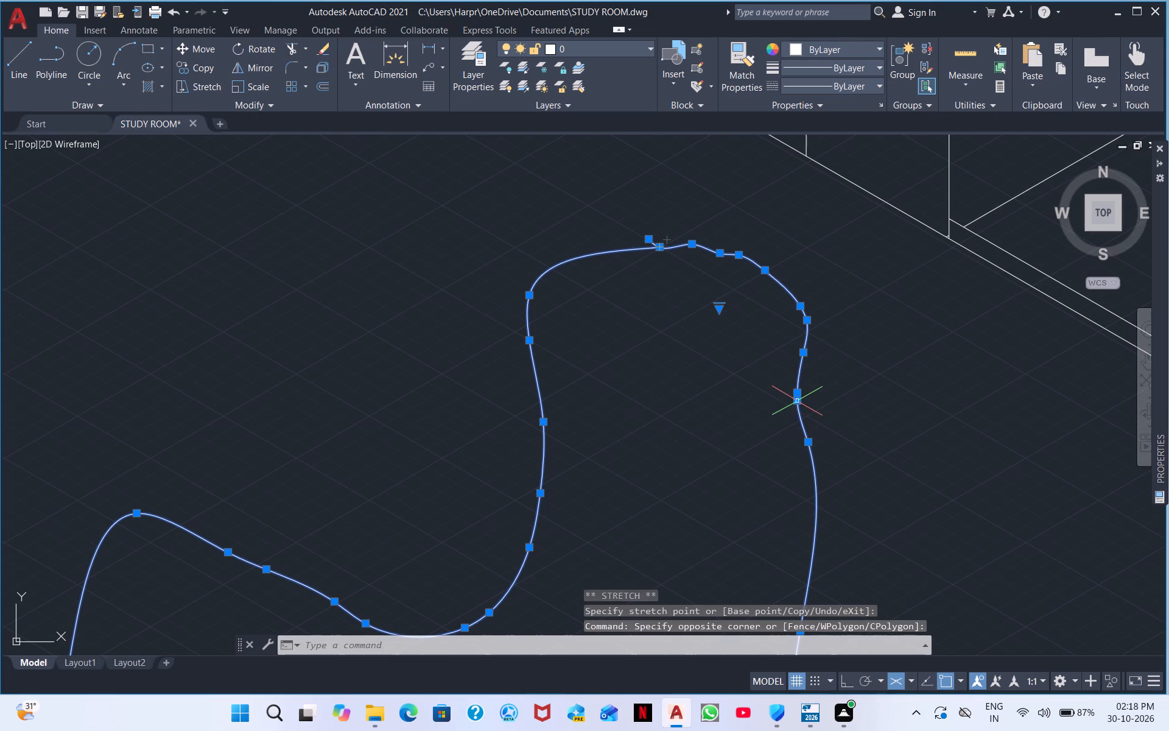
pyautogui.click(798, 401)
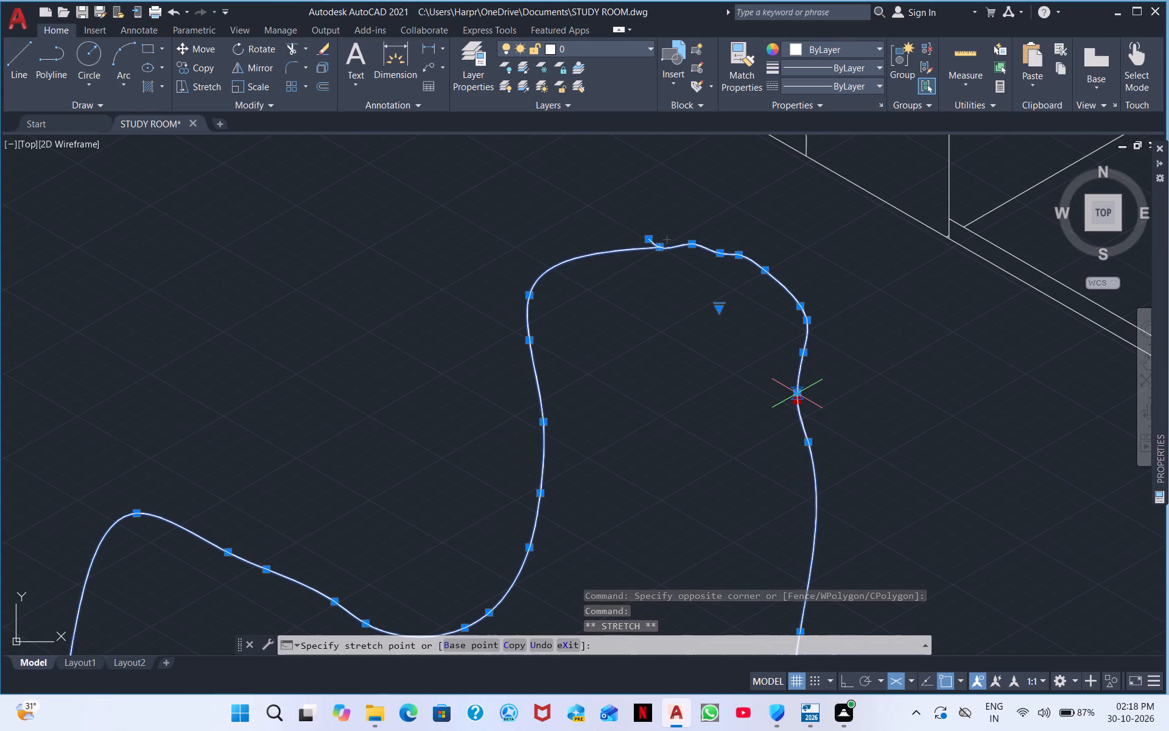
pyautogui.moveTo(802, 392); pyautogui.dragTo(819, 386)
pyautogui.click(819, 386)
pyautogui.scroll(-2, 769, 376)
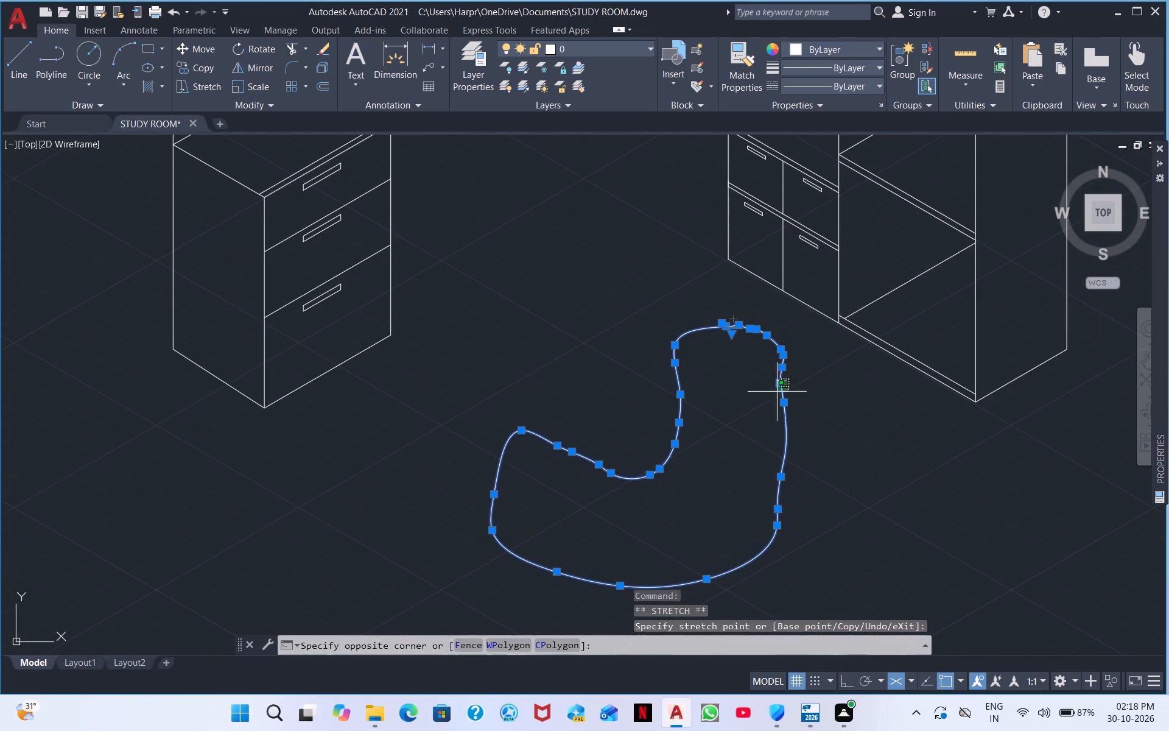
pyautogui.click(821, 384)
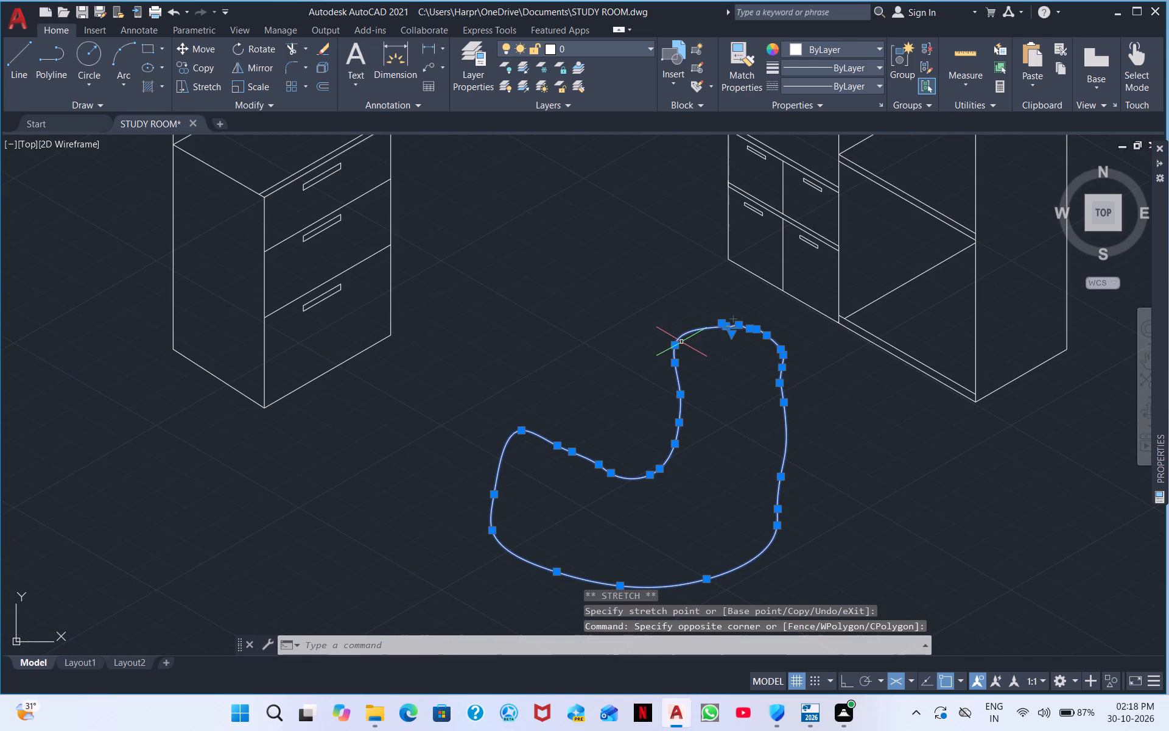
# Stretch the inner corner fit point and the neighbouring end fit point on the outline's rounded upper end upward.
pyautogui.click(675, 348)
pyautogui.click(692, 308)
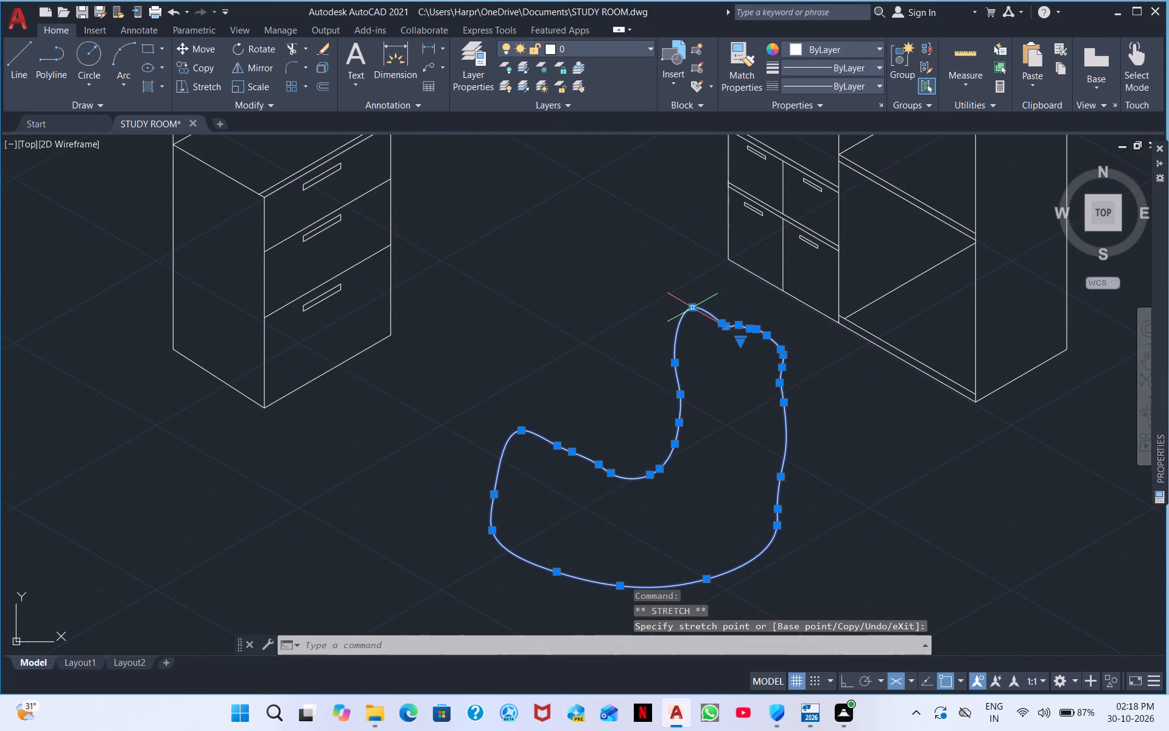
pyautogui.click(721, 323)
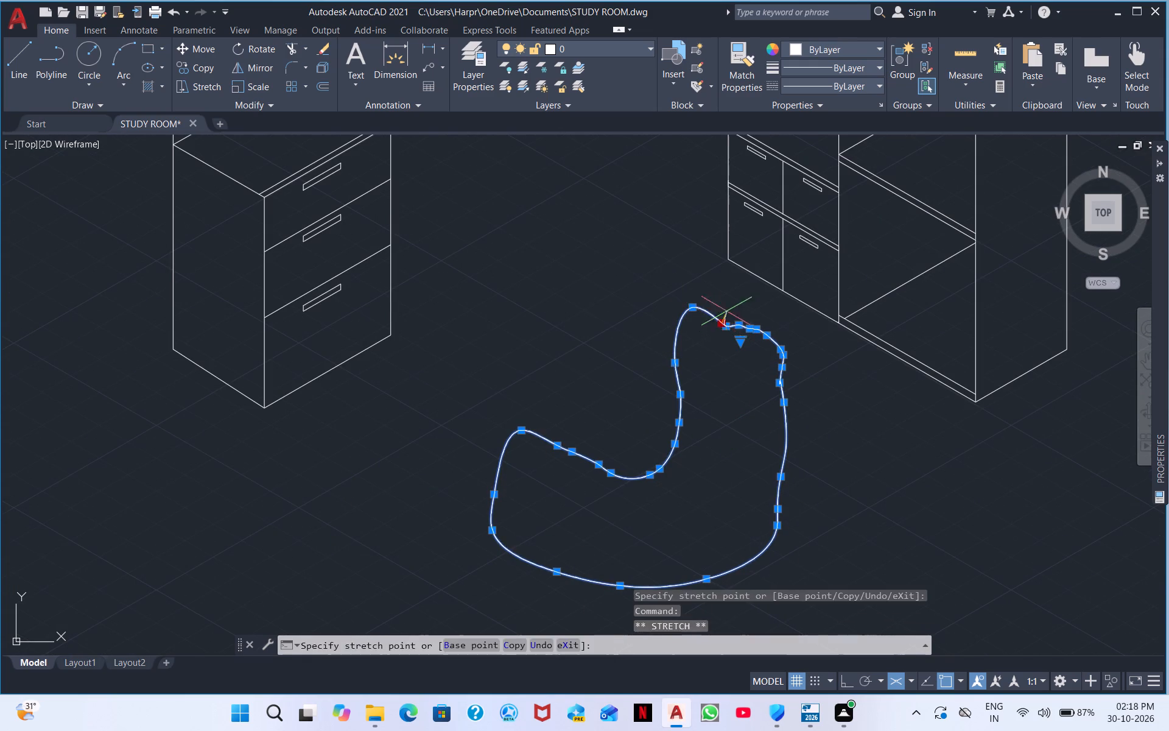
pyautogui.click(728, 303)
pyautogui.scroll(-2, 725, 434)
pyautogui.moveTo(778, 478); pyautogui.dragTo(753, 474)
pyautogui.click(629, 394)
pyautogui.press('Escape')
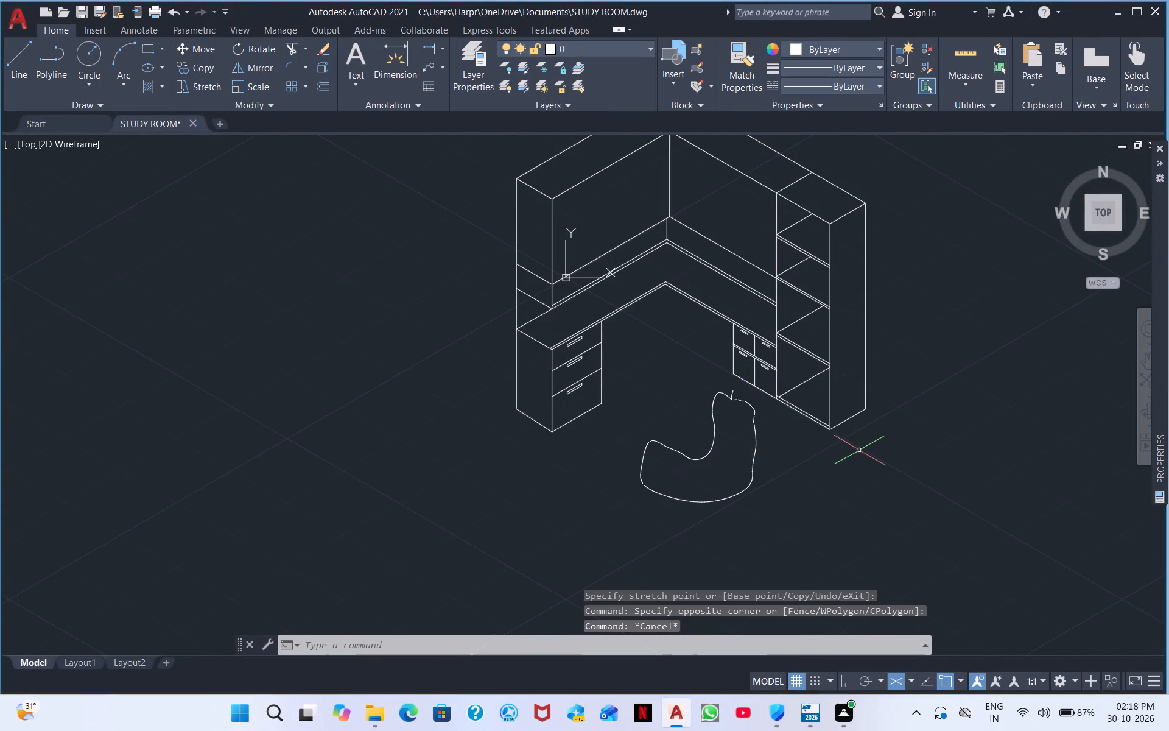
# Erase the curved L-shaped spline outline in front of the desk.
pyautogui.moveTo(792, 506); pyautogui.dragTo(767, 528)
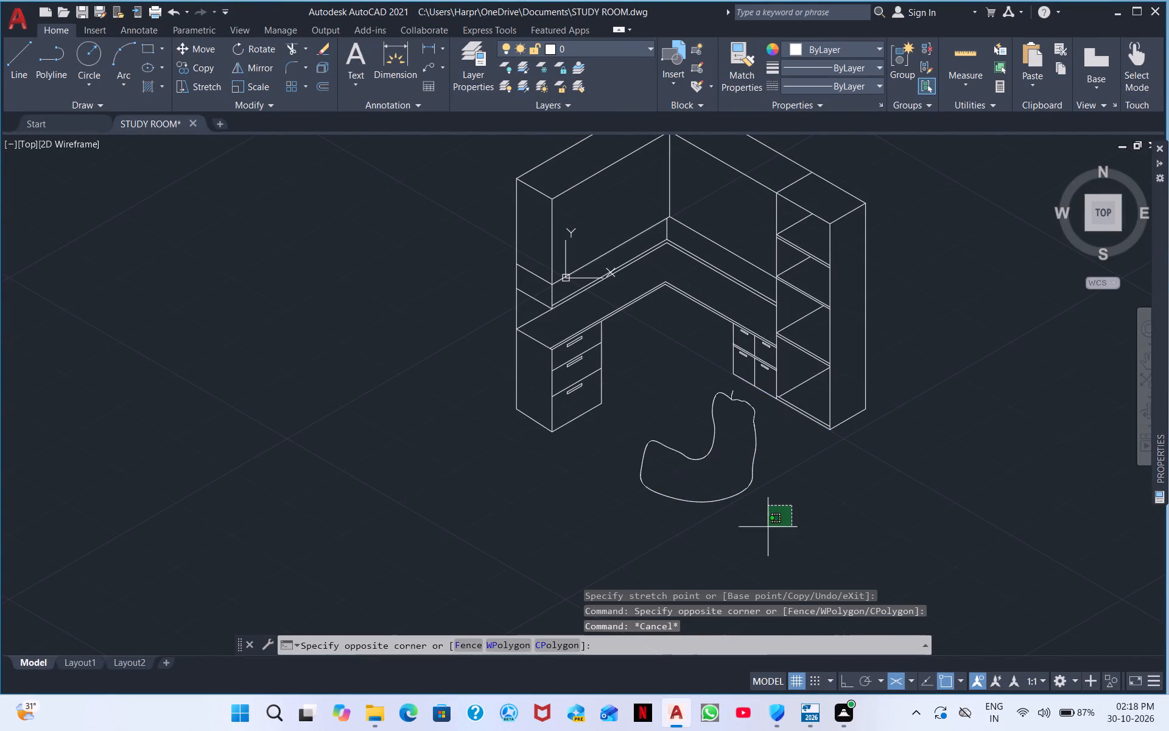
pyautogui.moveTo(767, 528); pyautogui.dragTo(664, 515)
pyautogui.click(621, 438)
pyautogui.rightClick(741, 479)
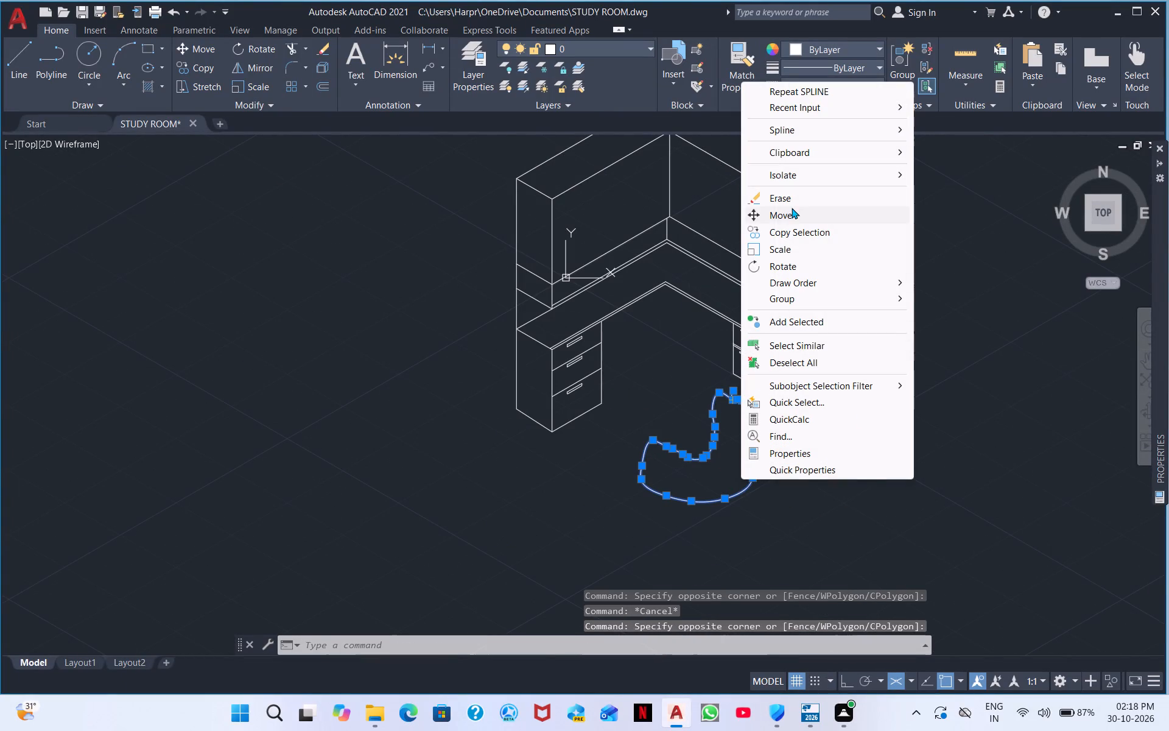
pyautogui.click(790, 200)
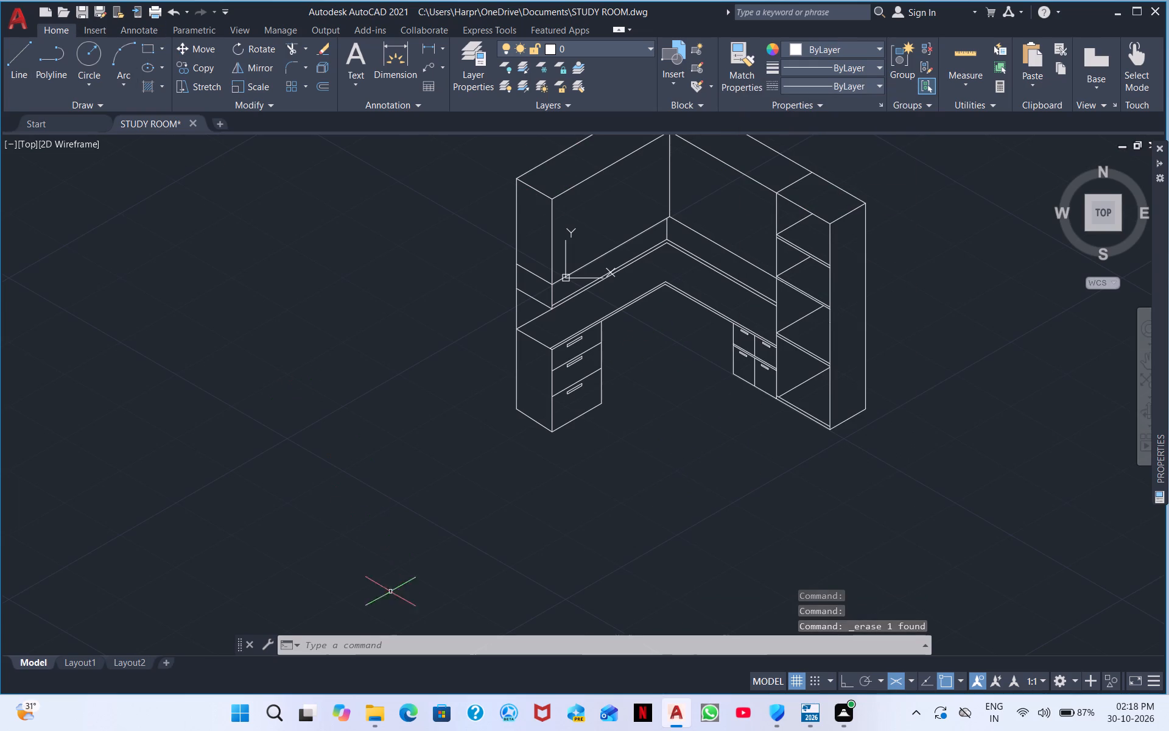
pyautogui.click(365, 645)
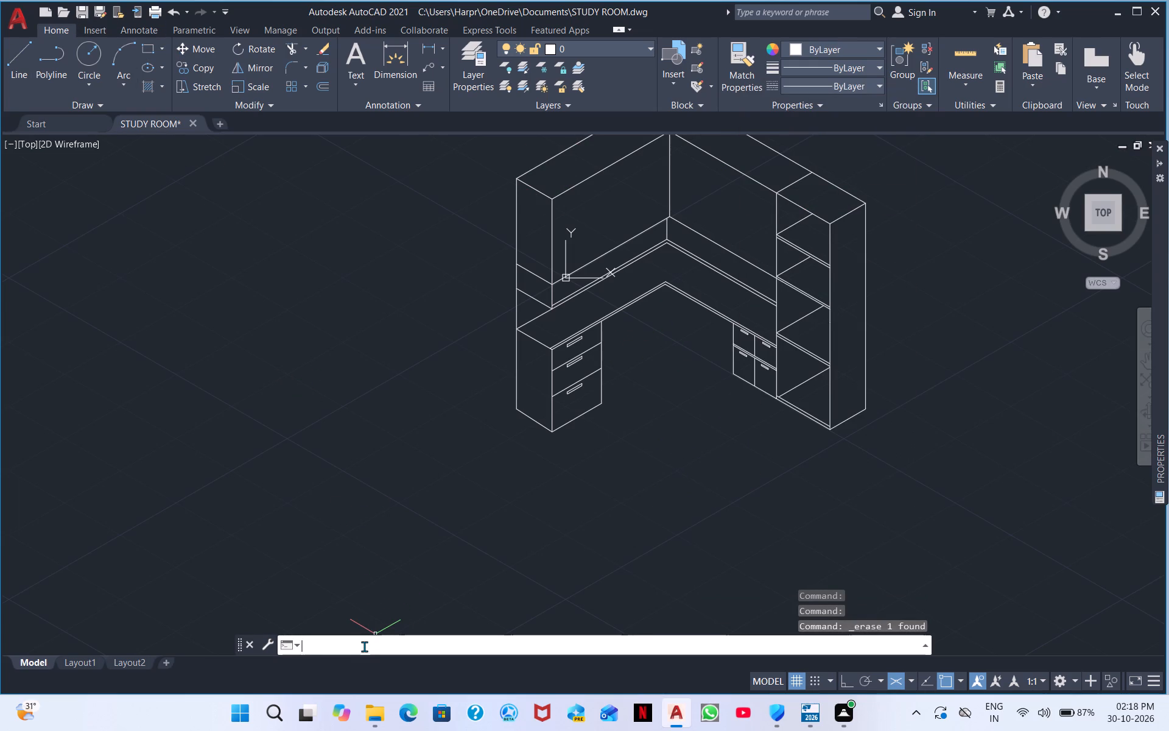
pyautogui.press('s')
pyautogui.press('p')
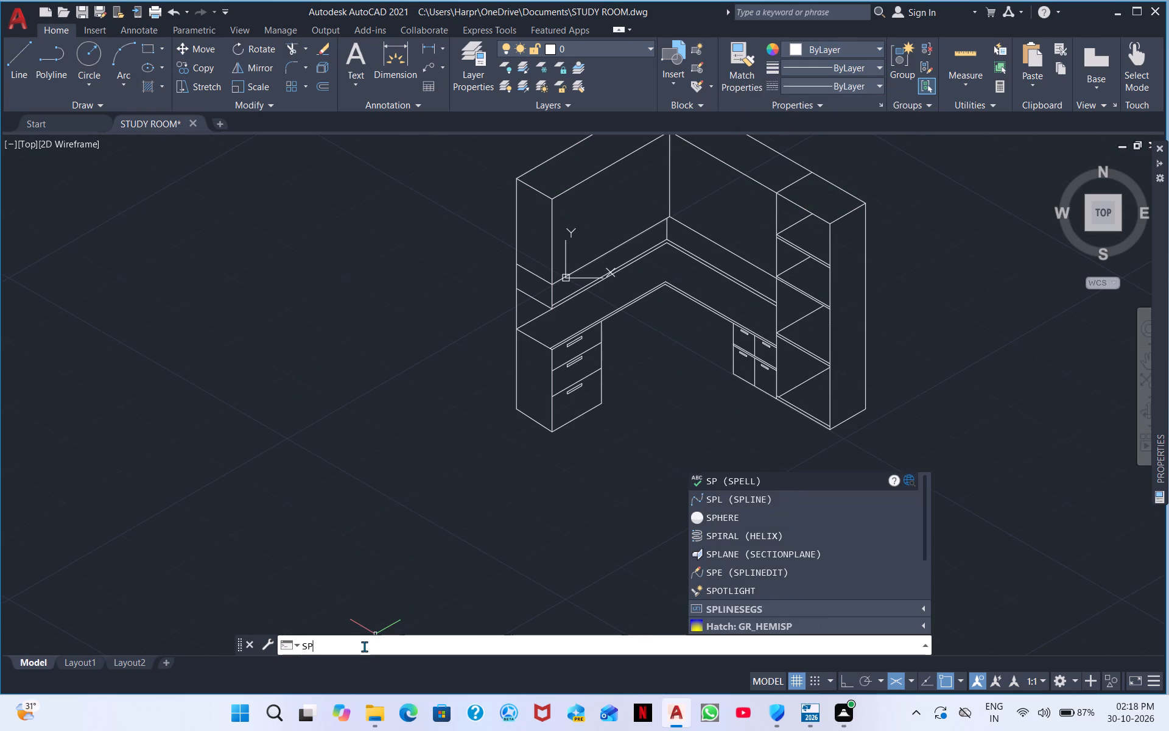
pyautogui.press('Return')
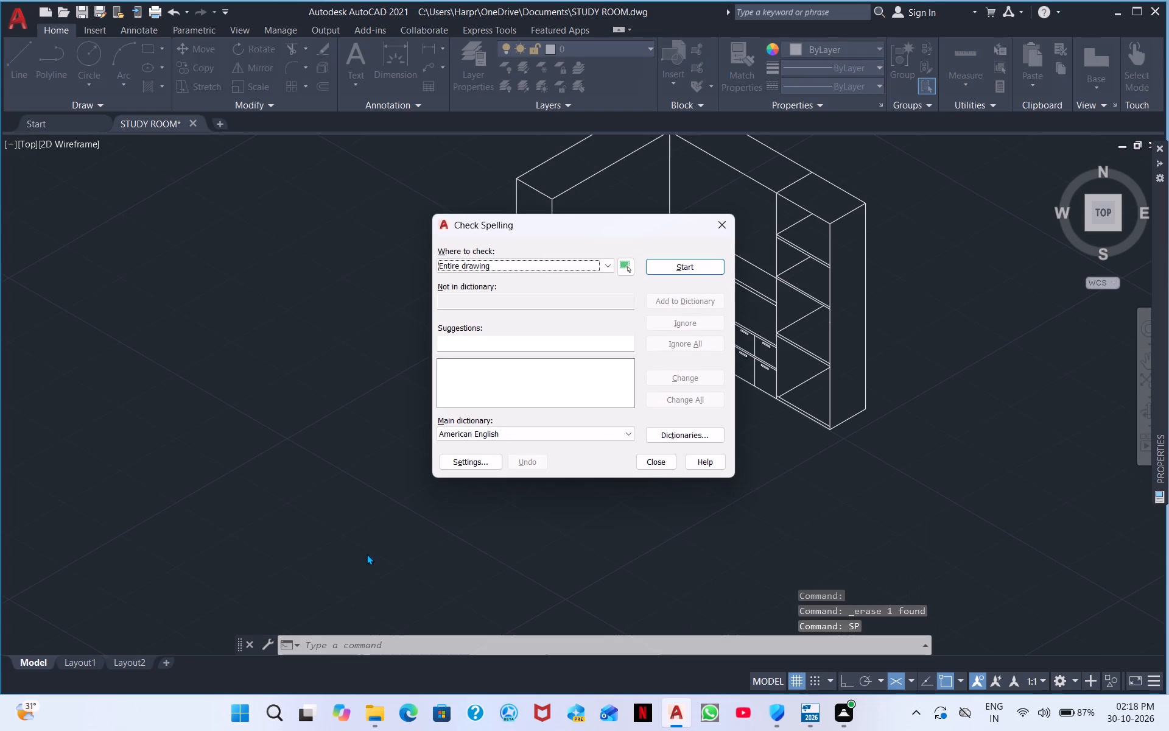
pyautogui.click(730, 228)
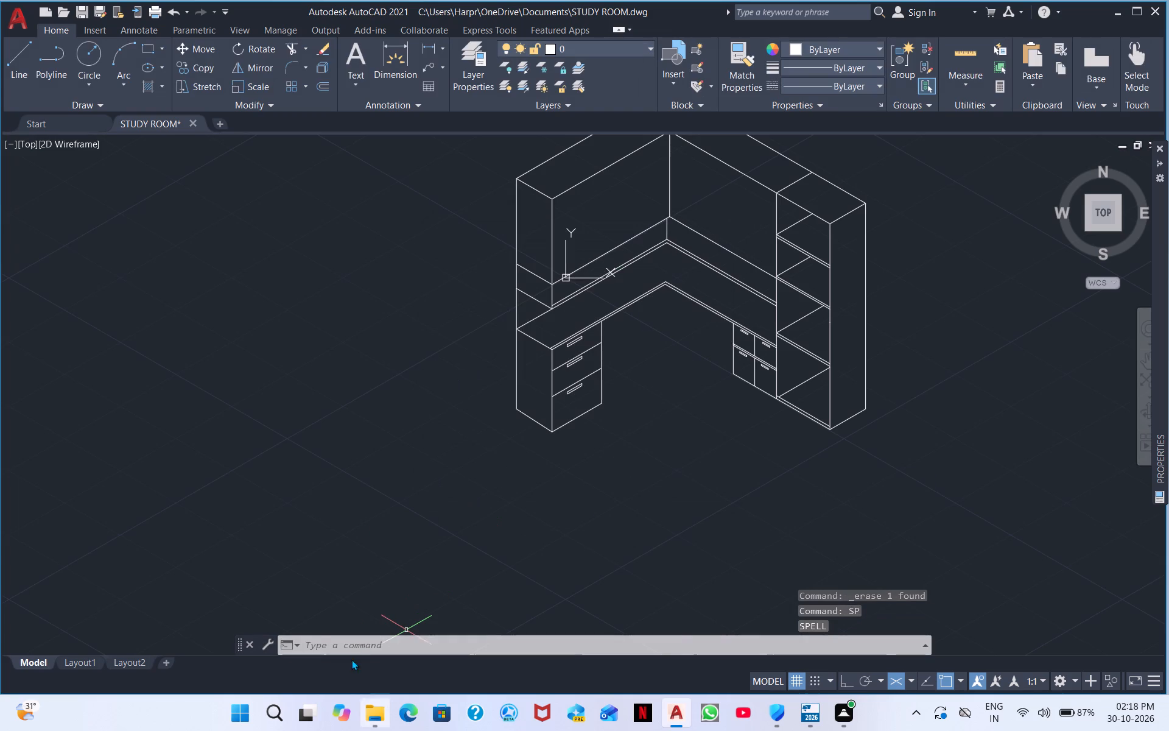
# Draw a new spline from below the cabinet down the inner edge, around the inner bend, and up toward the drawer-side end.
pyautogui.click(320, 646)
pyautogui.write('SP')
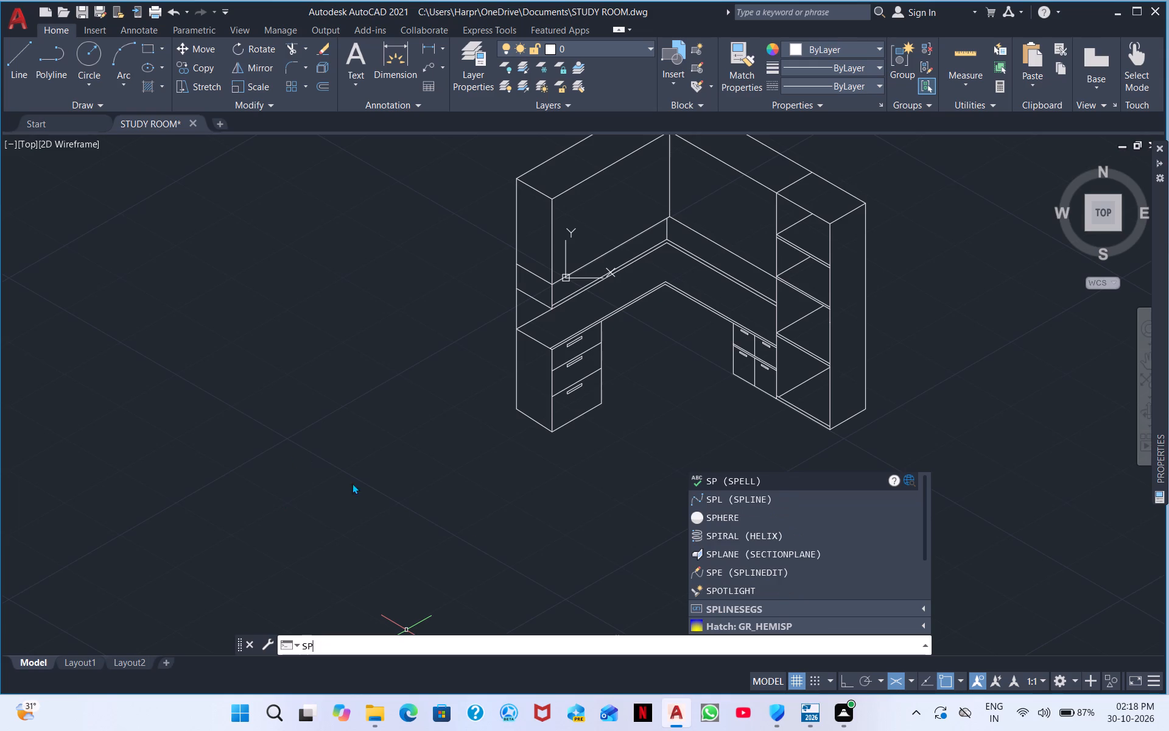
pyautogui.click(715, 495)
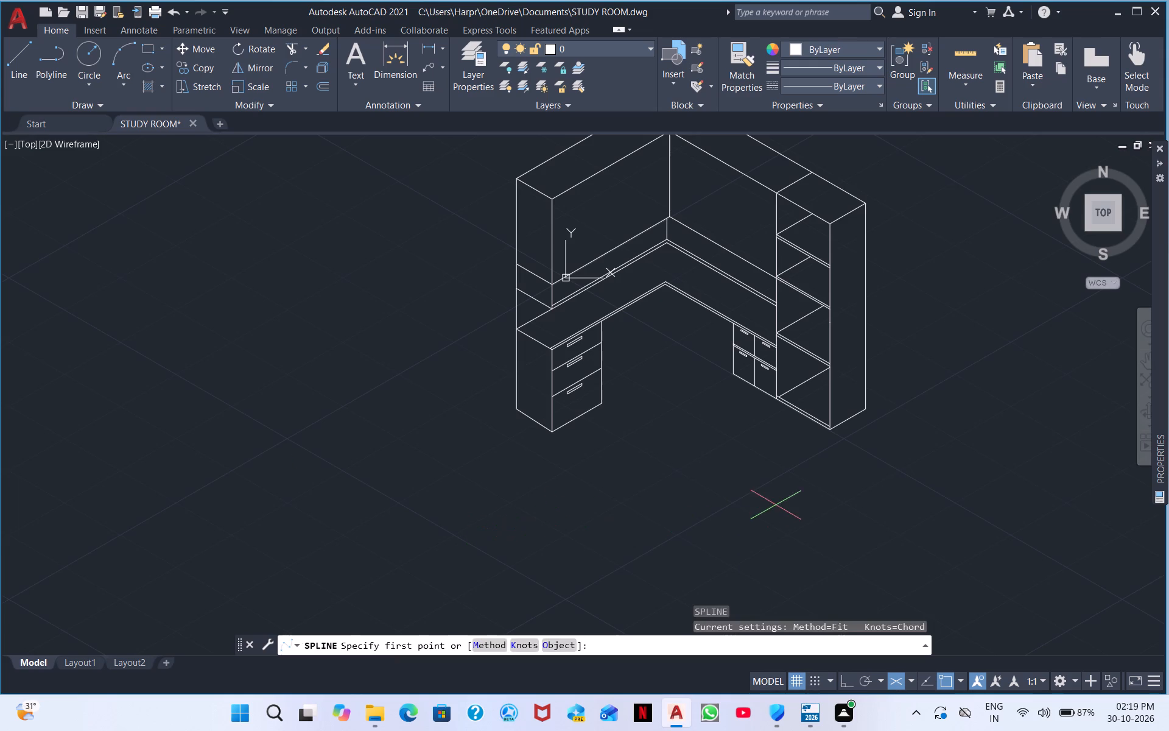
pyautogui.click(720, 418)
pyautogui.click(698, 424)
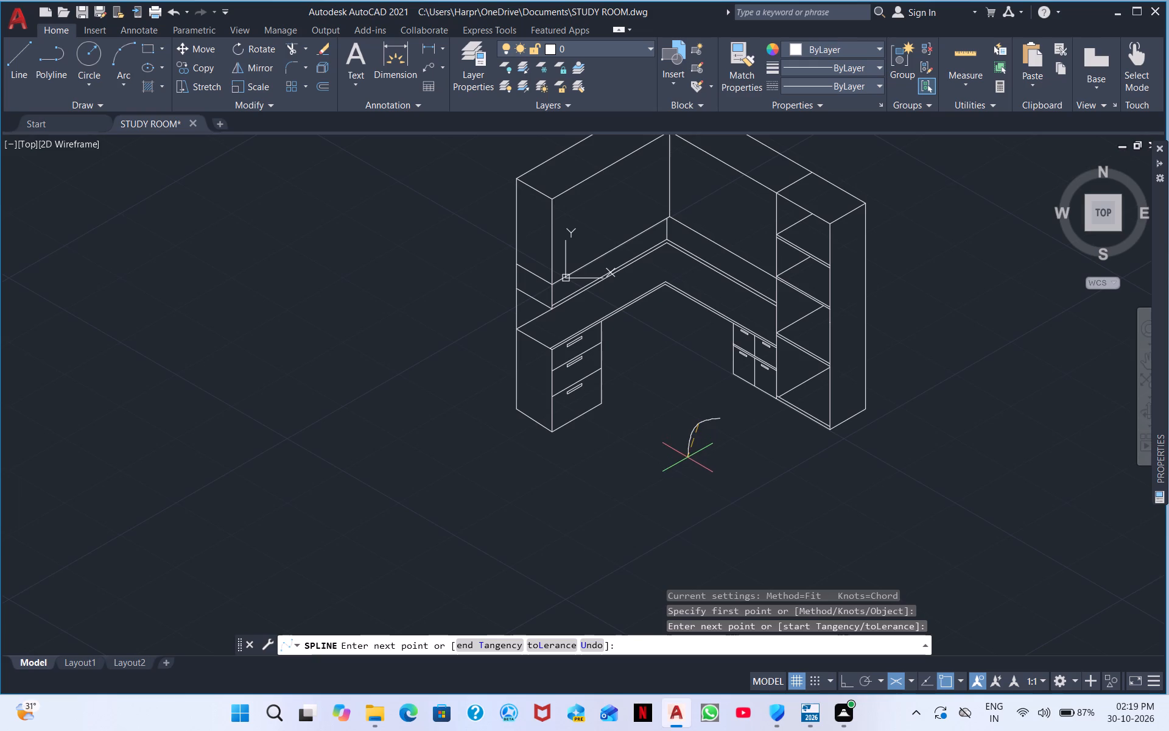
pyautogui.click(679, 471)
pyautogui.click(674, 499)
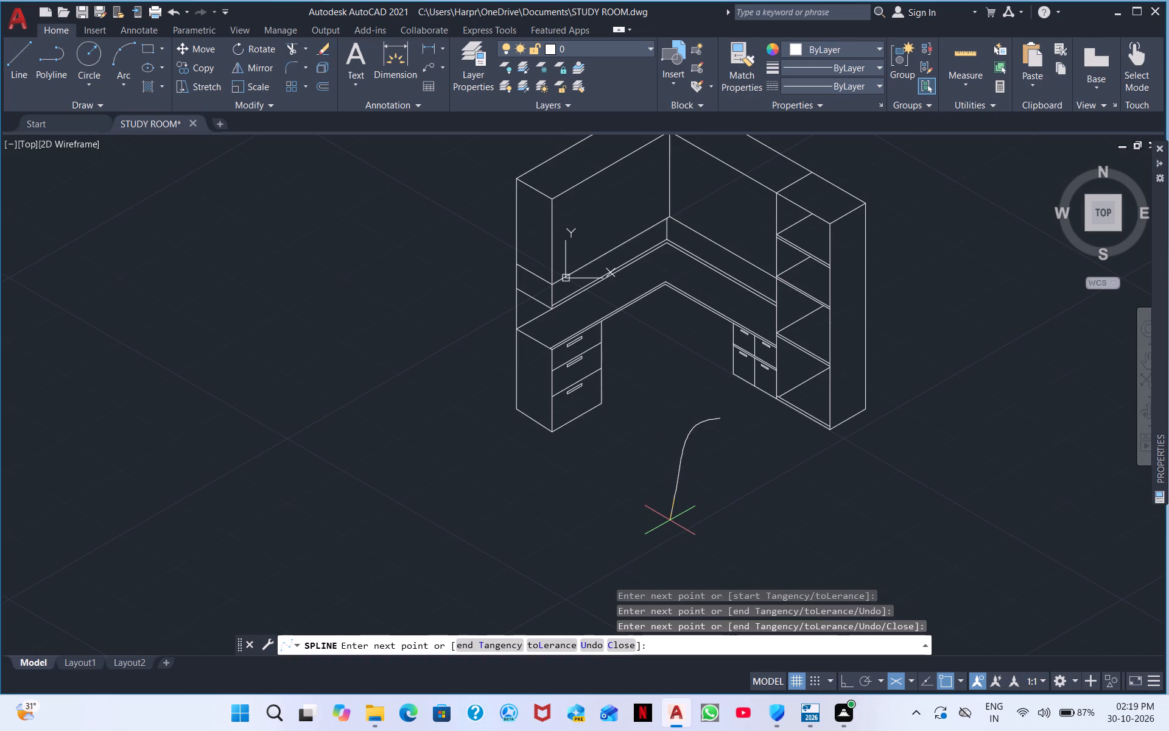
pyautogui.click(670, 521)
pyautogui.click(654, 527)
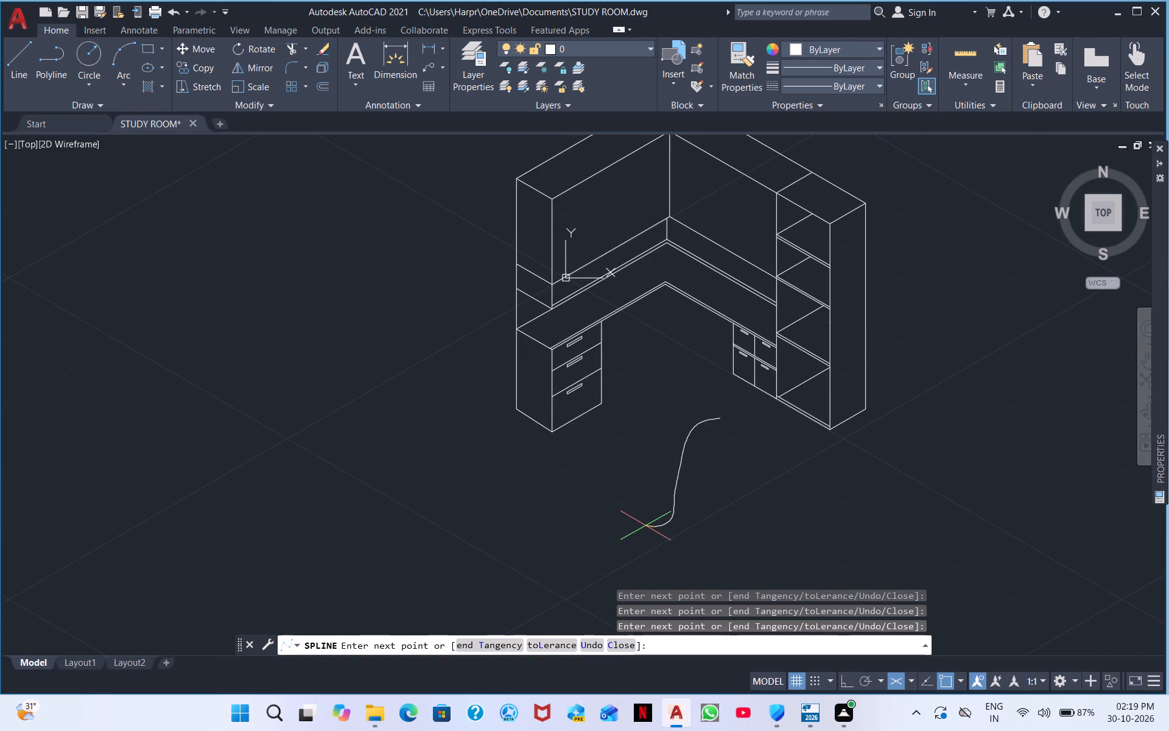
pyautogui.moveTo(639, 521); pyautogui.dragTo(617, 515)
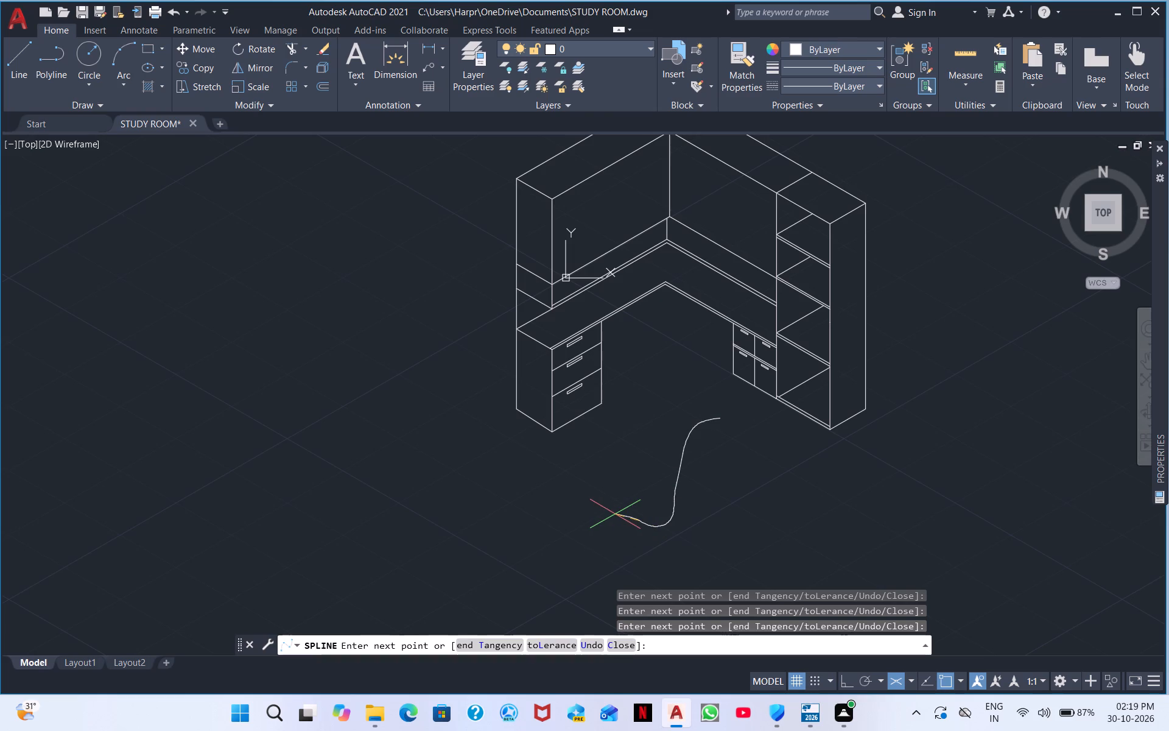
pyautogui.click(611, 503)
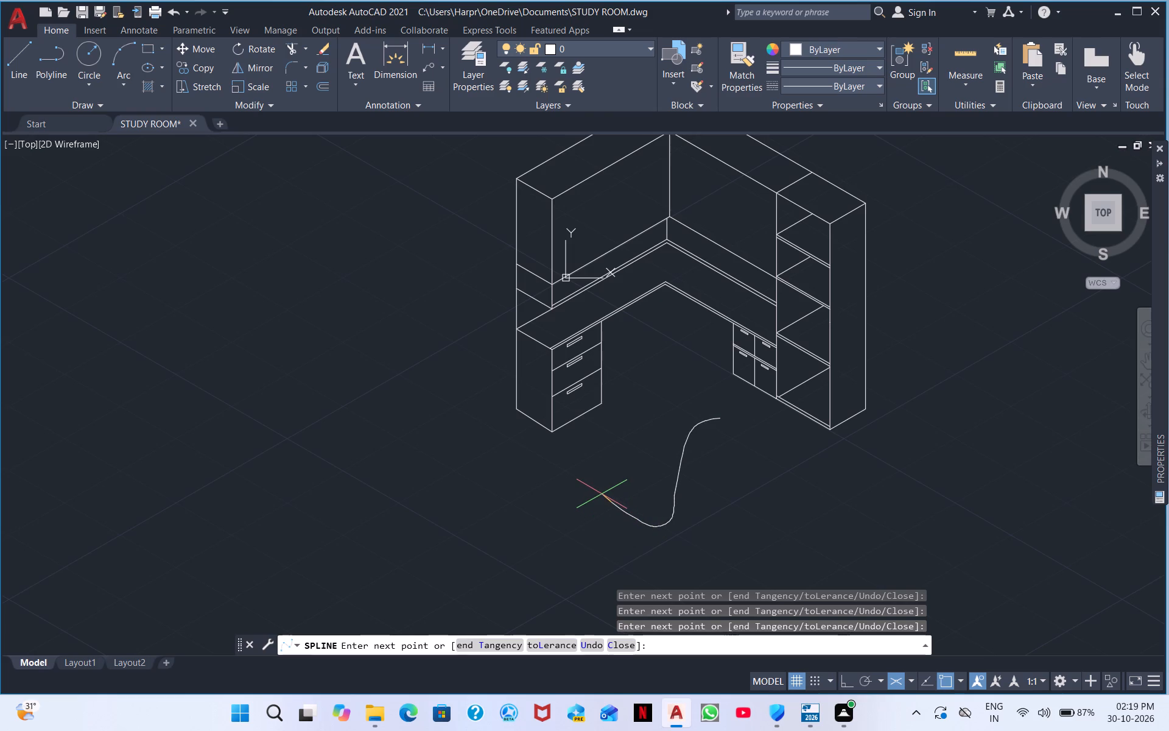
pyautogui.click(602, 494)
# Continue the spline around the rounded drawer-side end and along the outer front edge to the lower tower-side bend.
pyautogui.moveTo(583, 491); pyautogui.dragTo(580, 496)
pyautogui.moveTo(577, 499); pyautogui.dragTo(567, 515)
pyautogui.moveTo(567, 515); pyautogui.dragTo(567, 528)
pyautogui.moveTo(567, 531); pyautogui.dragTo(567, 540)
pyautogui.click(569, 548)
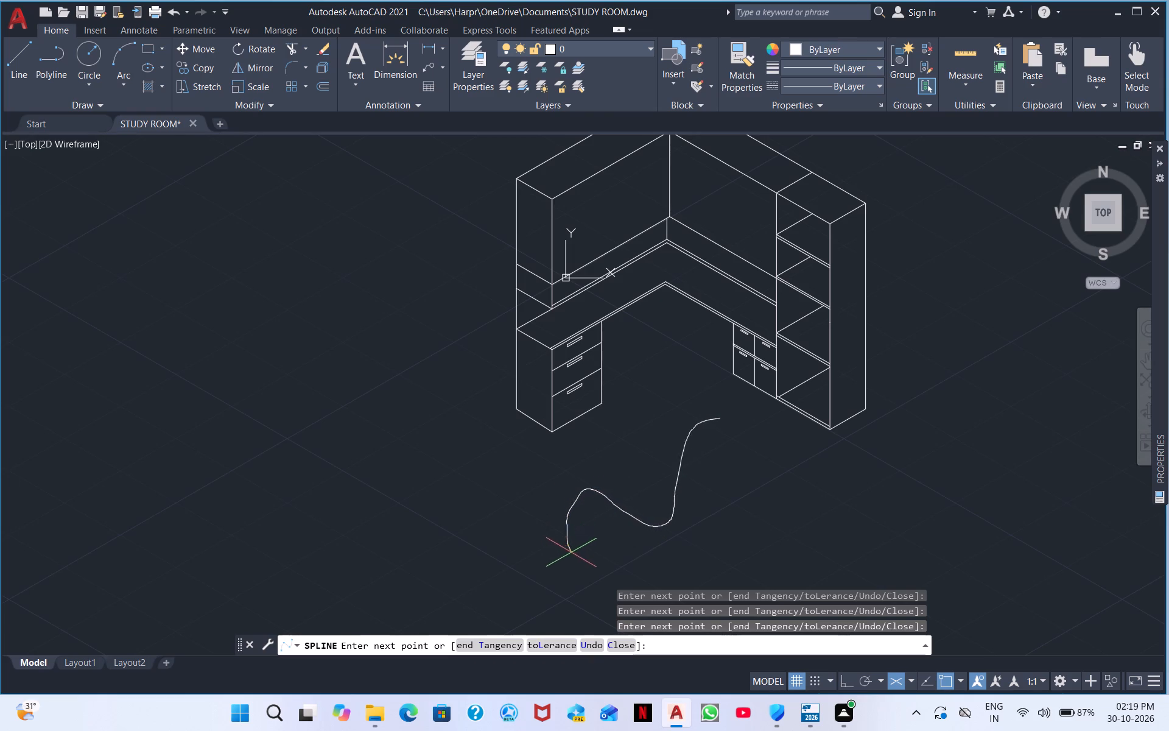
pyautogui.moveTo(581, 557); pyautogui.dragTo(589, 566)
pyautogui.moveTo(603, 567); pyautogui.dragTo(619, 575)
pyautogui.moveTo(637, 579); pyautogui.dragTo(647, 584)
pyautogui.click(670, 589)
pyautogui.click(710, 579)
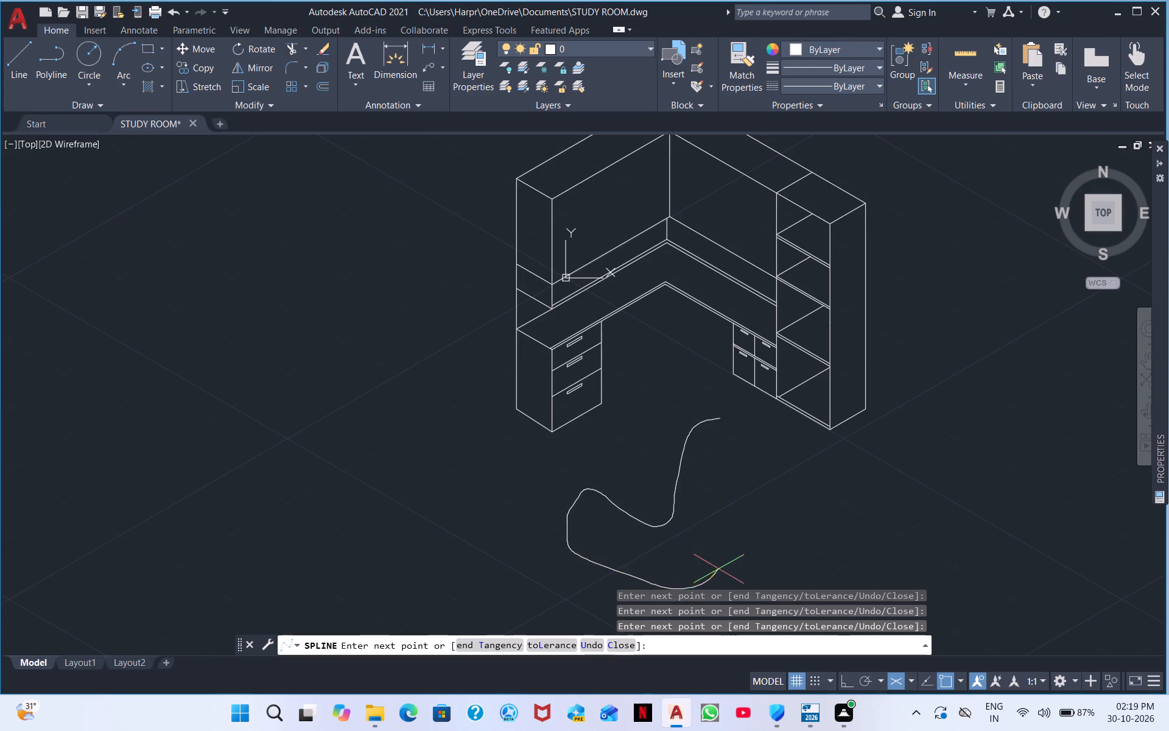
pyautogui.click(719, 568)
pyautogui.click(726, 557)
pyautogui.click(743, 537)
# Bring the spline up the tower-side edge and around the upper end to its start point, completing the curved L-shaped outline.
pyautogui.moveTo(746, 519); pyautogui.dragTo(749, 509)
pyautogui.doubleClick(749, 506)
pyautogui.click(747, 486)
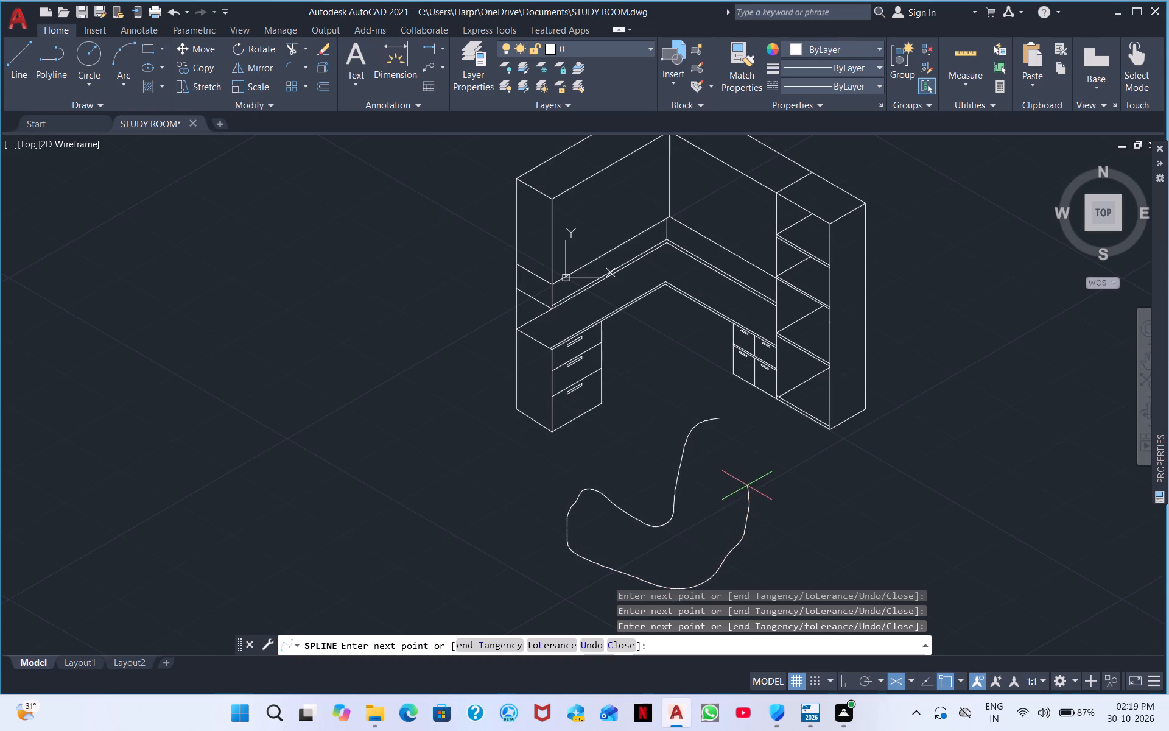
pyautogui.click(745, 476)
pyautogui.click(745, 455)
pyautogui.moveTo(744, 448); pyautogui.dragTo(742, 439)
pyautogui.click(740, 434)
pyautogui.click(734, 428)
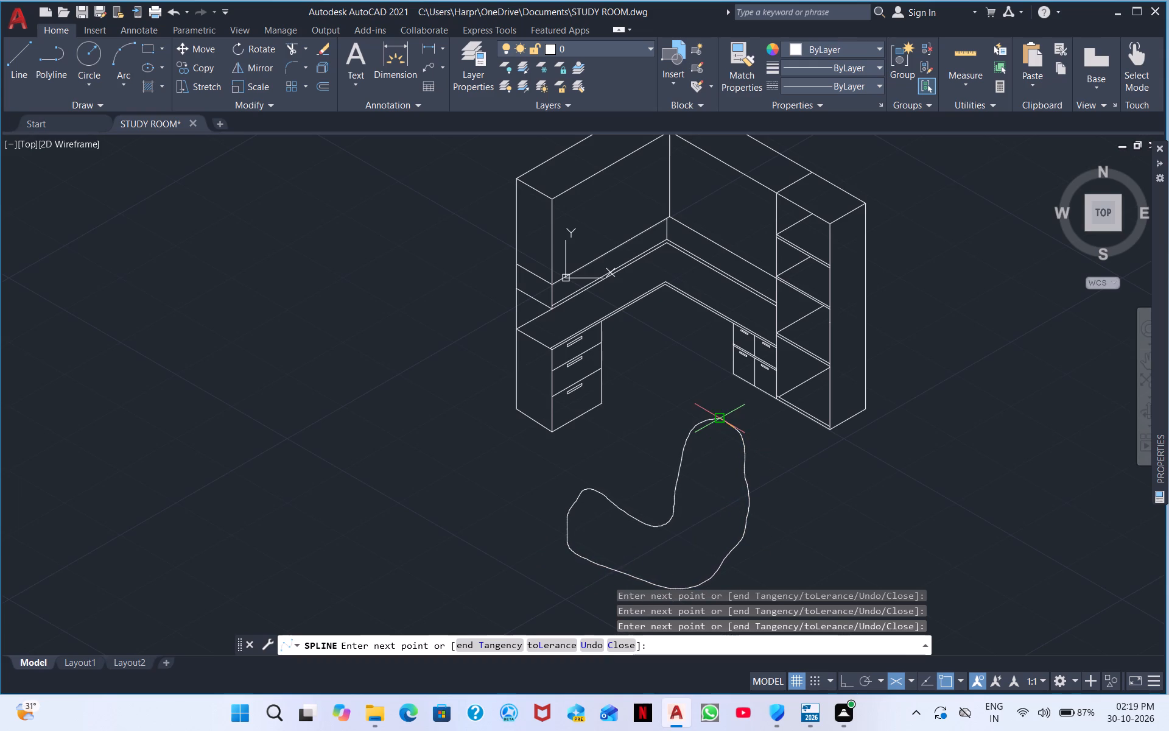
pyautogui.scroll(6, 718, 418)
pyautogui.click(744, 426)
pyautogui.scroll(-1, 766, 440)
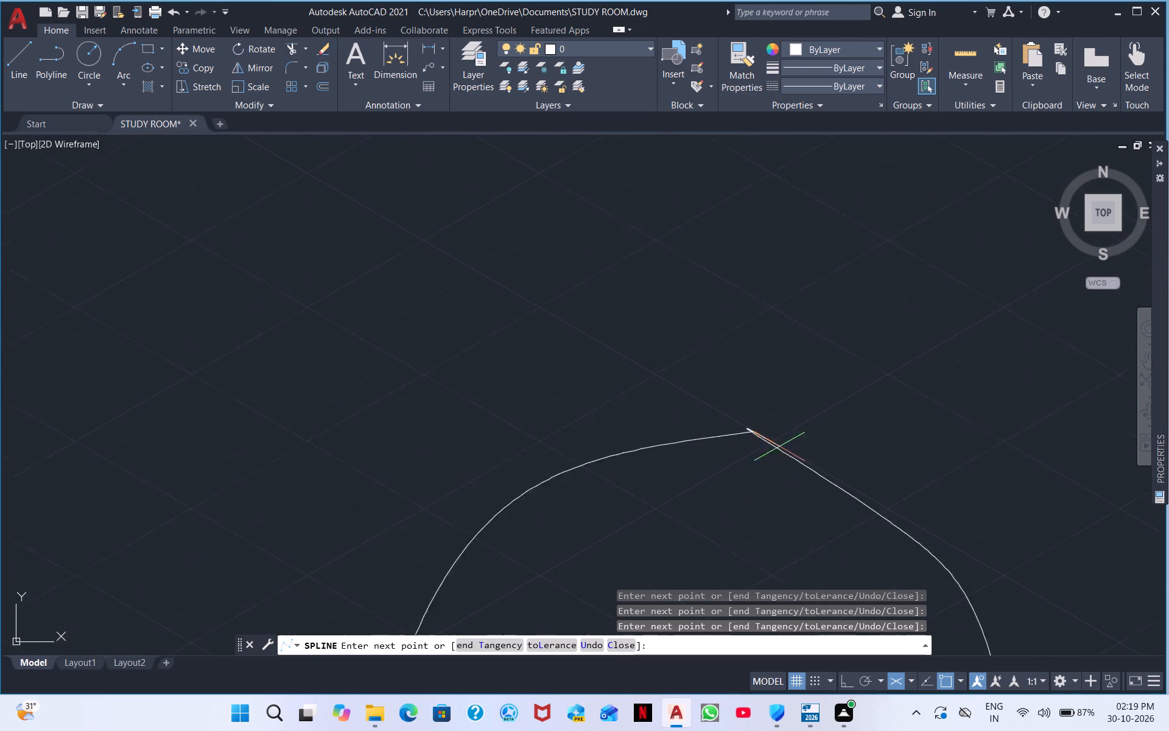
pyautogui.scroll(-1, 780, 447)
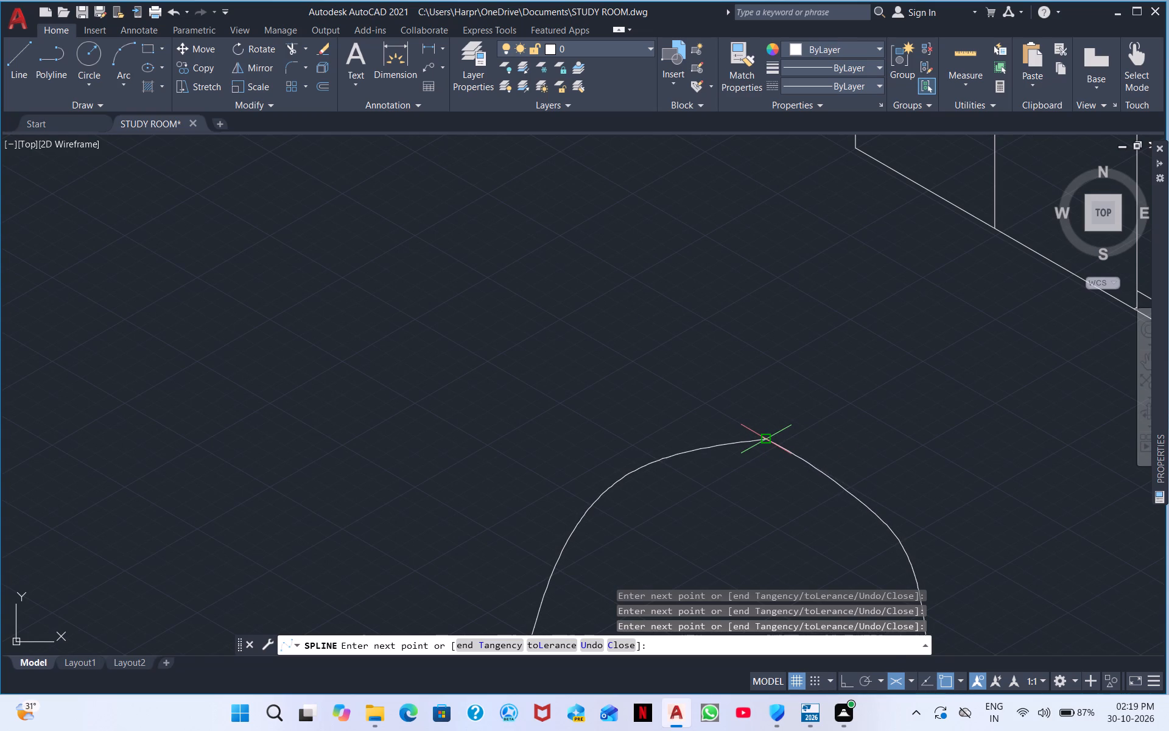
pyautogui.rightClick(762, 437)
pyautogui.click(785, 445)
# Select the new outline and stretch the inner fit point atop its drawer-side end outward to widen the rounded end.
pyautogui.scroll(-2, 776, 453)
pyautogui.moveTo(784, 442); pyautogui.dragTo(809, 349, button='middle')
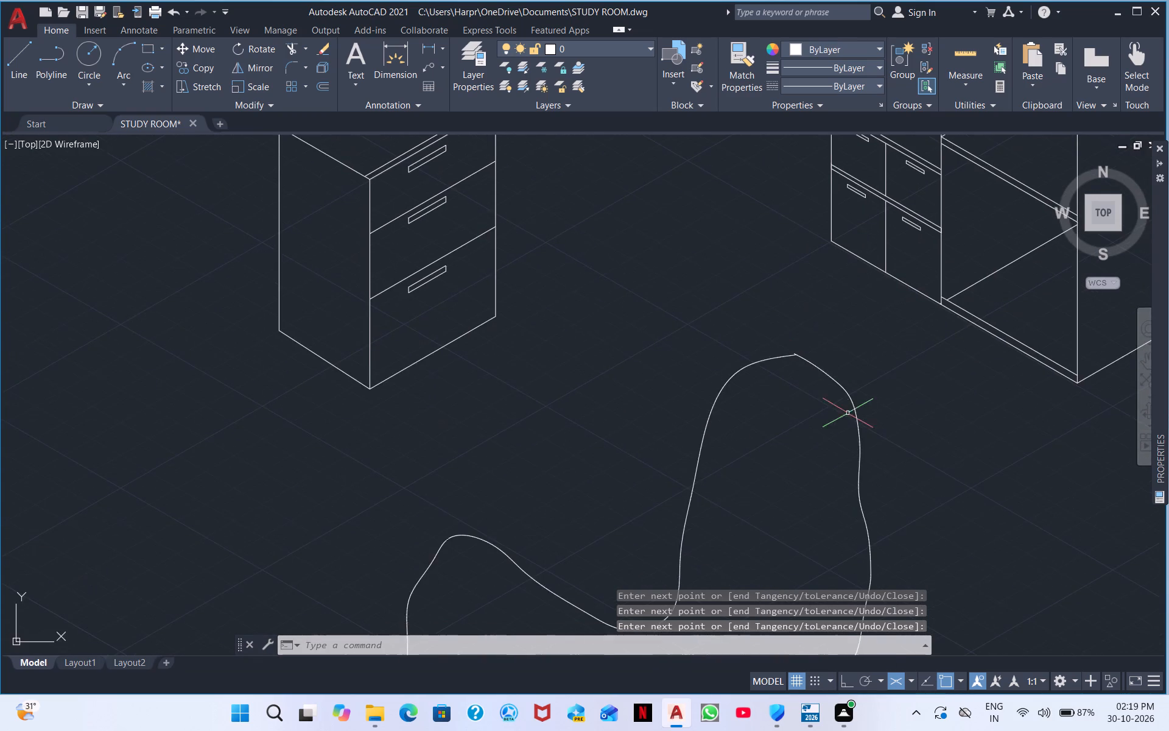
pyautogui.scroll(2, 846, 411)
pyautogui.scroll(-4, 778, 447)
pyautogui.moveTo(829, 585); pyautogui.dragTo(725, 490)
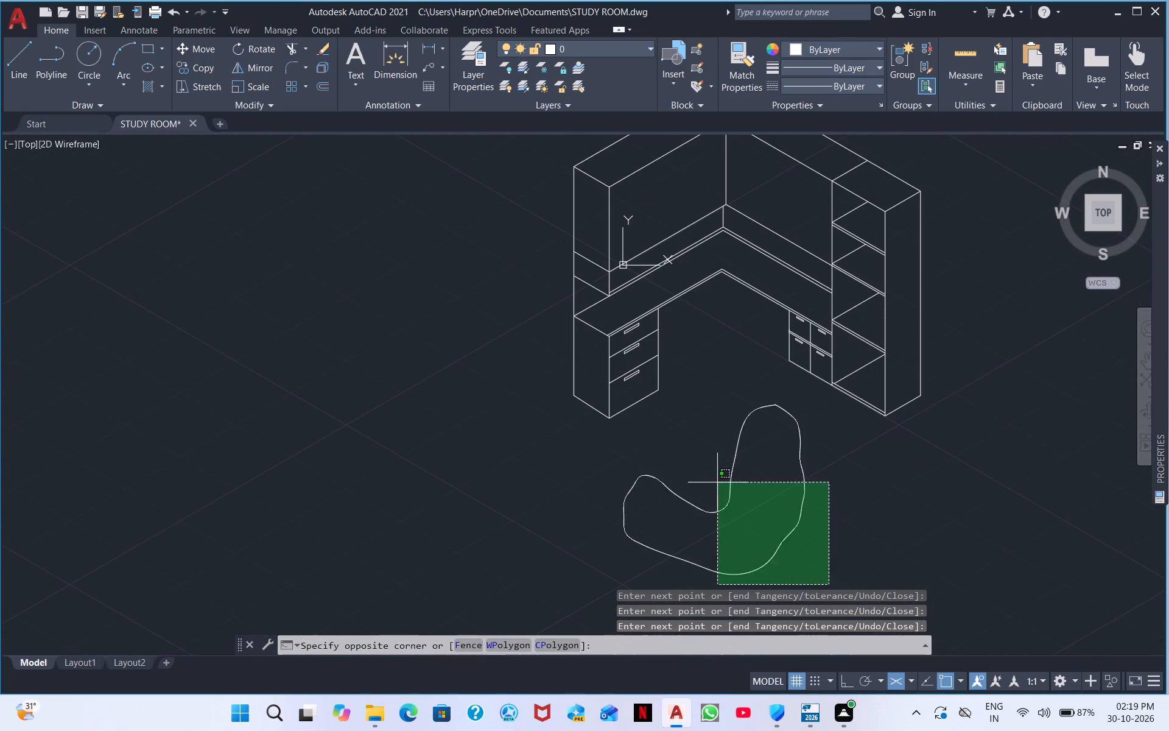
pyautogui.click(695, 459)
pyautogui.scroll(4, 704, 479)
pyautogui.moveTo(630, 525); pyautogui.dragTo(764, 344, button='middle')
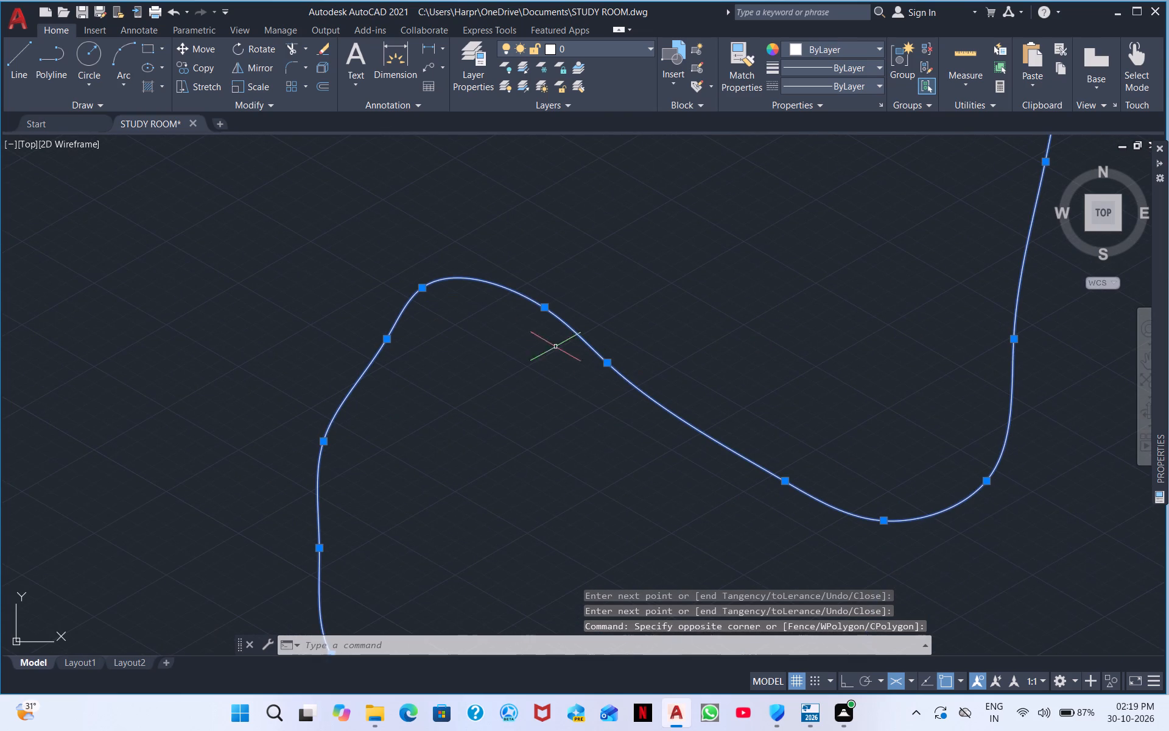
pyautogui.click(545, 309)
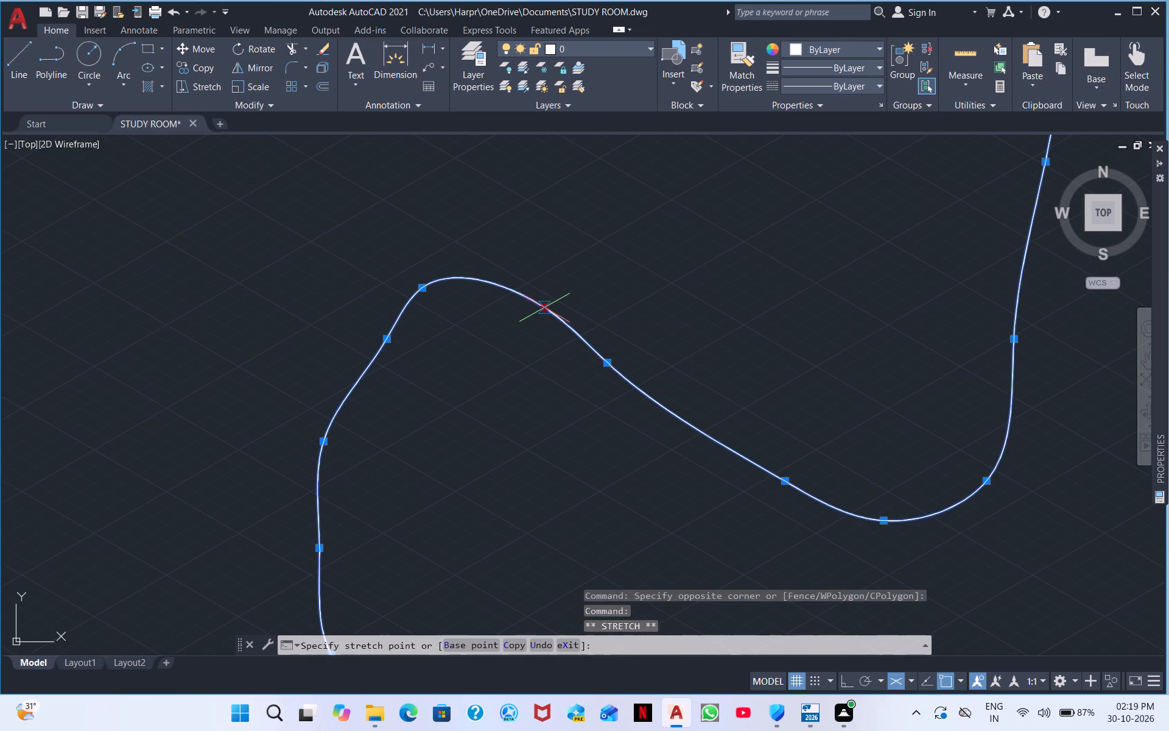
pyautogui.click(582, 299)
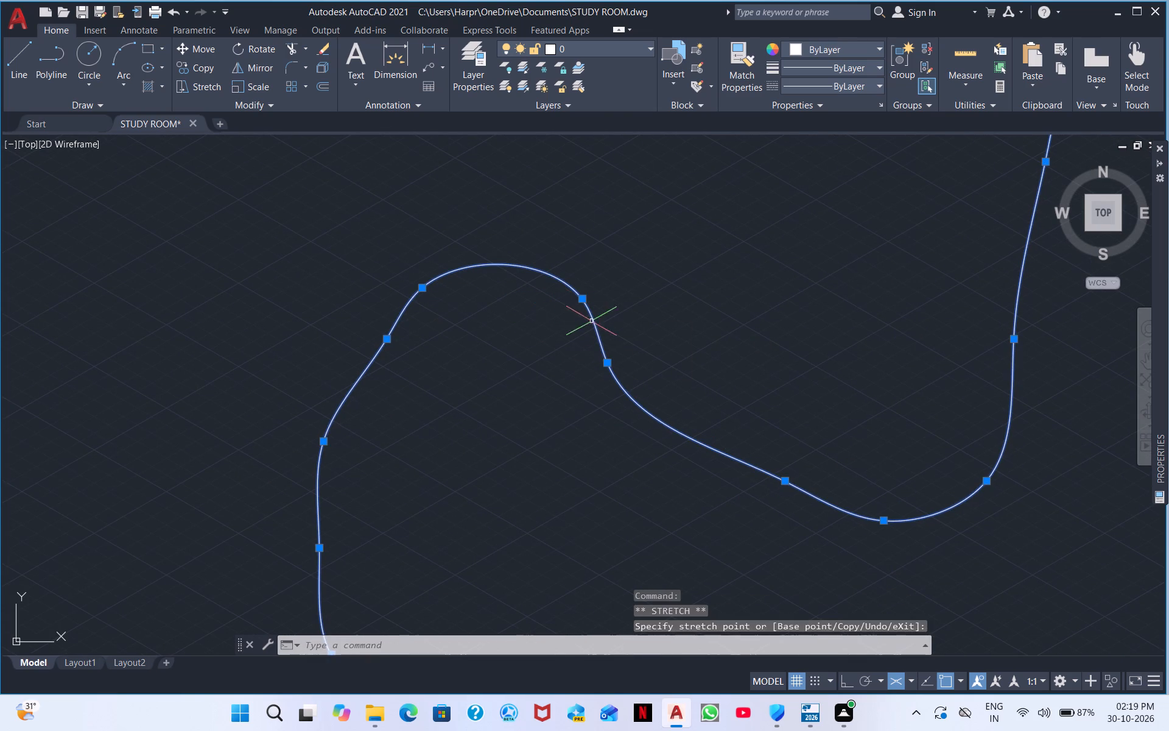
# Stretch the fit point just below the top of the drawer-side end toward the inner bend to smooth the inner edge.
pyautogui.click(607, 361)
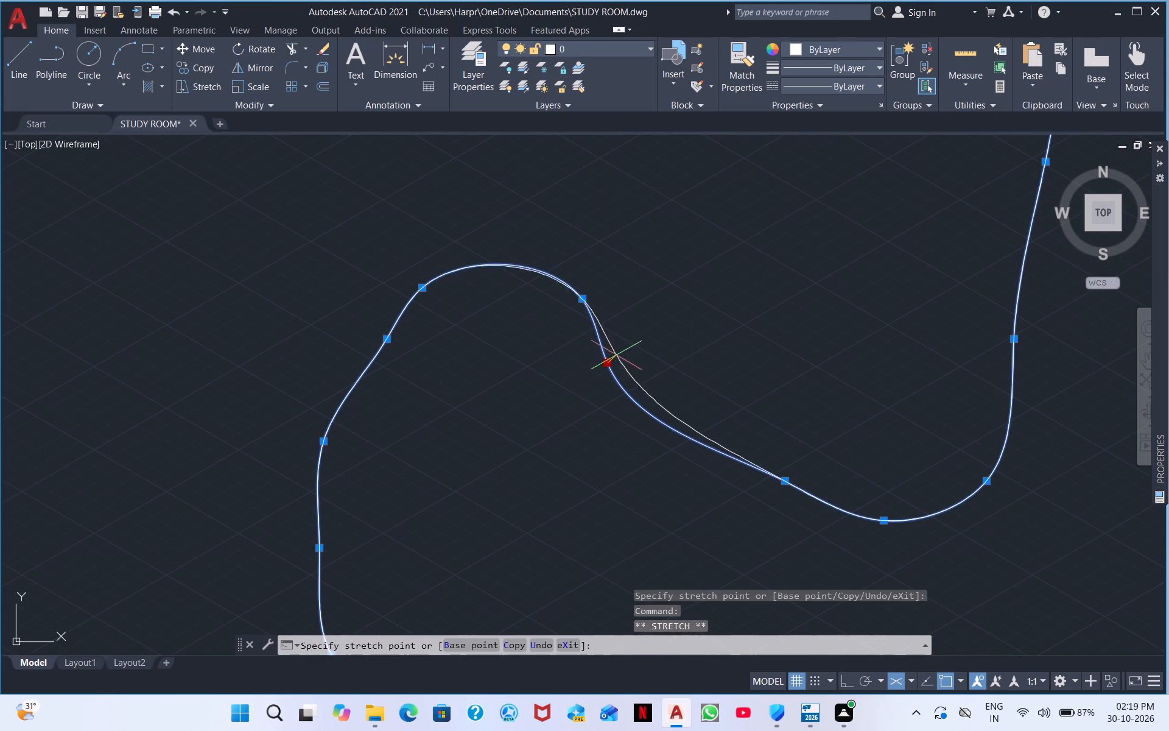
pyautogui.click(640, 348)
pyautogui.scroll(-2, 790, 474)
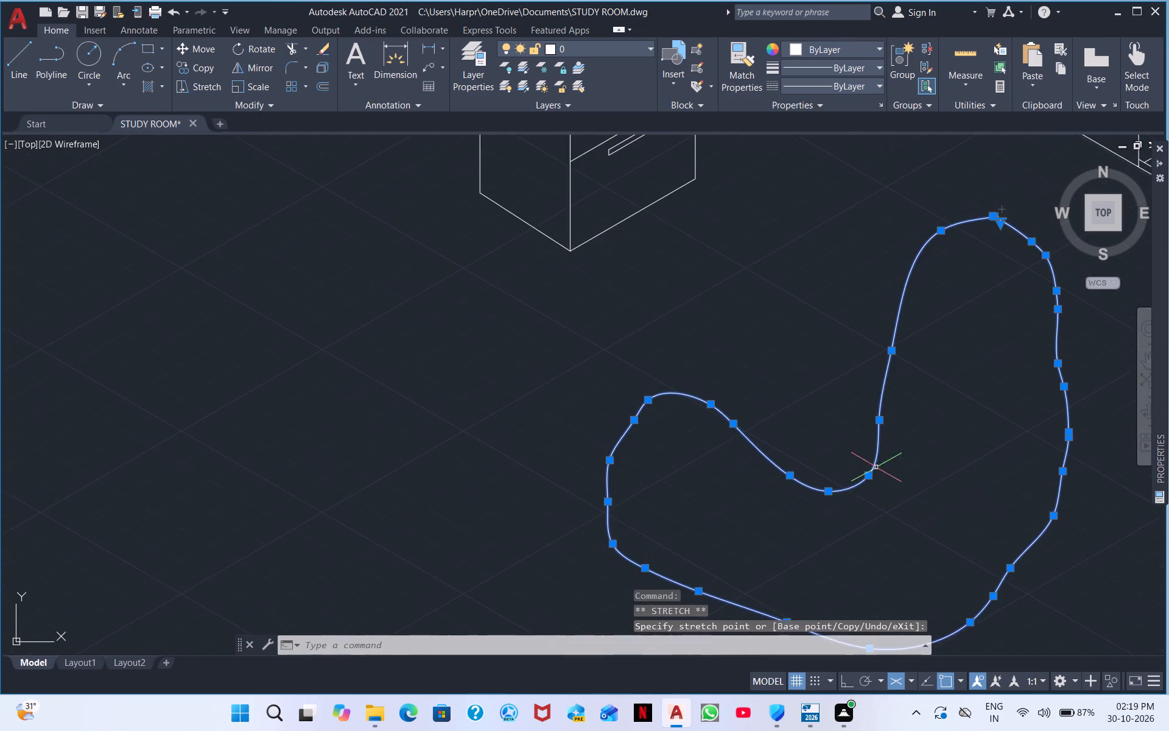
# Stretch two adjacent fit points midway along the tower-side outer edge outward to fill in the dip.
pyautogui.moveTo(922, 461); pyautogui.dragTo(834, 336, button='middle')
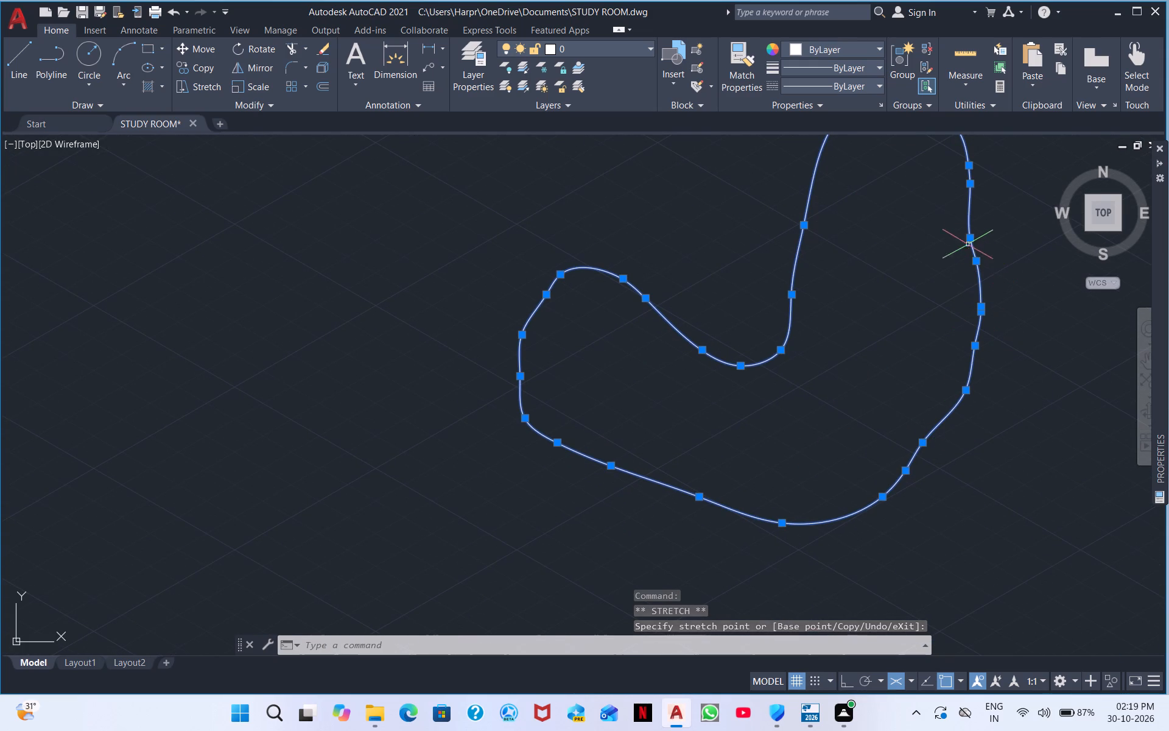
pyautogui.click(972, 235)
pyautogui.click(977, 236)
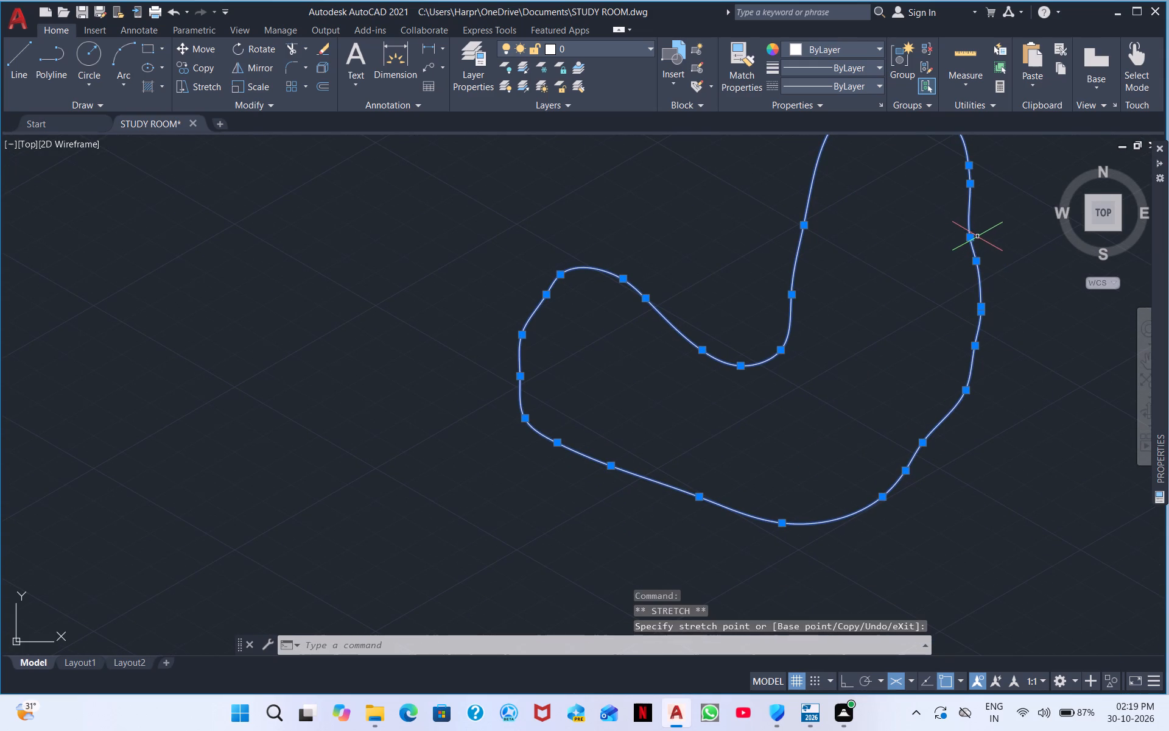
pyautogui.click(969, 238)
pyautogui.click(986, 236)
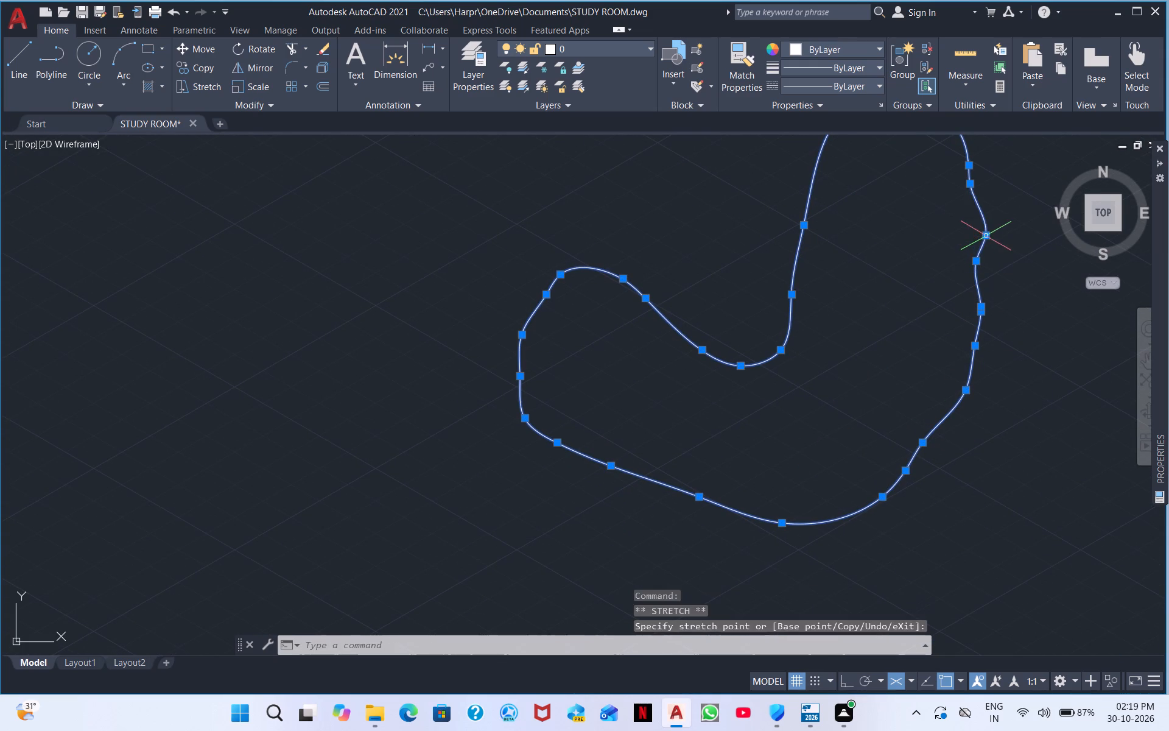
pyautogui.moveTo(976, 263); pyautogui.dragTo(982, 264)
pyautogui.click(988, 266)
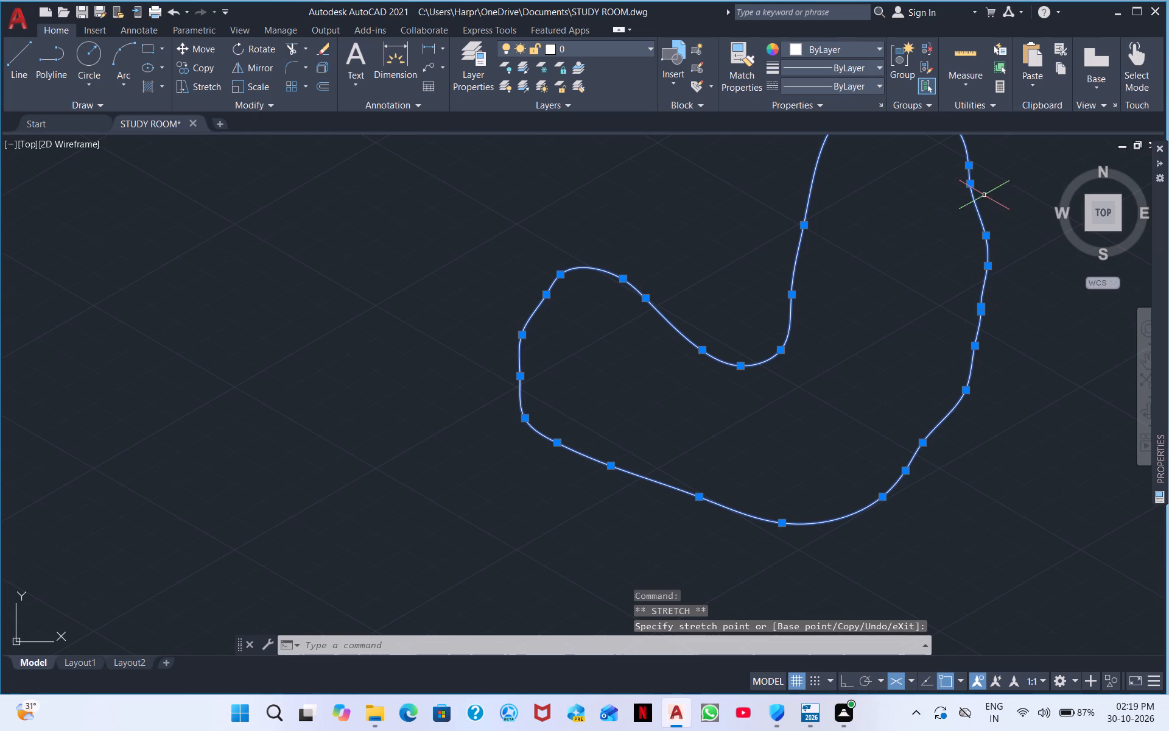
# Reposition the two fit points on the upper tower-side edge, below the rounded upper end, into a smoother curve.
pyautogui.click(983, 189)
pyautogui.moveTo(981, 197); pyautogui.dragTo(957, 294, button='middle')
pyautogui.click(945, 277)
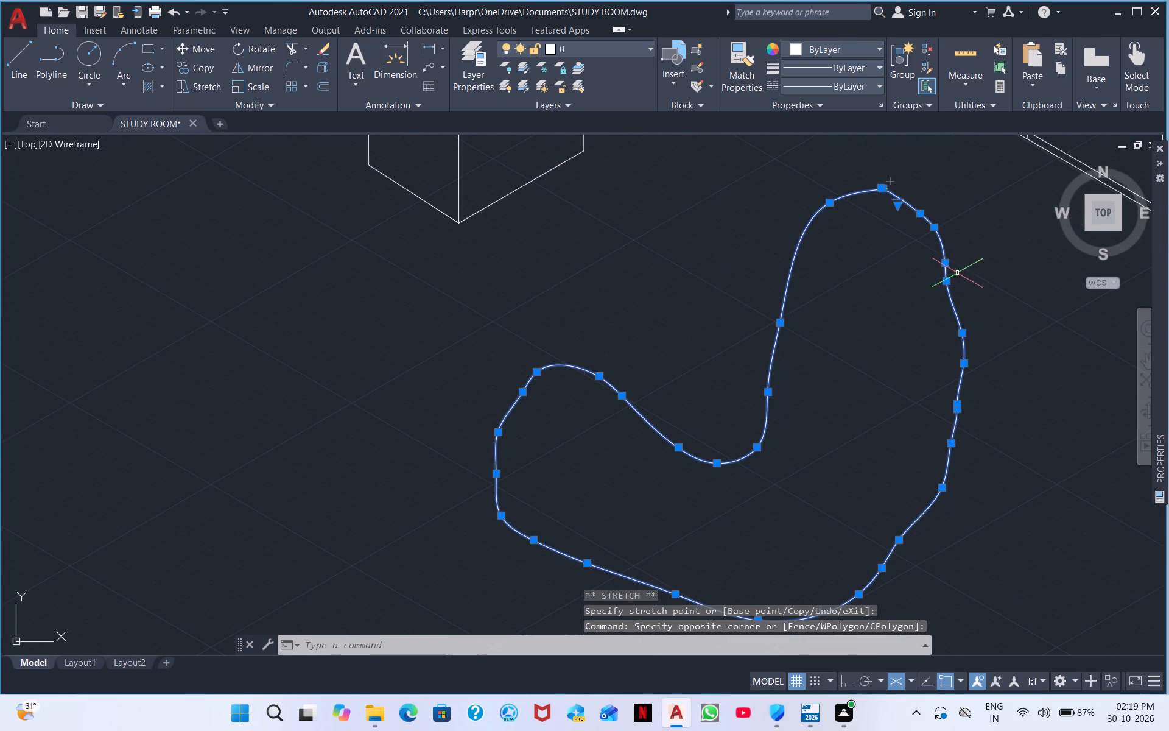
pyautogui.click(949, 279)
pyautogui.click(954, 280)
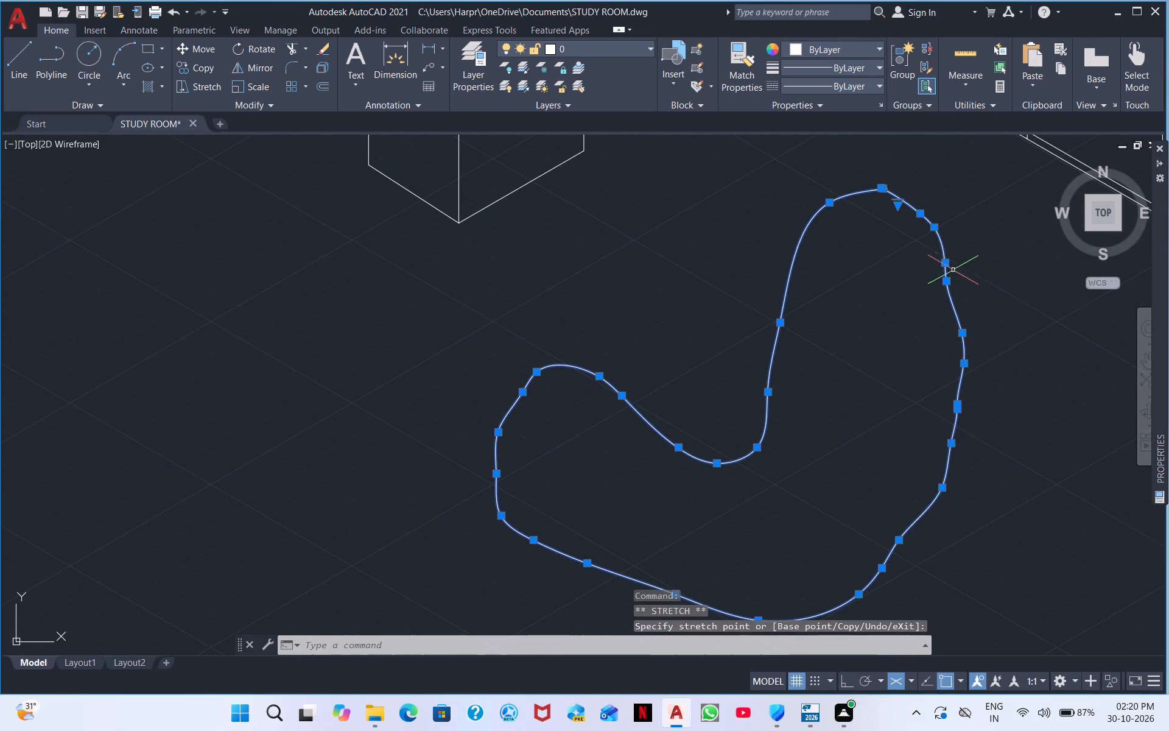
pyautogui.click(946, 261)
pyautogui.click(961, 258)
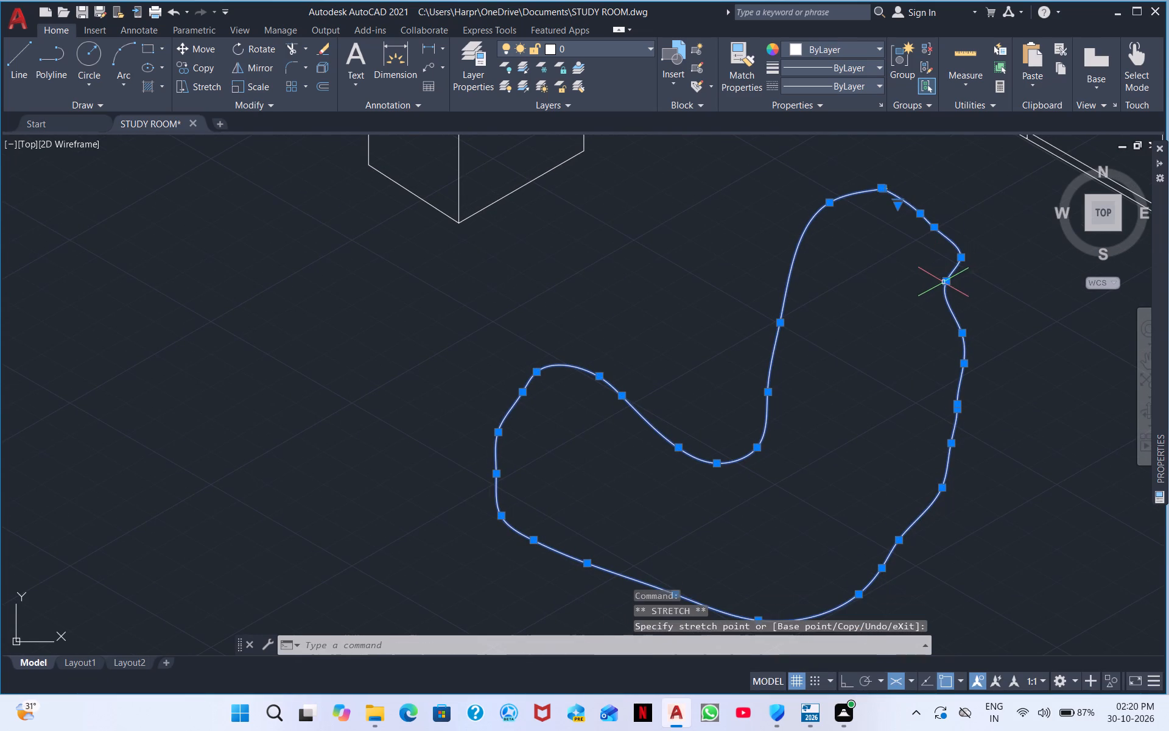
pyautogui.click(944, 282)
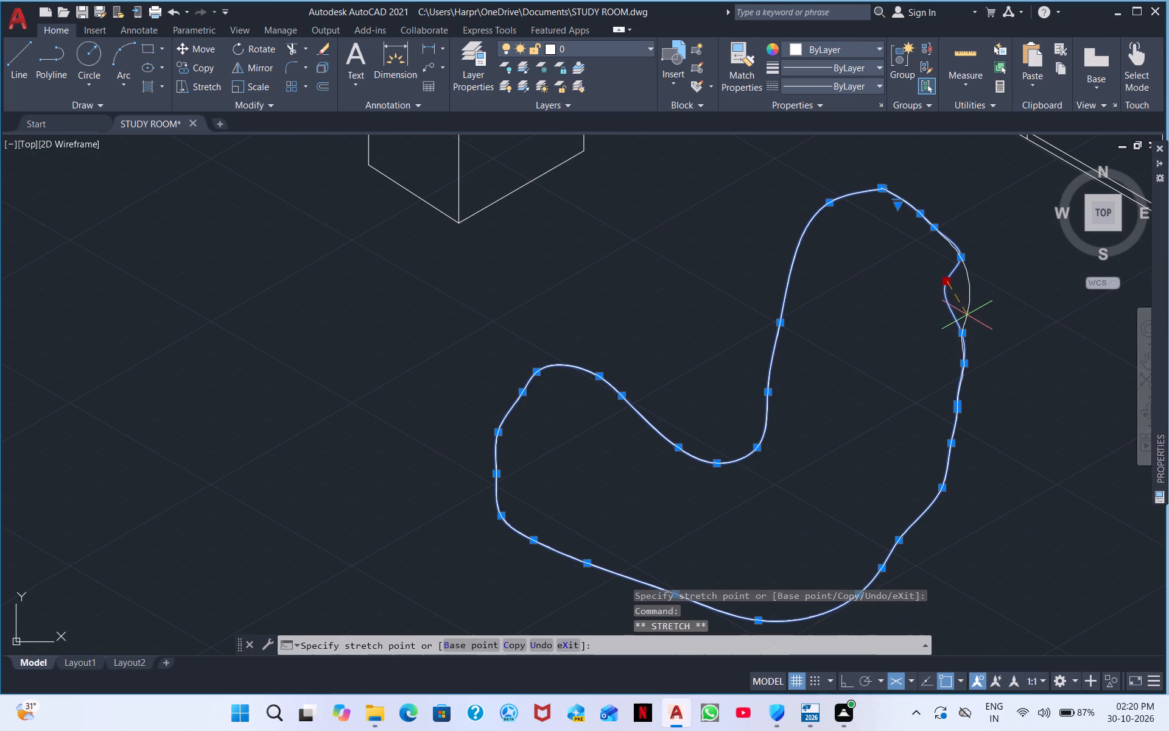
pyautogui.click(971, 334)
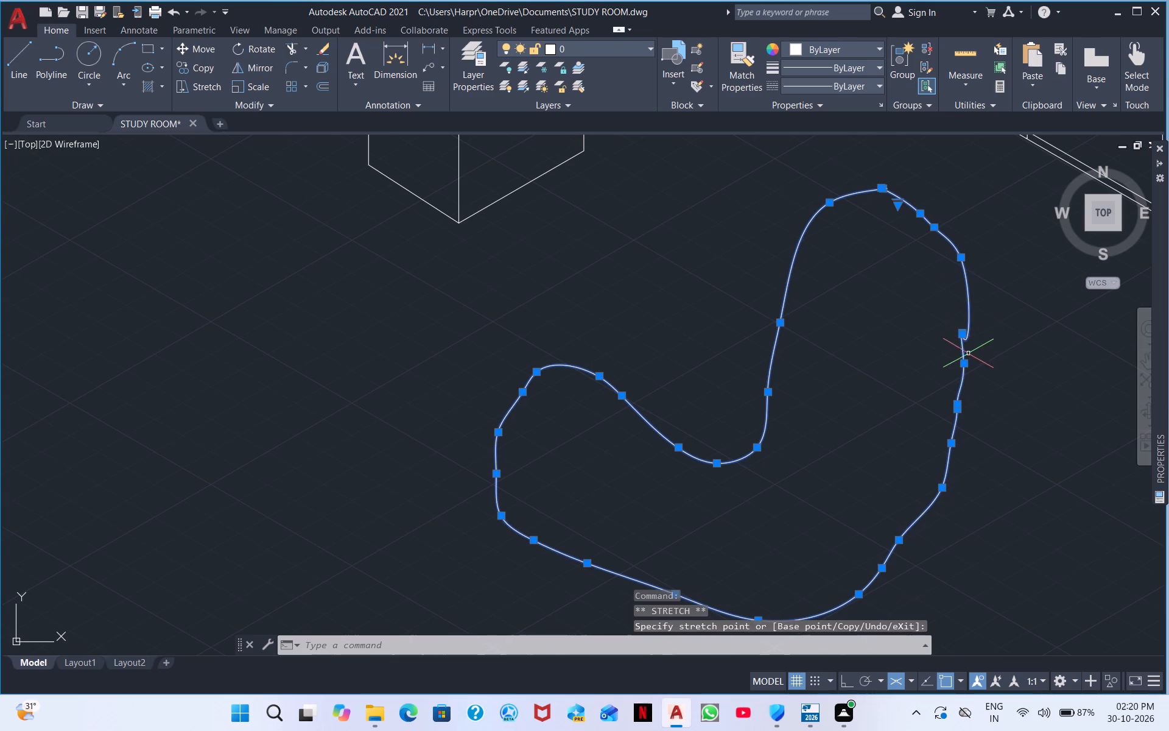
pyautogui.moveTo(963, 336); pyautogui.dragTo(963, 330)
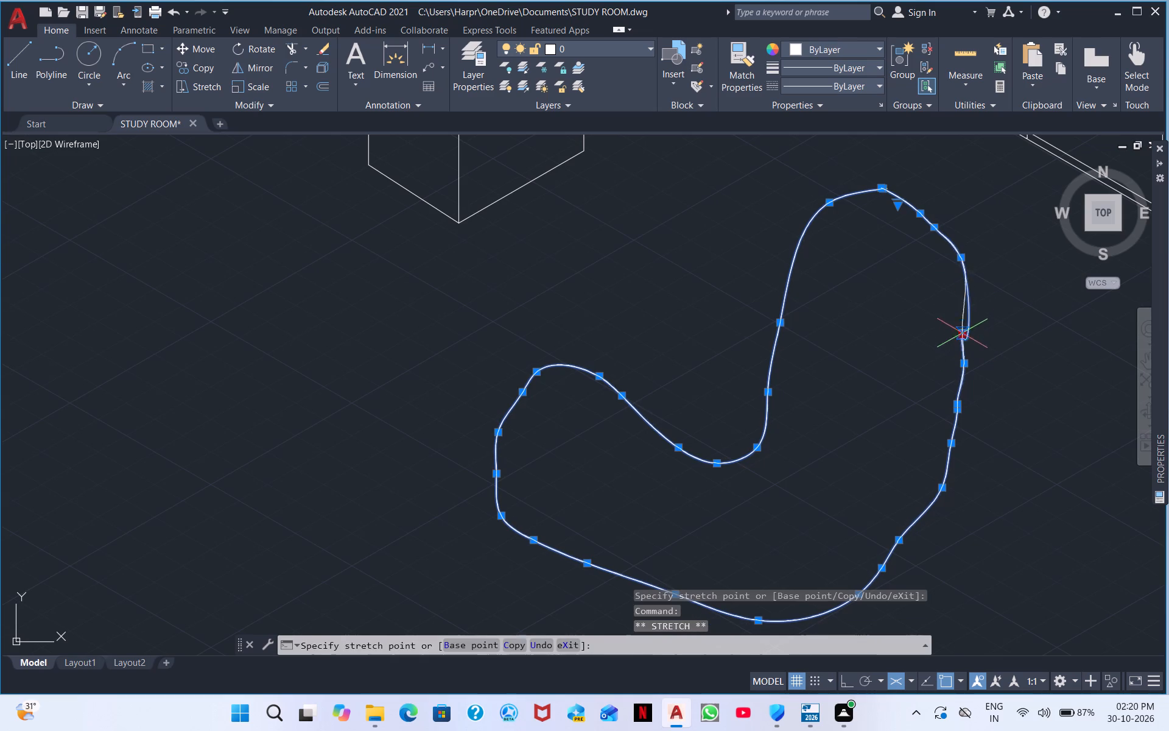
pyautogui.moveTo(963, 330); pyautogui.dragTo(958, 321)
pyautogui.click(958, 321)
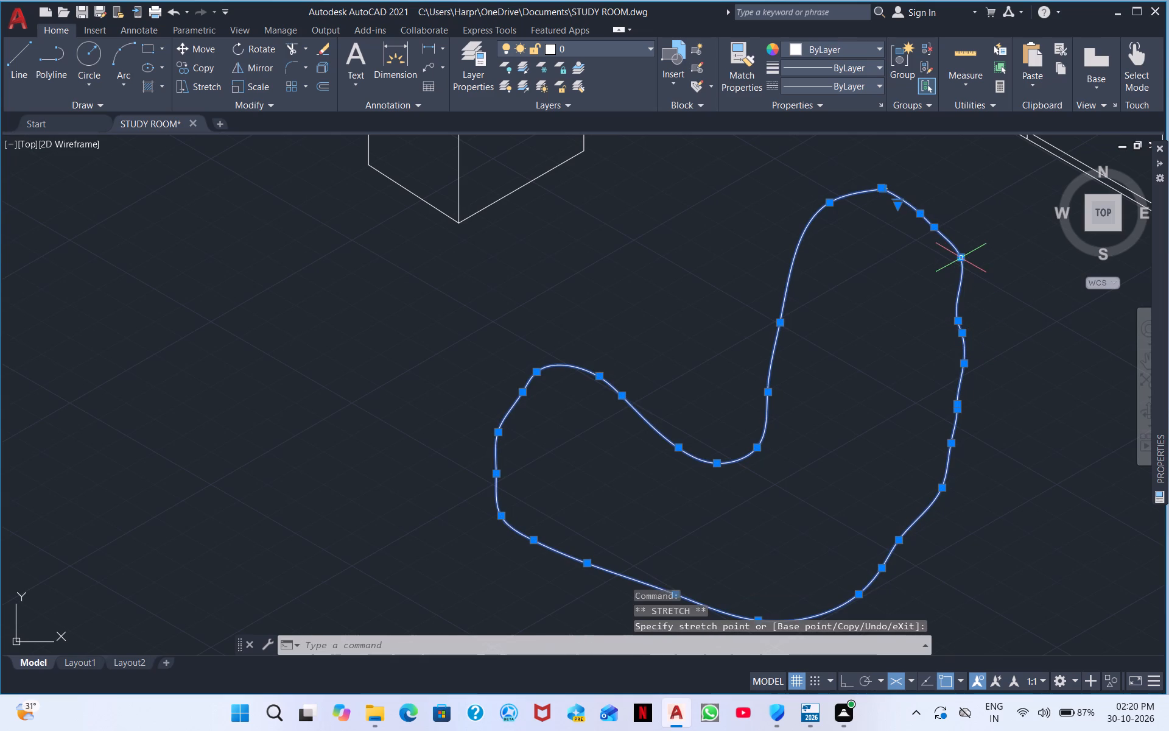
pyautogui.click(962, 258)
pyautogui.click(949, 270)
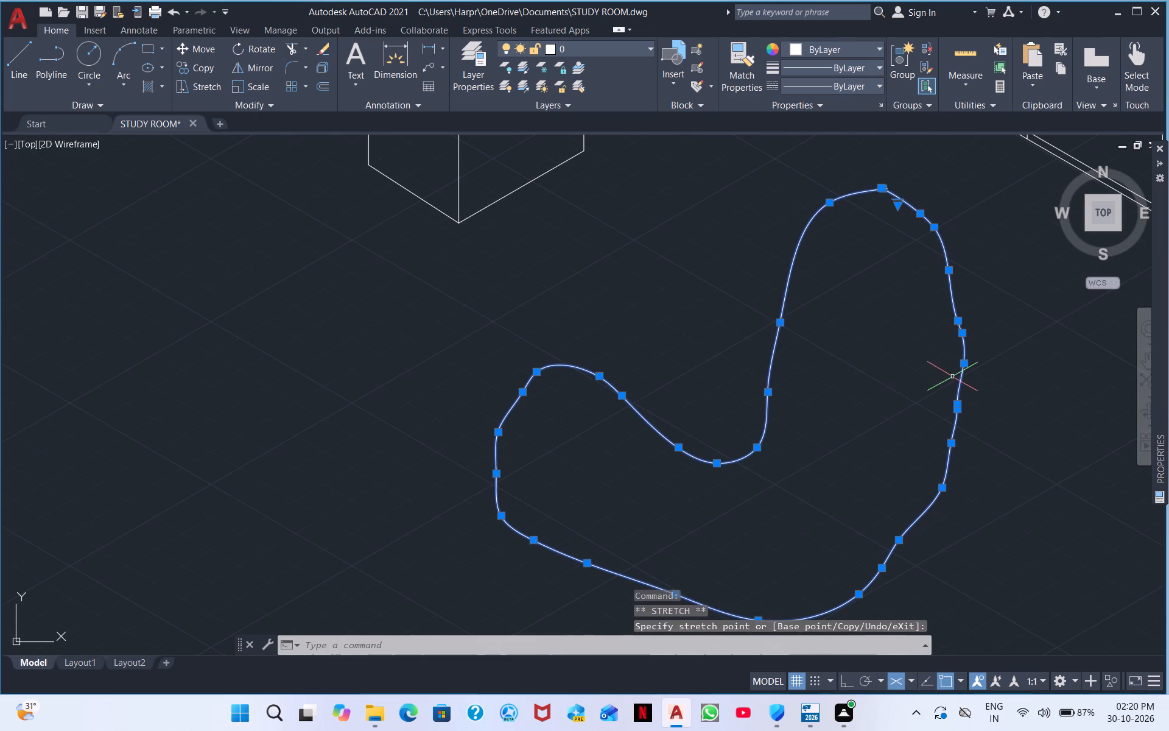
# Stretch the three fit points around the lower tower-side bend outward to give the corner a fuller, smoother curve.
pyautogui.moveTo(961, 372); pyautogui.dragTo(1005, 255, button='middle')
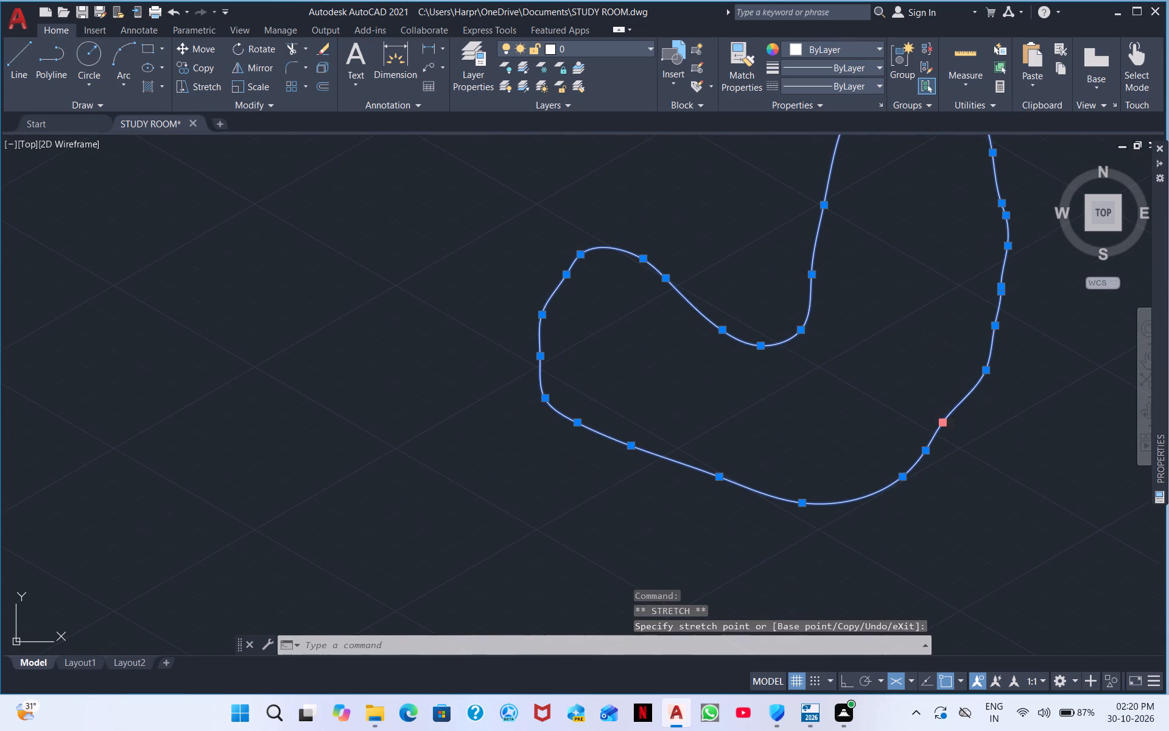
pyautogui.click(946, 425)
pyautogui.click(950, 431)
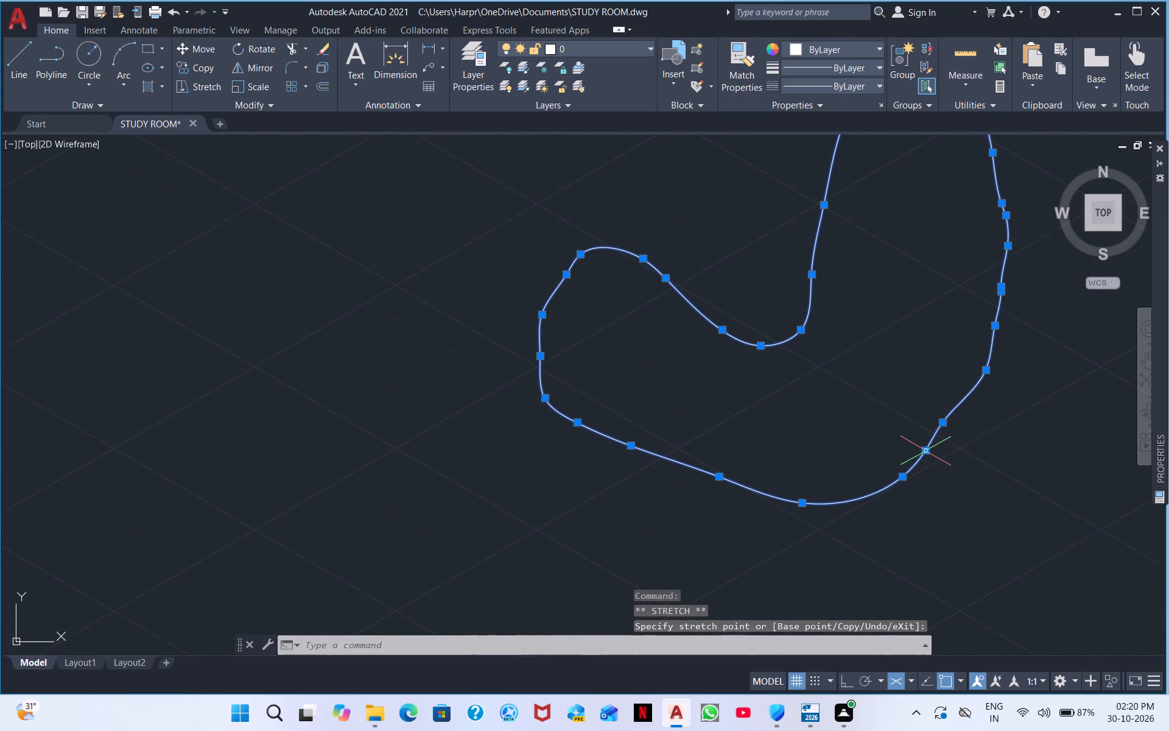
pyautogui.click(927, 451)
pyautogui.click(938, 461)
pyautogui.moveTo(905, 478); pyautogui.dragTo(908, 486)
pyautogui.doubleClick(908, 486)
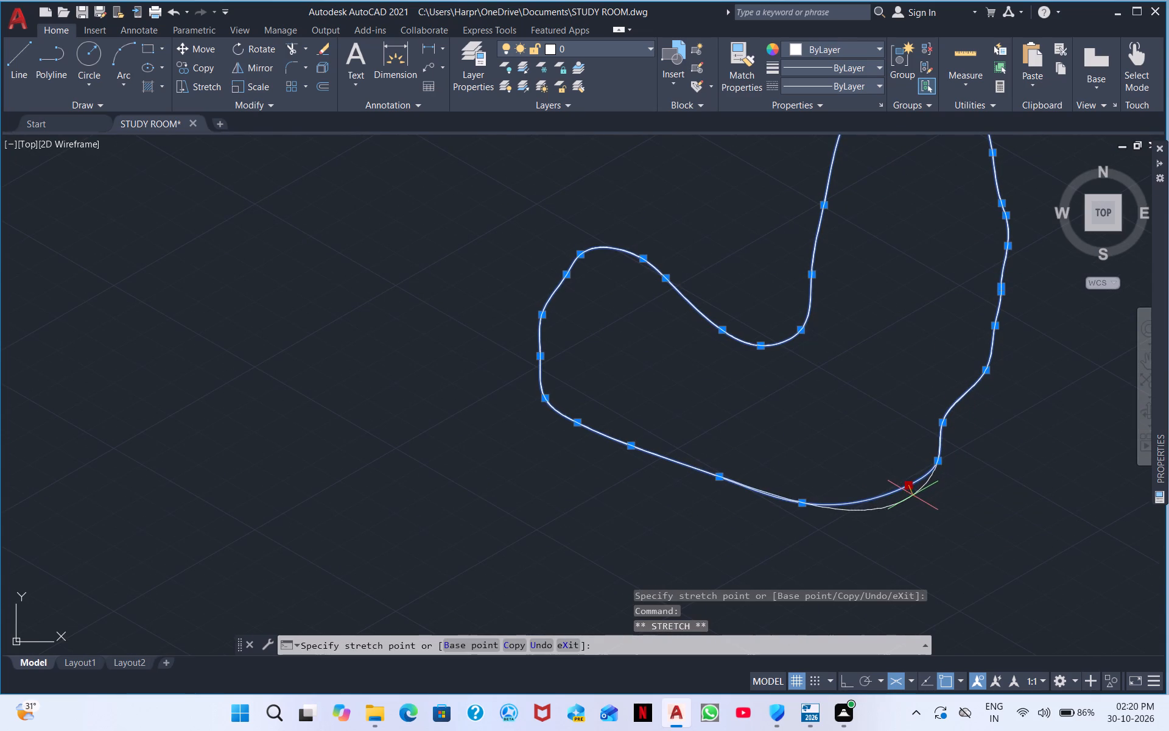
pyautogui.click(911, 496)
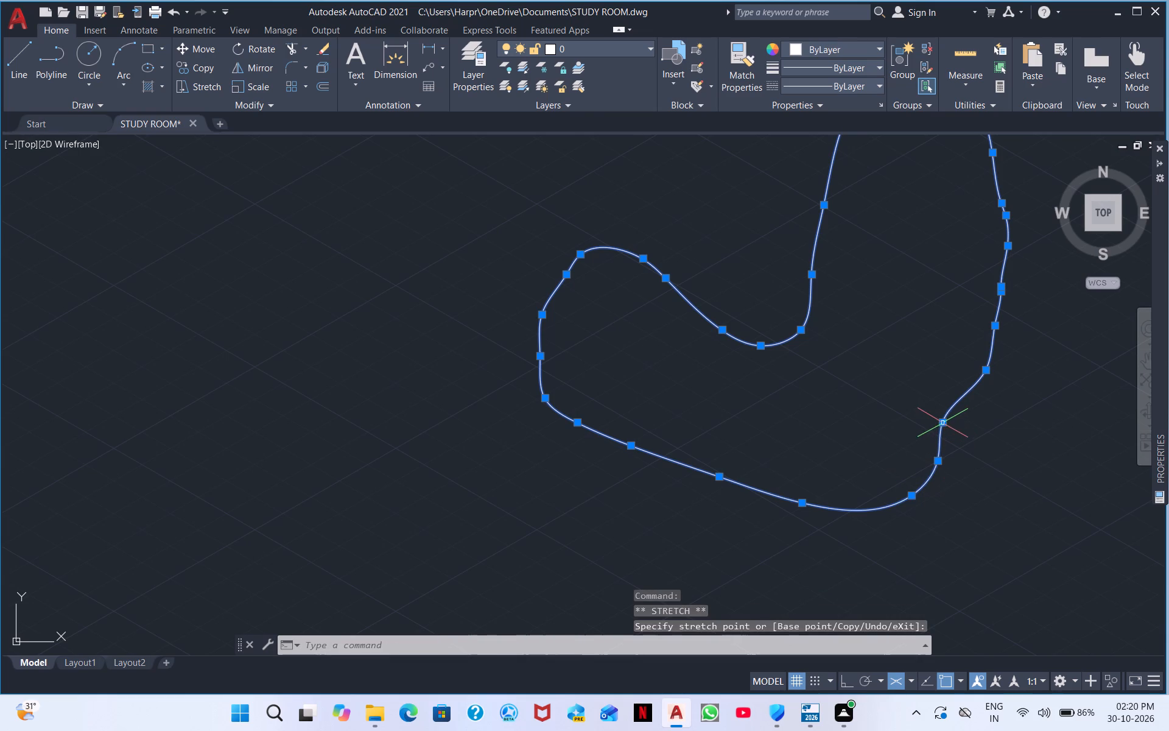
pyautogui.click(943, 422)
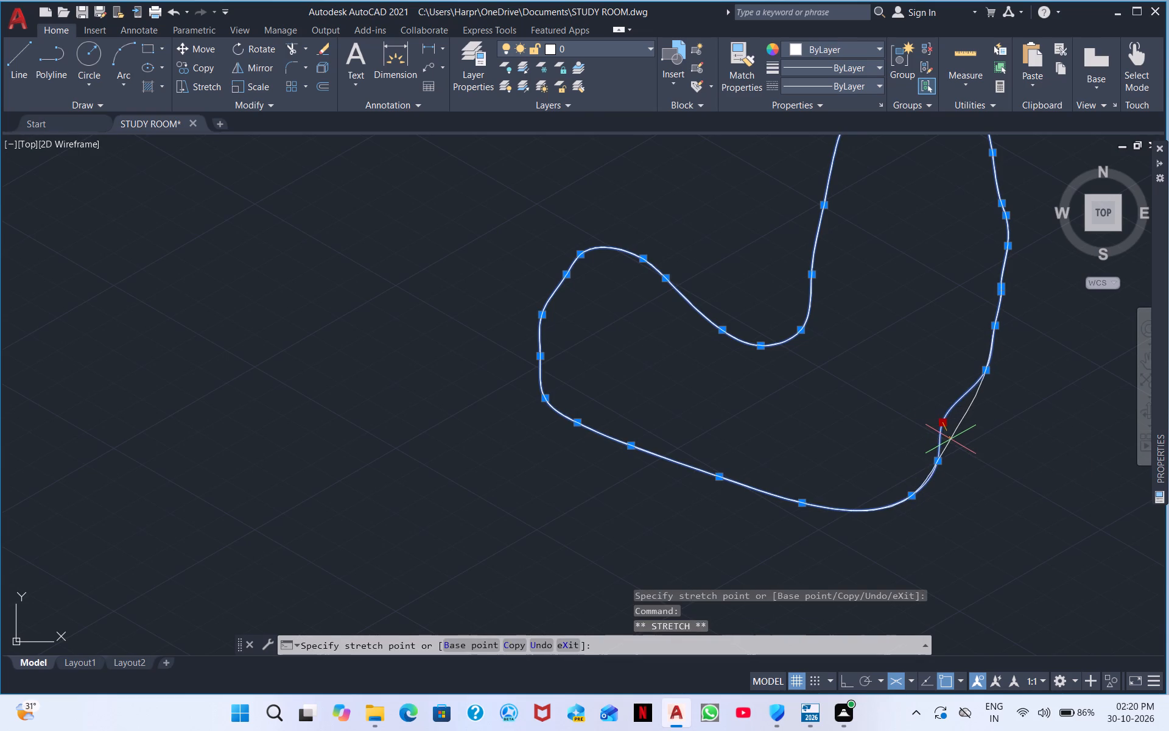
pyautogui.click(950, 439)
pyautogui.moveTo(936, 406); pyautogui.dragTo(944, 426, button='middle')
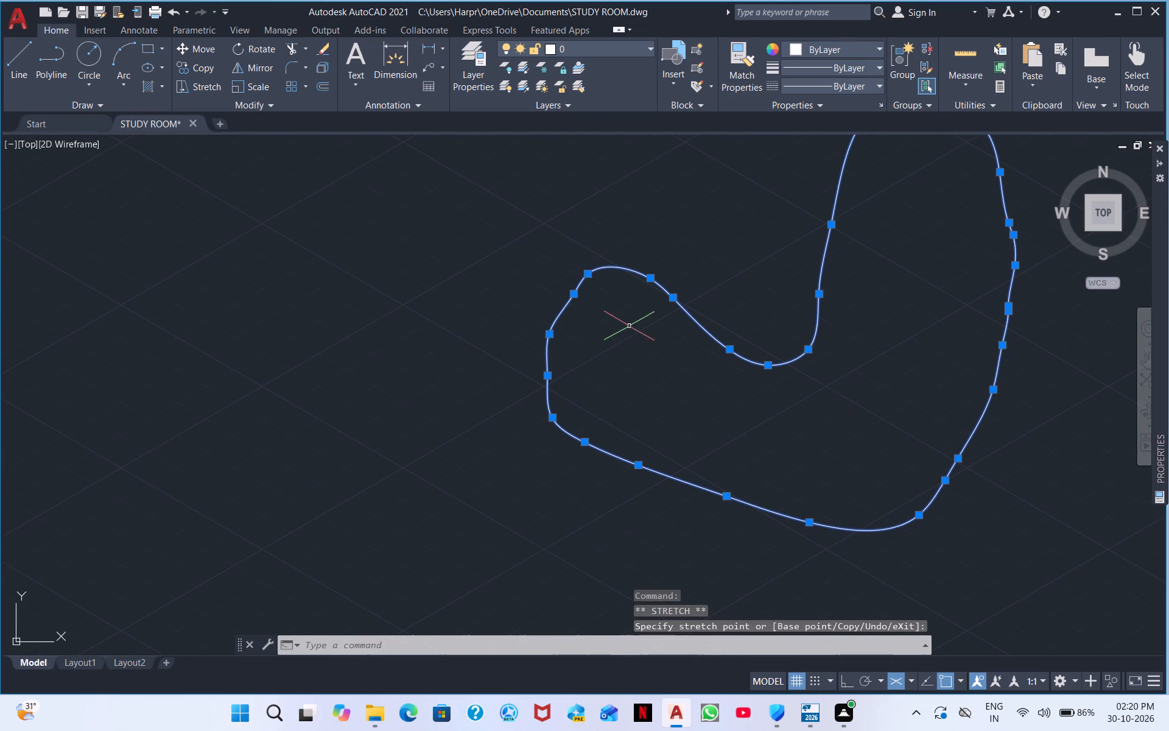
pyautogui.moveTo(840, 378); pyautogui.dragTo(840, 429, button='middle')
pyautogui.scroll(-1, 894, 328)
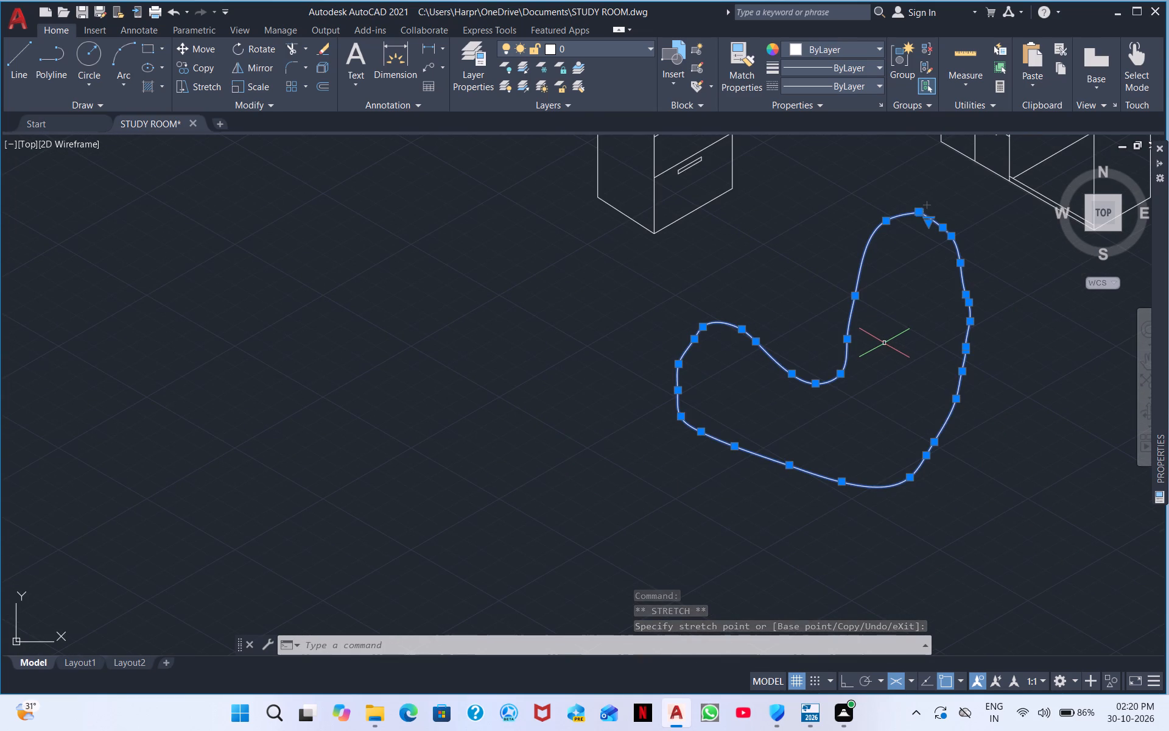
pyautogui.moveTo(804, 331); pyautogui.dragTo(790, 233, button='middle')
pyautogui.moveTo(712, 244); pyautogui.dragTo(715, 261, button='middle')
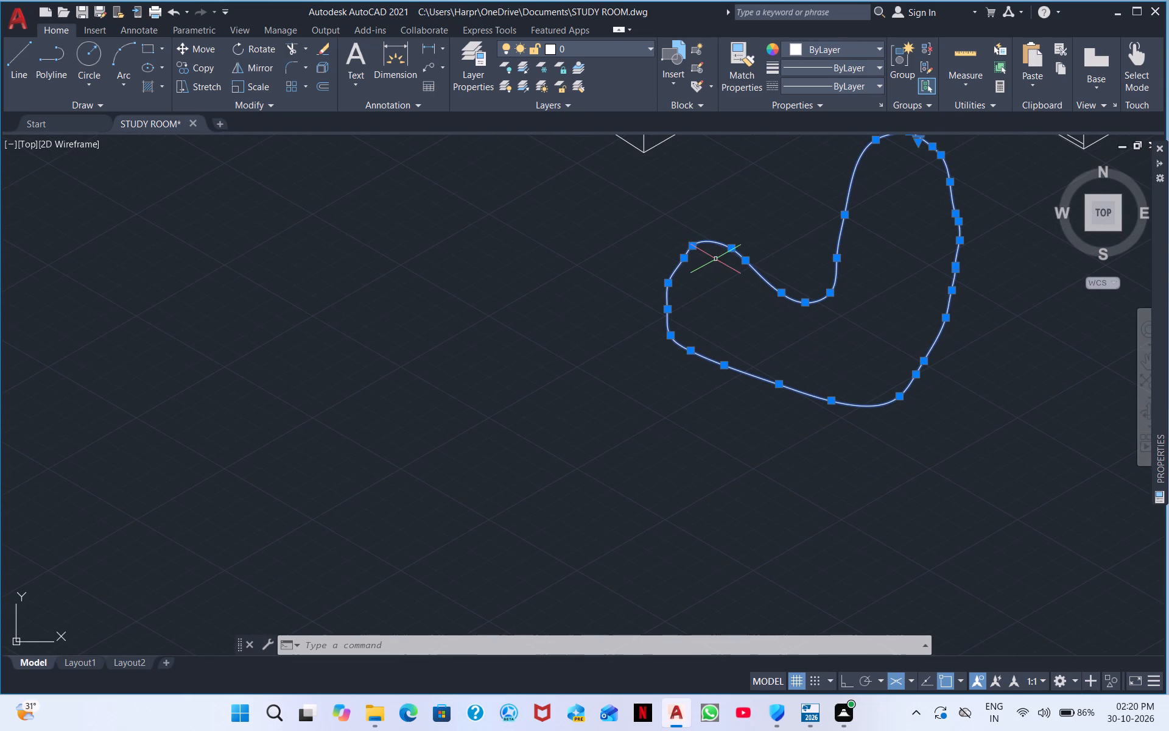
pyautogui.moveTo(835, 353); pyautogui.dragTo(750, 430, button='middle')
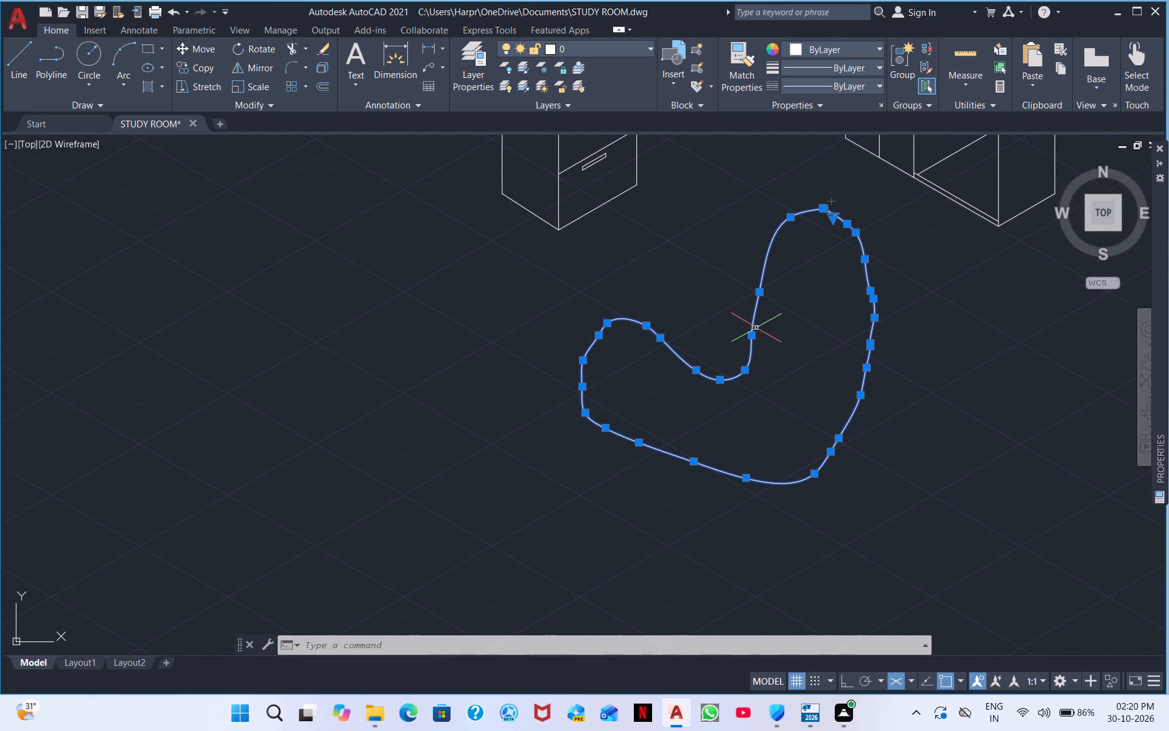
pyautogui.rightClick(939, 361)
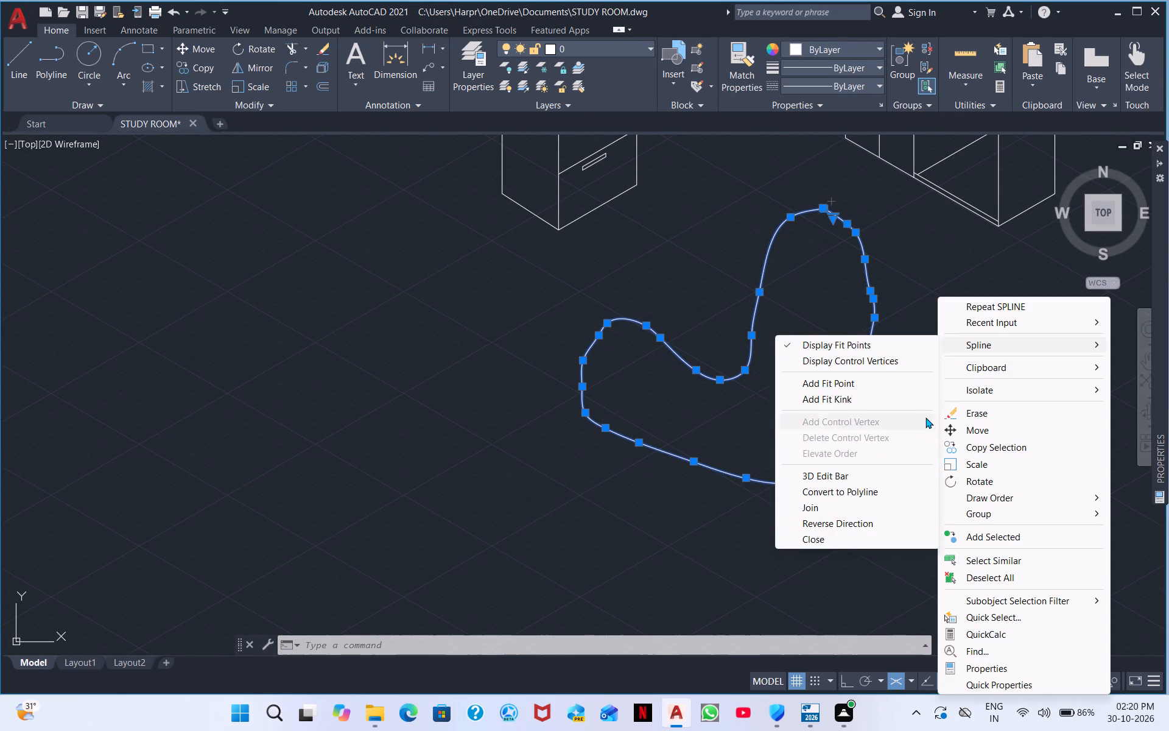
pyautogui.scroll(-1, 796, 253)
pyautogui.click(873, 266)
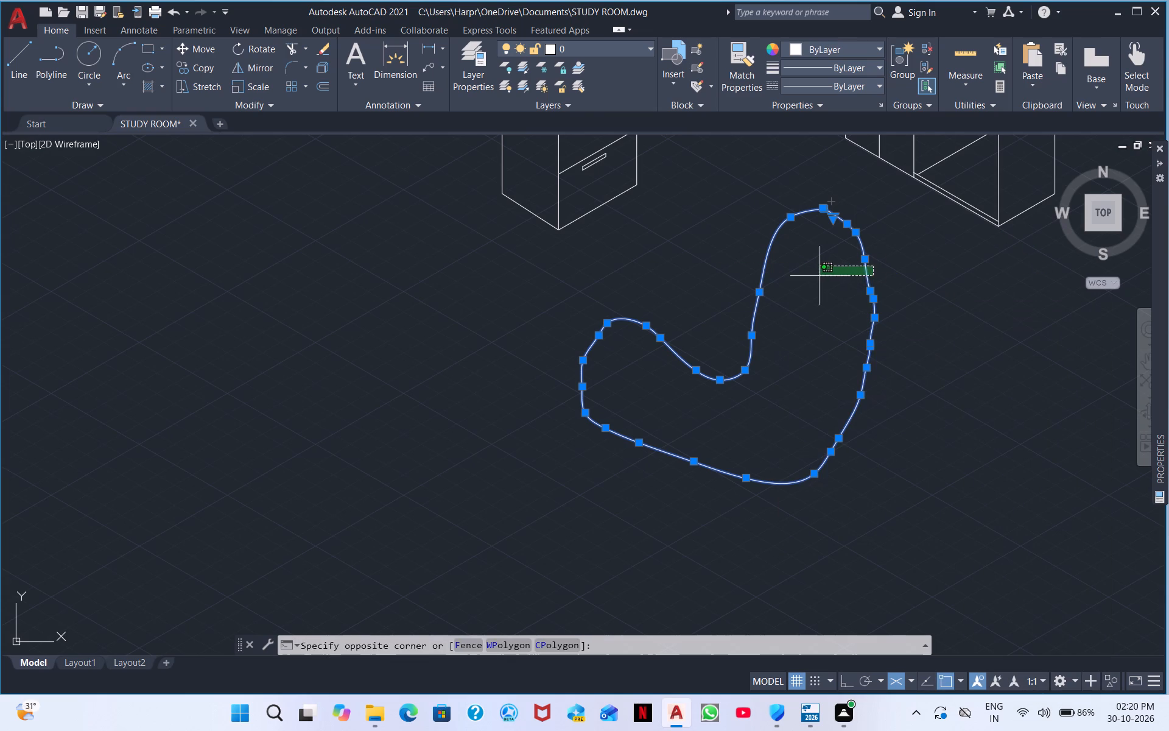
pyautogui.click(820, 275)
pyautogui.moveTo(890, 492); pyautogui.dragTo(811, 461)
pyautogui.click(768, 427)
# Scale the floor outline down slightly, using a base point on its lower tower-side bend.
pyautogui.rightClick(809, 427)
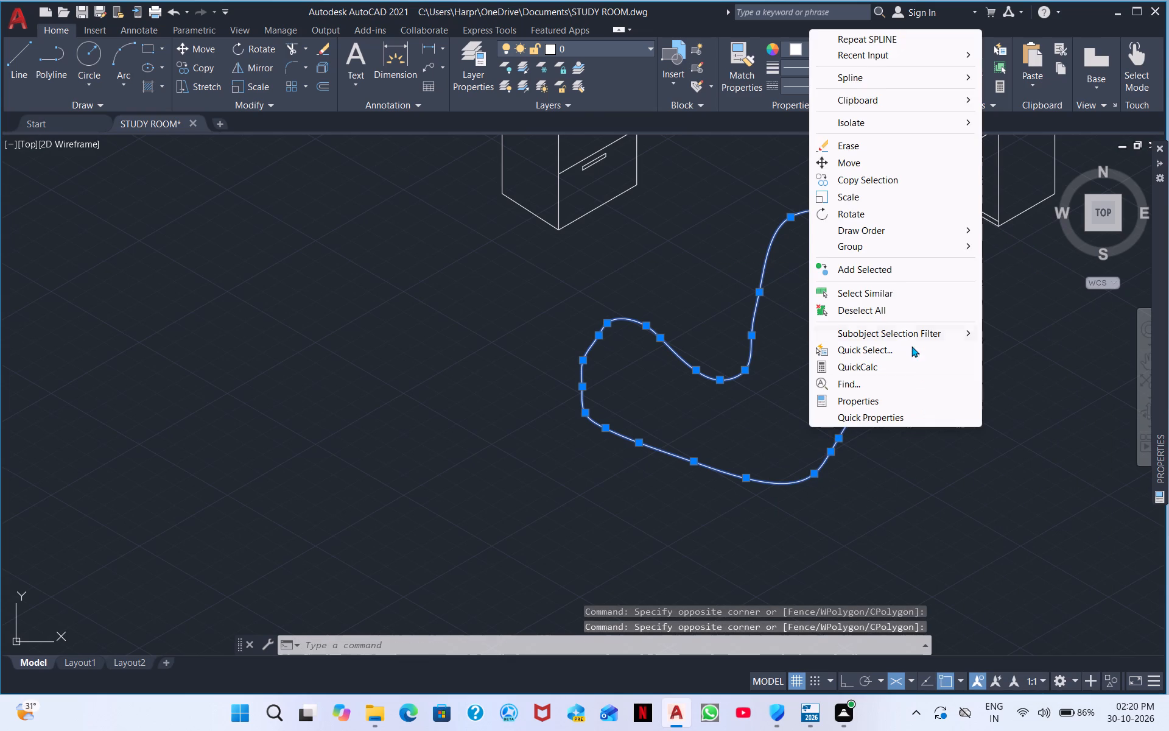
pyautogui.click(848, 194)
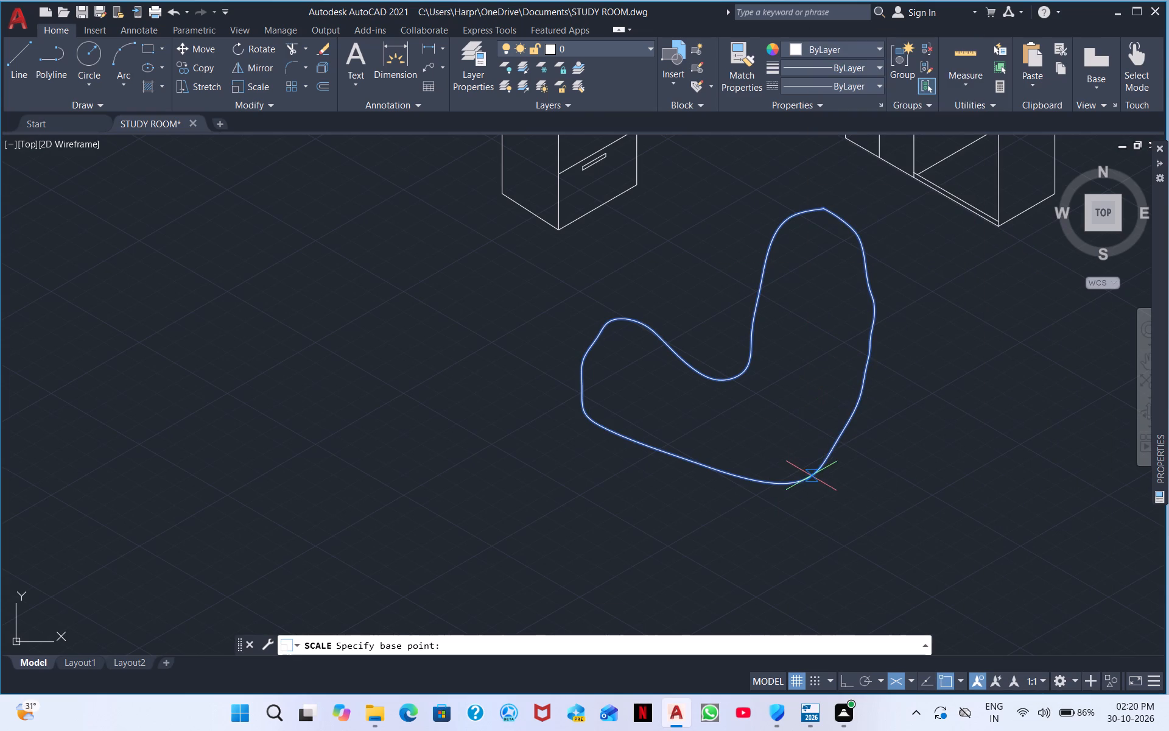
pyautogui.click(810, 475)
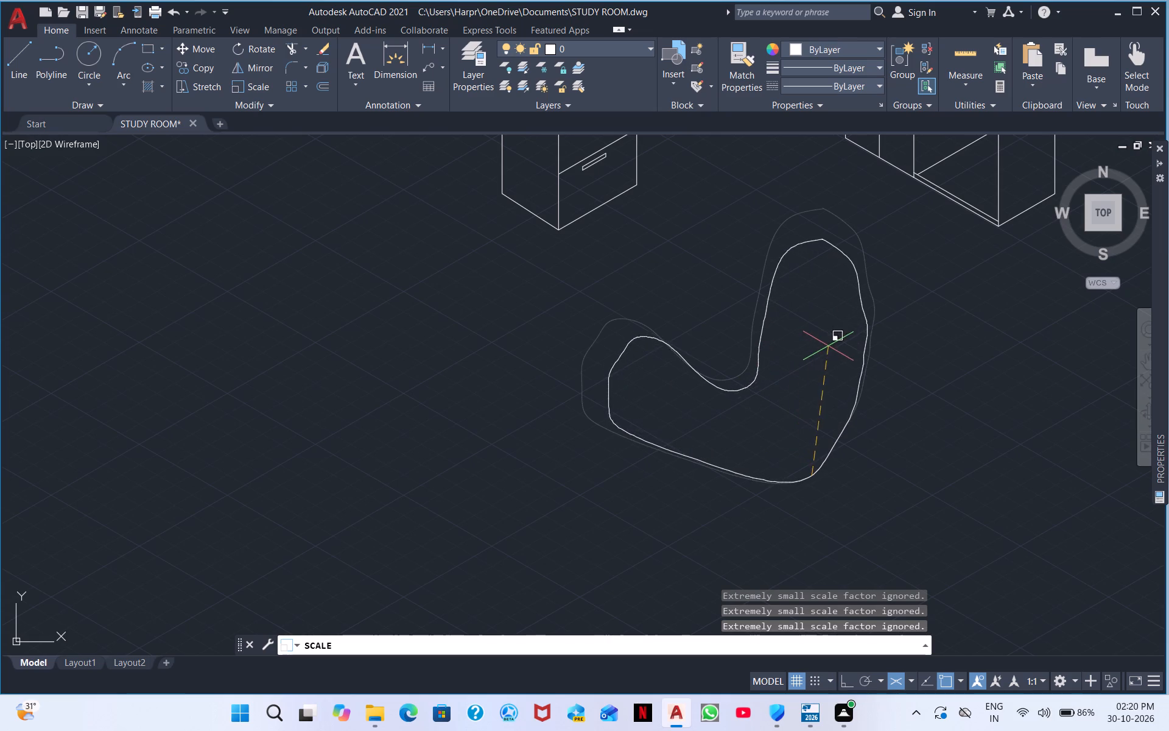
pyautogui.click(818, 353)
pyautogui.moveTo(883, 373); pyautogui.dragTo(816, 352)
pyautogui.click(717, 316)
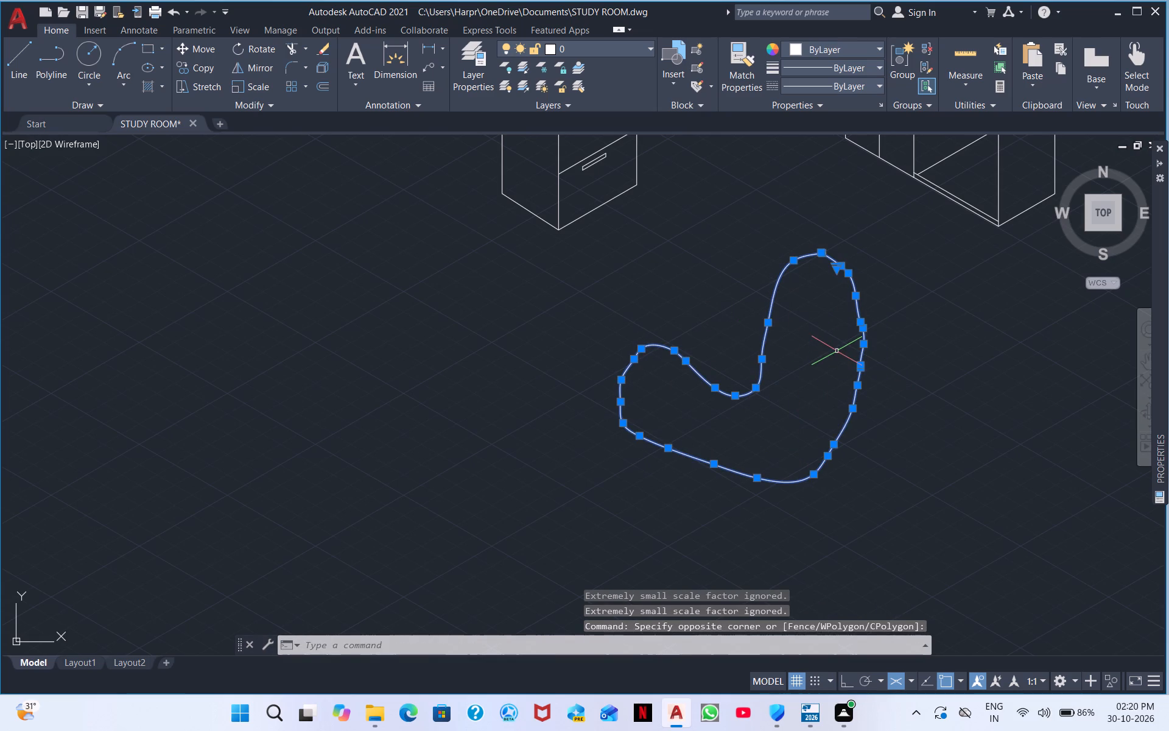
# Stretch the fit point on the inner edge just above the inner bend slightly toward the tower side.
pyautogui.scroll(3, 735, 297)
pyautogui.moveTo(849, 473); pyautogui.dragTo(790, 292, button='middle')
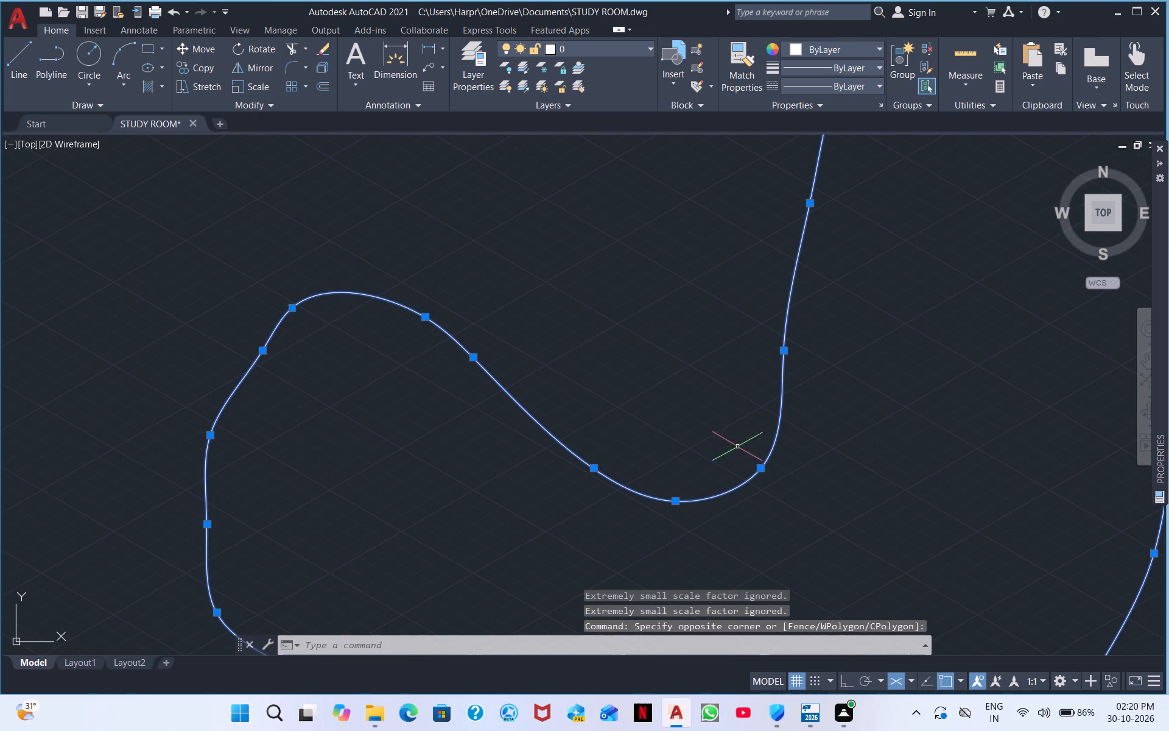
pyautogui.click(787, 352)
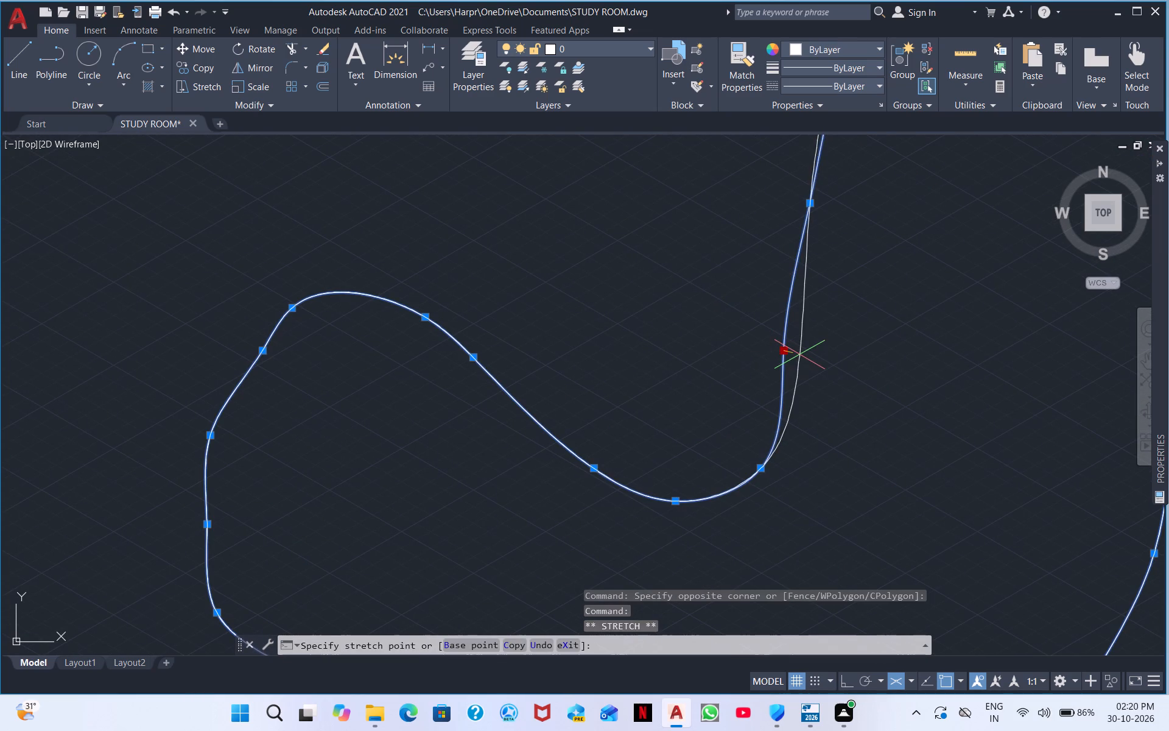
pyautogui.click(799, 355)
pyautogui.scroll(-2, 815, 324)
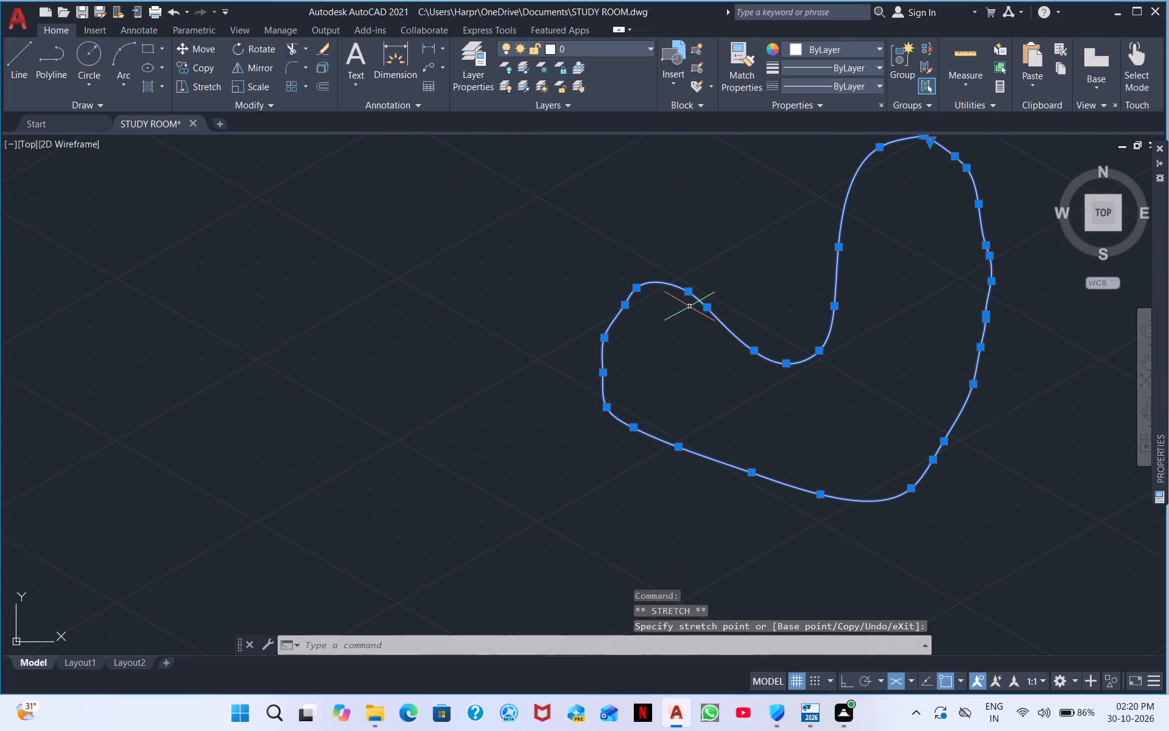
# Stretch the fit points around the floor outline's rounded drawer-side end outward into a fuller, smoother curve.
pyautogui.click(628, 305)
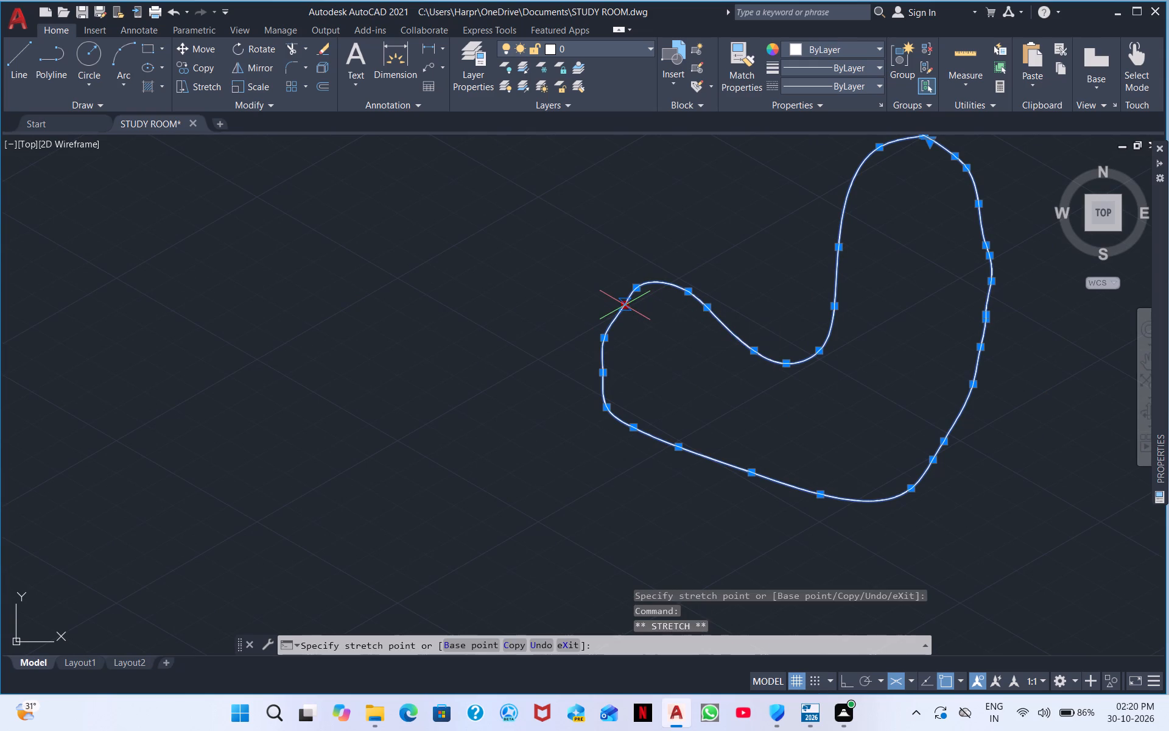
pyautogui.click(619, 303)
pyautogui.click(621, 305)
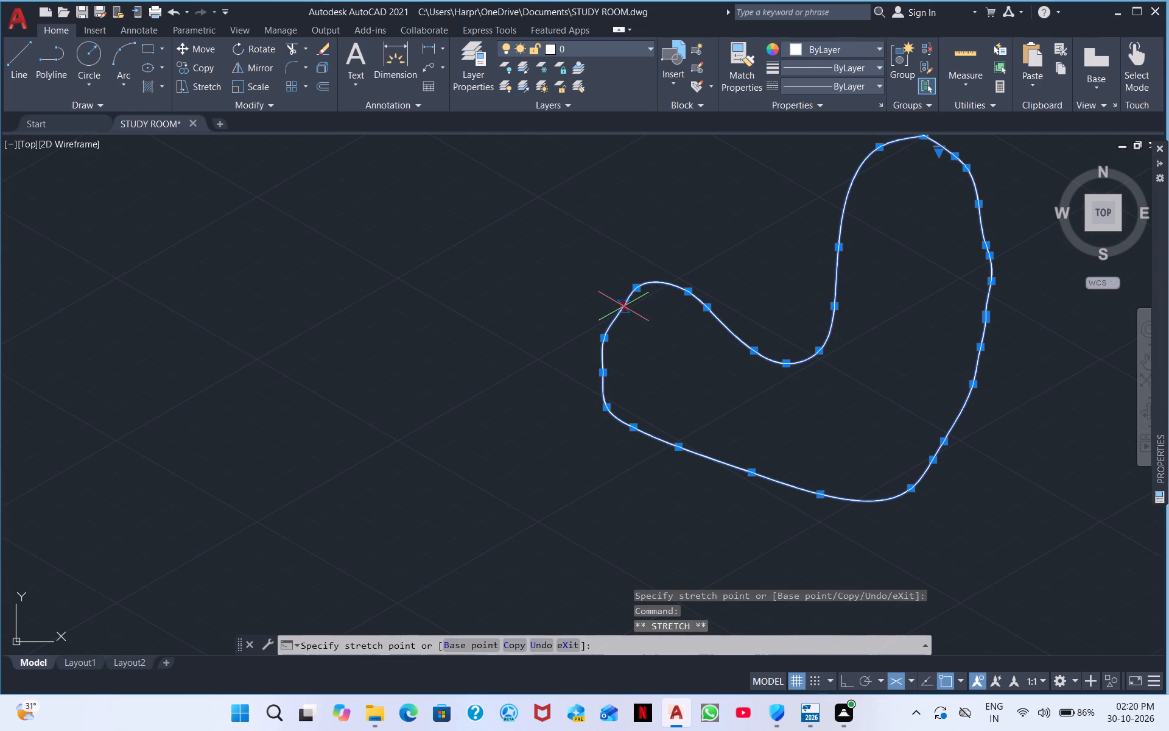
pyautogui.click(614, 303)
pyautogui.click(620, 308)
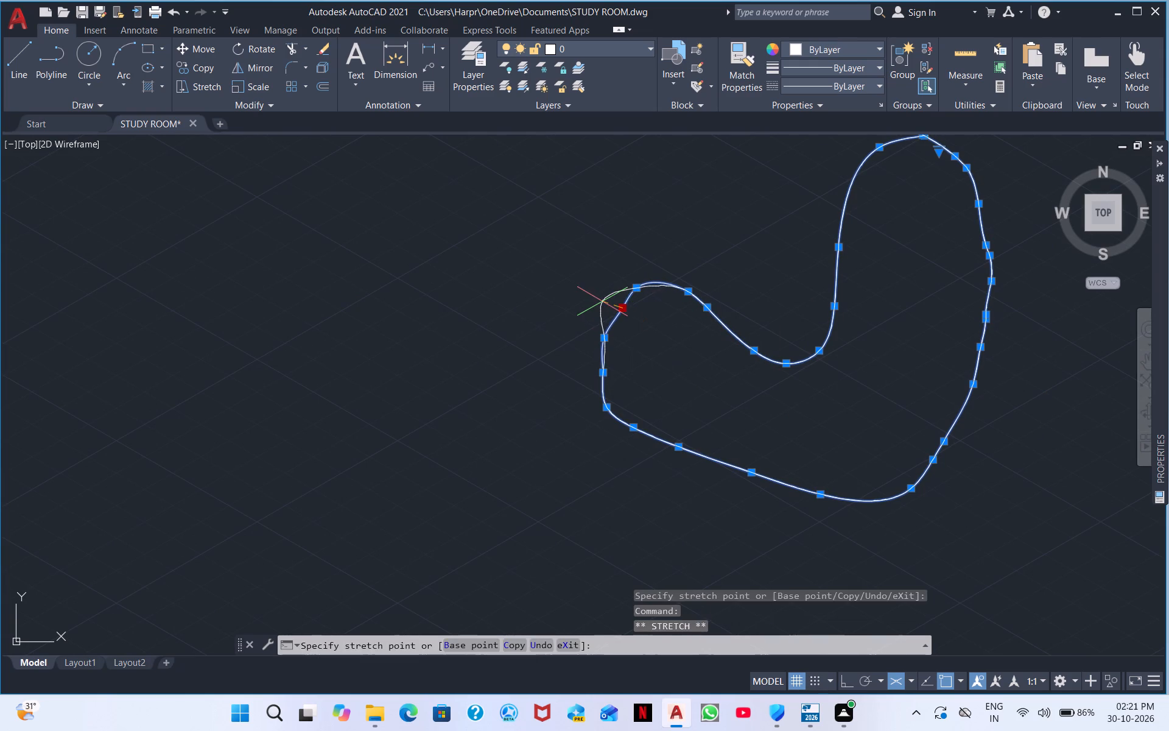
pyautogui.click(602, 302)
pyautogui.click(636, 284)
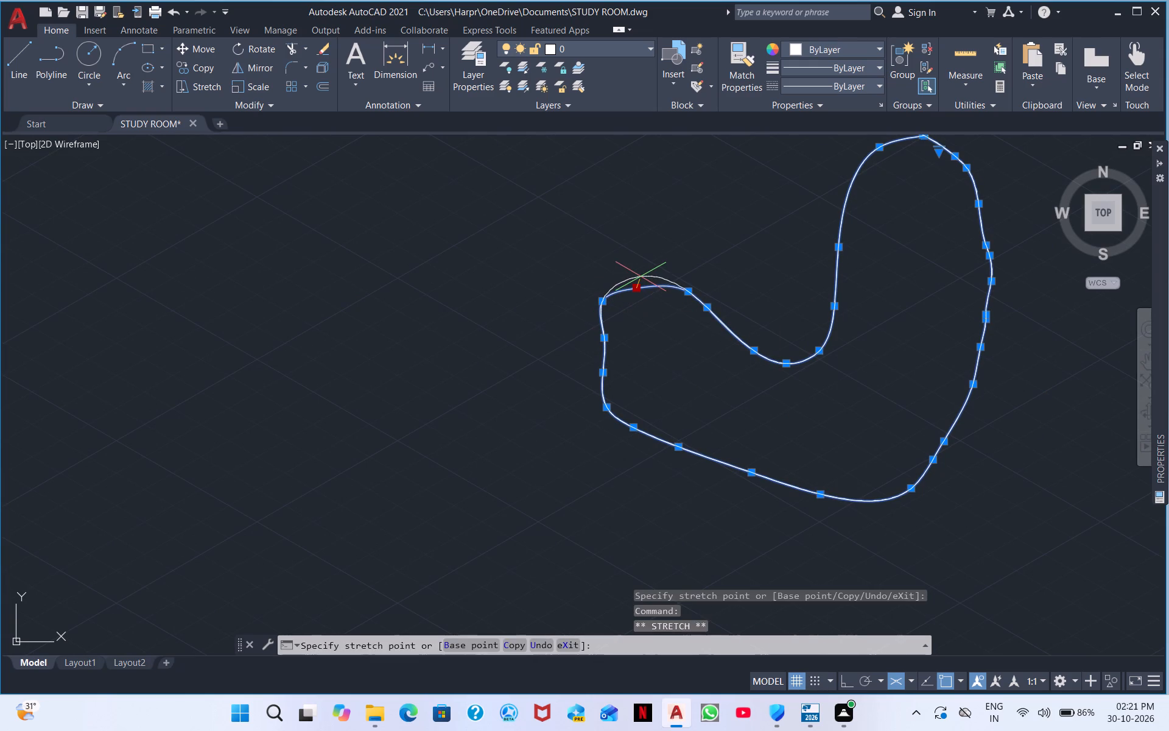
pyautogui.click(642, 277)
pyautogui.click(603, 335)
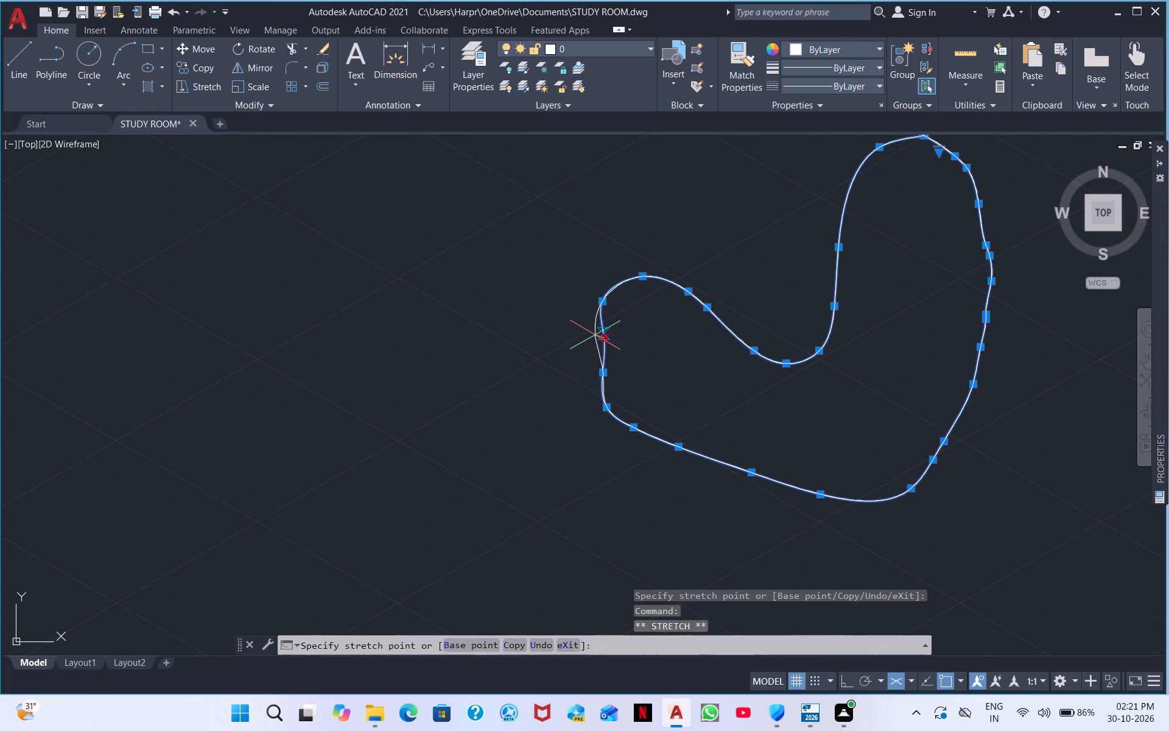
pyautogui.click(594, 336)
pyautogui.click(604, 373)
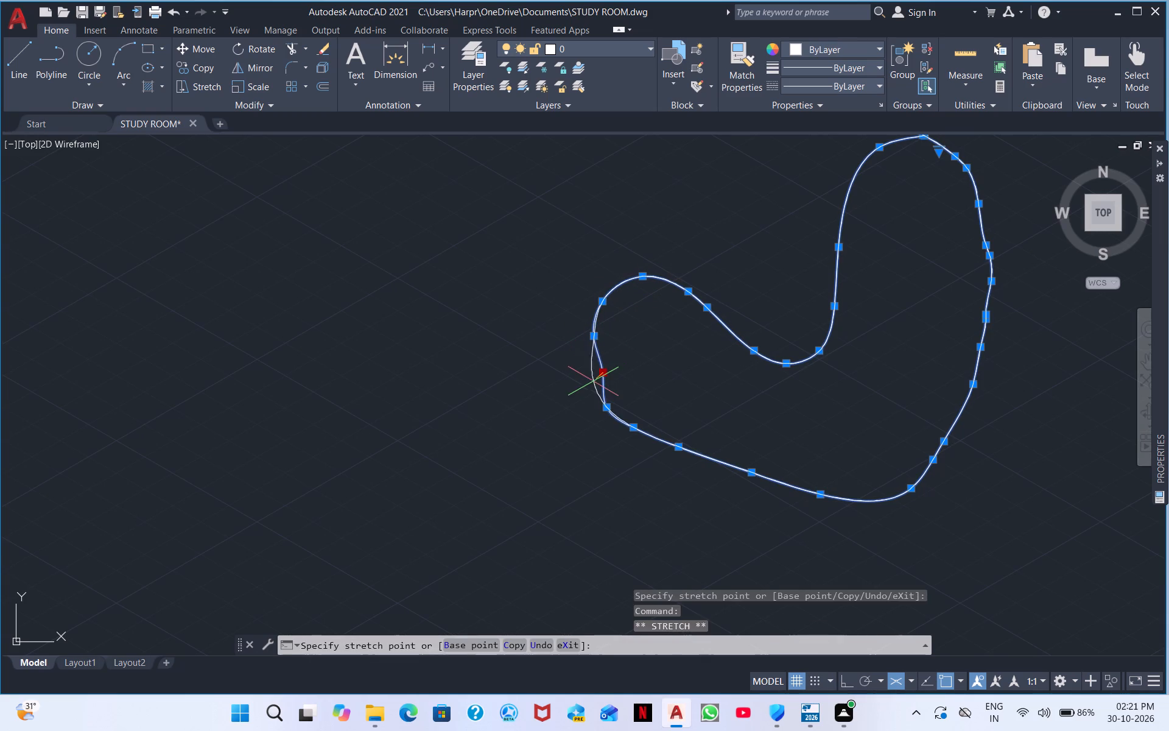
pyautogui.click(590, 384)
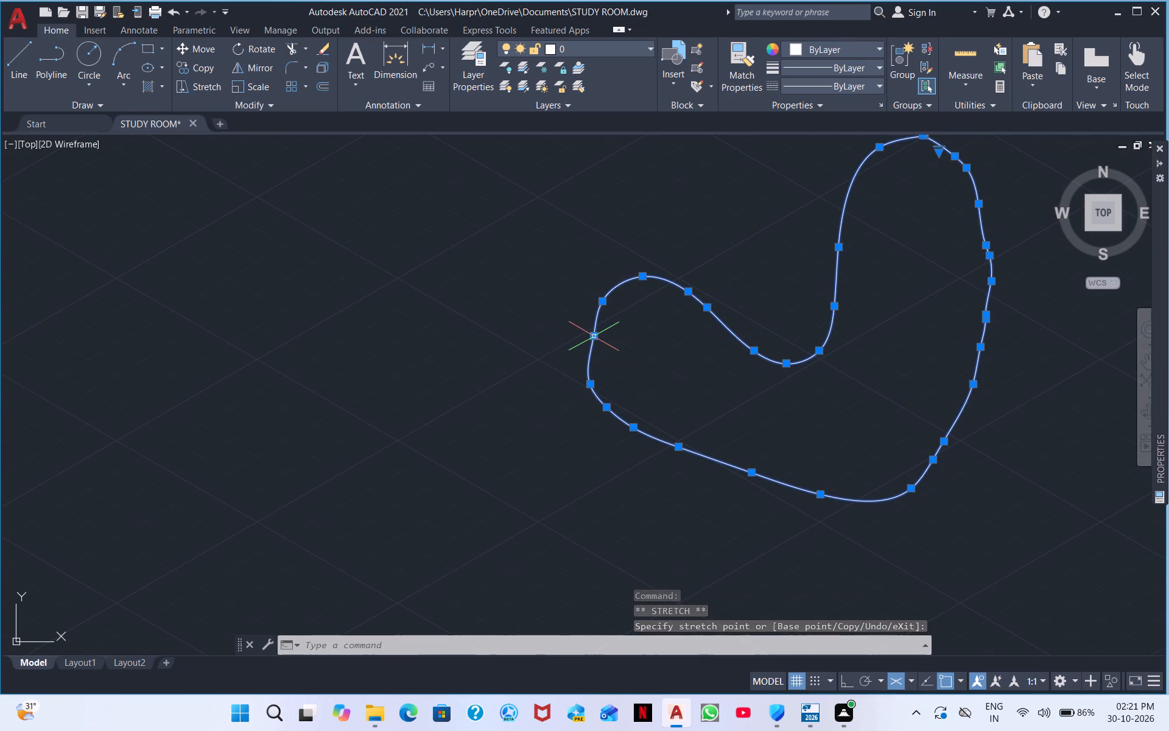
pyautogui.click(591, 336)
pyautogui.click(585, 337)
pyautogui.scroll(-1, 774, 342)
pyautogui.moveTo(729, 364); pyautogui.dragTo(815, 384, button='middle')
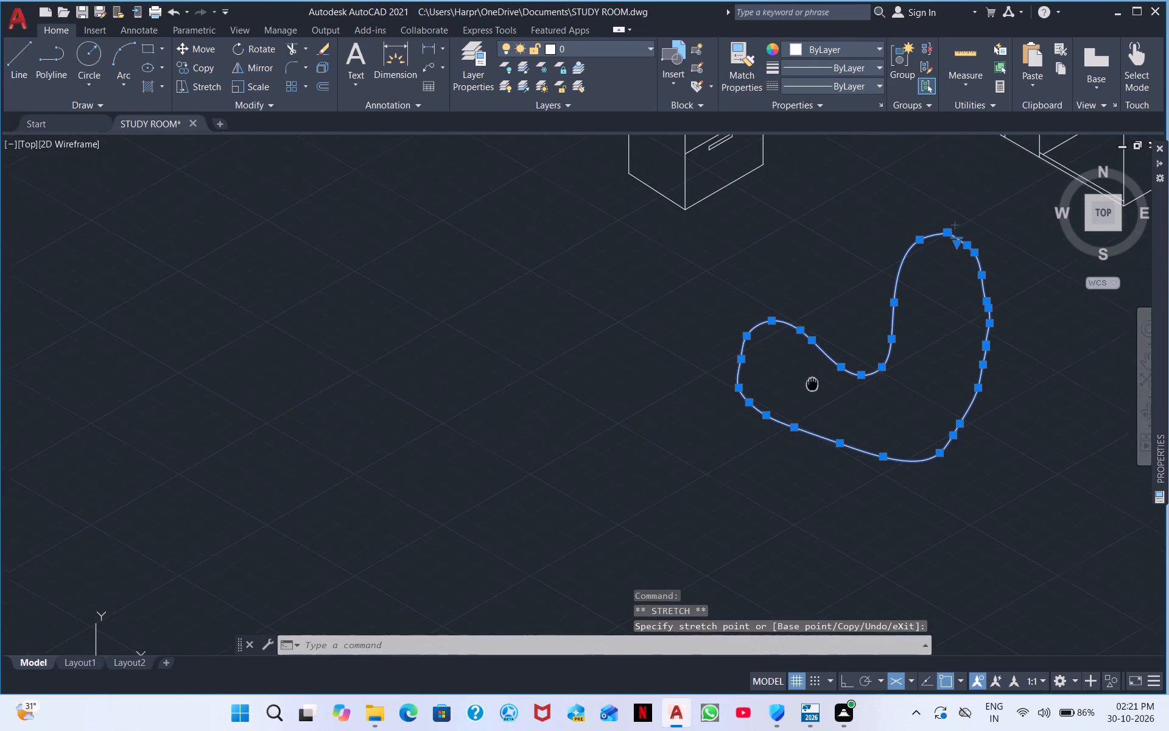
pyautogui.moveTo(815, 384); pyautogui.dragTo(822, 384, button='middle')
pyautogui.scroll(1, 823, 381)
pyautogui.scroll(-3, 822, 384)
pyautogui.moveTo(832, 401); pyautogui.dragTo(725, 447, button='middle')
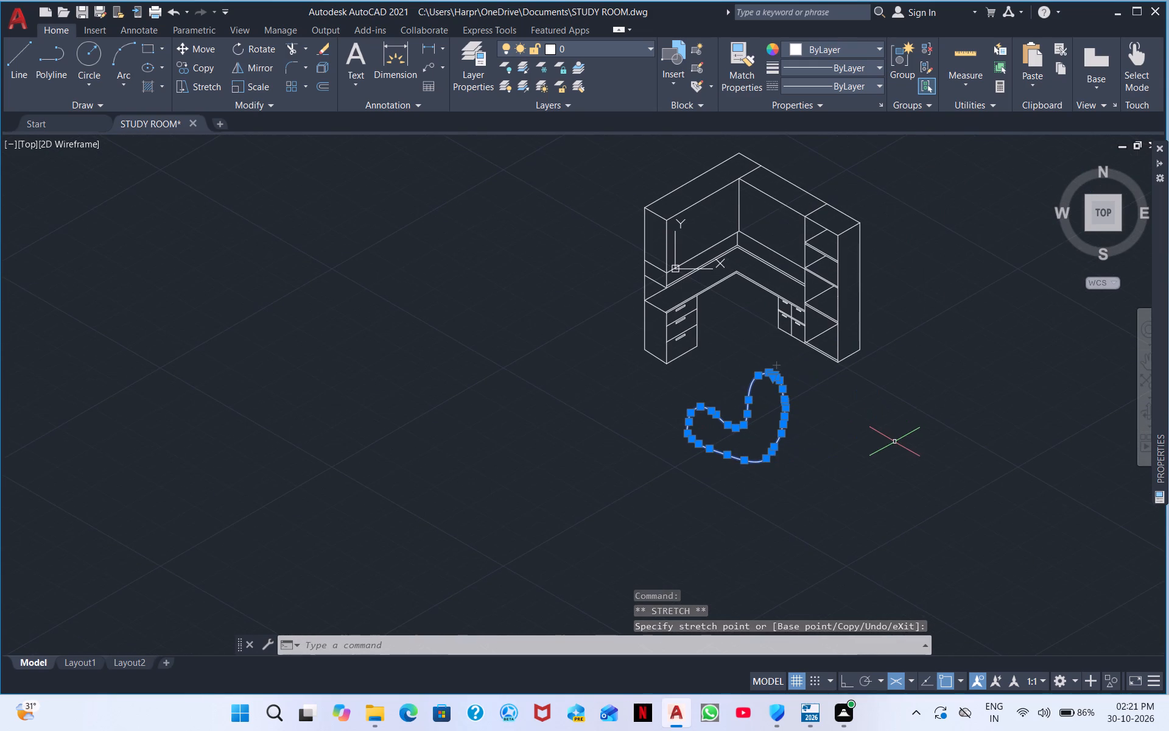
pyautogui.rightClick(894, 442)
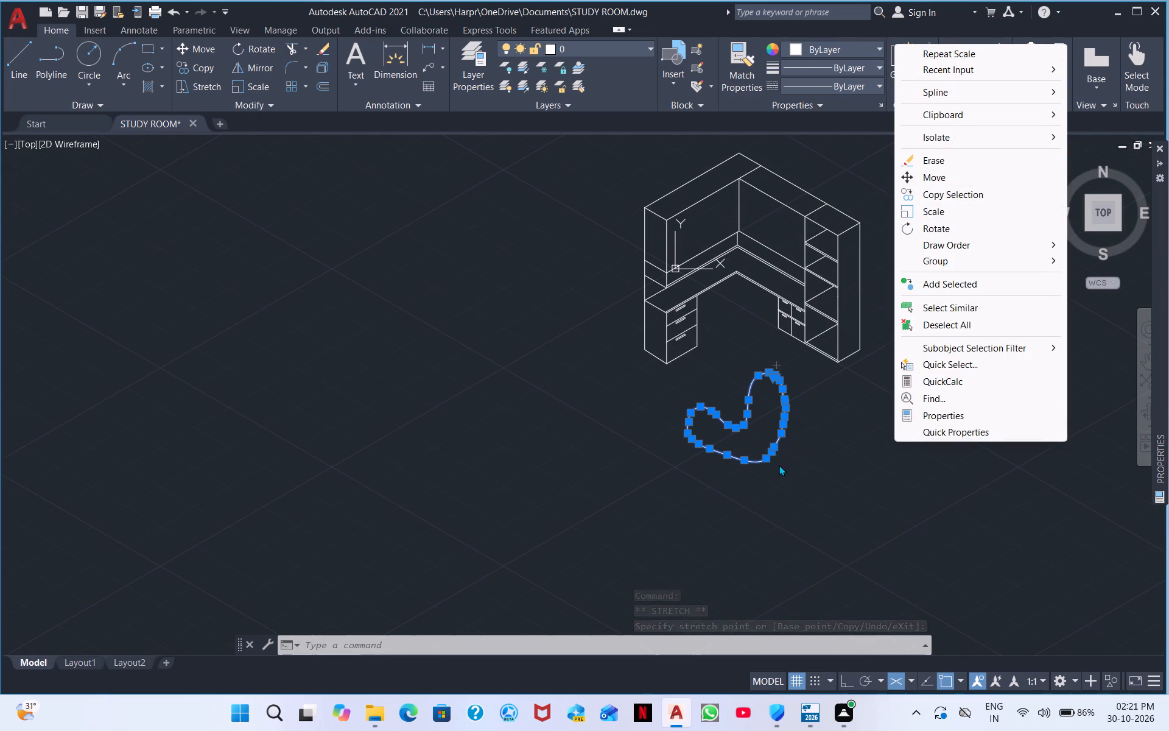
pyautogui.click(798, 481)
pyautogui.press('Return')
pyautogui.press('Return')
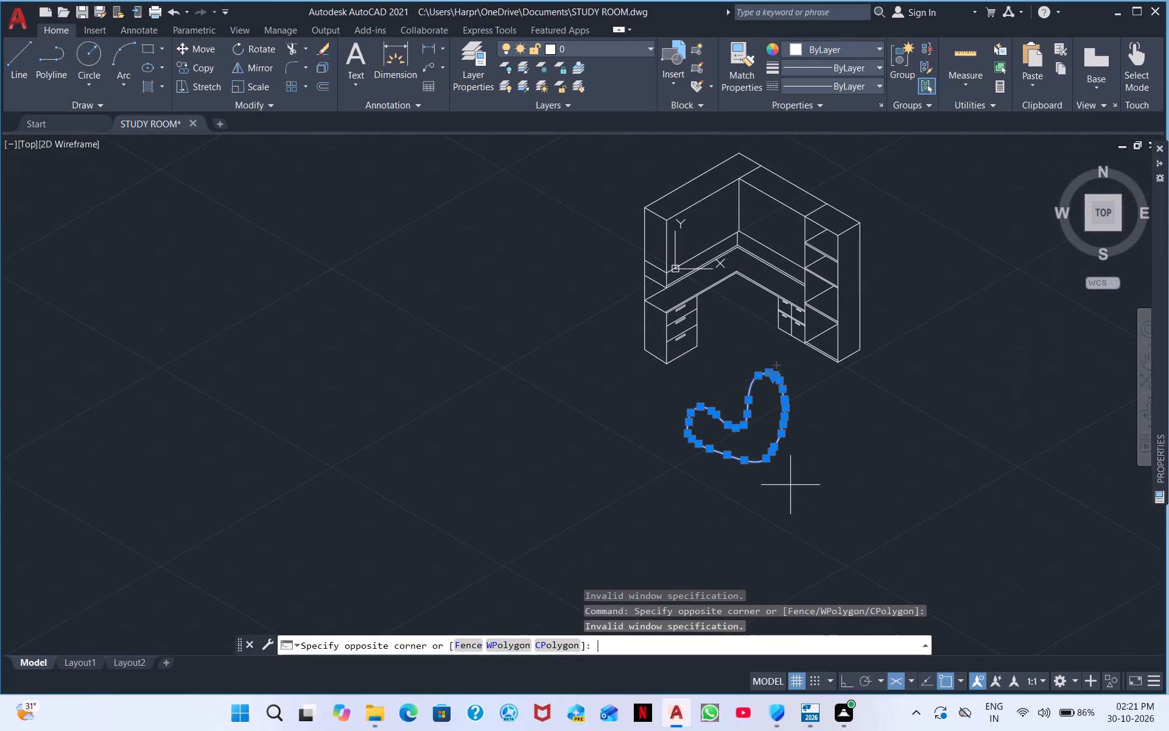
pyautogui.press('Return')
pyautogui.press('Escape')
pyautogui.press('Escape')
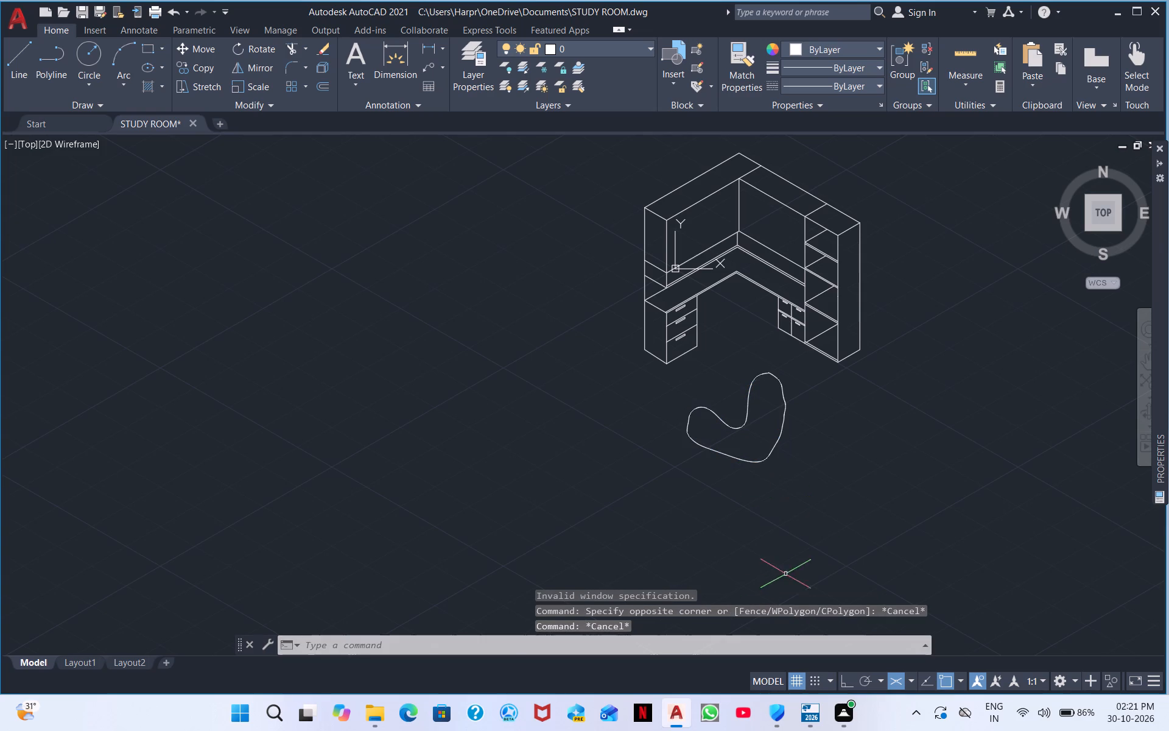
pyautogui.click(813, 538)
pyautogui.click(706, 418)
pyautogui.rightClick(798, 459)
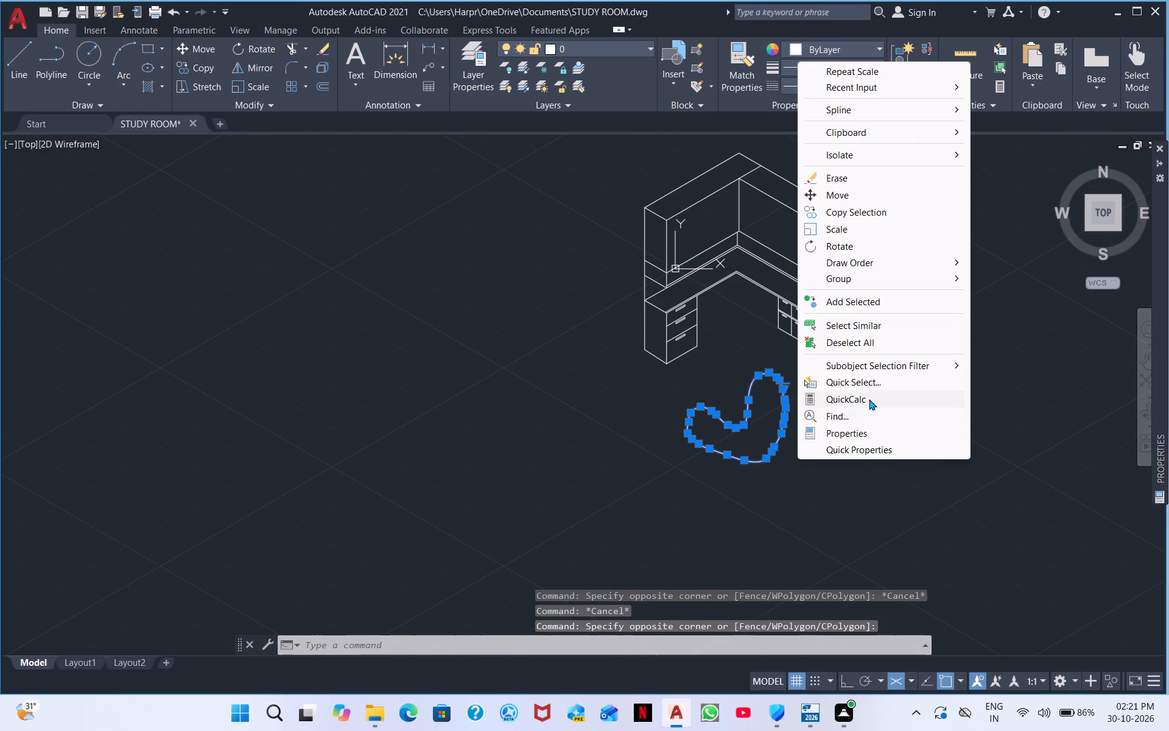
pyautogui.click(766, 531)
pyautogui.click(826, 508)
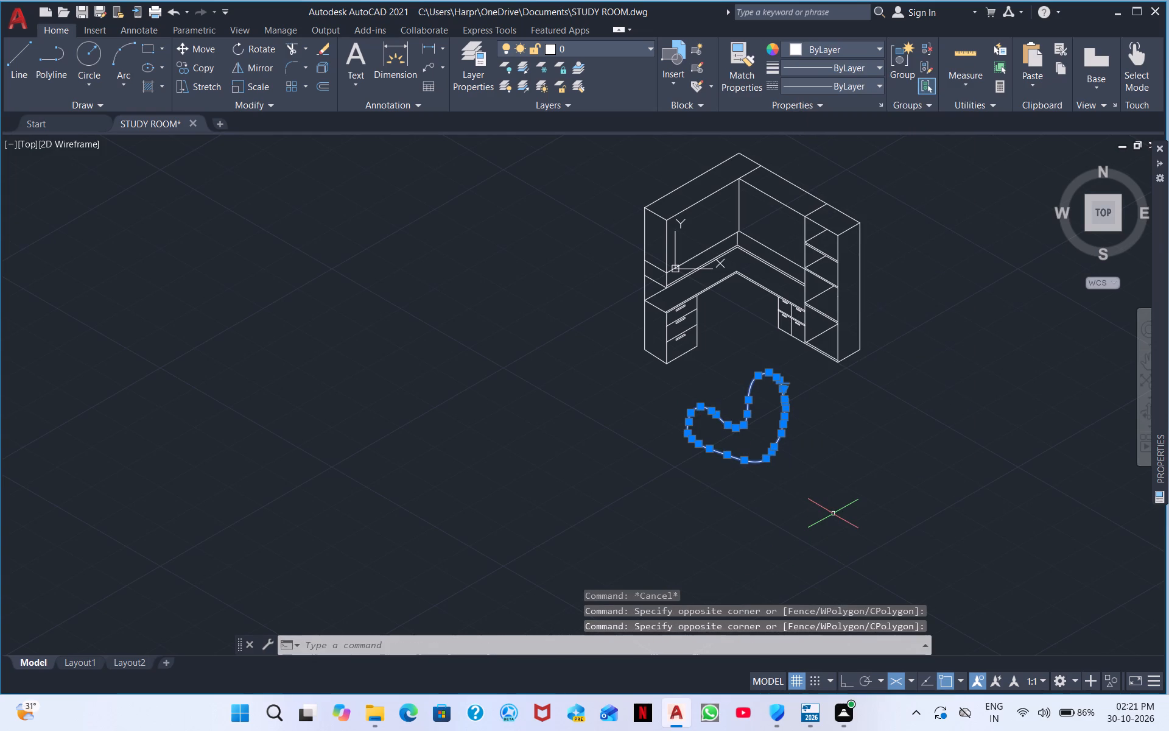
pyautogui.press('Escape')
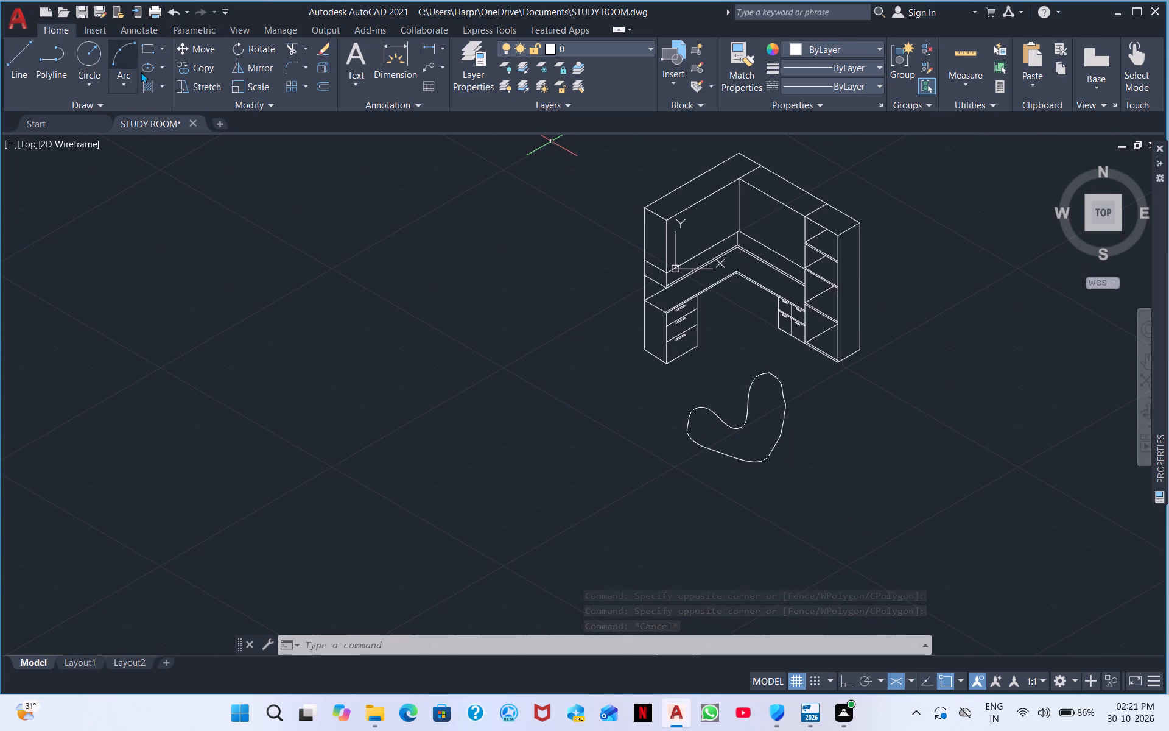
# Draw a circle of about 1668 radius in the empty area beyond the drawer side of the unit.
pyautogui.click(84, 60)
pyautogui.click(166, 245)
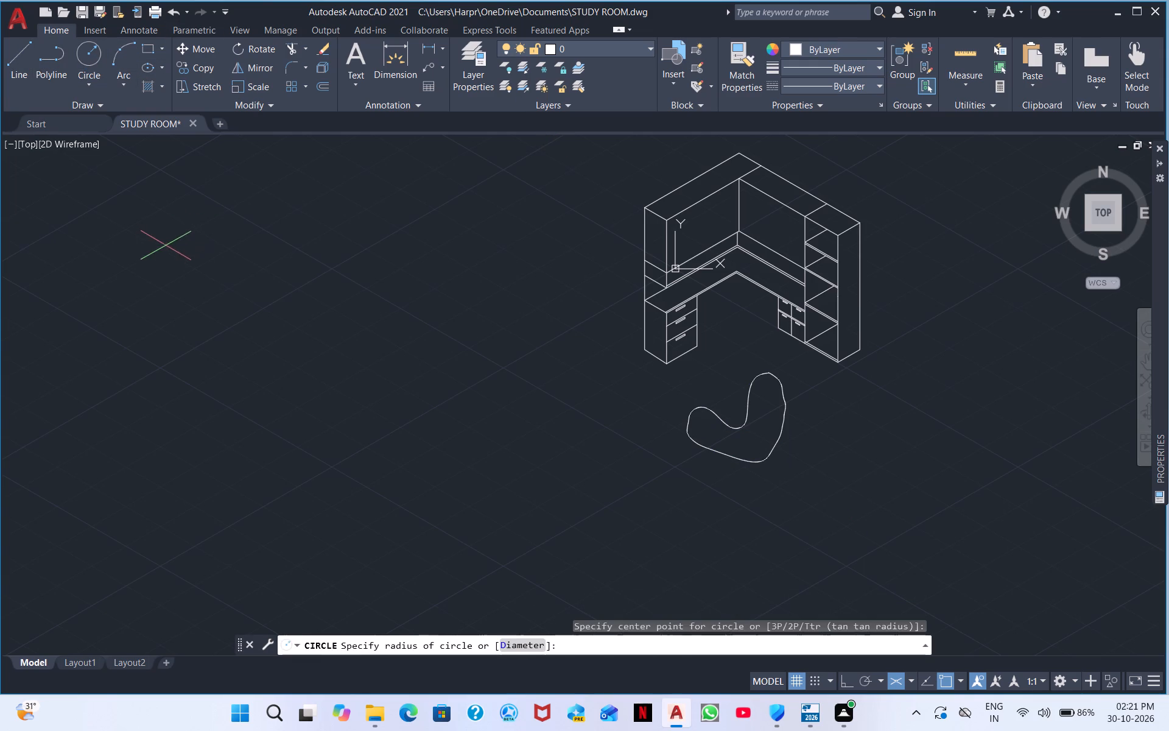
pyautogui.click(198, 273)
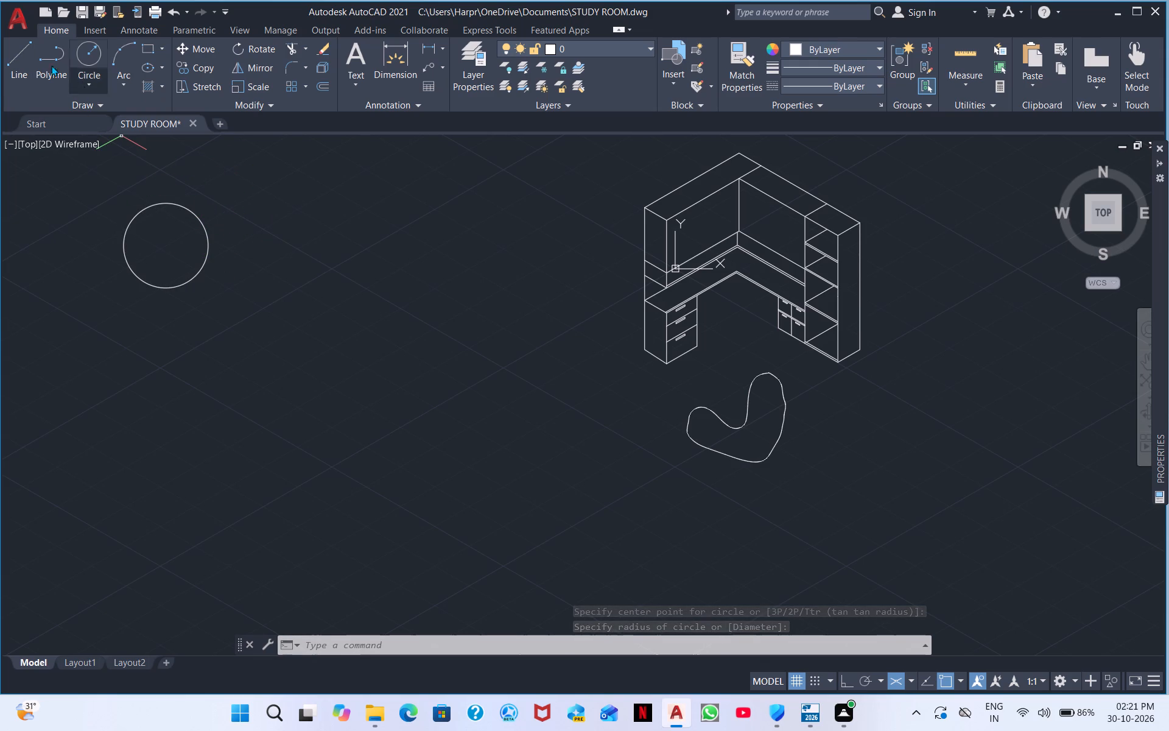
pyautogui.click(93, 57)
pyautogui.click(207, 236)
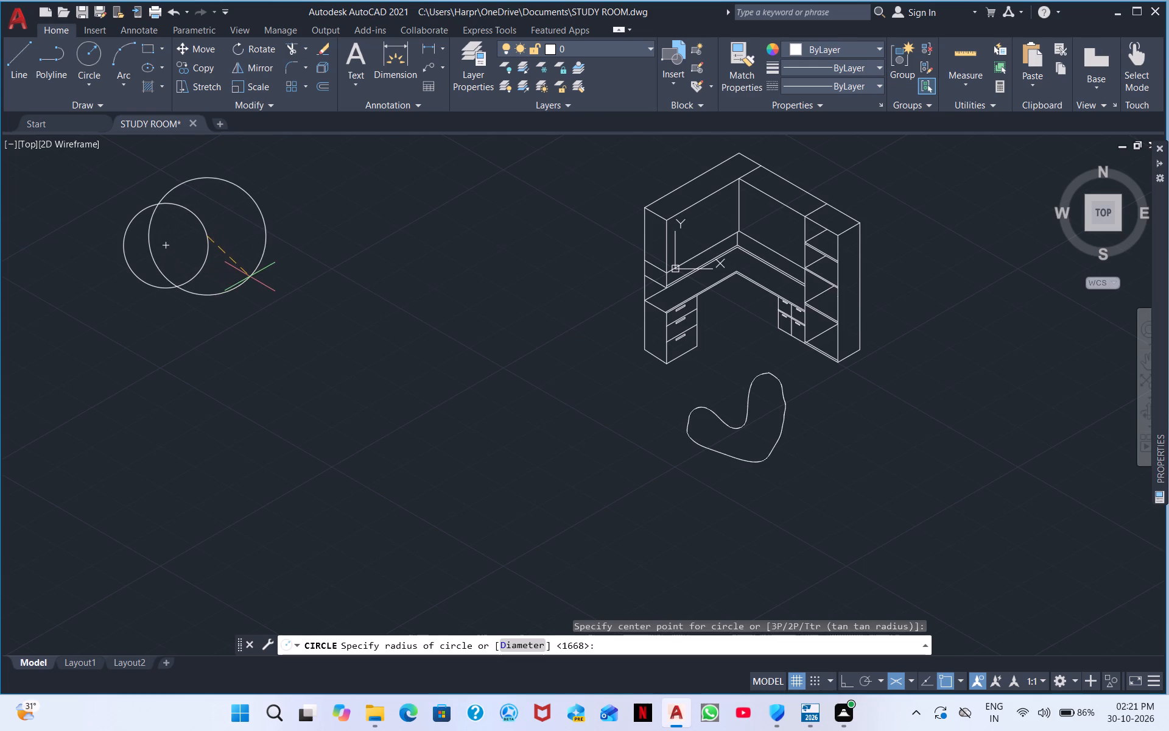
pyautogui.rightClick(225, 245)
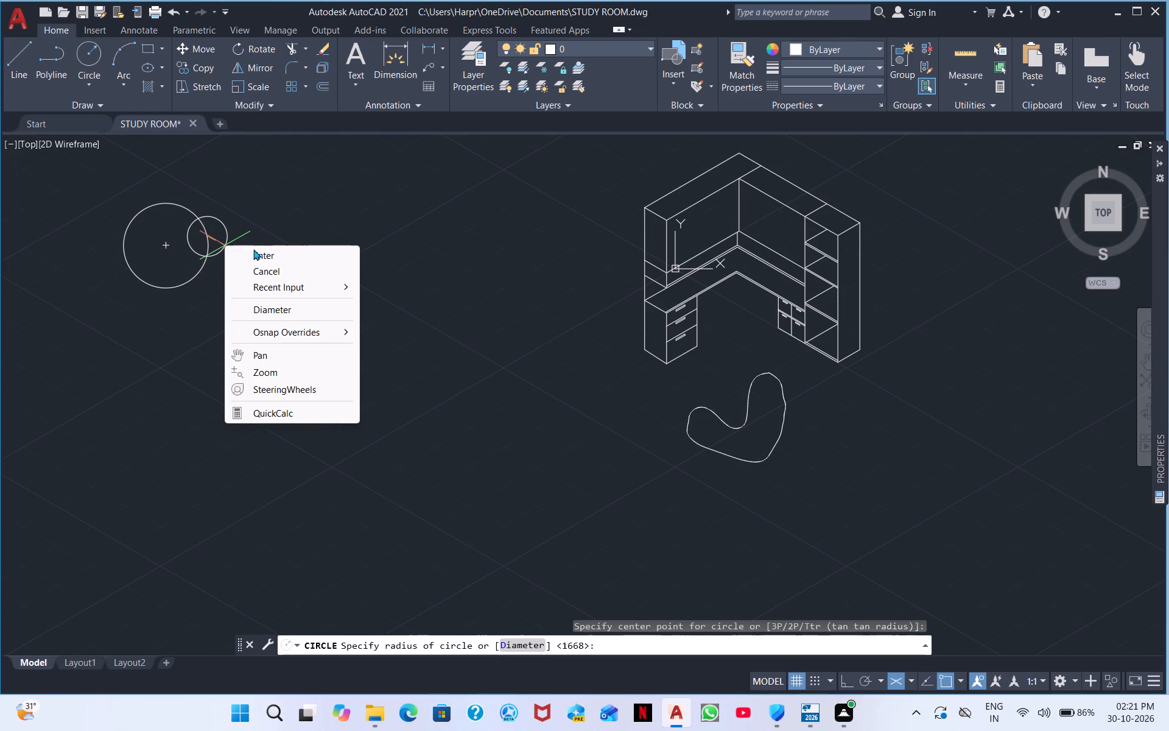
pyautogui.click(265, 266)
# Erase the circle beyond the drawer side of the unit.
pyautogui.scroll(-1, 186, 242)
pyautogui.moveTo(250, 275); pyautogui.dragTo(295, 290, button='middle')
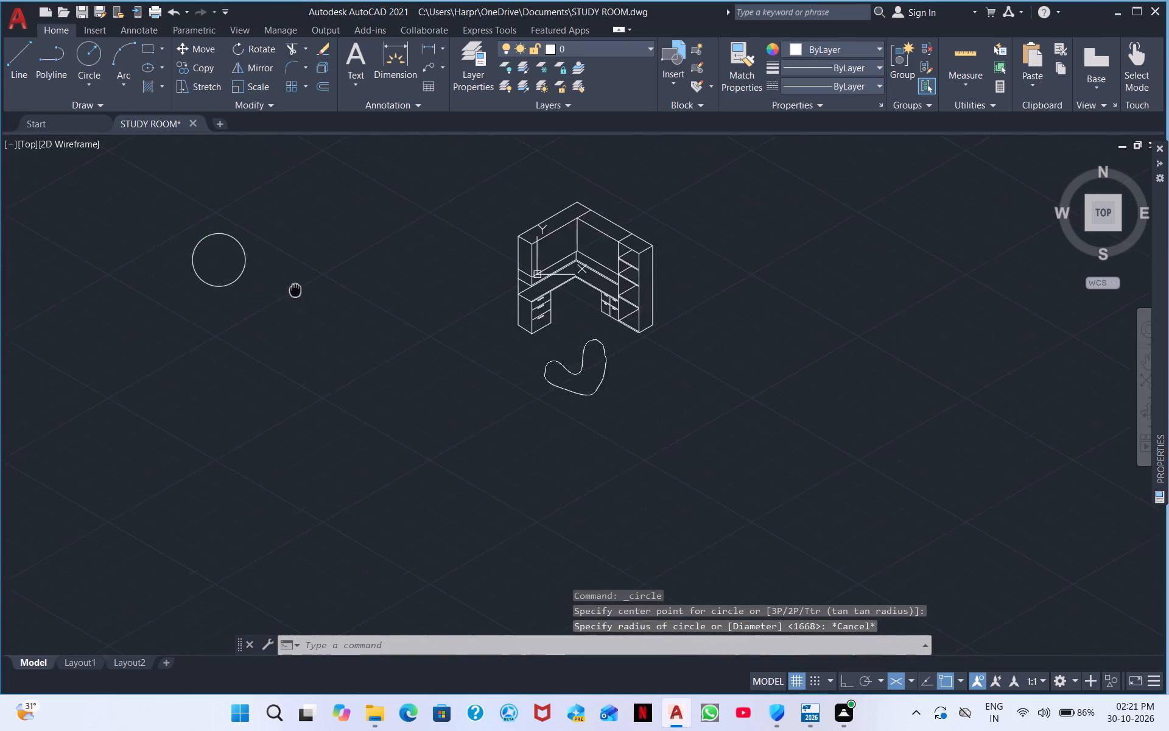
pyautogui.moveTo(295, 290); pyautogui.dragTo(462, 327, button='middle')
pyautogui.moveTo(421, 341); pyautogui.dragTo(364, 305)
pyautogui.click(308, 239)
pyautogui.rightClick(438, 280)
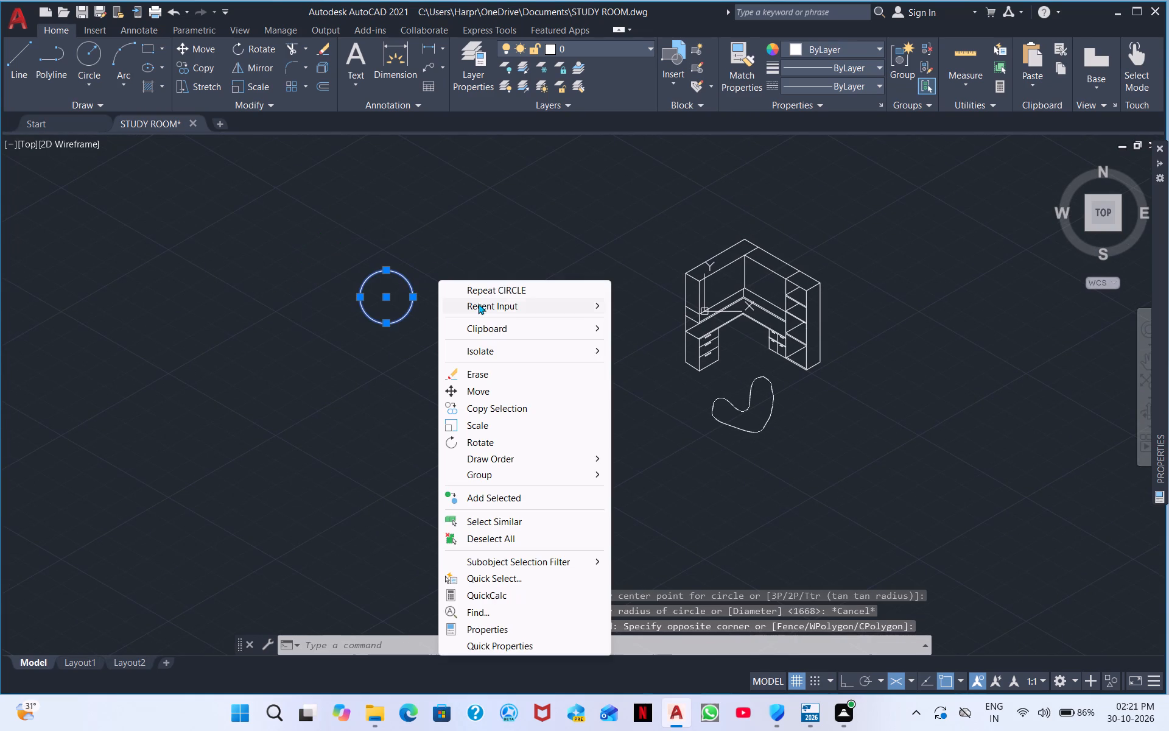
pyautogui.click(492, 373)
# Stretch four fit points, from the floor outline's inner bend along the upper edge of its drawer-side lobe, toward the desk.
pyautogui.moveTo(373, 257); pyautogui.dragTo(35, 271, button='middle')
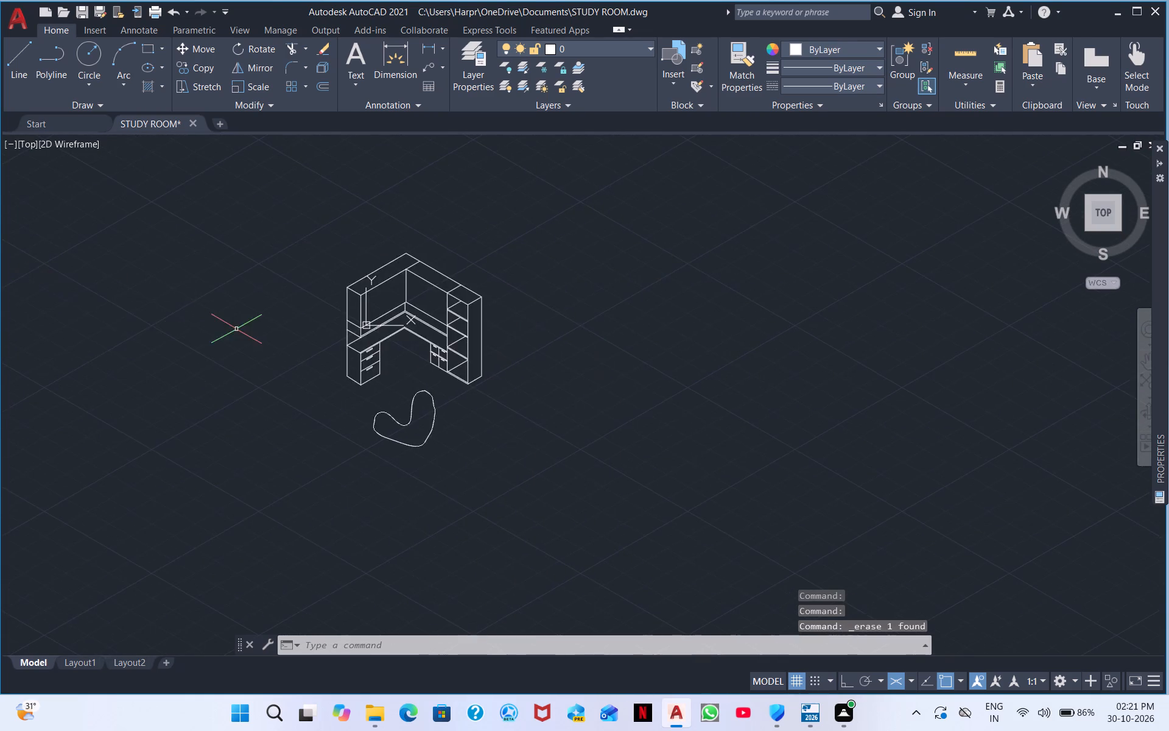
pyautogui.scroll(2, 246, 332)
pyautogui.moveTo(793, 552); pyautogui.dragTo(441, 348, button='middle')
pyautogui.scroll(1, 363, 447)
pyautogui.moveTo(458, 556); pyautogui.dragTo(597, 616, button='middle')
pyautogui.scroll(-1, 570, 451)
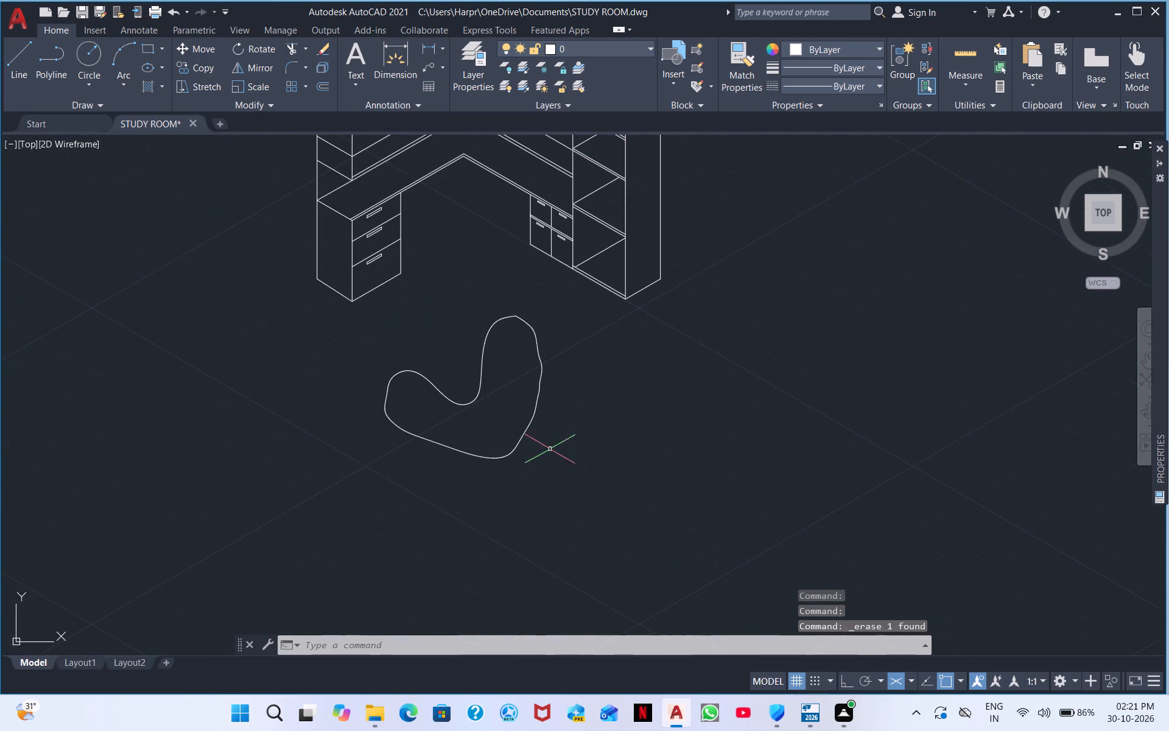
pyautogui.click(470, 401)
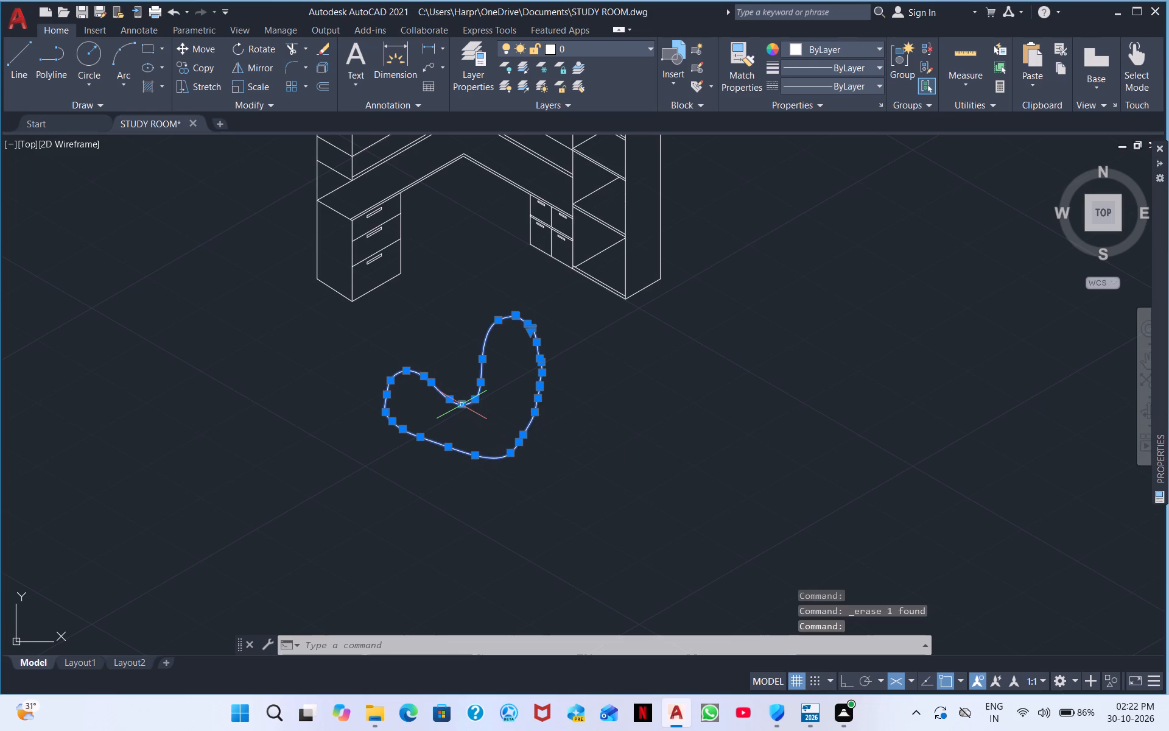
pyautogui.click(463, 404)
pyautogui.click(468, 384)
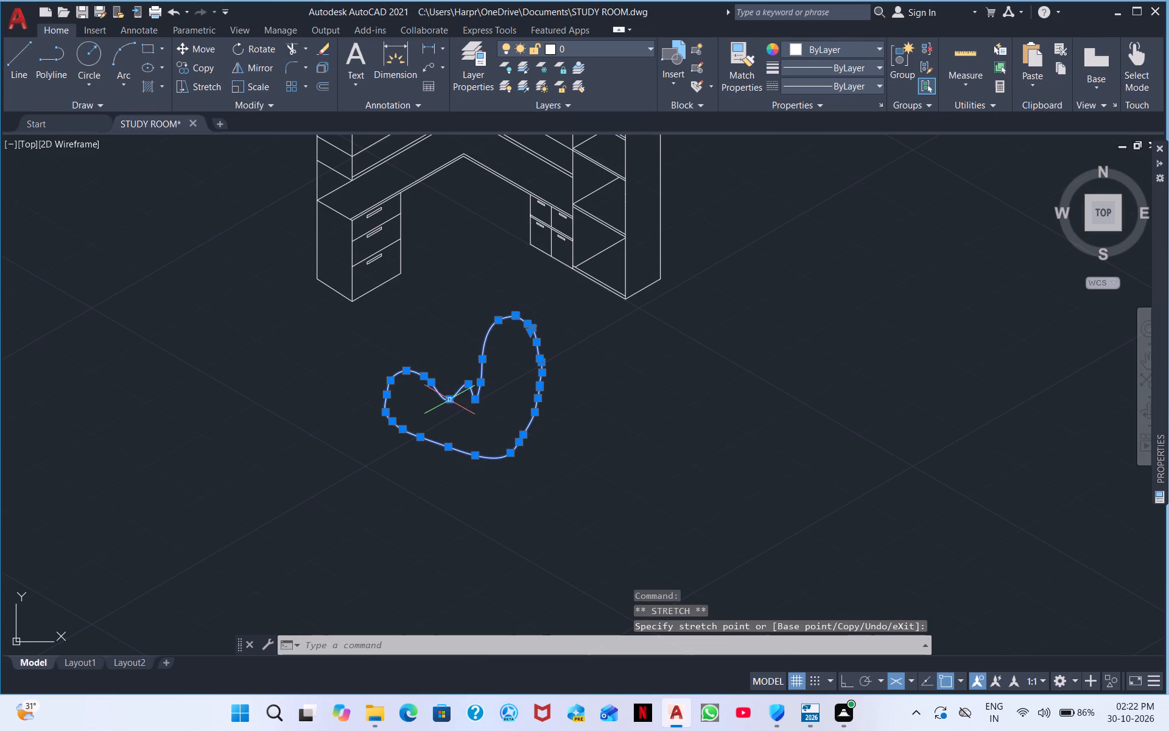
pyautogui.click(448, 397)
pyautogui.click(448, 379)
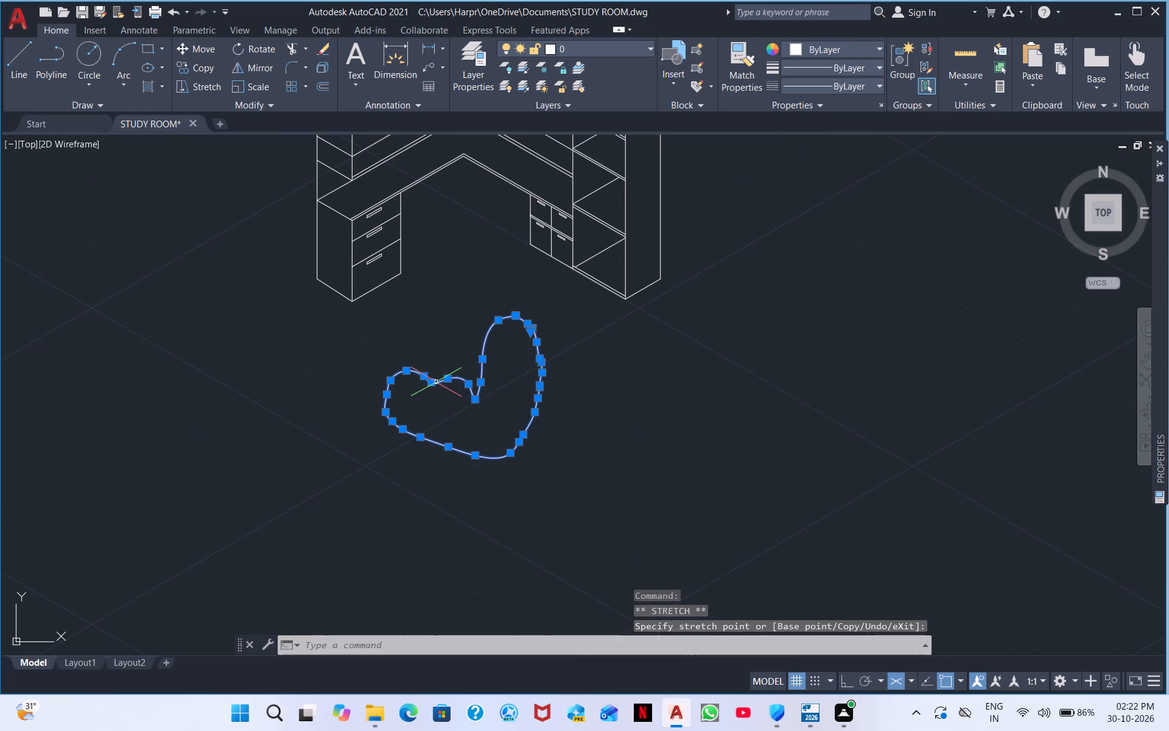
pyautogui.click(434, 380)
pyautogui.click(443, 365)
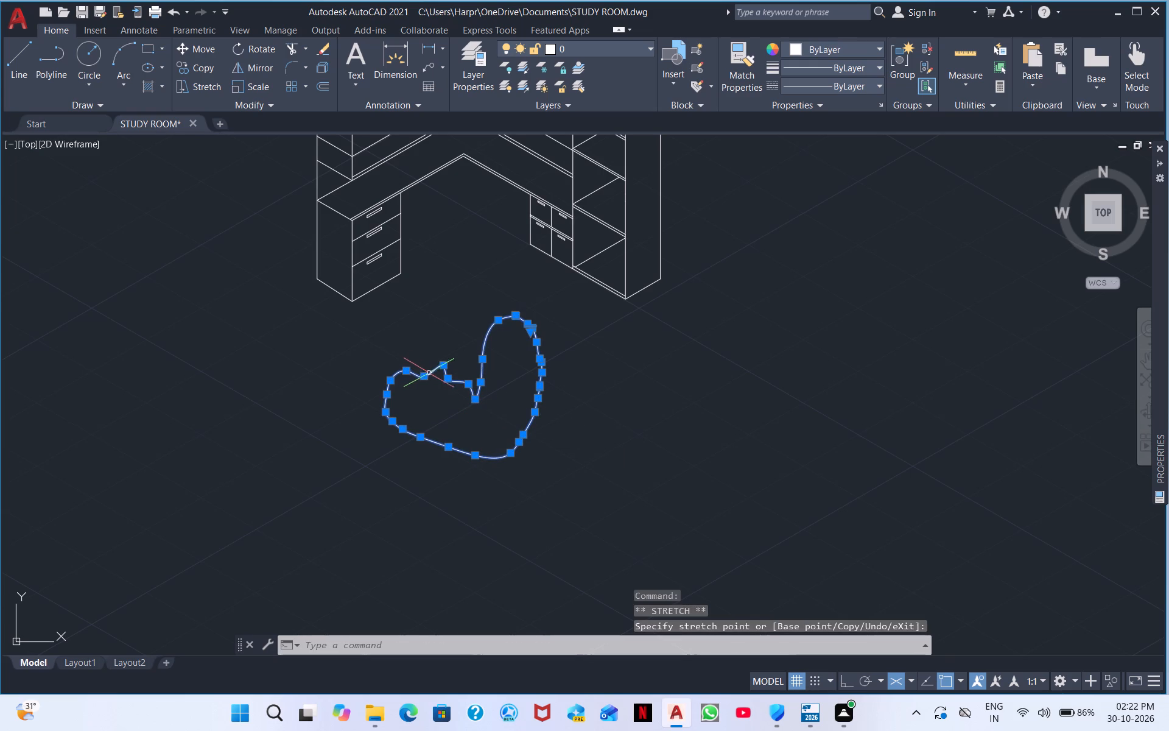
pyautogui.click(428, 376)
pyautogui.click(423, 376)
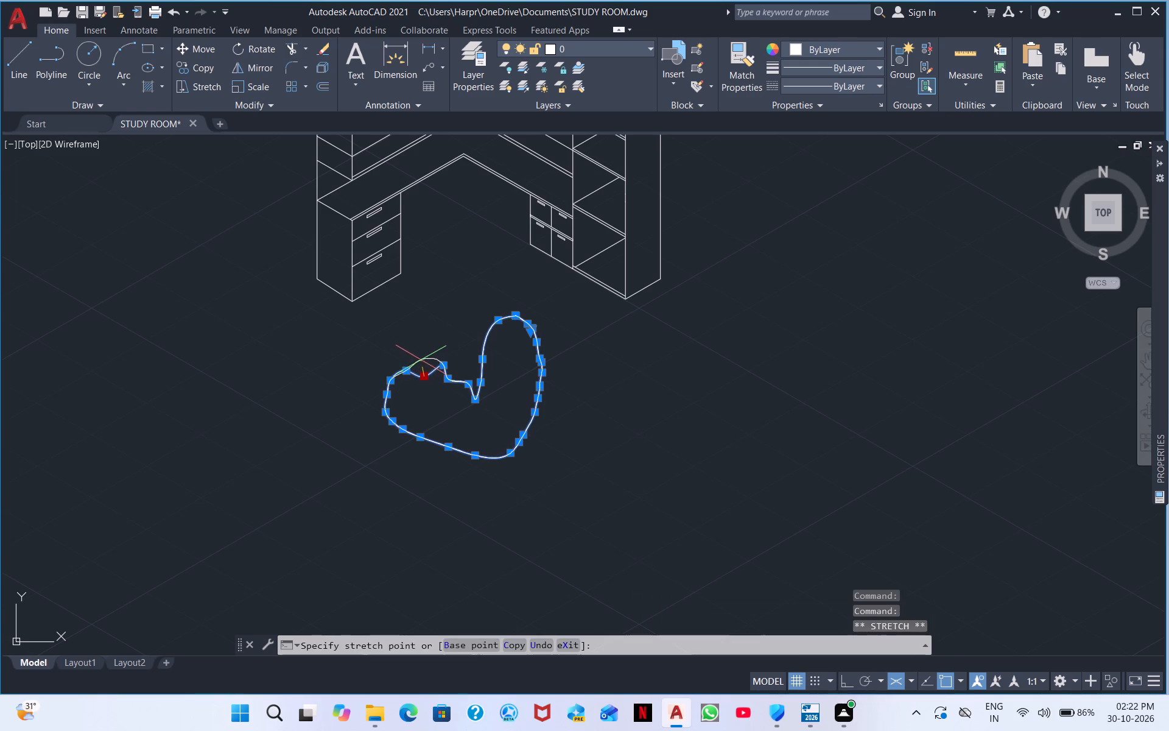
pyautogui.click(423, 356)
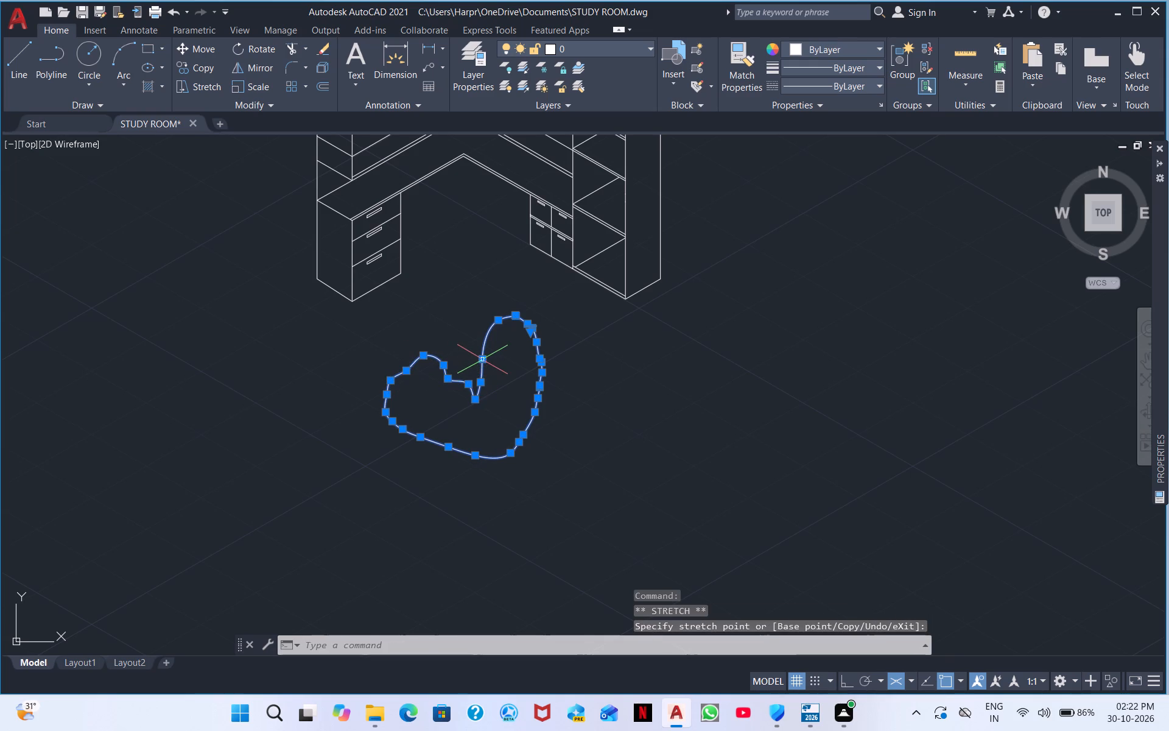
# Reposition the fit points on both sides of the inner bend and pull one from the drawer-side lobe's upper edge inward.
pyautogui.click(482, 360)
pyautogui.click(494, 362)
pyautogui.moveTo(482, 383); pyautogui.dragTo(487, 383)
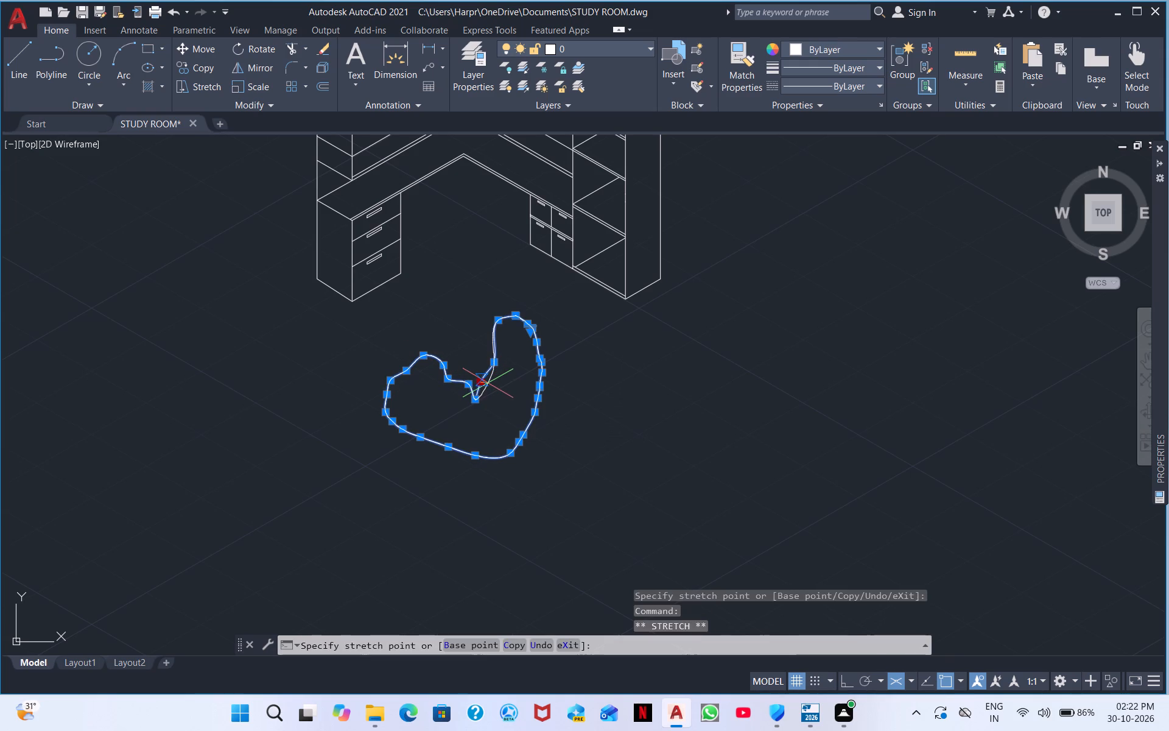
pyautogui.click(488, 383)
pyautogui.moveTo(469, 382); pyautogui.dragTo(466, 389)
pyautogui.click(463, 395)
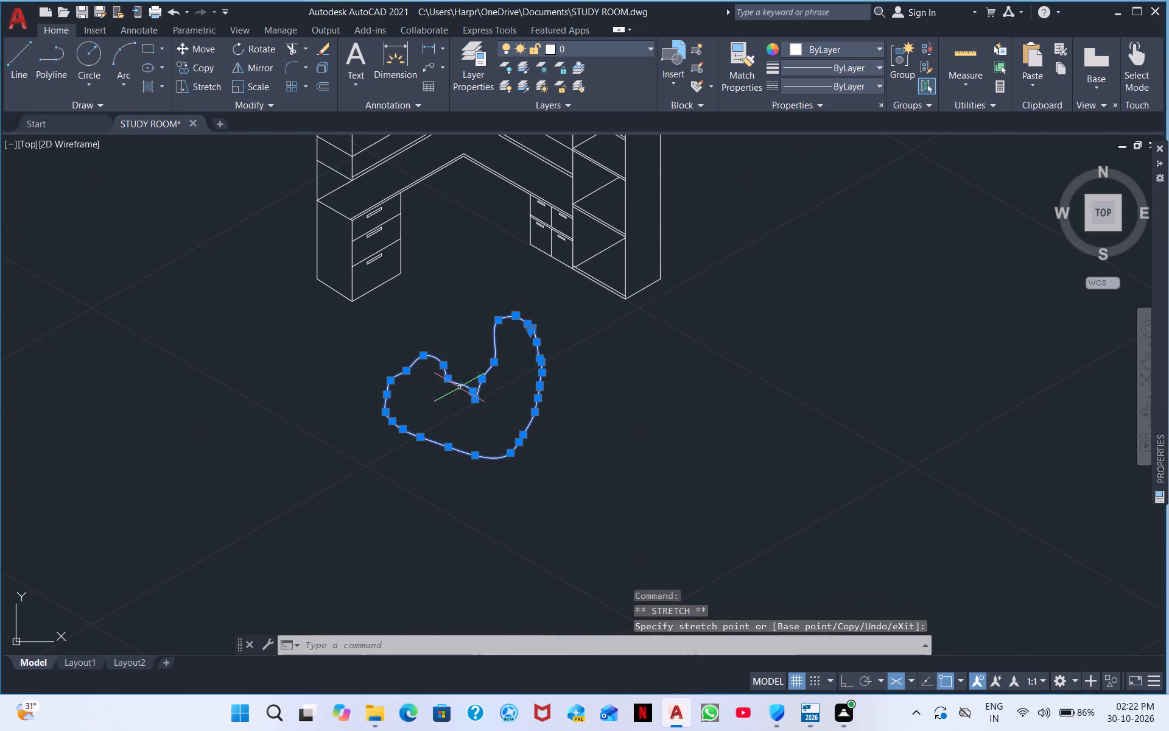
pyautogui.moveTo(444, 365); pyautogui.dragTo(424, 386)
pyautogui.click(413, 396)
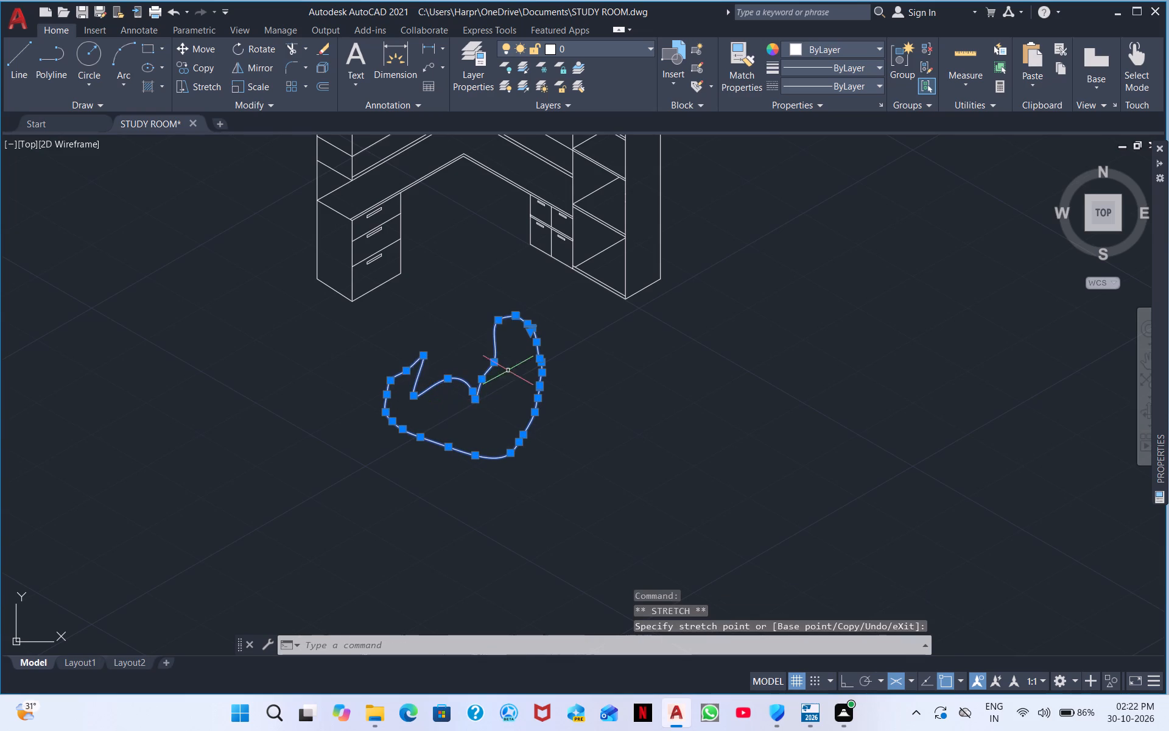
# Erase the curved spline floor outline below the study unit.
pyautogui.press('Escape')
pyautogui.moveTo(581, 461); pyautogui.dragTo(475, 428)
pyautogui.click(437, 392)
pyautogui.rightClick(627, 427)
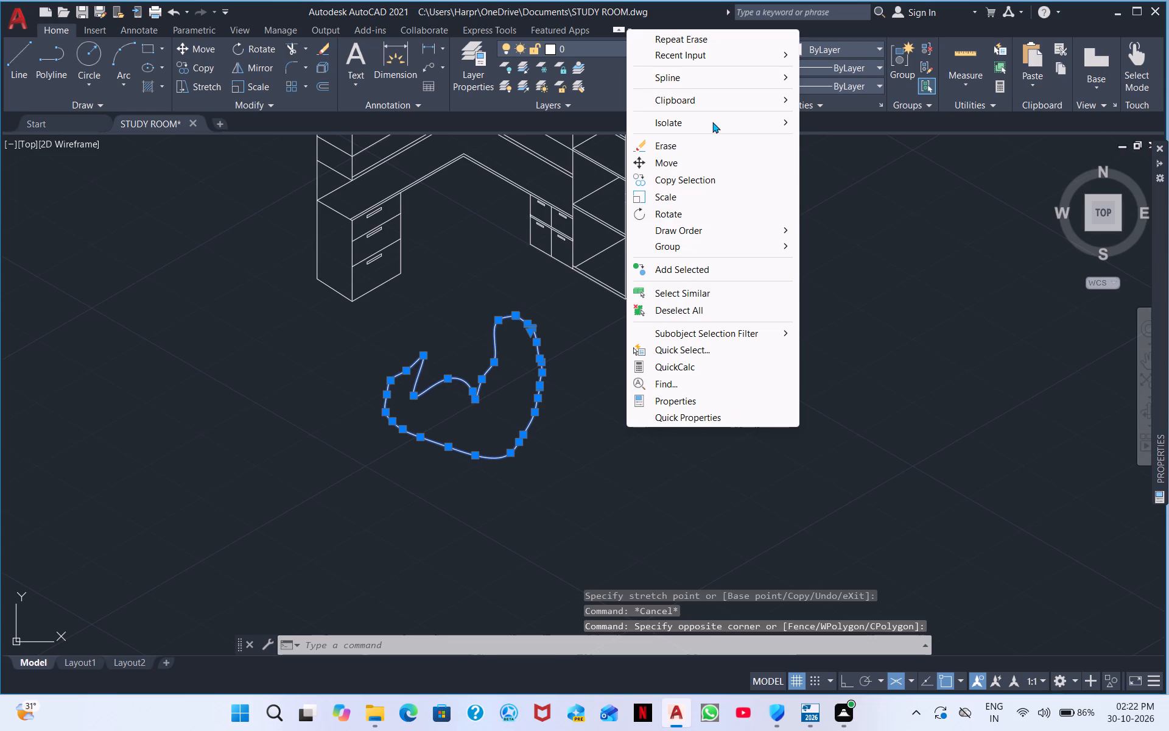
pyautogui.click(681, 146)
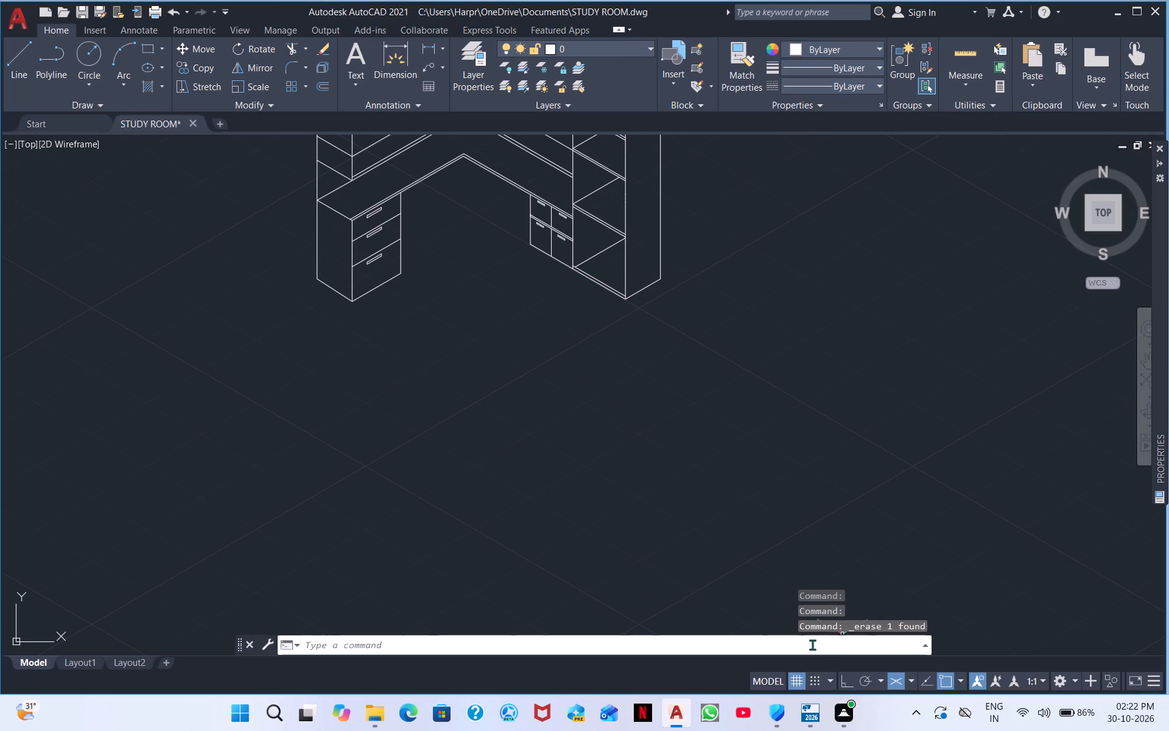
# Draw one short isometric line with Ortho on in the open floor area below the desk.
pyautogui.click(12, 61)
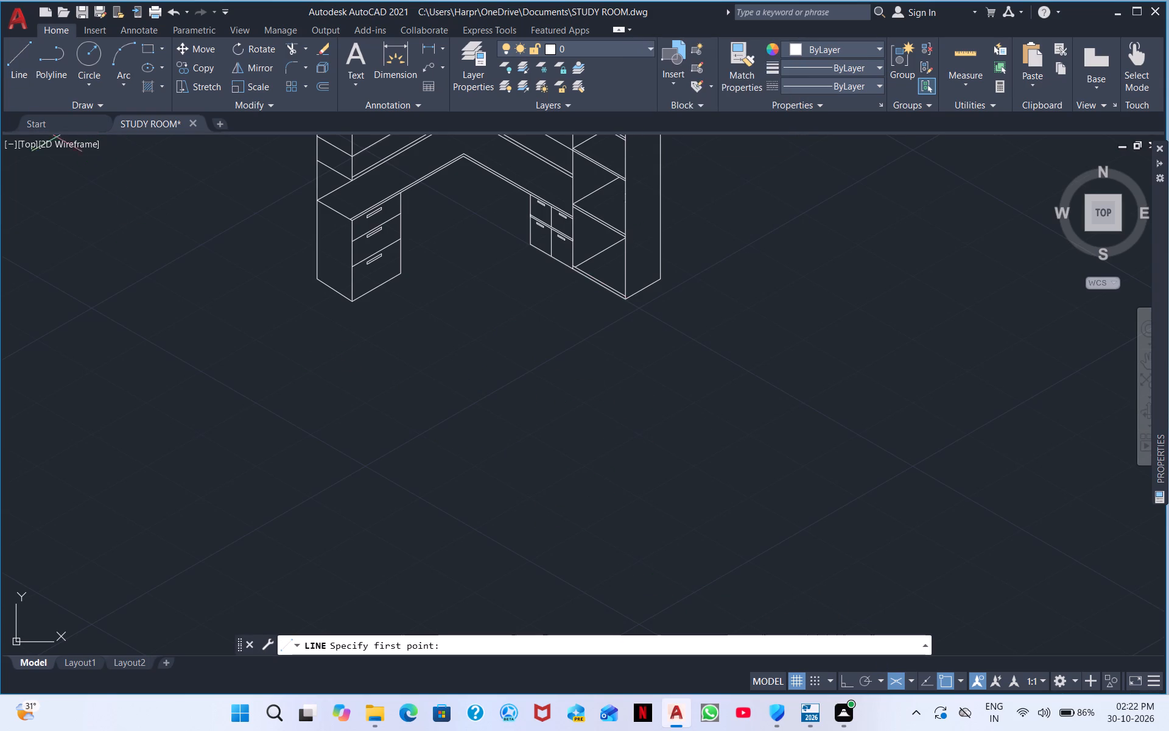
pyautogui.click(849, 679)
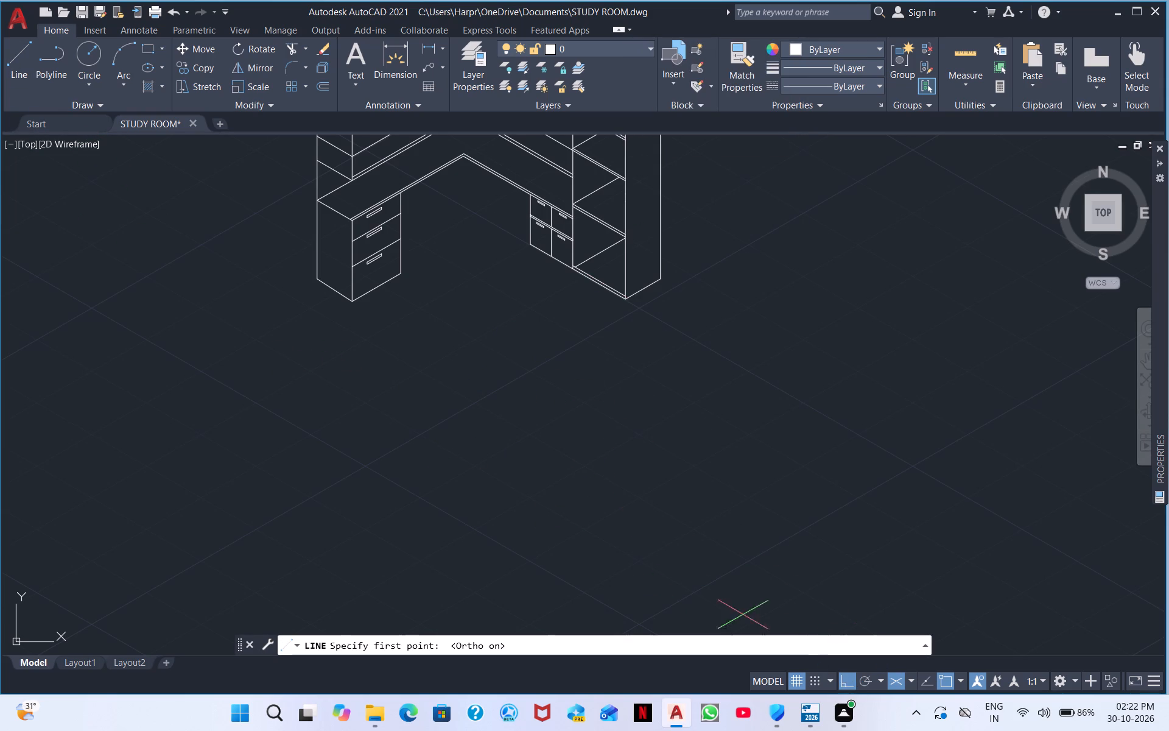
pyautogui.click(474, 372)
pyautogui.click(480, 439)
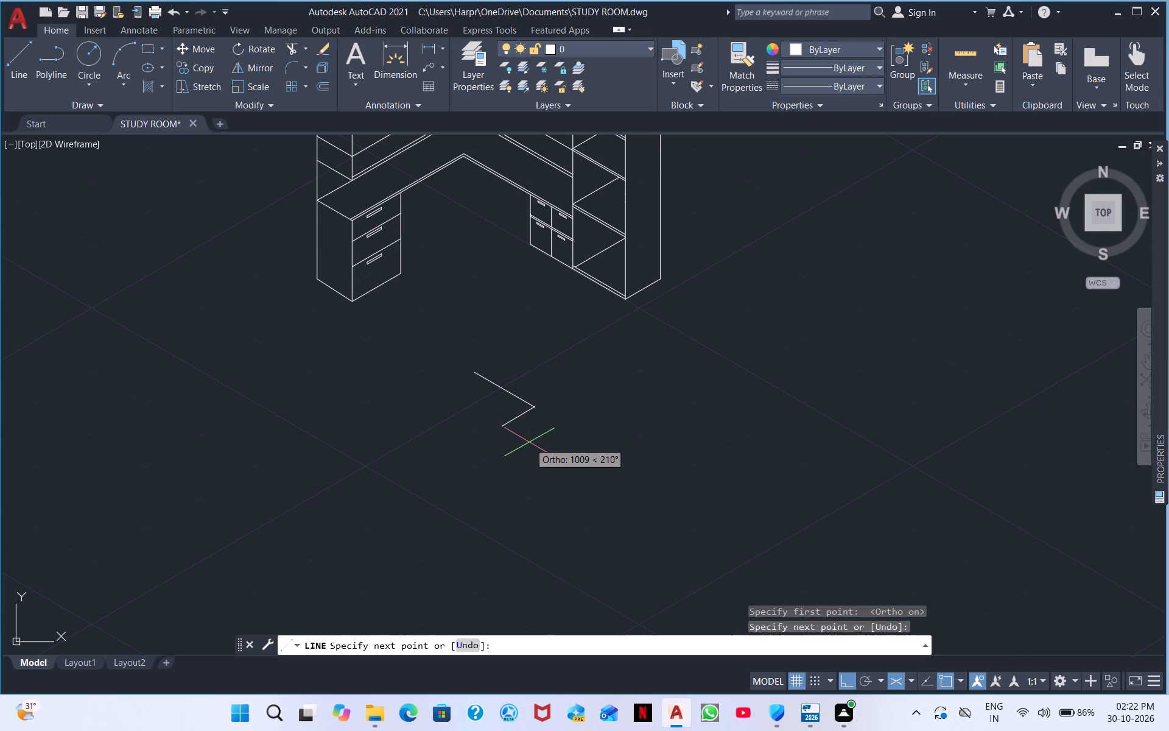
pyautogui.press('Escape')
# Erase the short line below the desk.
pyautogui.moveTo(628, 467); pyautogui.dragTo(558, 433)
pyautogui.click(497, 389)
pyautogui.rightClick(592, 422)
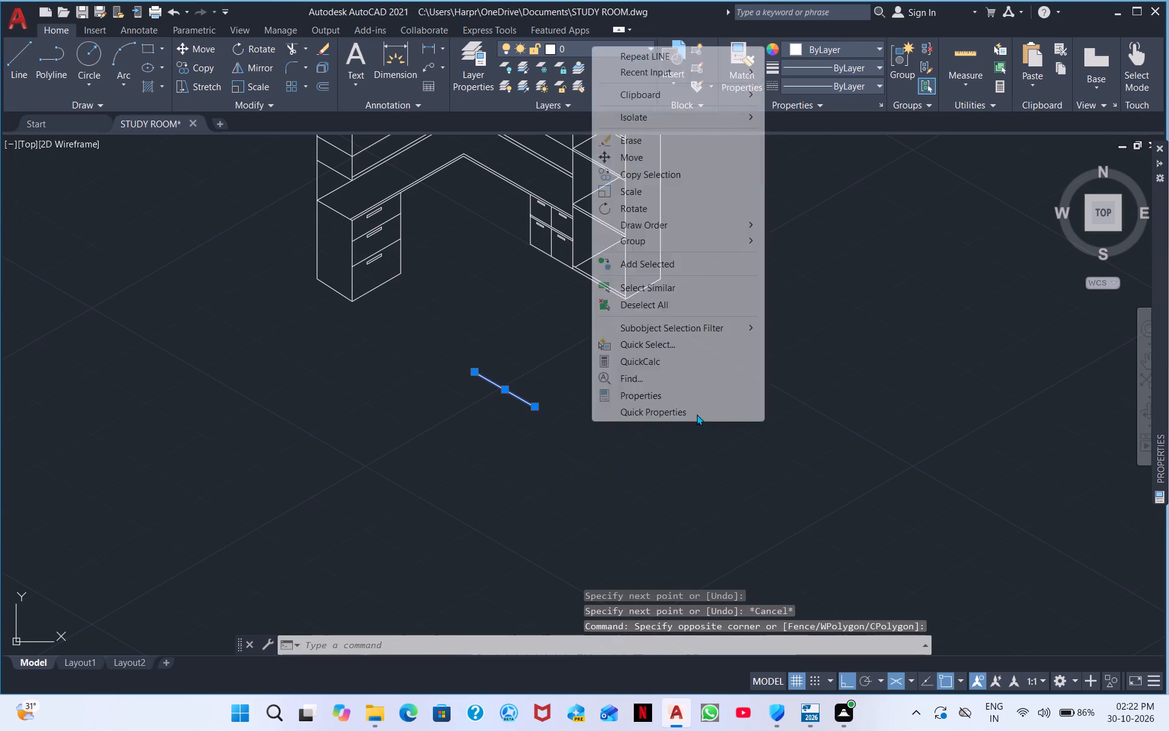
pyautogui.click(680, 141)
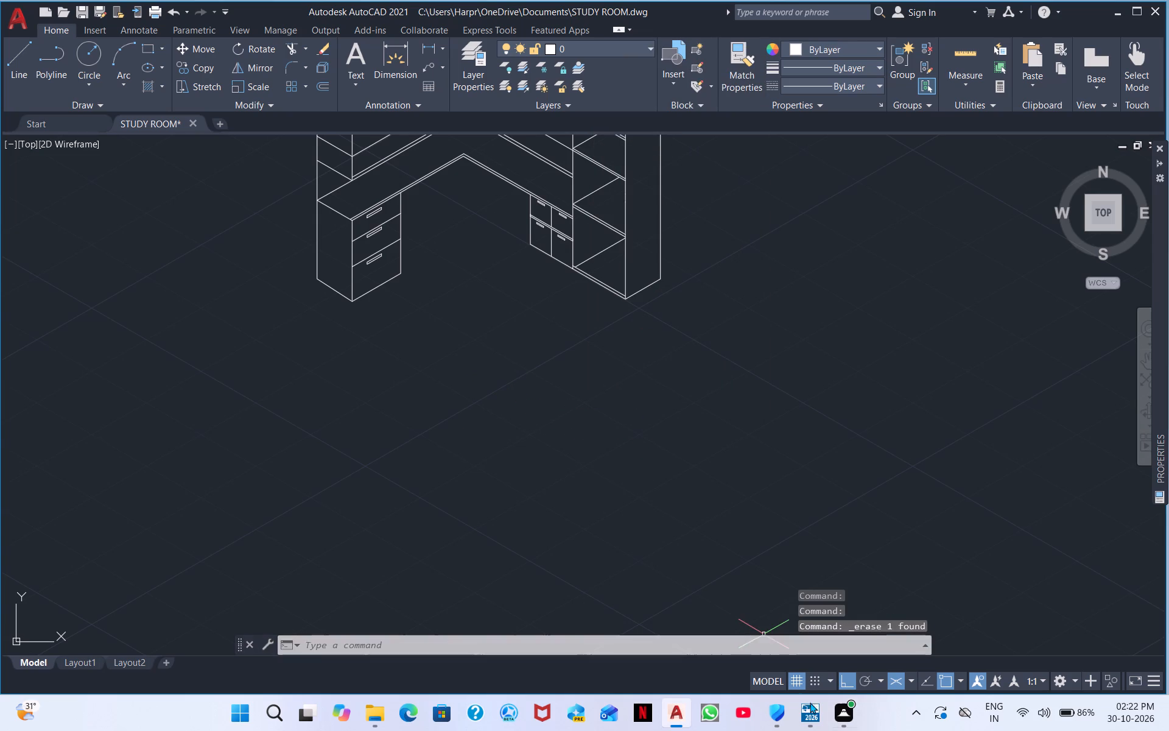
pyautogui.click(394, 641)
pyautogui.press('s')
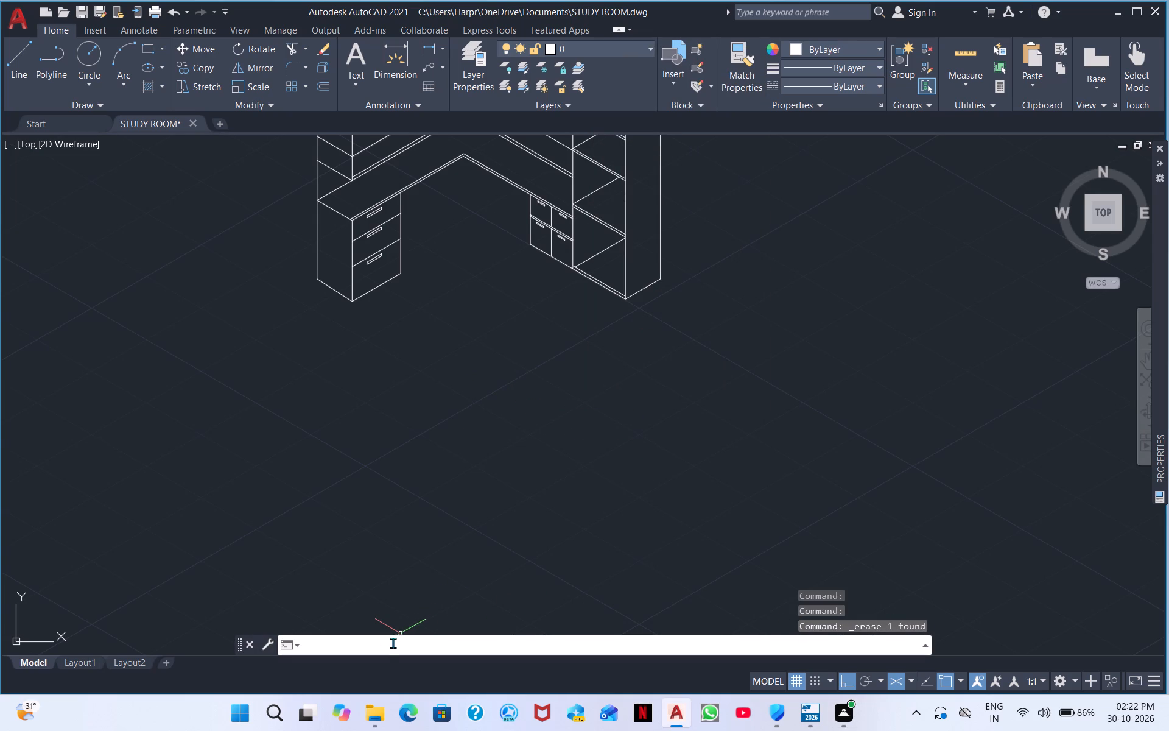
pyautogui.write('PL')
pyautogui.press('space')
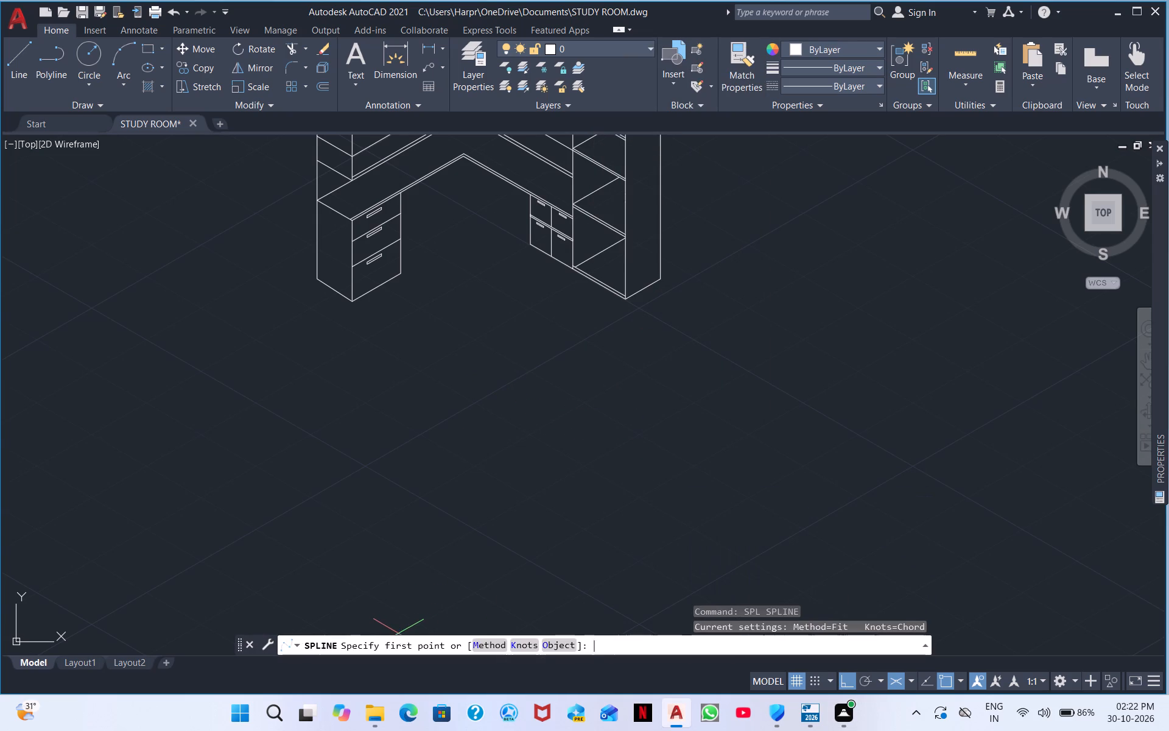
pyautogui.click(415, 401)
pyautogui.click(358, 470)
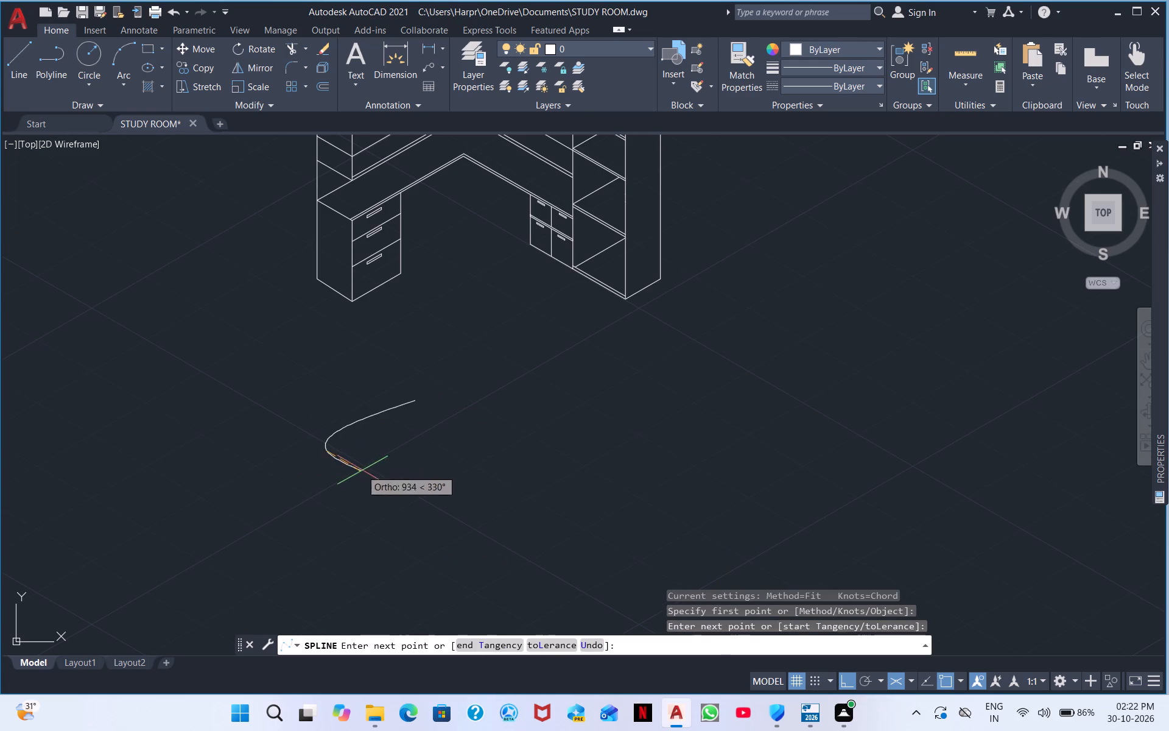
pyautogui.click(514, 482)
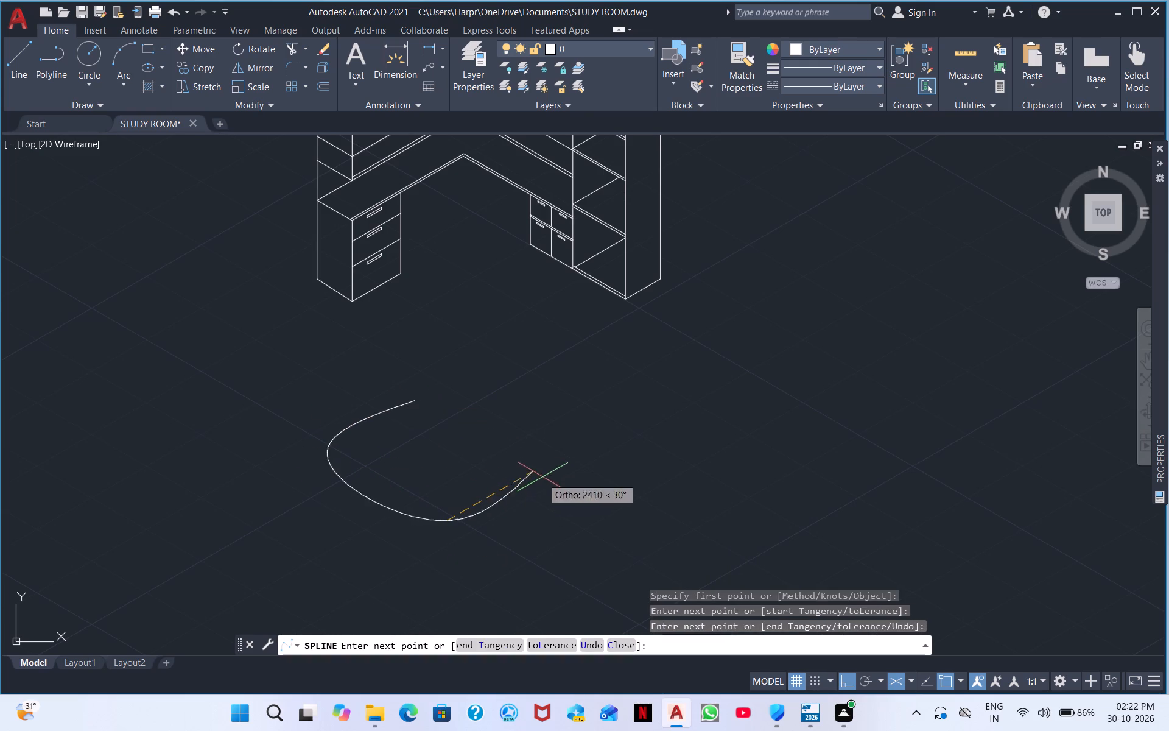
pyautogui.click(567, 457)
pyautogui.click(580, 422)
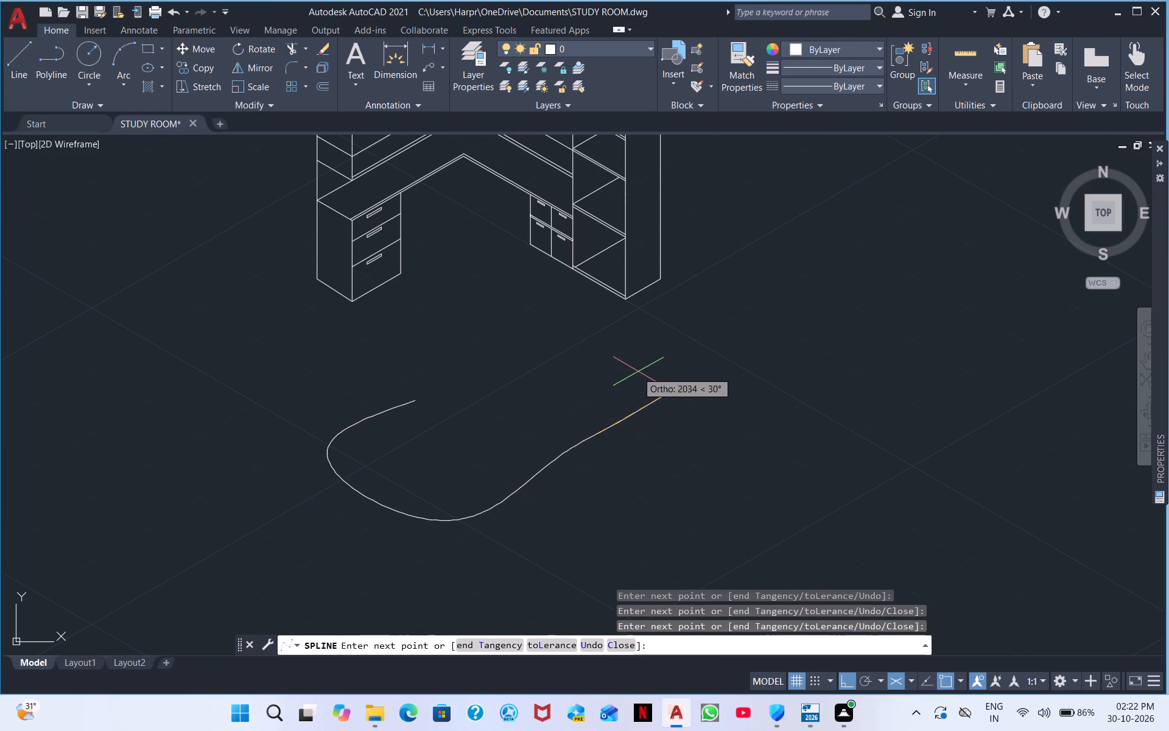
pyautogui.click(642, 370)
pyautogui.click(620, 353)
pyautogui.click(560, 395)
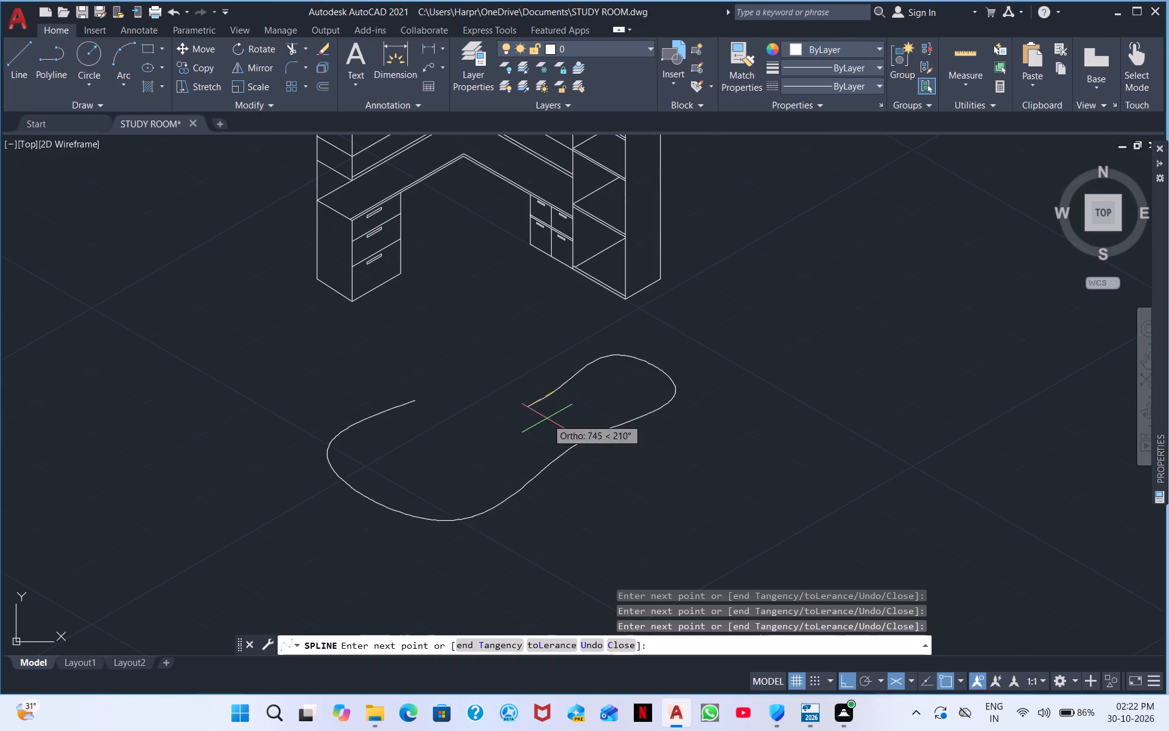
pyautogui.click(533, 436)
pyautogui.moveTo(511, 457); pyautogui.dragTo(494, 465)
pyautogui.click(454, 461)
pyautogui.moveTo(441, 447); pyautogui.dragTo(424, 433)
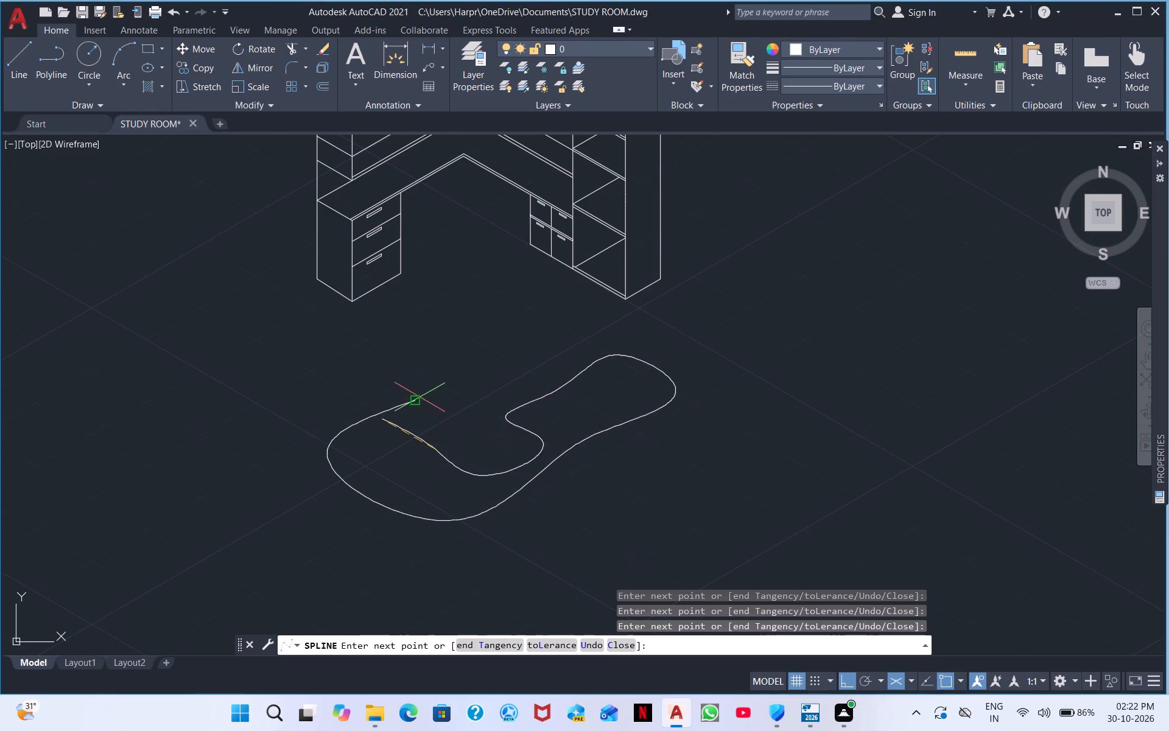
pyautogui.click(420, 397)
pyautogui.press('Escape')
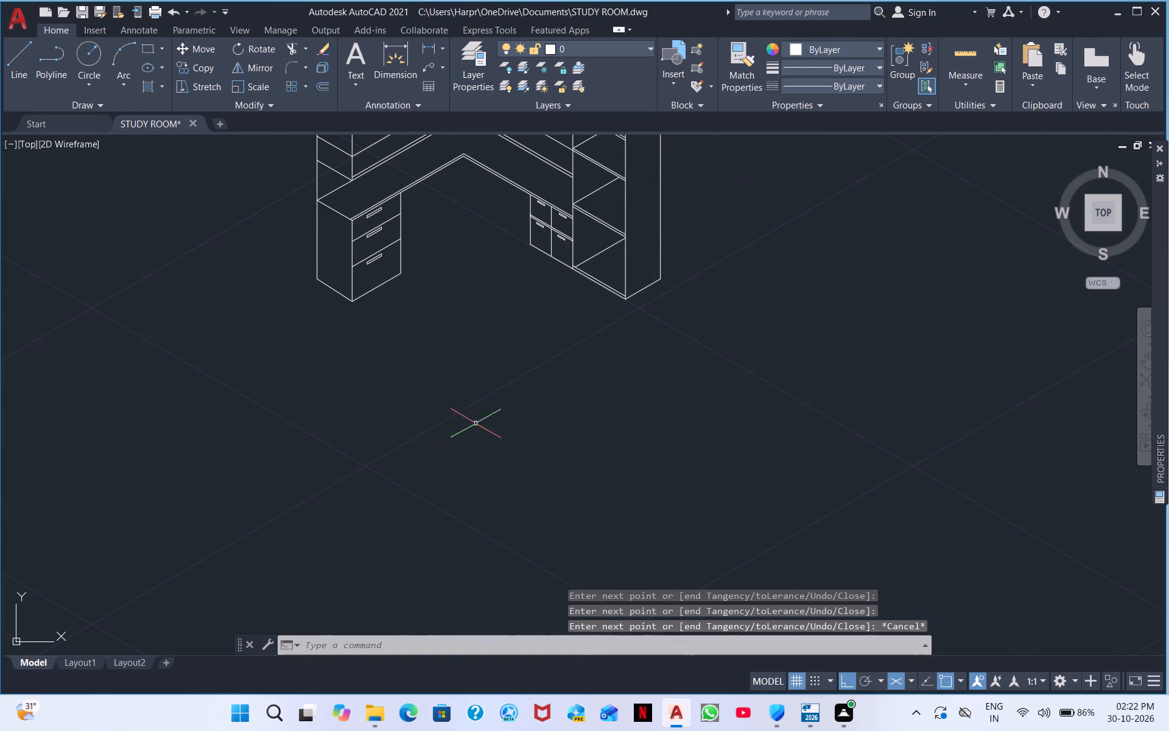
# Turn Ortho off and start a fit-point spline in front of the four-door cabinet, curving it down the floor shape's inner side to the bend.
pyautogui.scroll(-1, 508, 442)
pyautogui.moveTo(486, 426); pyautogui.dragTo(179, 532, button='middle')
pyautogui.scroll(2, 179, 532)
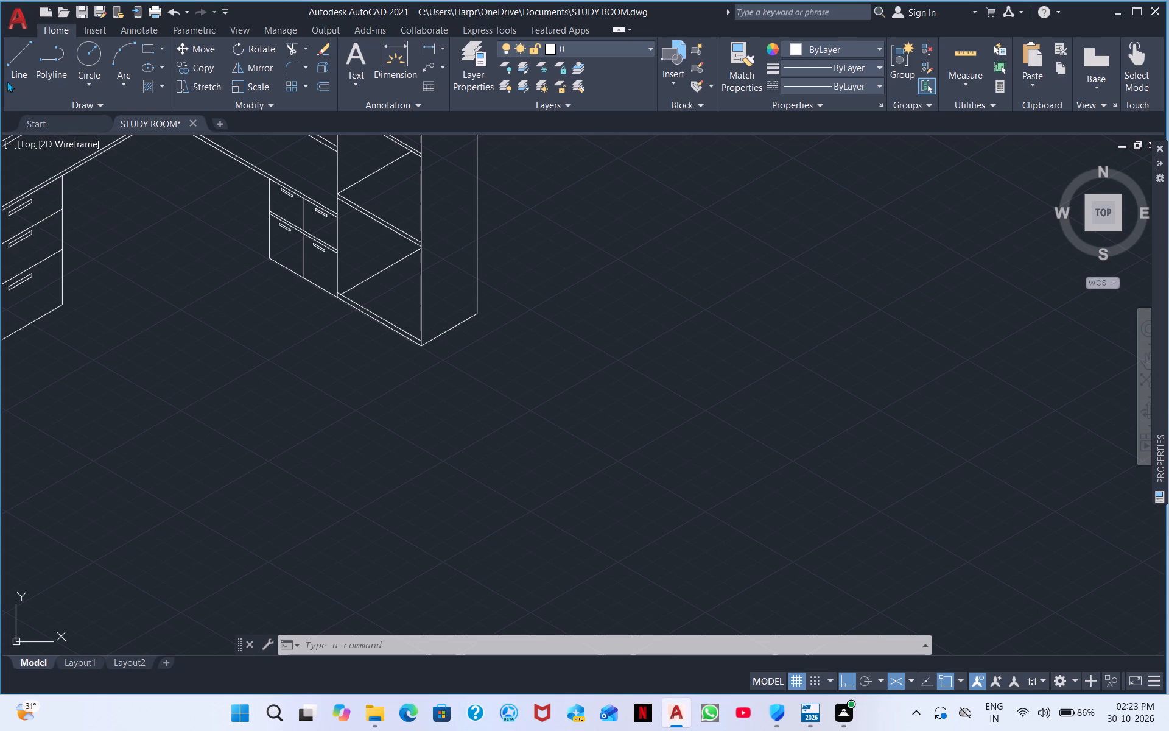
pyautogui.click(332, 646)
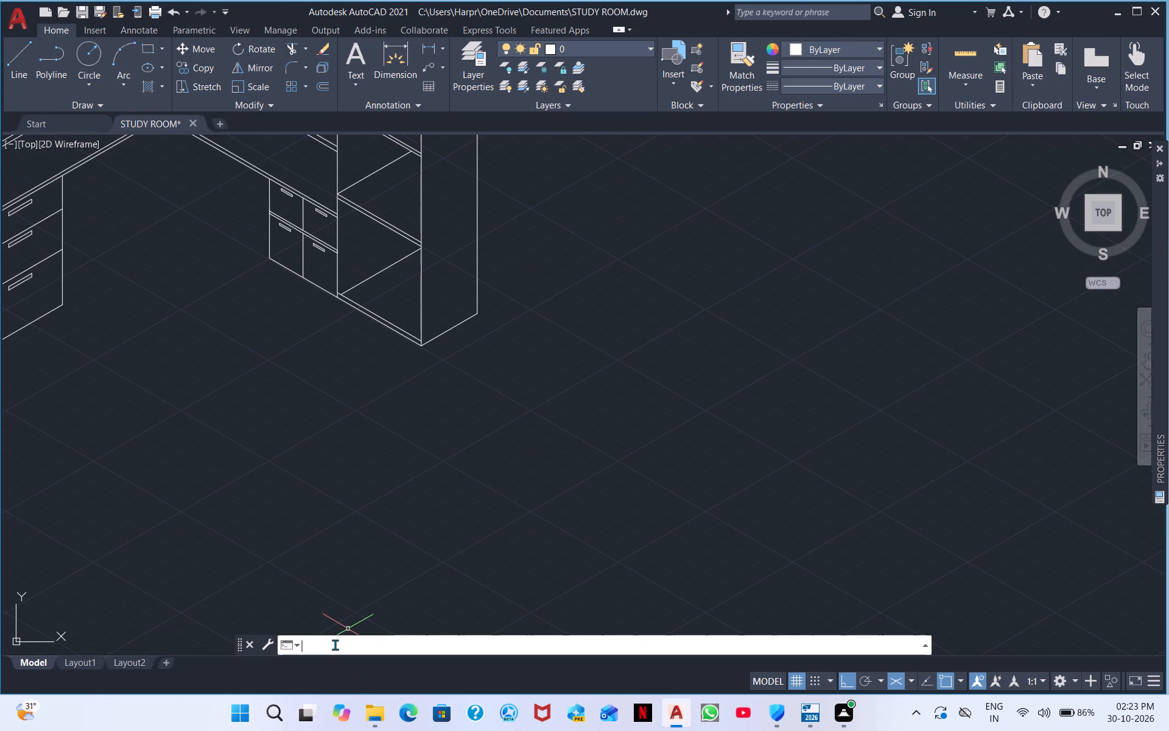
pyautogui.write('SPL')
pyautogui.press('space')
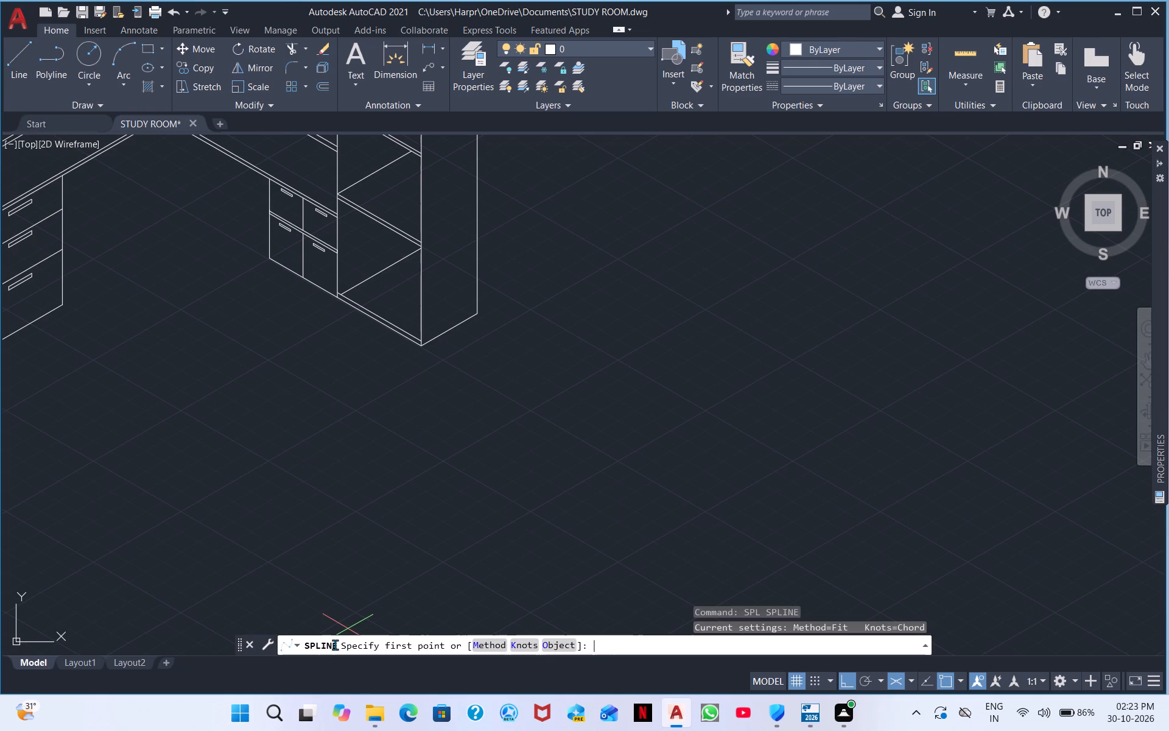
pyautogui.moveTo(290, 428); pyautogui.dragTo(300, 640, button='middle')
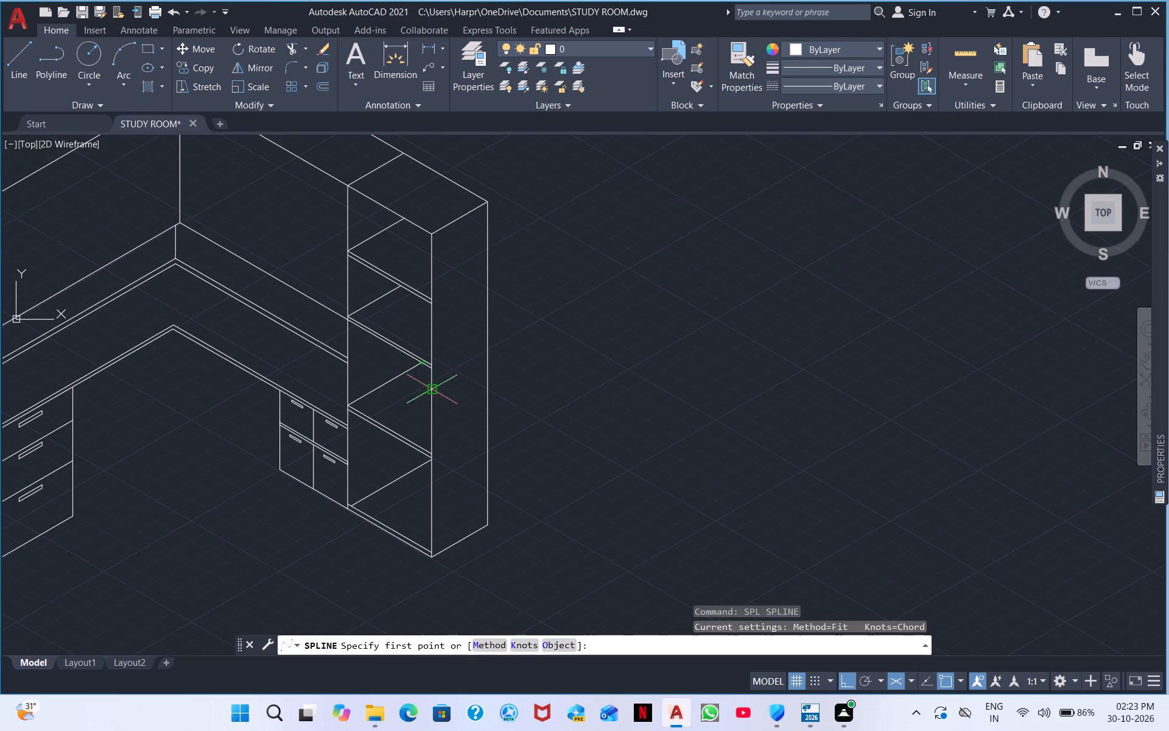
pyautogui.moveTo(298, 420); pyautogui.dragTo(539, 376, button='middle')
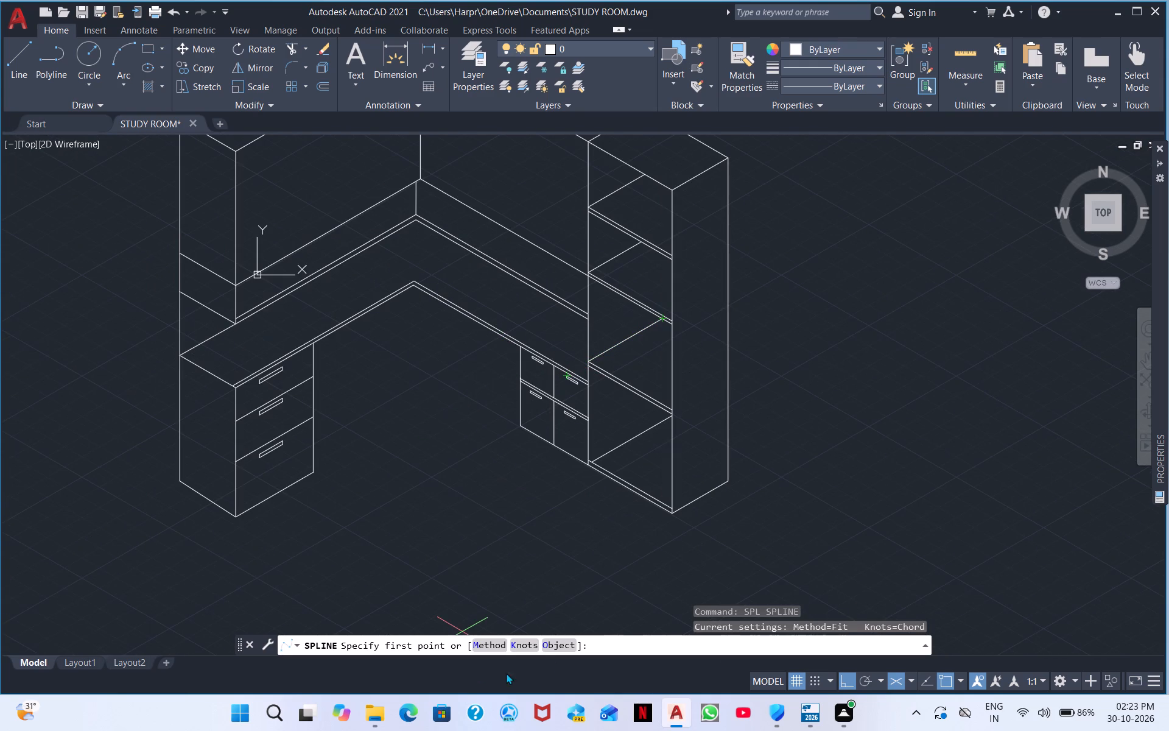
pyautogui.click(837, 682)
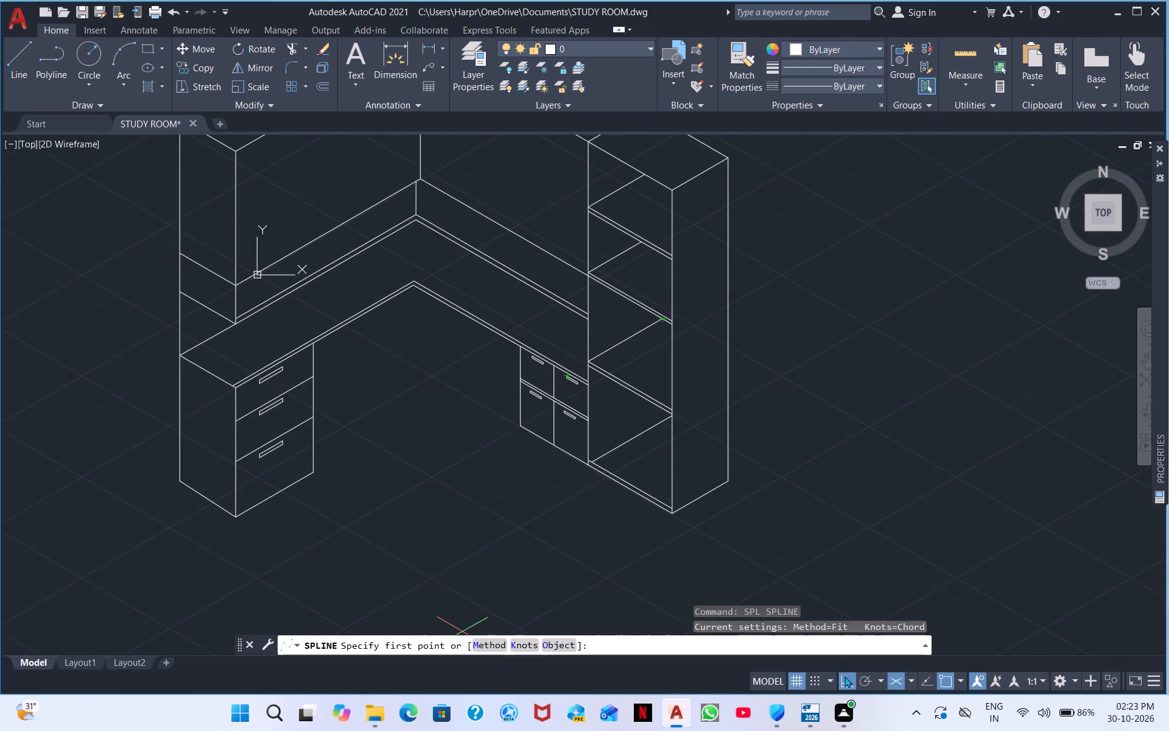
pyautogui.click(844, 676)
pyautogui.moveTo(438, 520); pyautogui.dragTo(407, 411, button='middle')
pyautogui.click(518, 431)
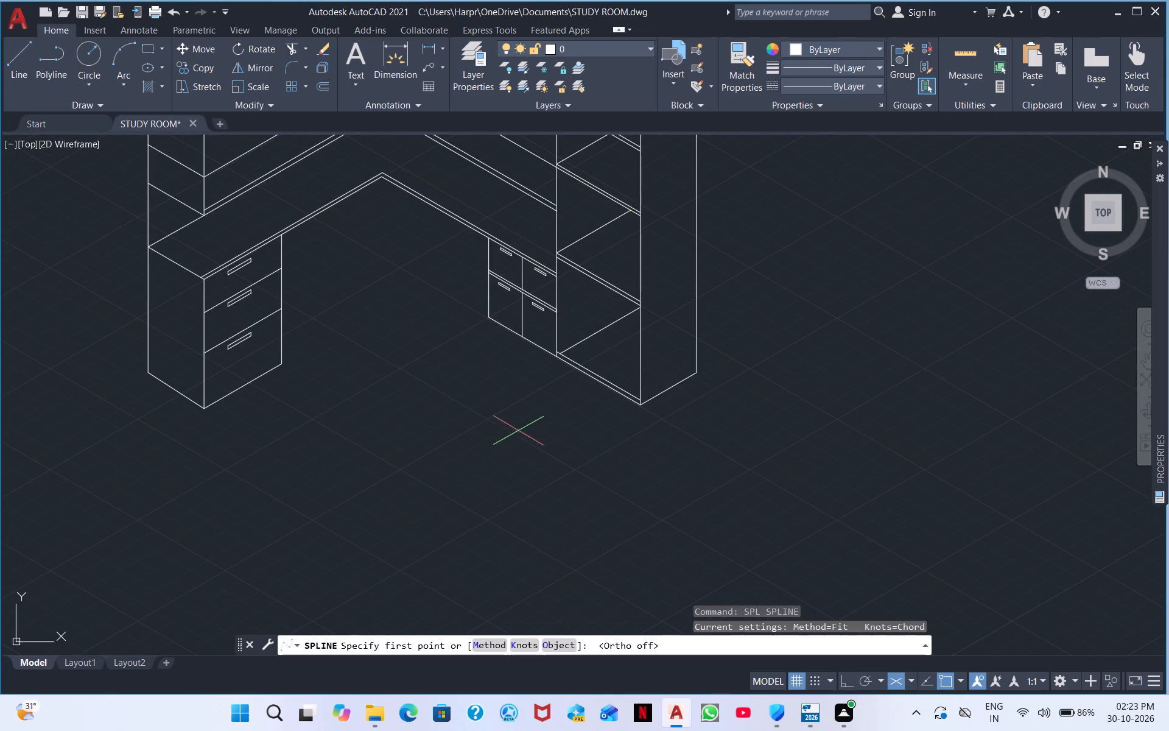
pyautogui.click(463, 453)
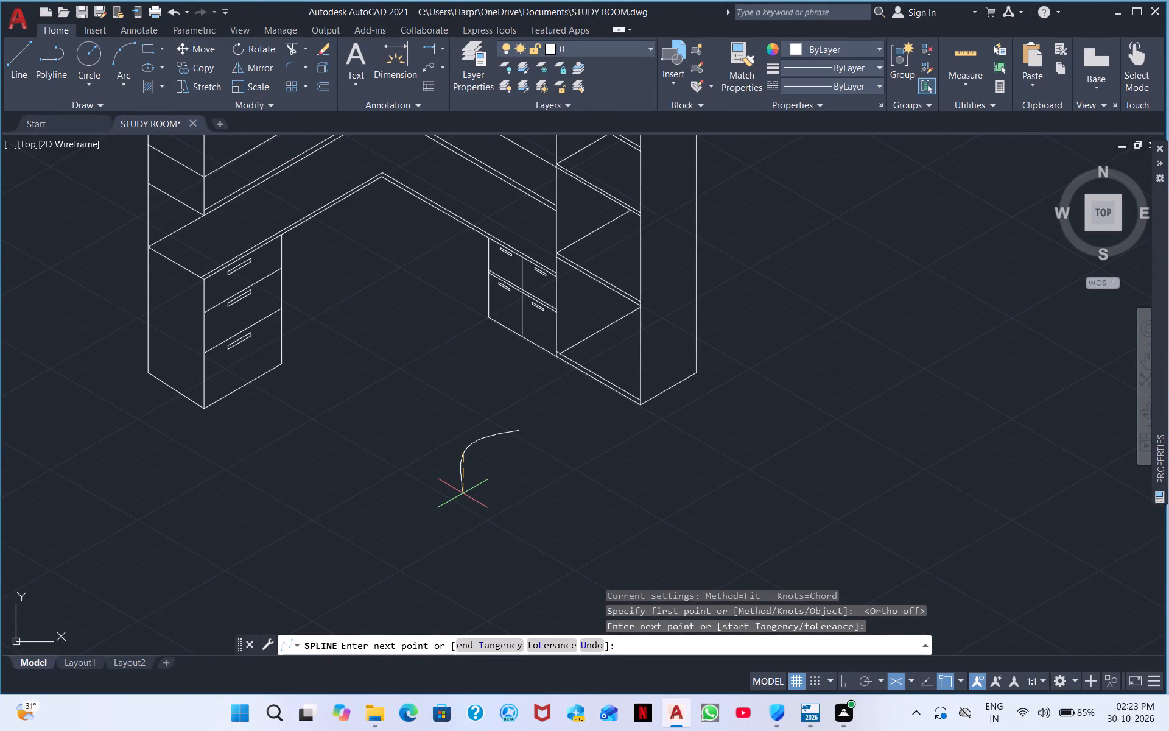
pyautogui.click(465, 482)
pyautogui.click(468, 507)
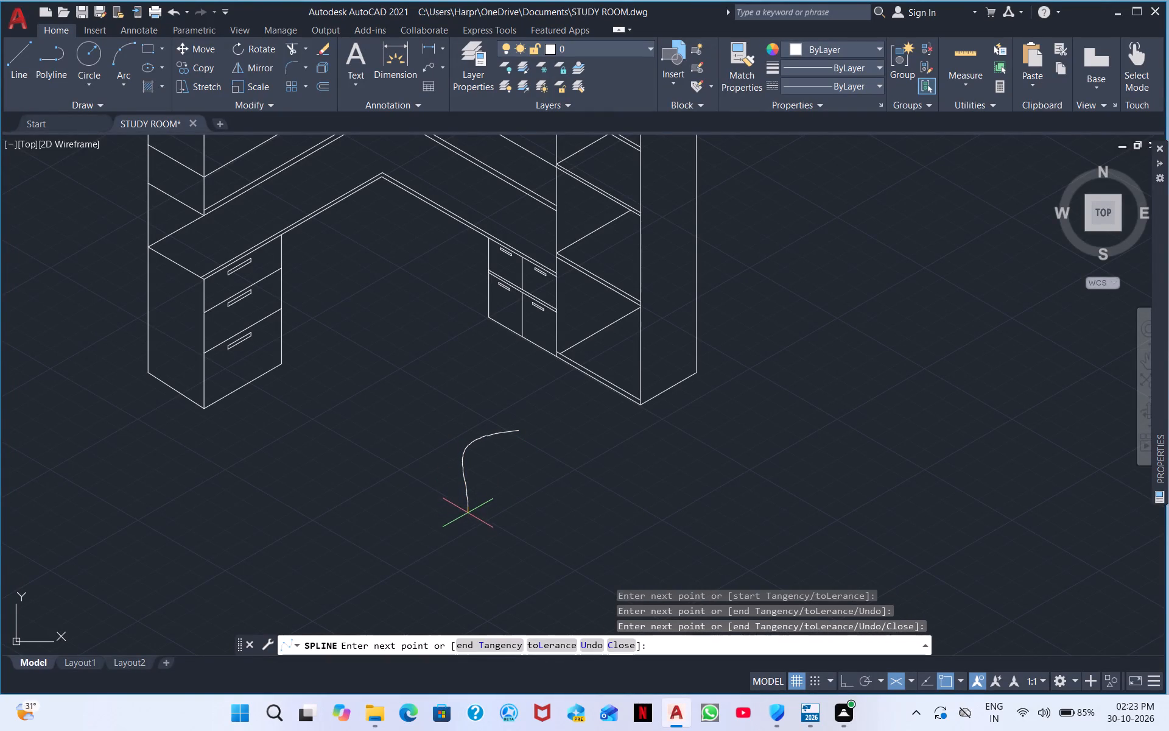
pyautogui.click(468, 528)
pyautogui.click(455, 556)
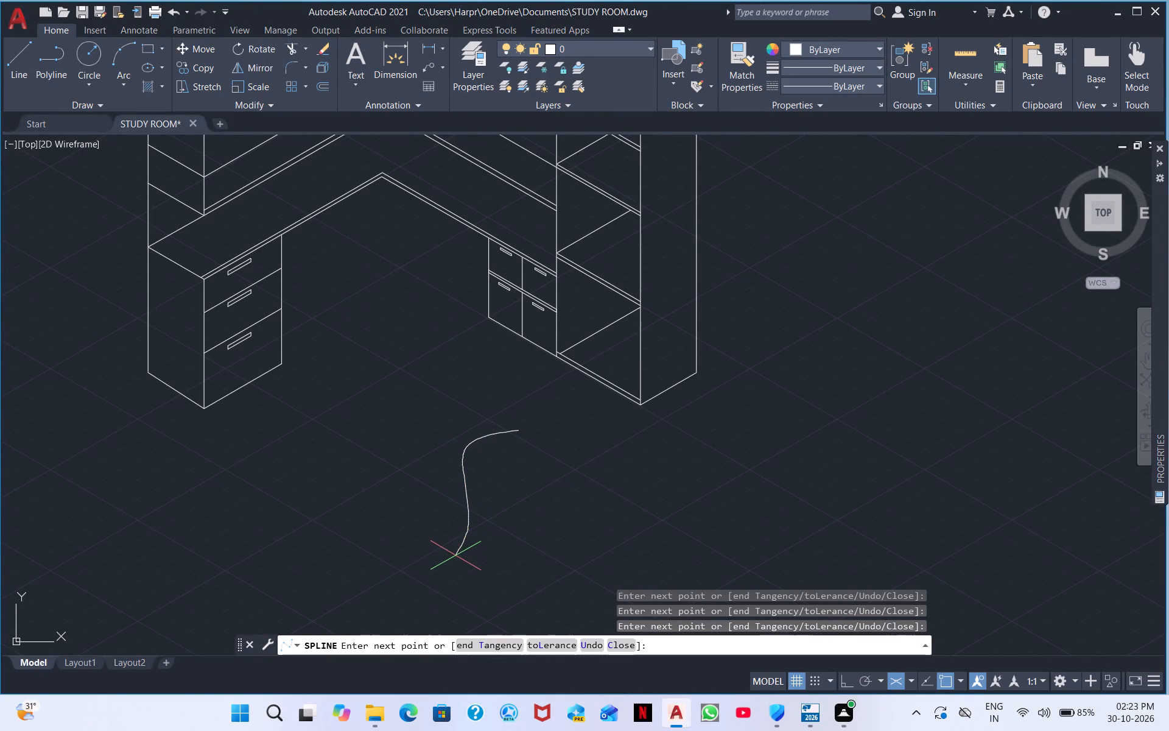
# Continue the spline from the inner bend around the rounded end of the floor shape's lower lobe on the drawer side.
pyautogui.click(416, 548)
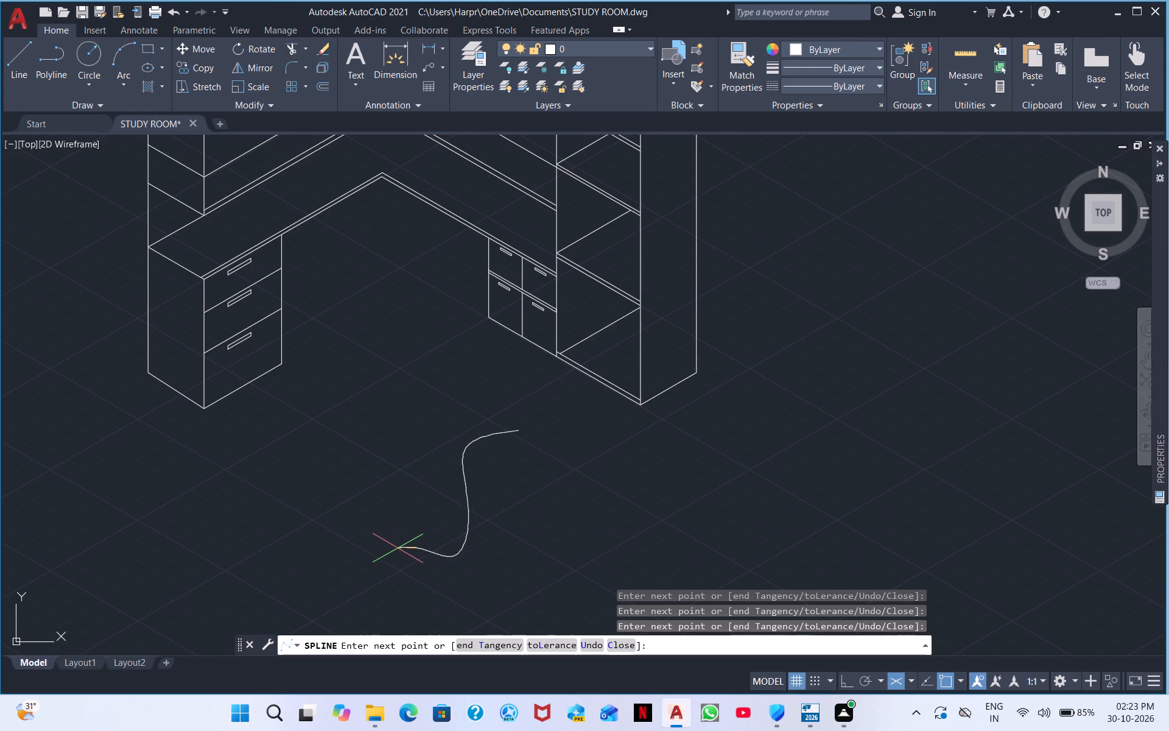
pyautogui.click(395, 548)
pyautogui.click(373, 562)
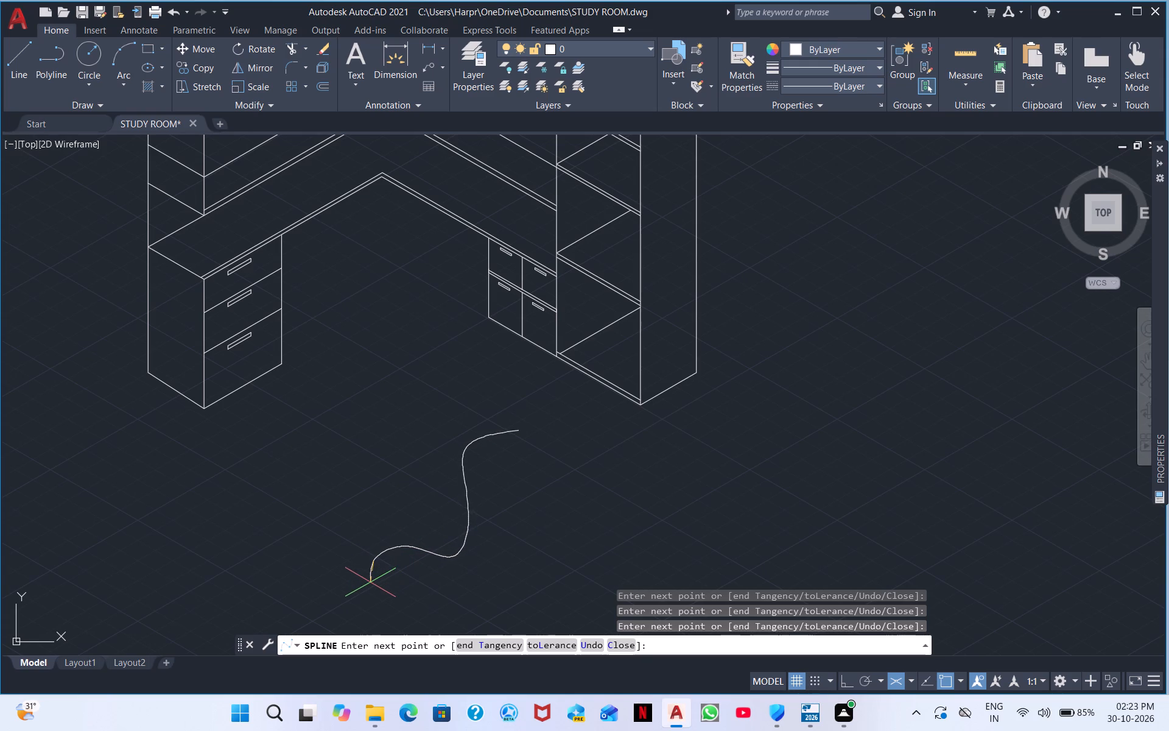
pyautogui.click(370, 592)
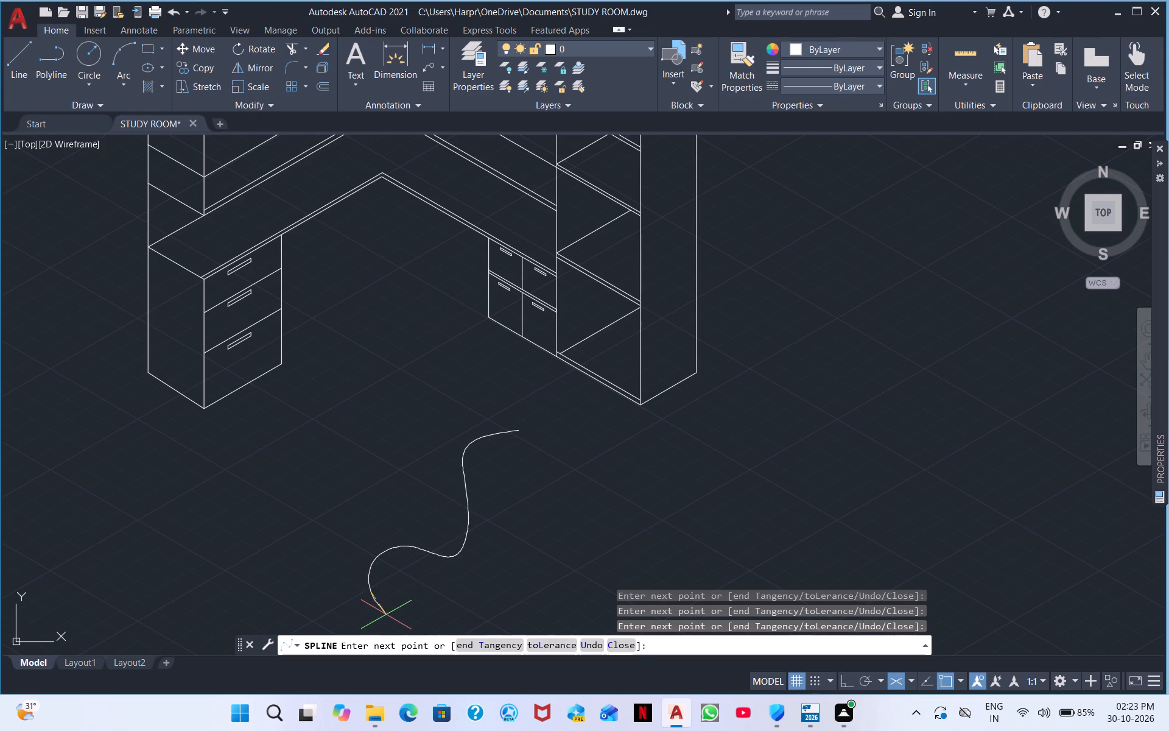
pyautogui.click(368, 619)
pyautogui.moveTo(371, 625); pyautogui.dragTo(383, 630)
pyautogui.click(384, 630)
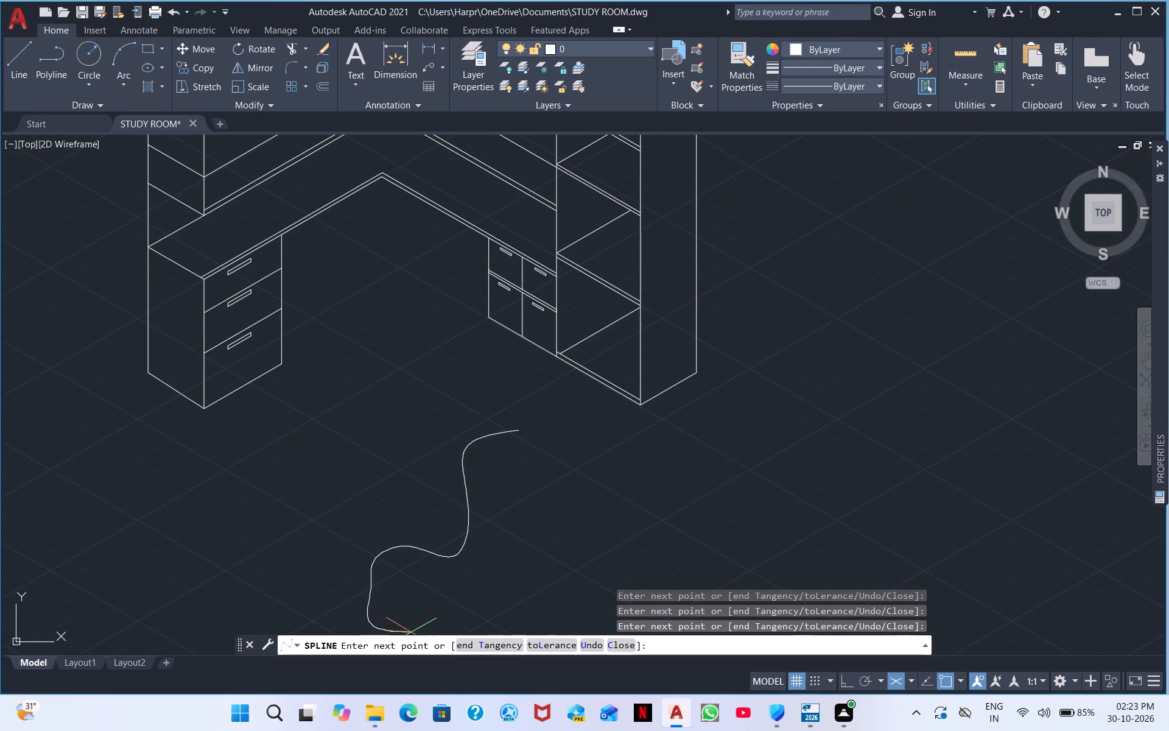
# Finish the spline along the floor shape's lower edge and outer side back to its start point, and end the command.
pyautogui.moveTo(404, 628); pyautogui.dragTo(415, 545, button='middle')
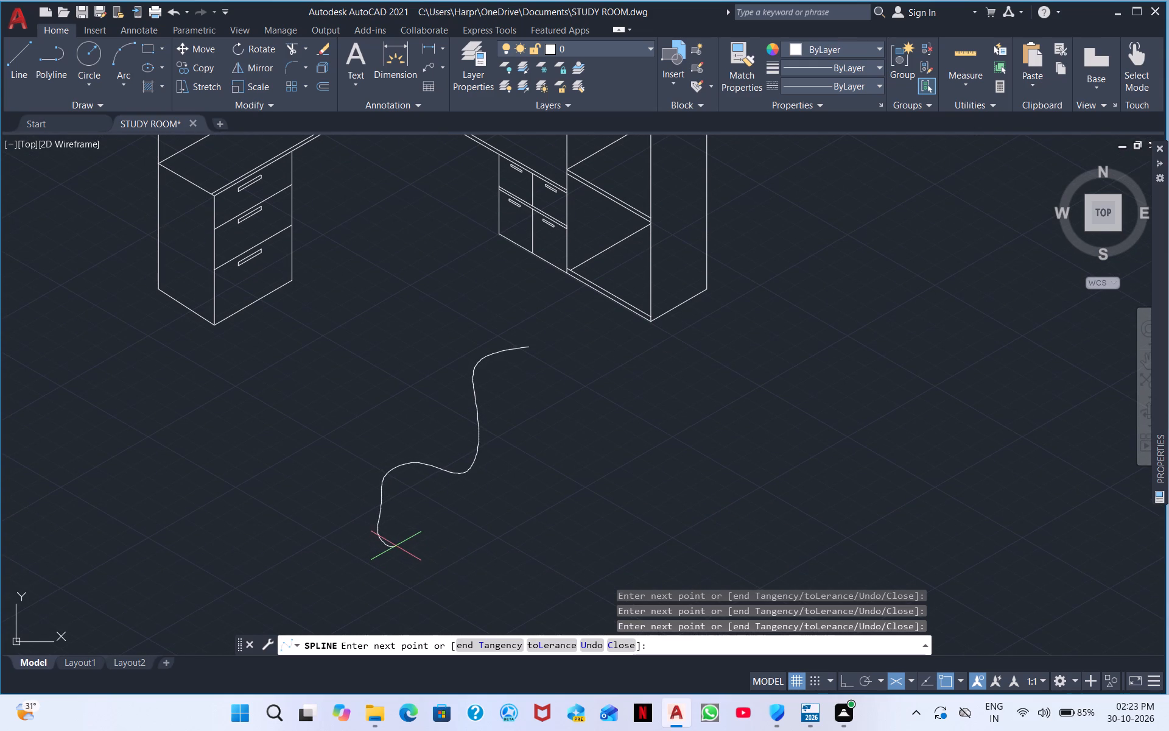
pyautogui.click(399, 549)
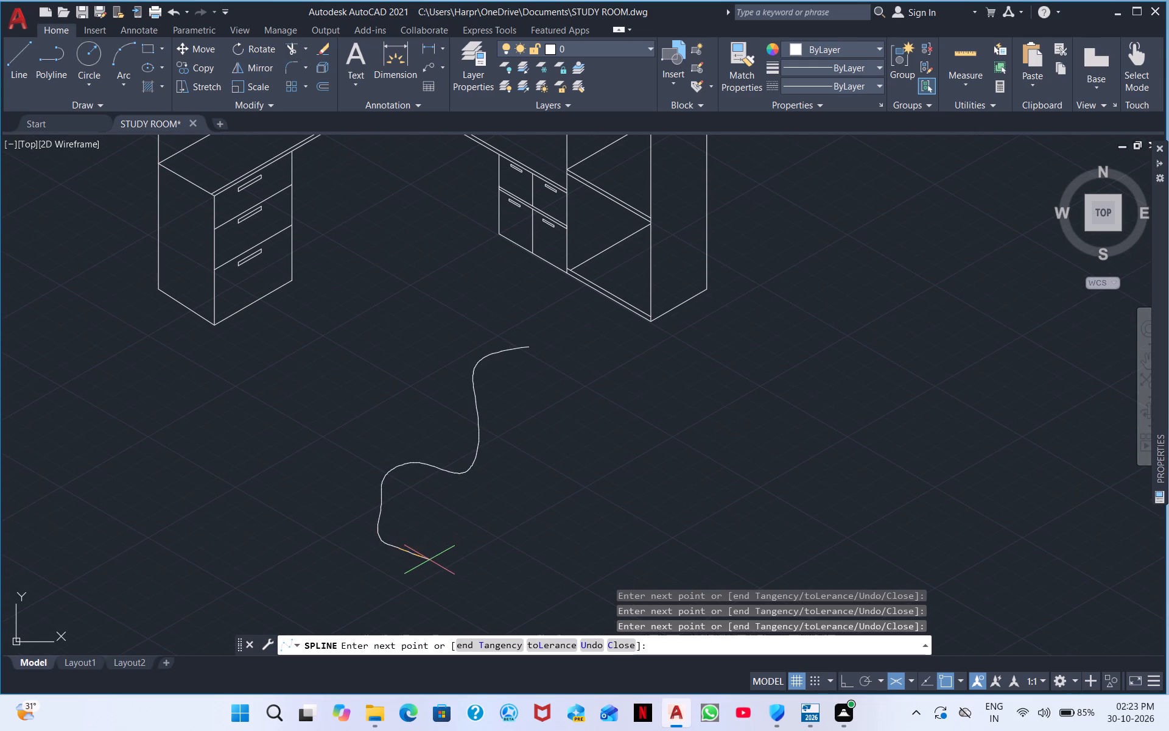
pyautogui.click(429, 560)
pyautogui.click(474, 559)
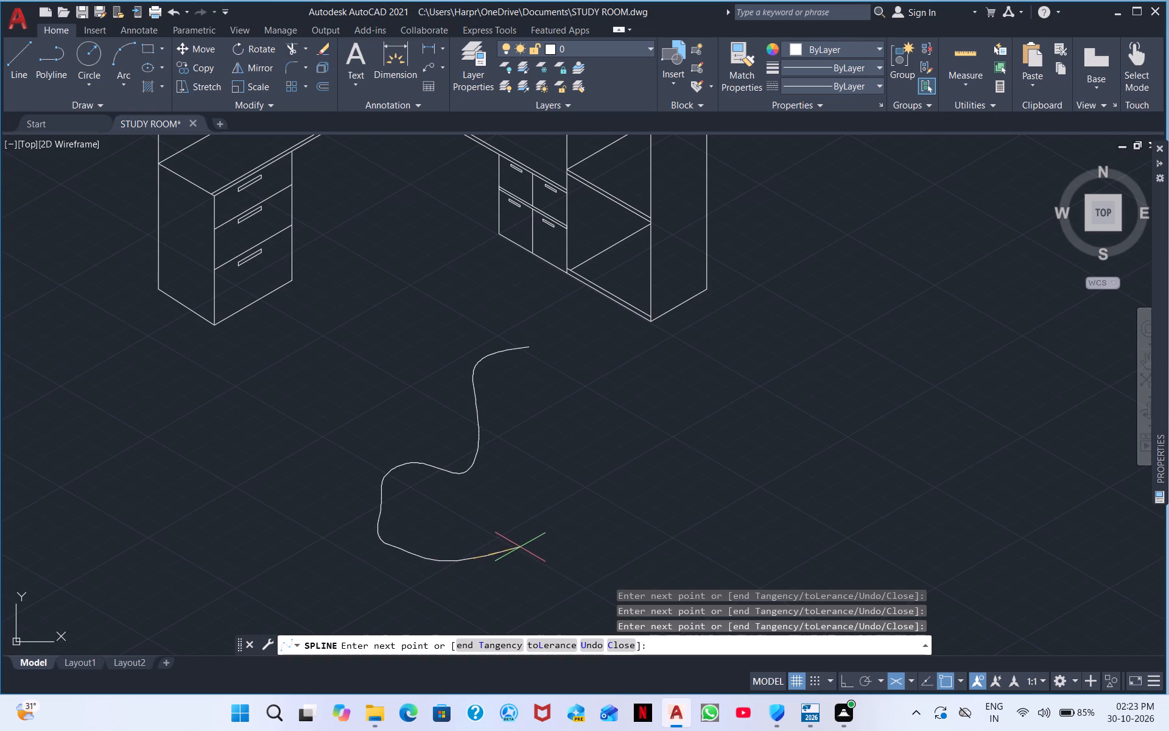
pyautogui.click(520, 546)
pyautogui.click(550, 515)
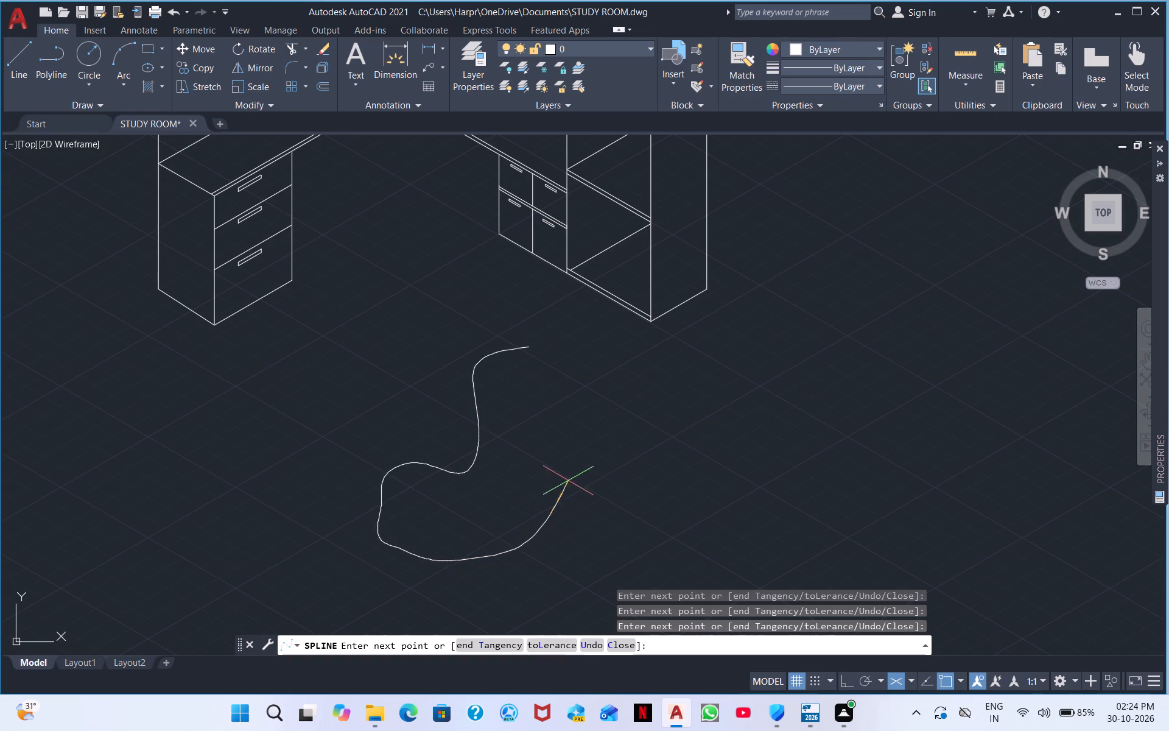
pyautogui.click(568, 455)
pyautogui.click(566, 410)
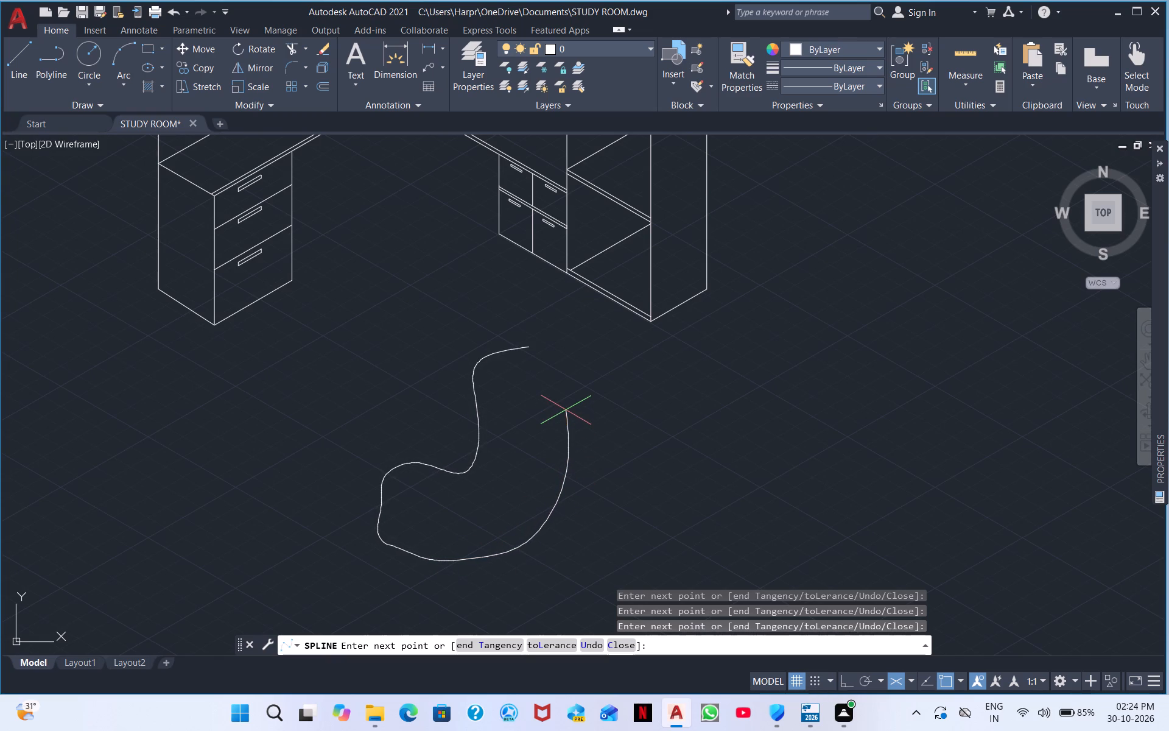
pyautogui.click(555, 375)
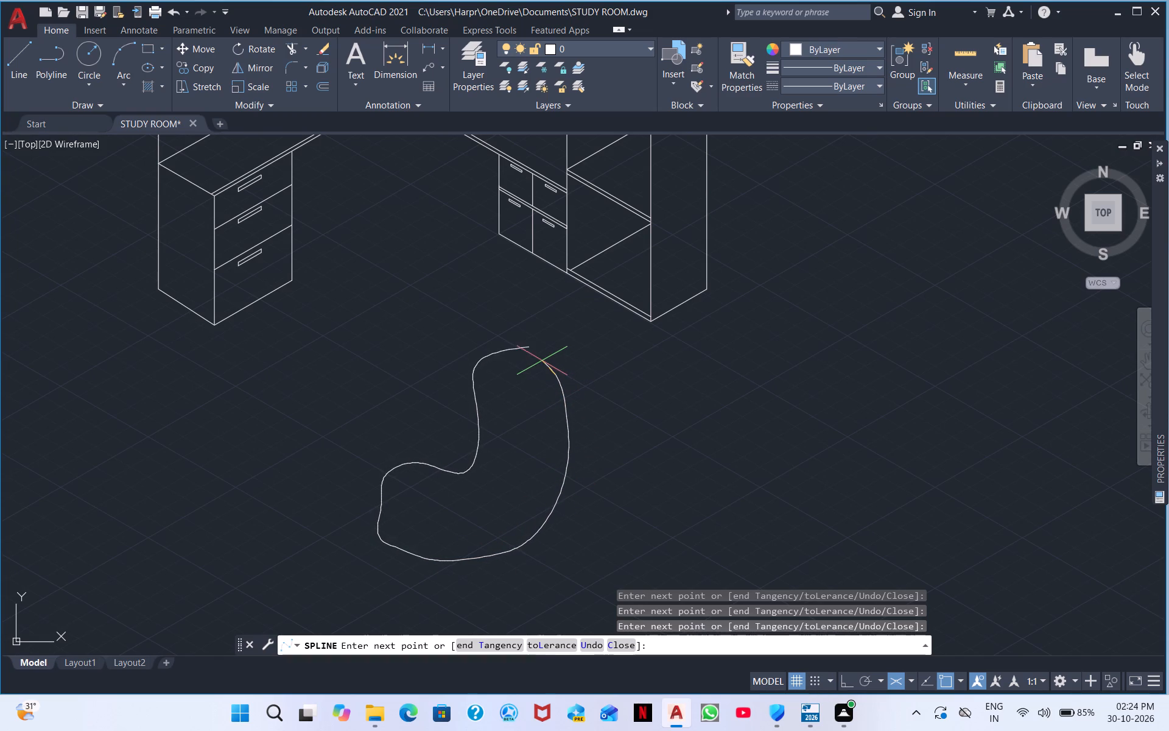
pyautogui.click(528, 345)
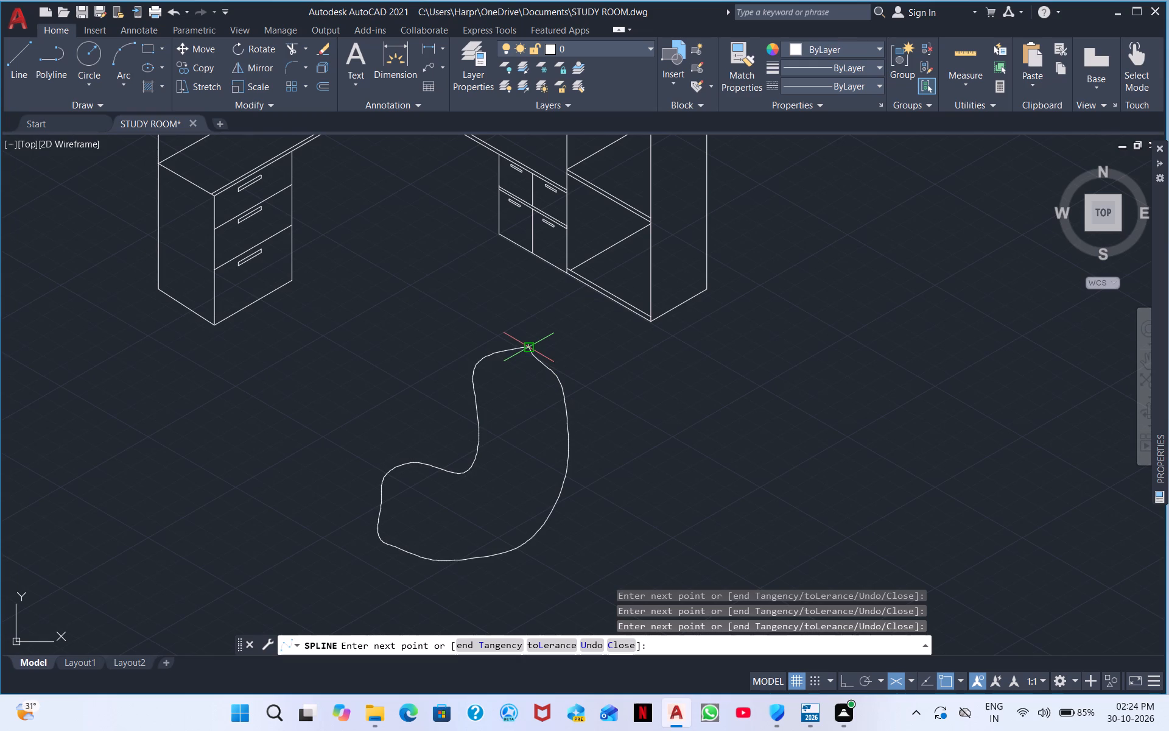
pyautogui.rightClick(533, 347)
pyautogui.click(558, 354)
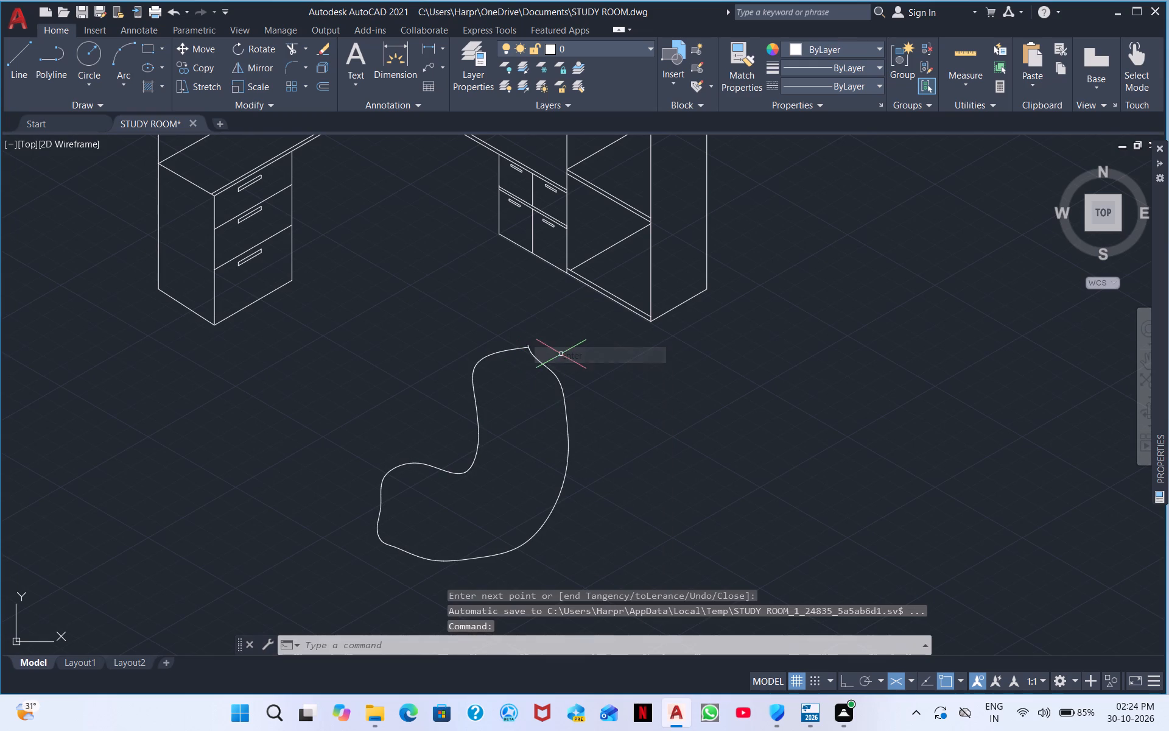
# Stretch the fit points at the drawer-side end of the spline's lower lobe outward to round it.
pyautogui.scroll(1, 531, 371)
pyautogui.scroll(-2, 534, 436)
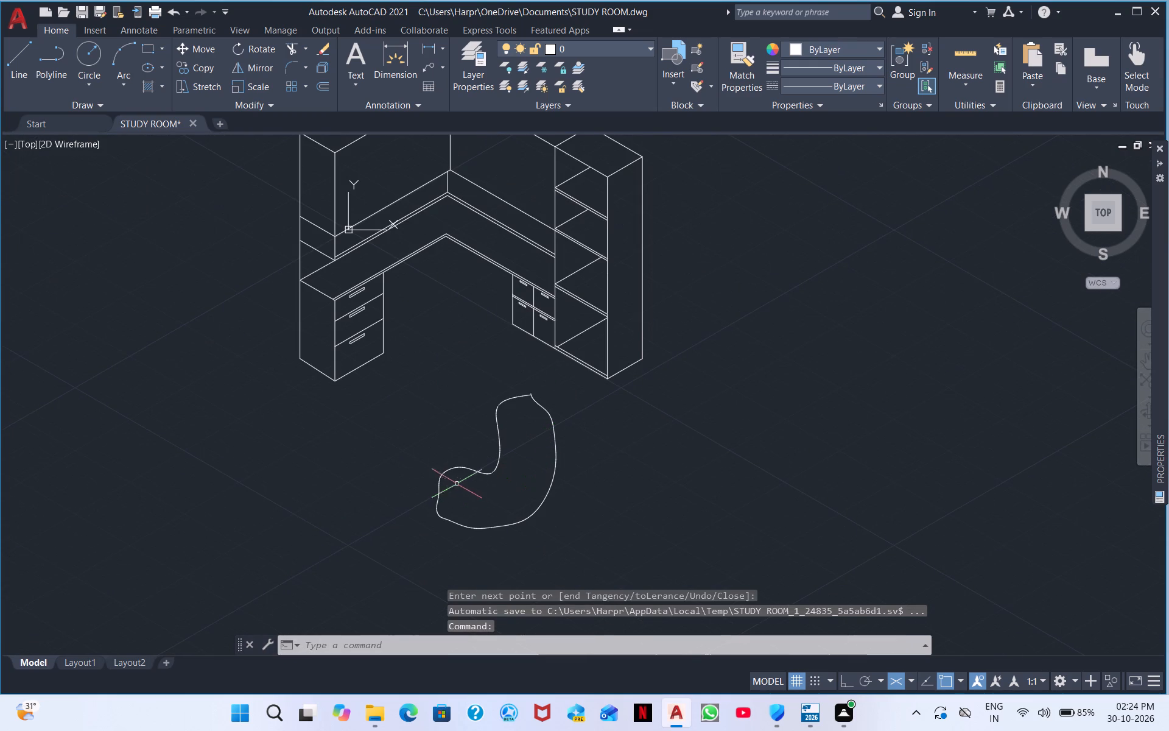
pyautogui.click(440, 482)
pyautogui.click(437, 496)
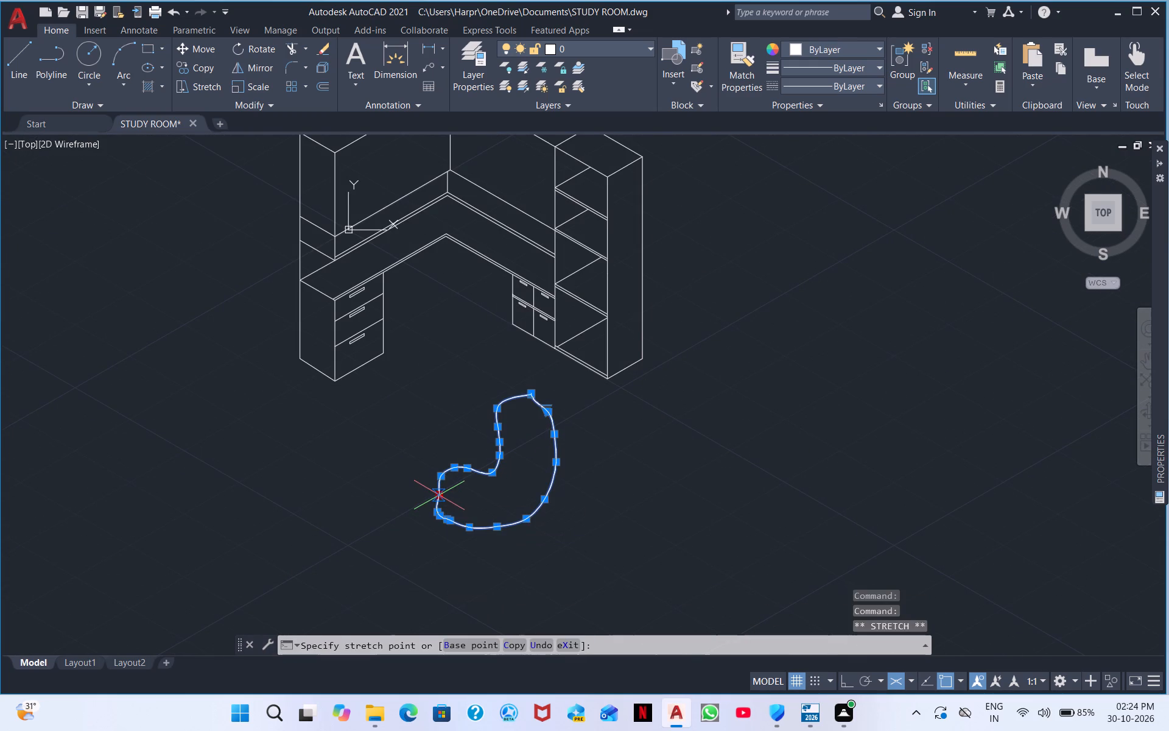
pyautogui.click(428, 493)
pyautogui.click(439, 479)
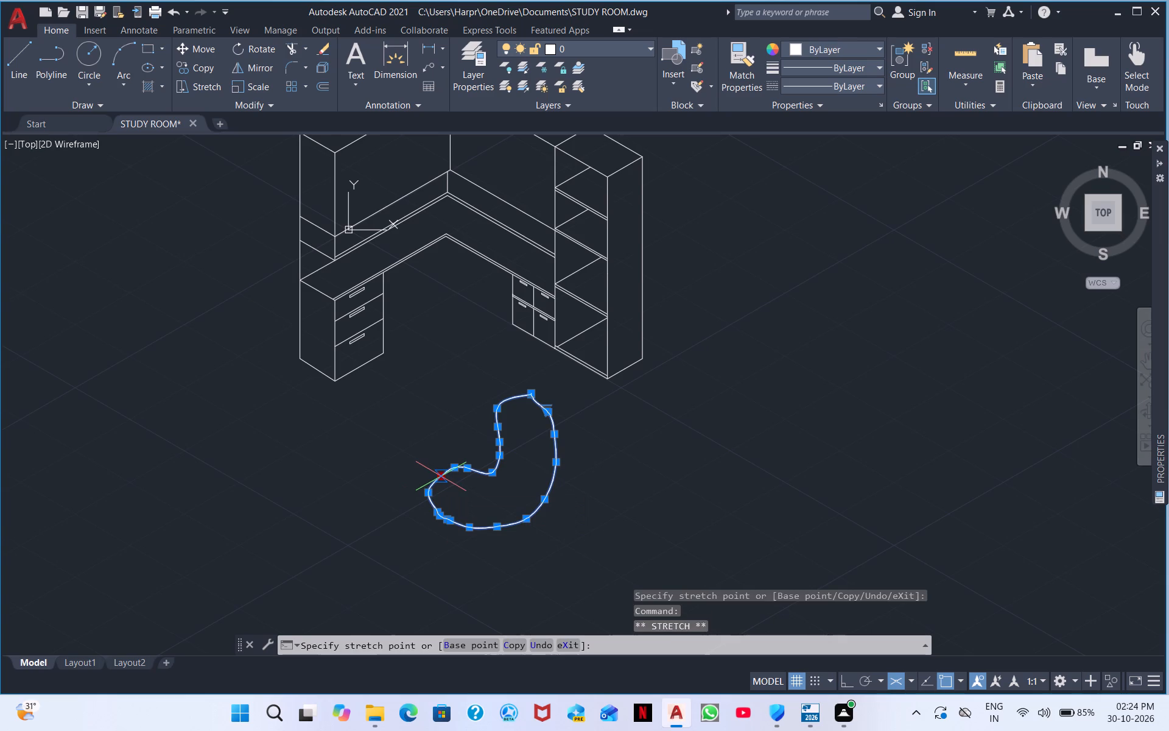
pyautogui.click(437, 468)
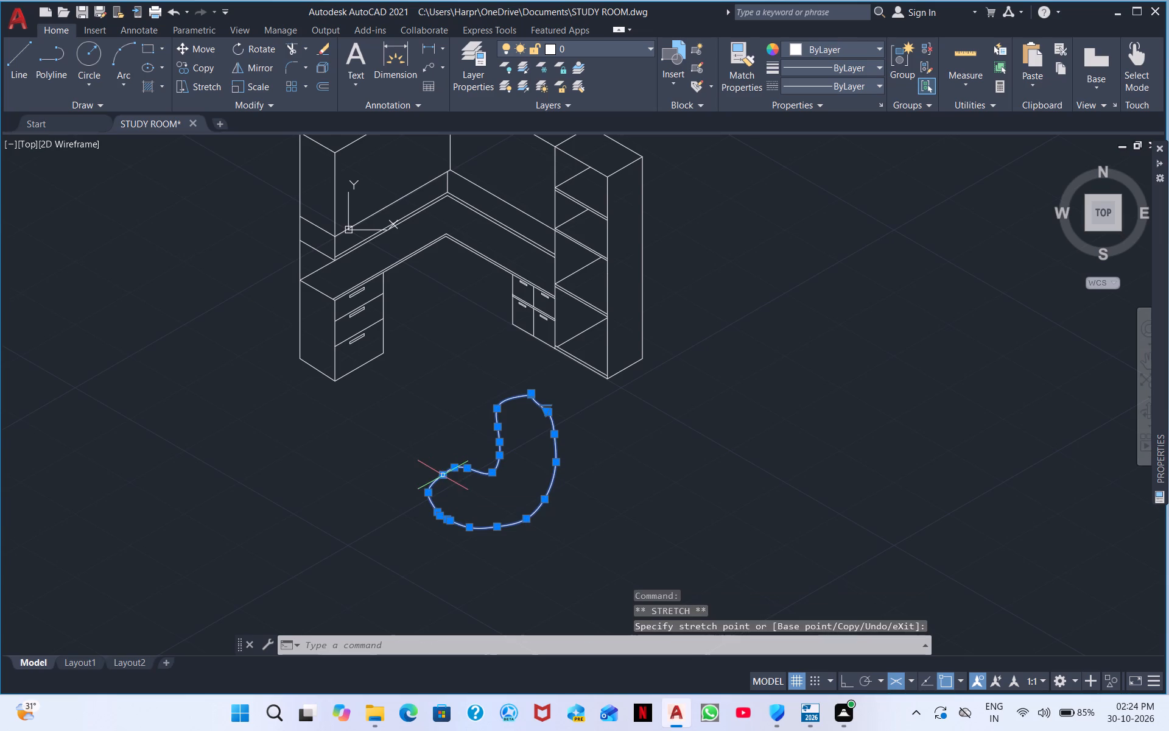
pyautogui.click(442, 475)
pyautogui.click(436, 468)
# Stretch the spline's overshooting end fit point onto its start point to close the gap at the upper tip.
pyautogui.scroll(2, 462, 489)
pyautogui.scroll(-1, 516, 484)
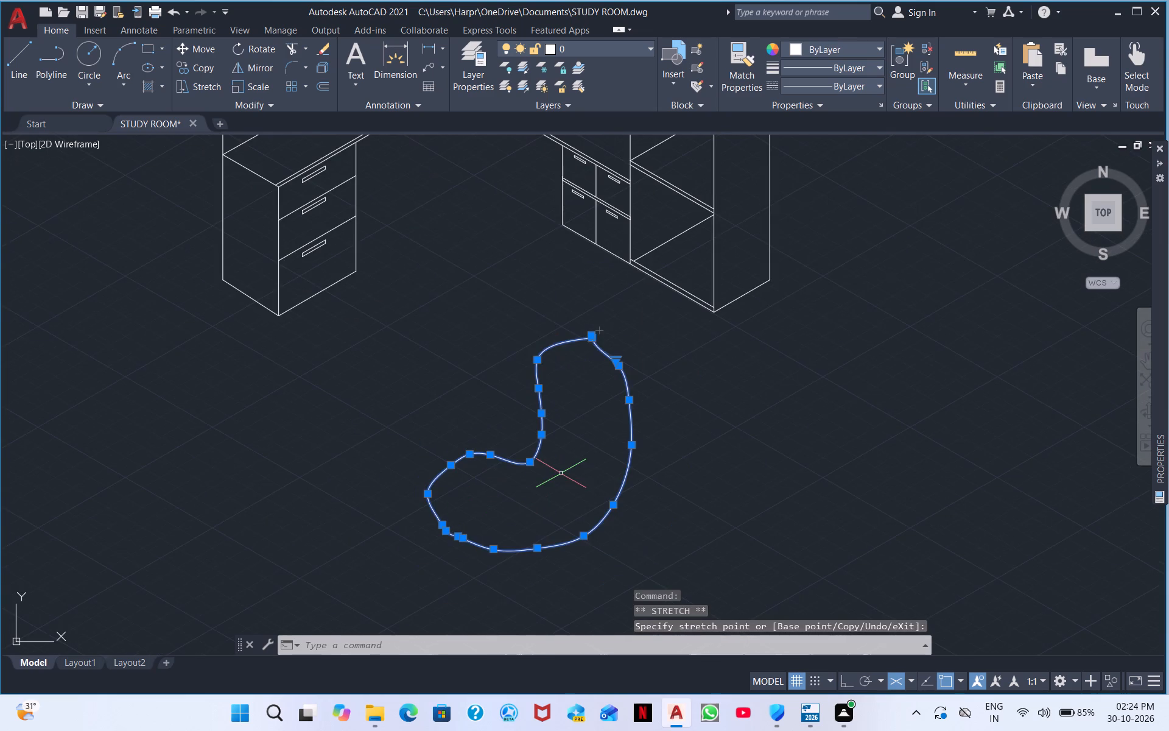
pyautogui.scroll(1, 507, 435)
pyautogui.scroll(3, 463, 489)
pyautogui.scroll(-3, 394, 459)
pyautogui.scroll(-2, 547, 497)
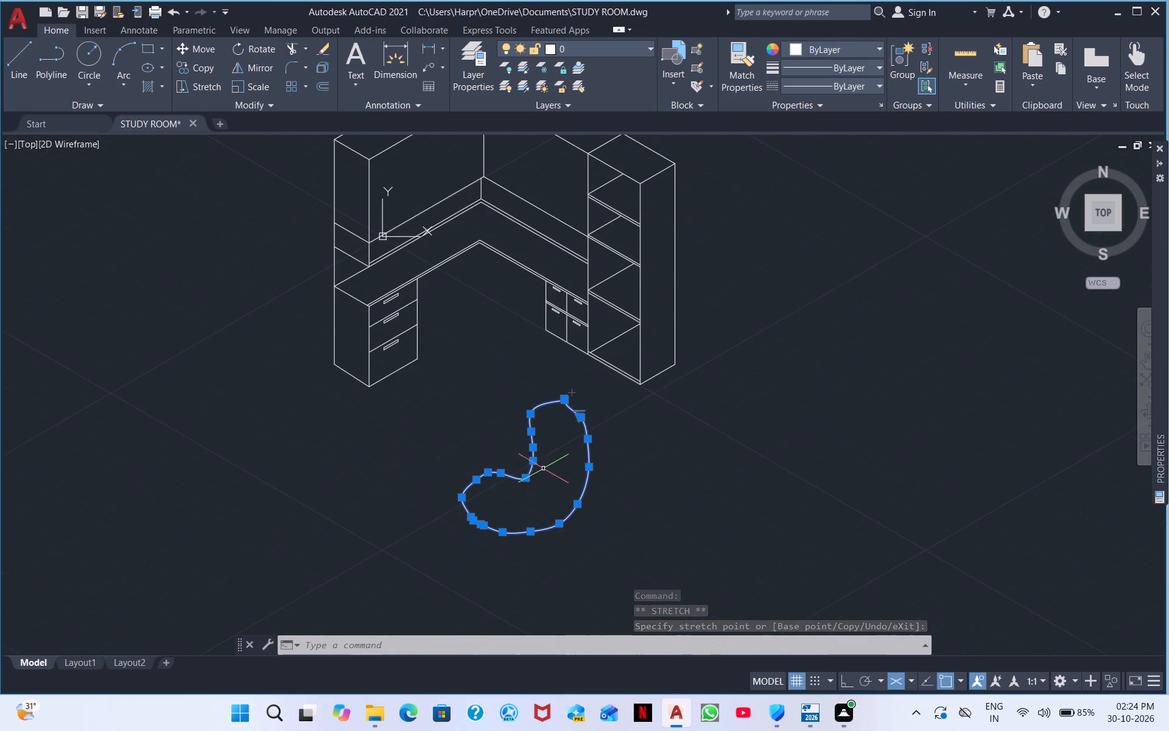
pyautogui.scroll(6, 578, 393)
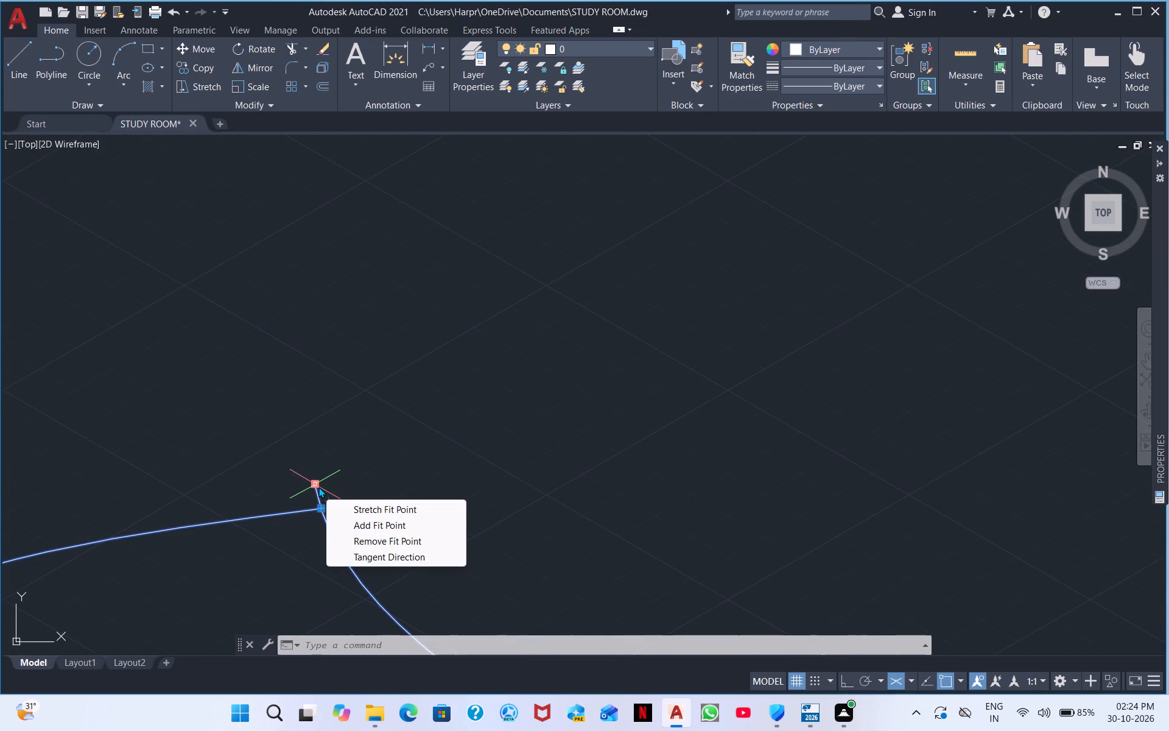
pyautogui.click(315, 482)
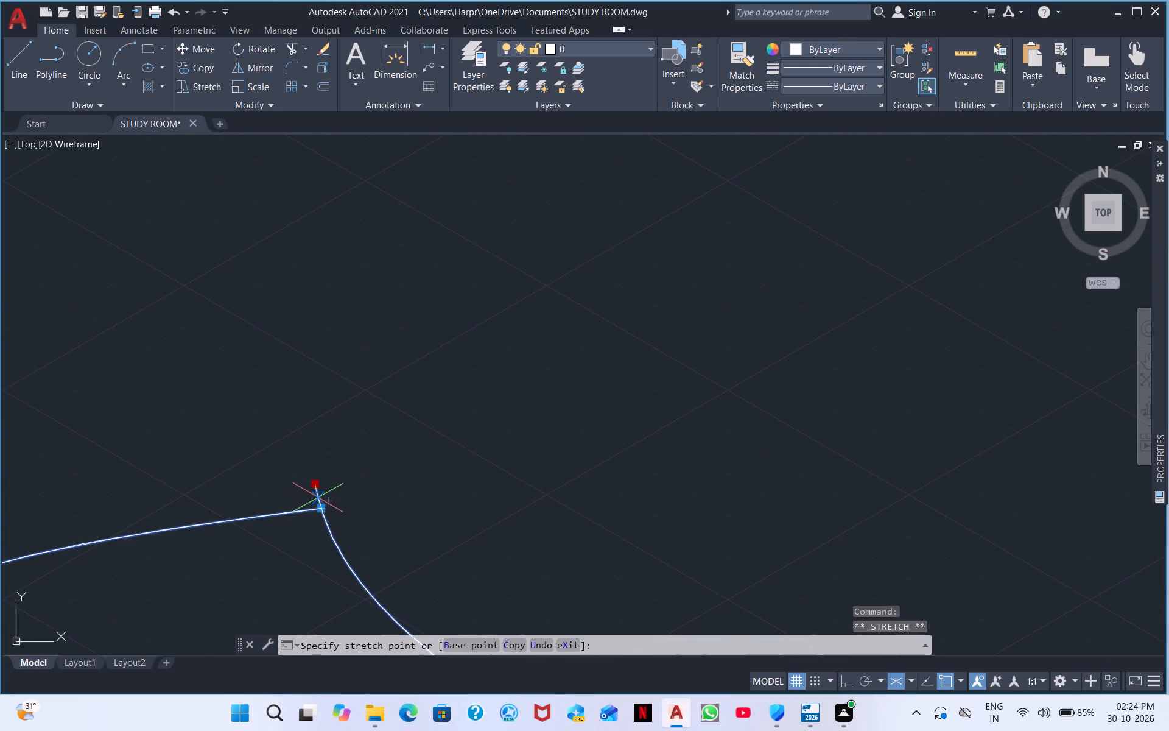
pyautogui.click(320, 507)
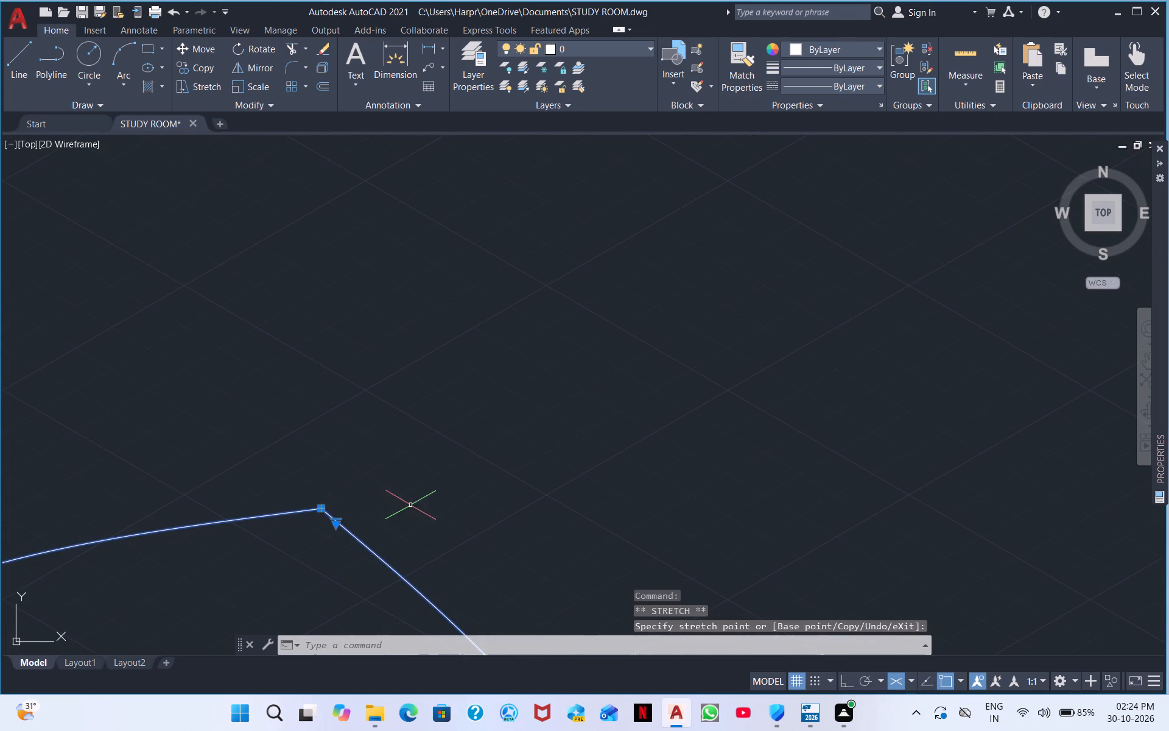
# Scale the floor spline down slightly, using a base point on its lower edge.
pyautogui.scroll(-3, 411, 504)
pyautogui.moveTo(496, 517); pyautogui.dragTo(450, 408, button='middle')
pyautogui.scroll(-1, 446, 397)
pyautogui.scroll(1, 449, 451)
pyautogui.scroll(-1, 411, 467)
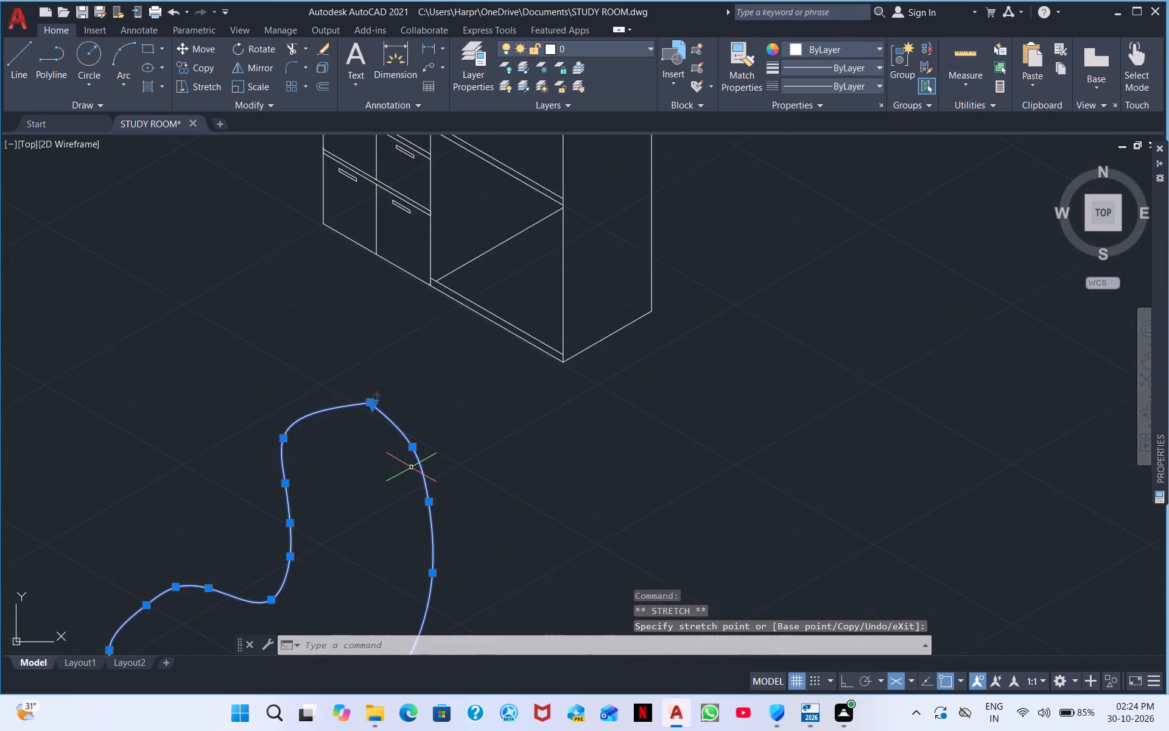
pyautogui.scroll(-1, 411, 467)
pyautogui.rightClick(490, 498)
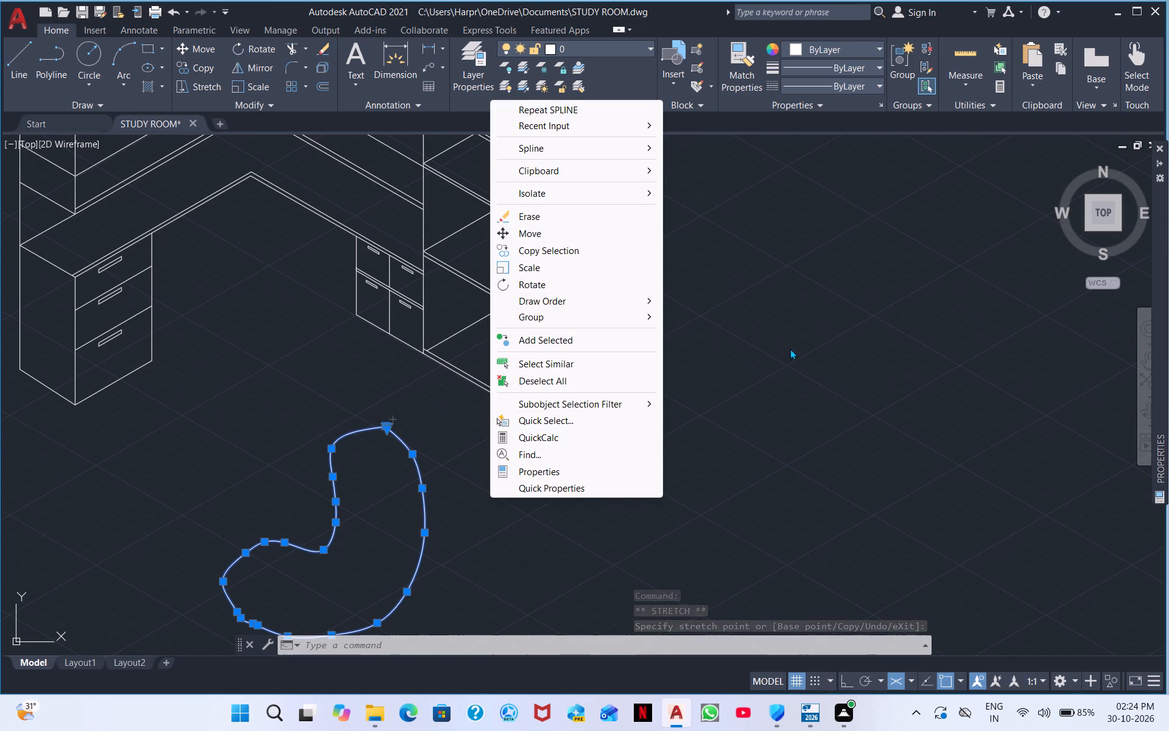
pyautogui.click(828, 367)
pyautogui.click(699, 456)
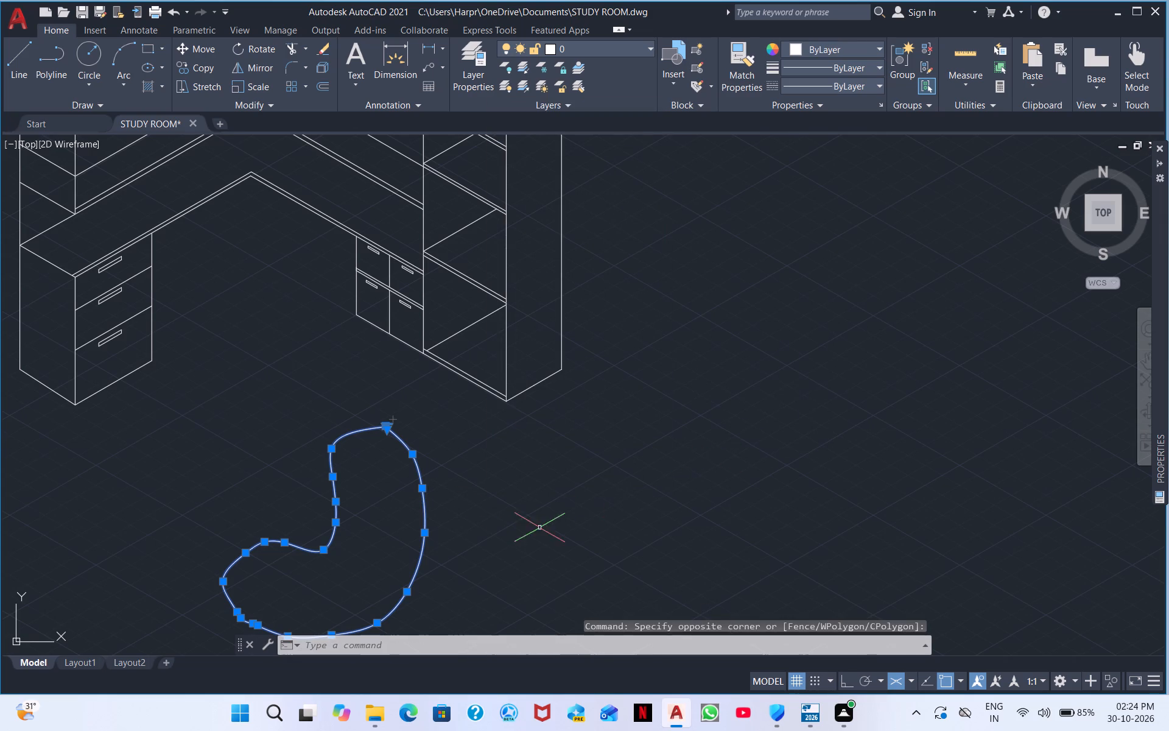
pyautogui.moveTo(455, 521); pyautogui.dragTo(570, 442, button='middle')
pyautogui.rightClick(589, 472)
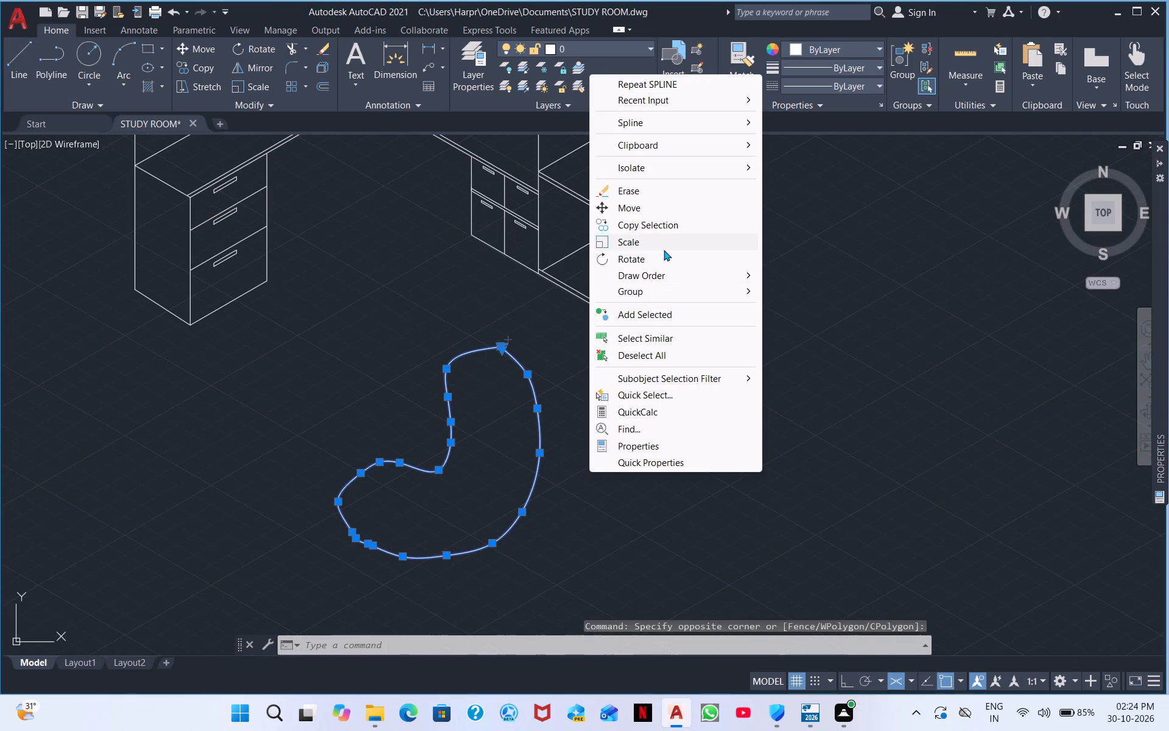
pyautogui.click(658, 242)
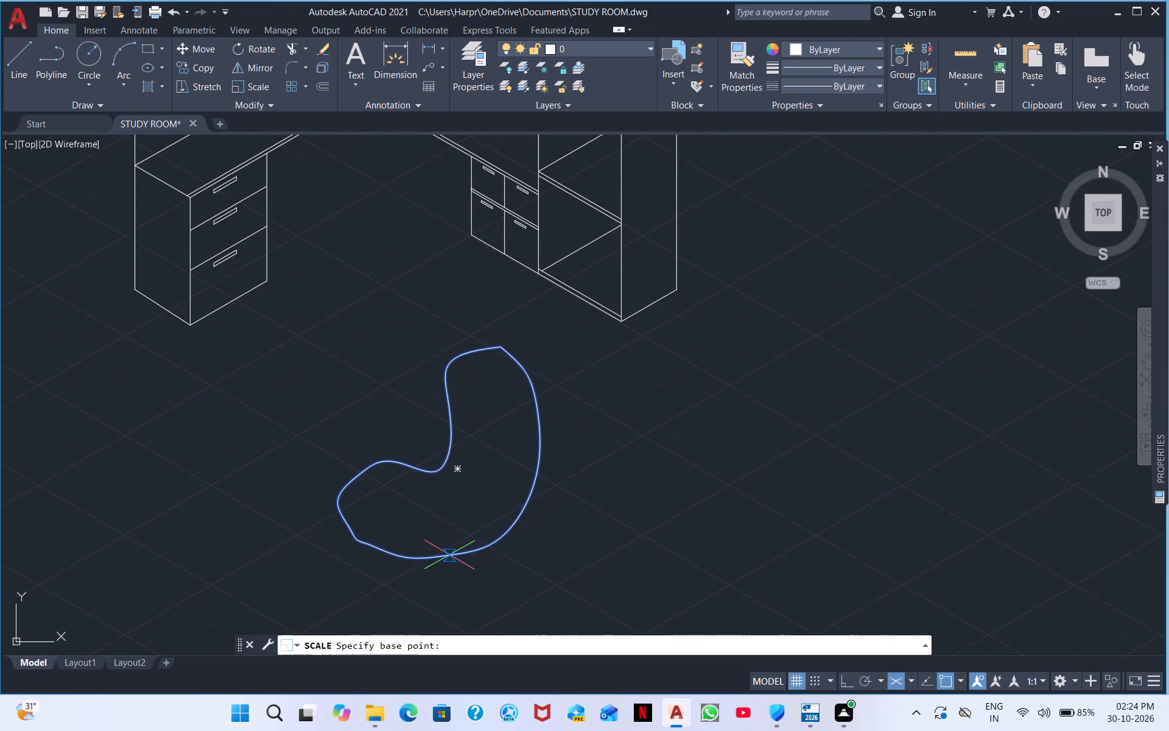
pyautogui.click(451, 559)
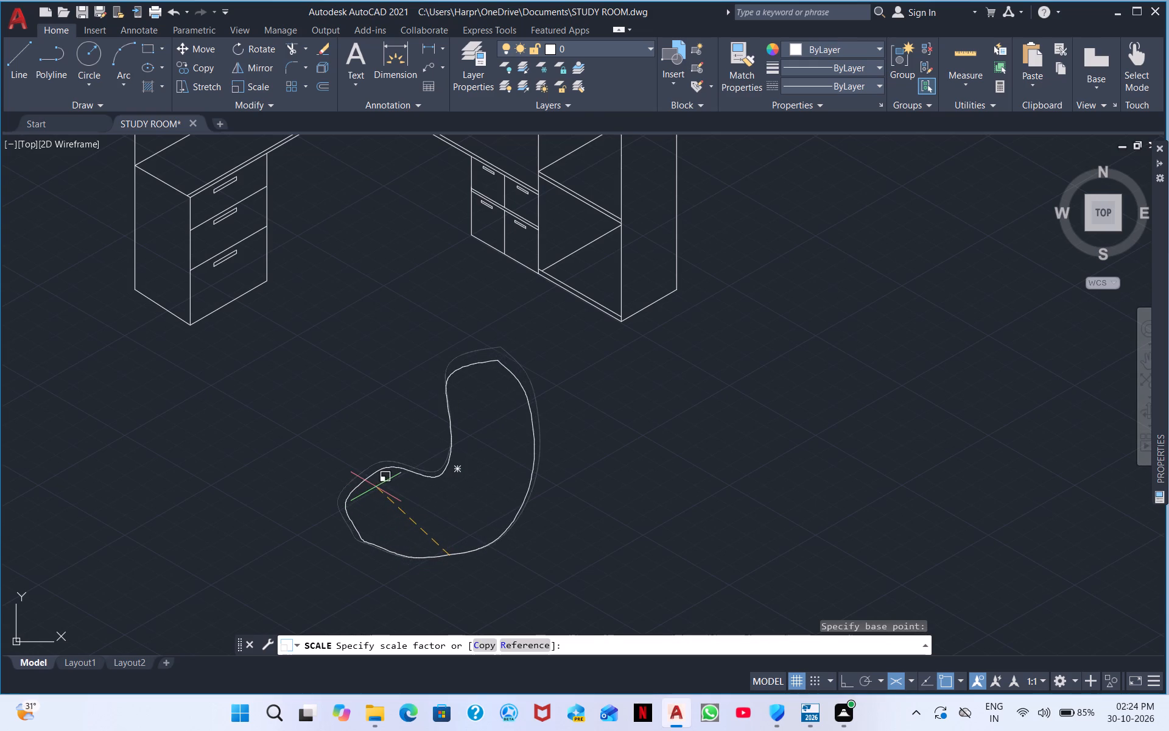
pyautogui.click(367, 513)
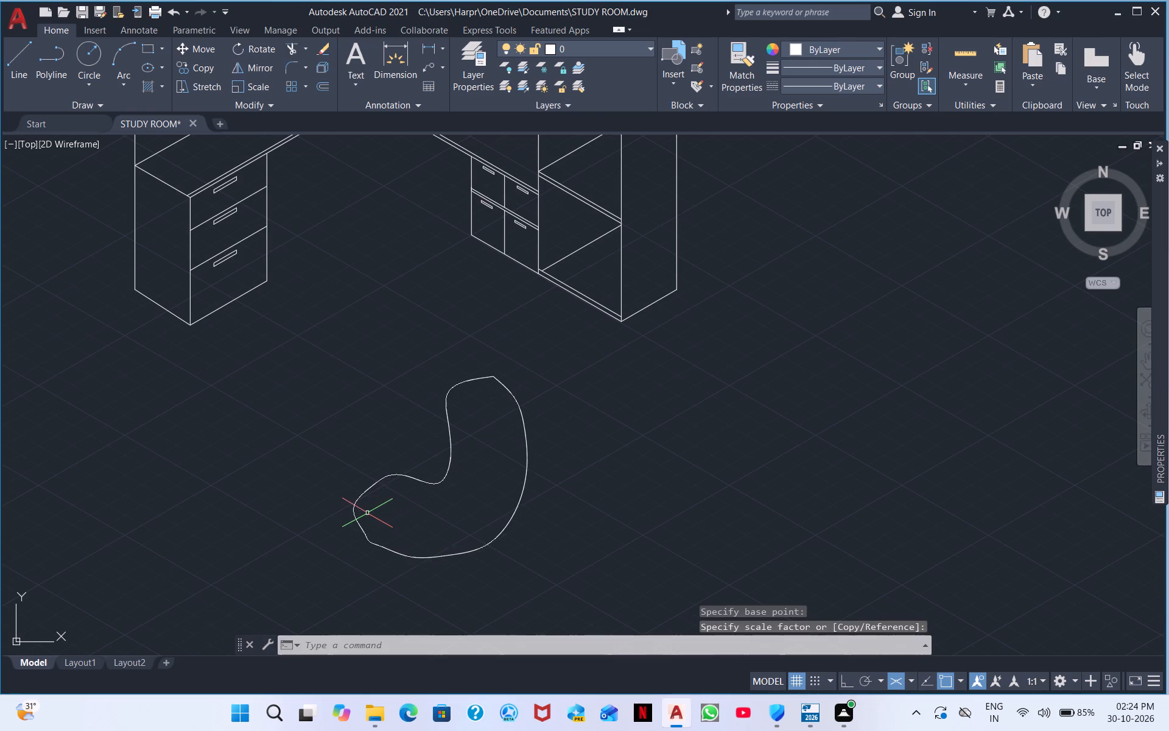
# Stretch the fit point at the lower lobe's sharp bottom corner slightly inward to smooth the curve.
pyautogui.scroll(-2, 366, 514)
pyautogui.scroll(3, 376, 523)
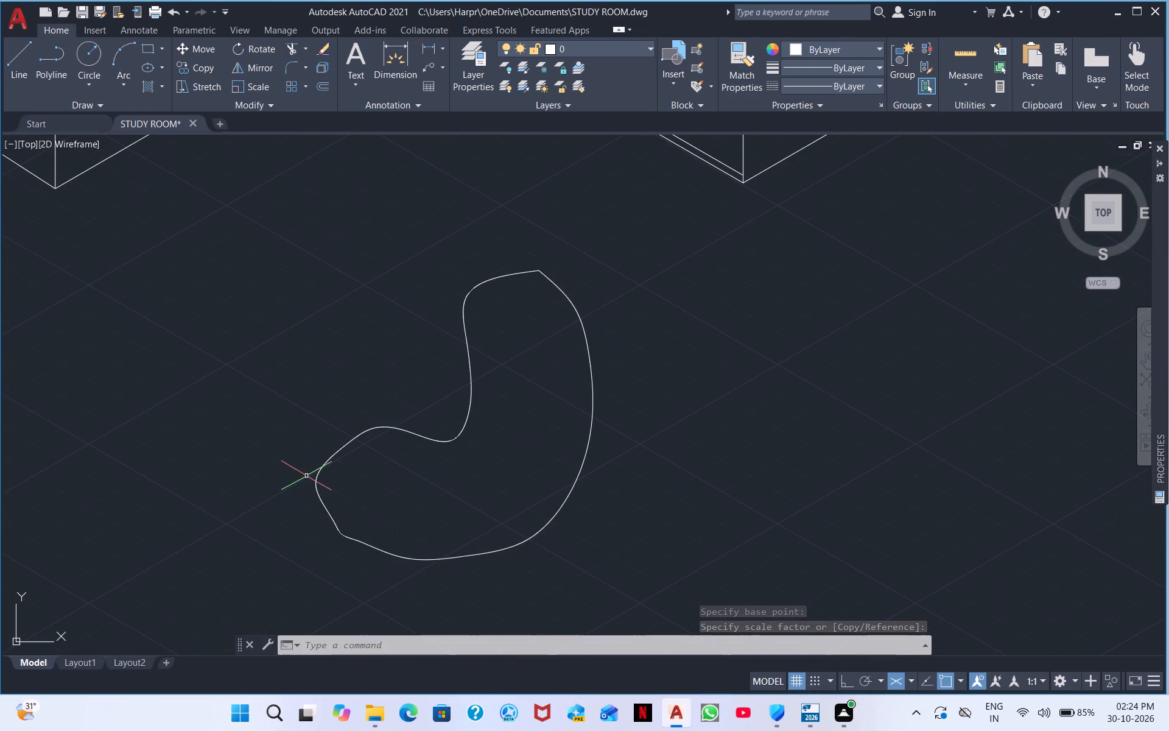
pyautogui.click(315, 500)
pyautogui.click(328, 512)
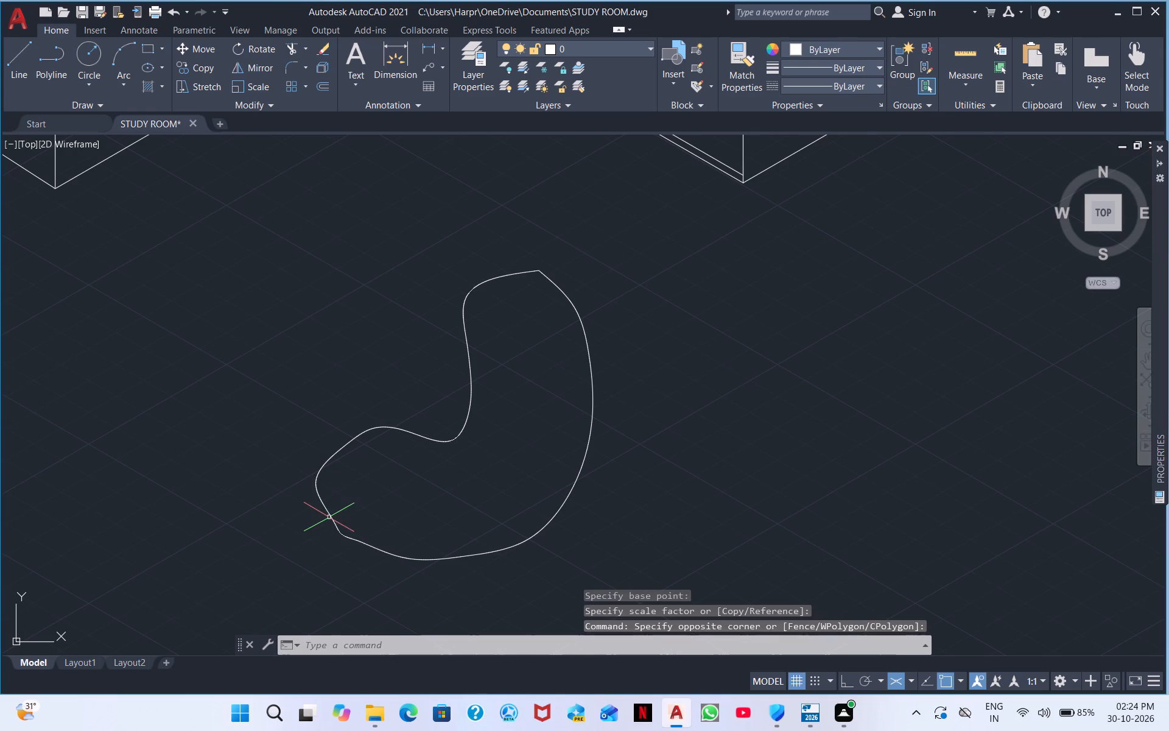
pyautogui.click(332, 516)
pyautogui.scroll(5, 338, 530)
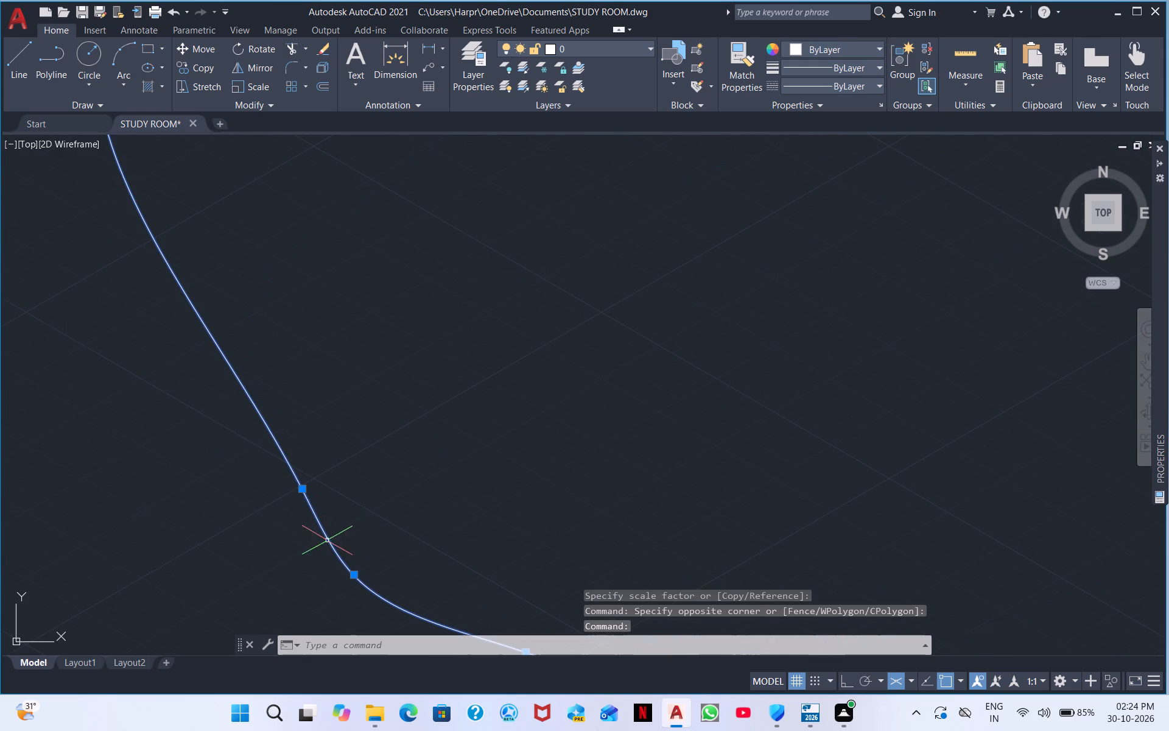
pyautogui.click(351, 573)
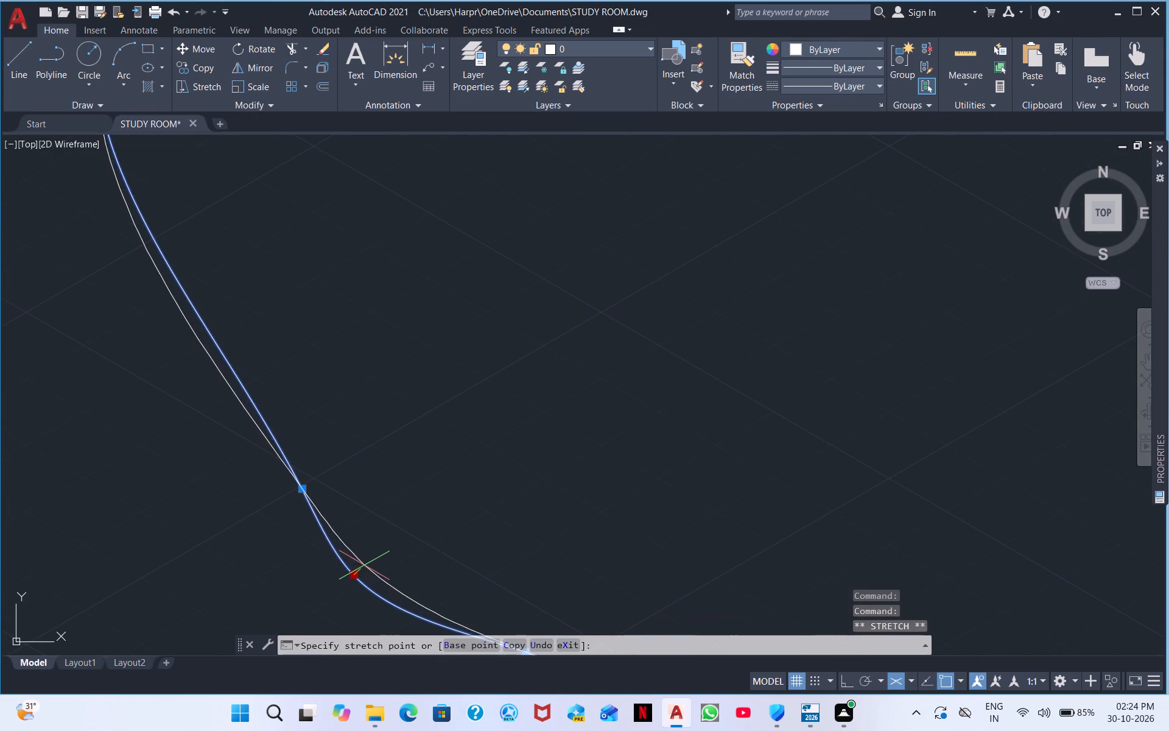
pyautogui.click(373, 558)
# Stretch the fit point at the spline's inner bend toward the desk to soften the bend.
pyautogui.scroll(-2, 386, 533)
pyautogui.scroll(-2, 435, 492)
pyautogui.moveTo(471, 471); pyautogui.dragTo(423, 470, button='middle')
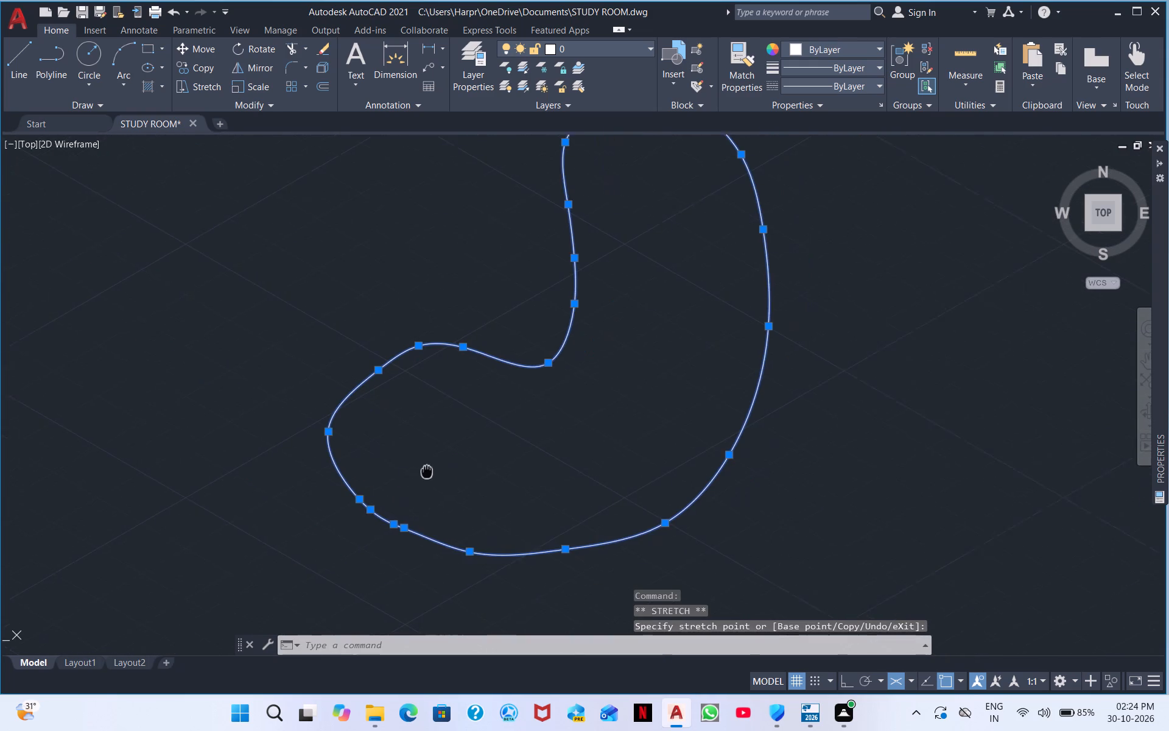
pyautogui.moveTo(423, 470); pyautogui.dragTo(341, 468, button='middle')
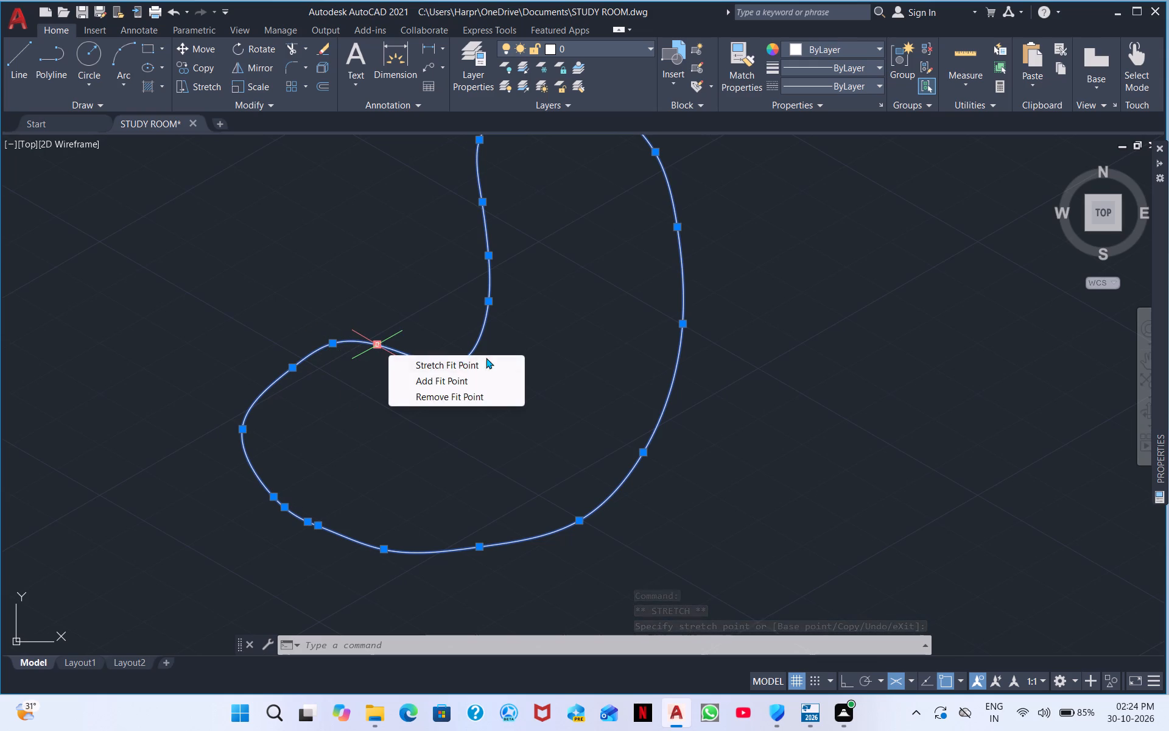
pyautogui.click(462, 362)
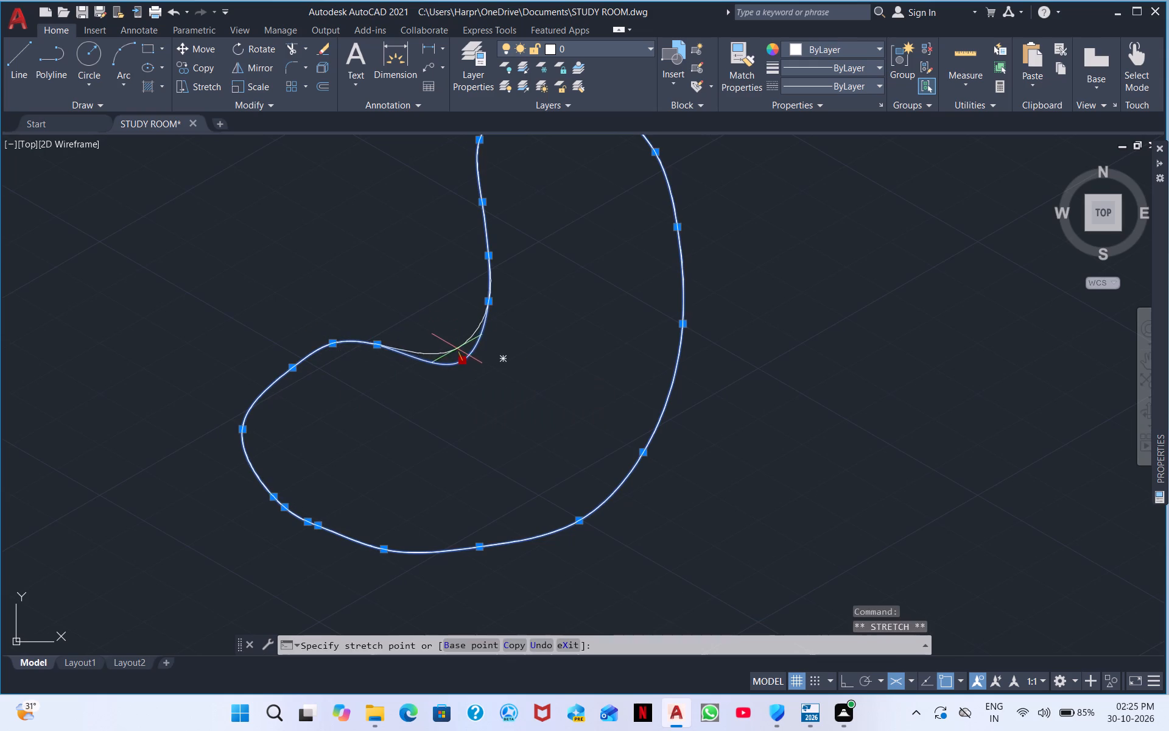
pyautogui.click(447, 338)
# Stretch the fit point at the lower lobe's upper shoulder slightly up and inward to smooth the spline there.
pyautogui.scroll(-2, 448, 342)
pyautogui.moveTo(454, 342); pyautogui.dragTo(426, 431, button='middle')
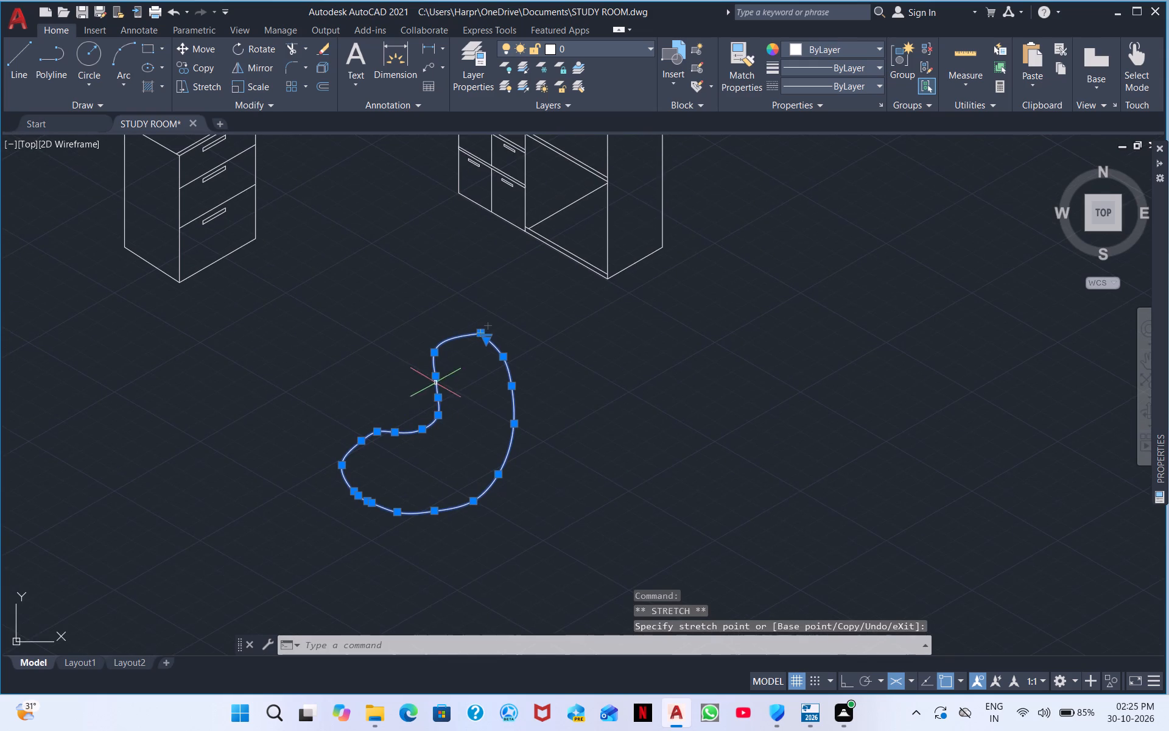
pyautogui.scroll(3, 393, 395)
pyautogui.moveTo(485, 411); pyautogui.dragTo(474, 417, button='middle')
pyautogui.scroll(-2, 474, 417)
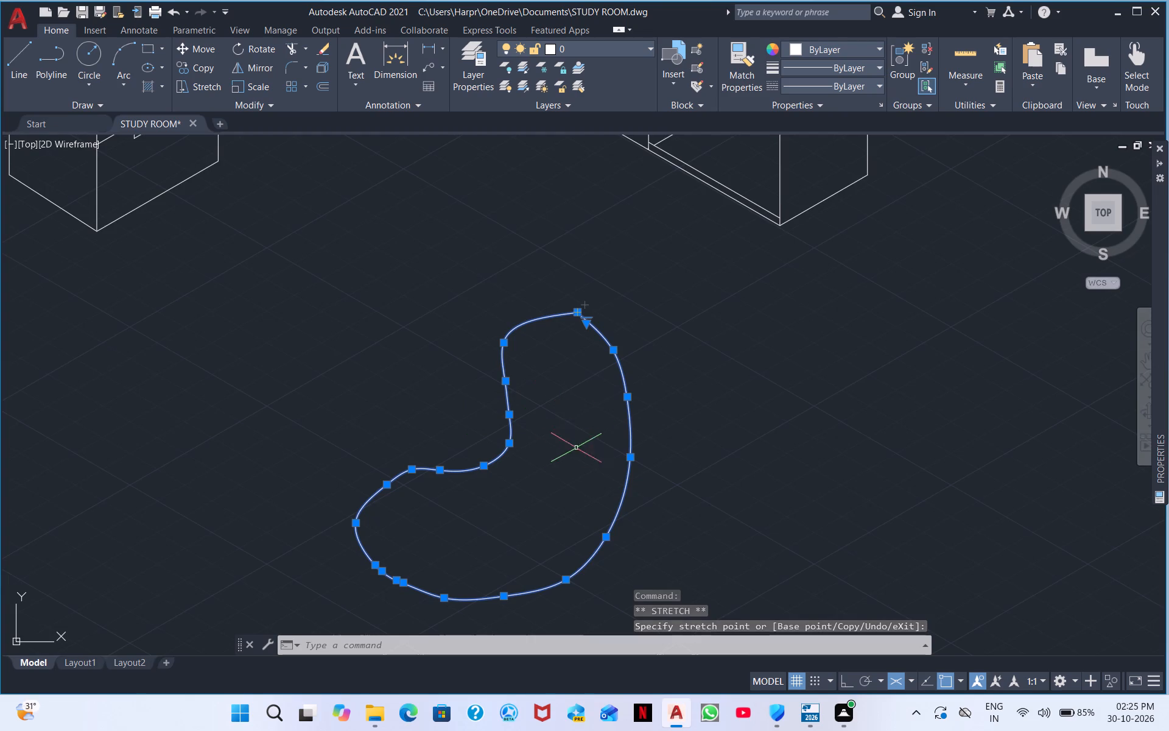
pyautogui.moveTo(560, 448); pyautogui.dragTo(524, 389, button='middle')
pyautogui.click(374, 412)
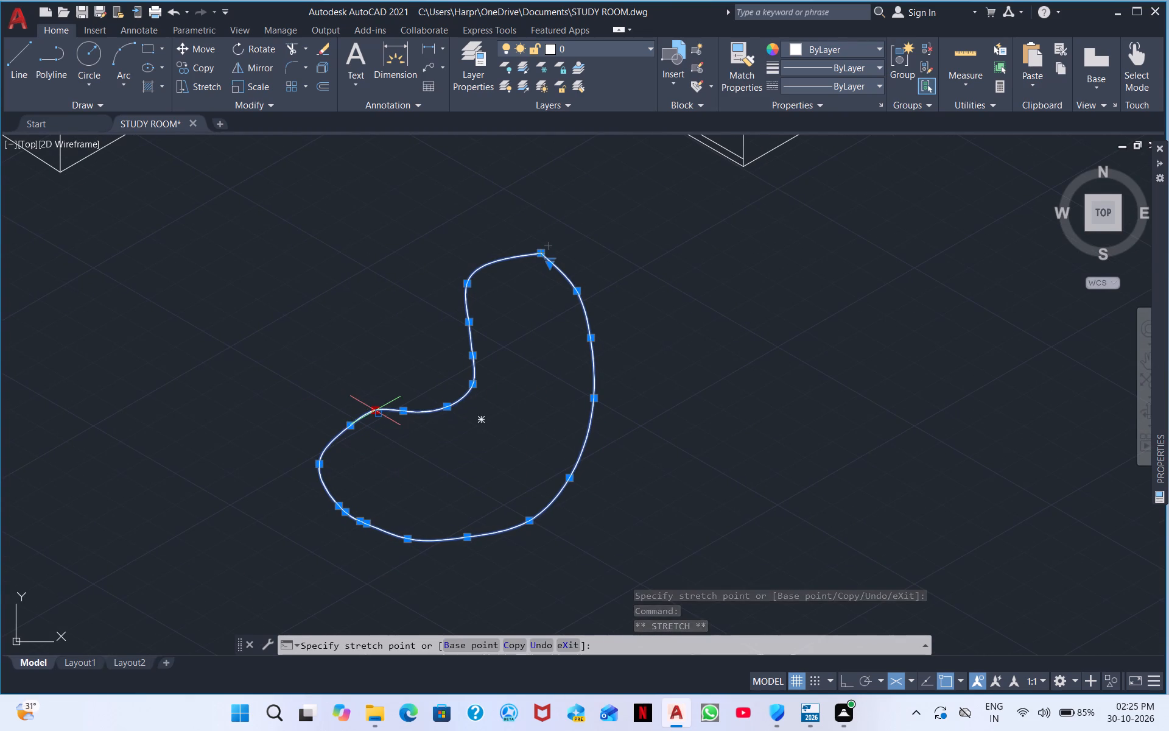
pyautogui.click(377, 406)
pyautogui.scroll(-1, 449, 436)
pyautogui.moveTo(491, 440); pyautogui.dragTo(427, 374, button='middle')
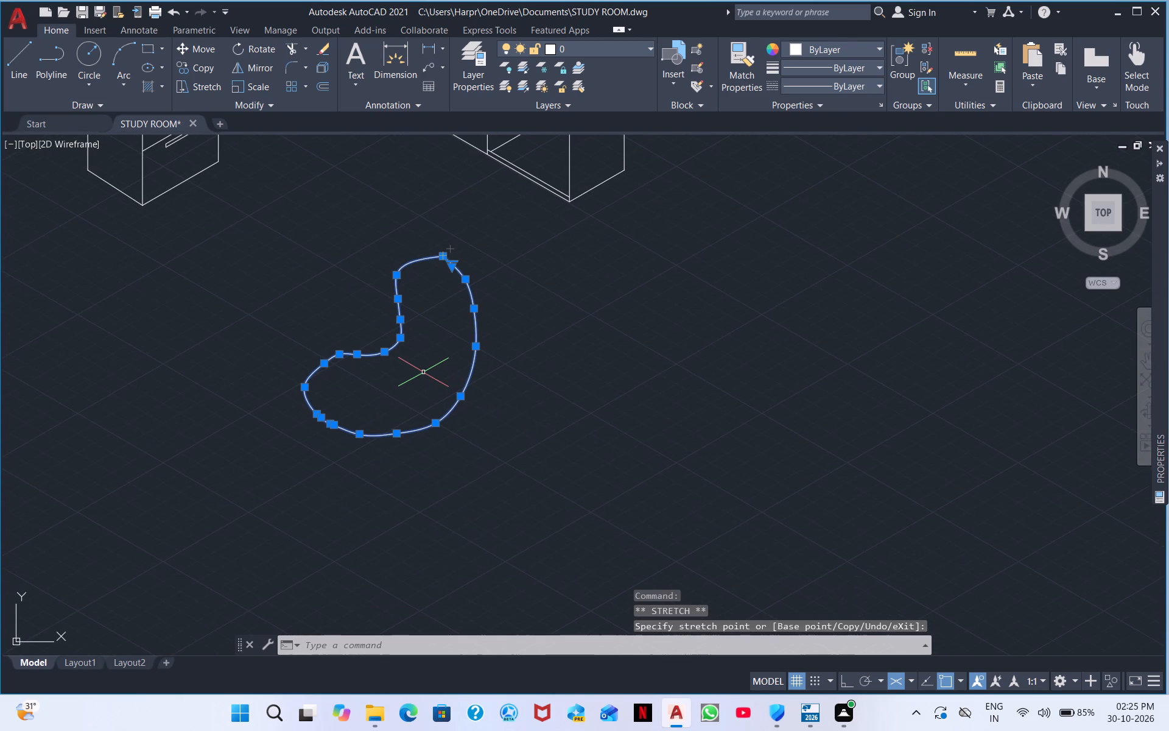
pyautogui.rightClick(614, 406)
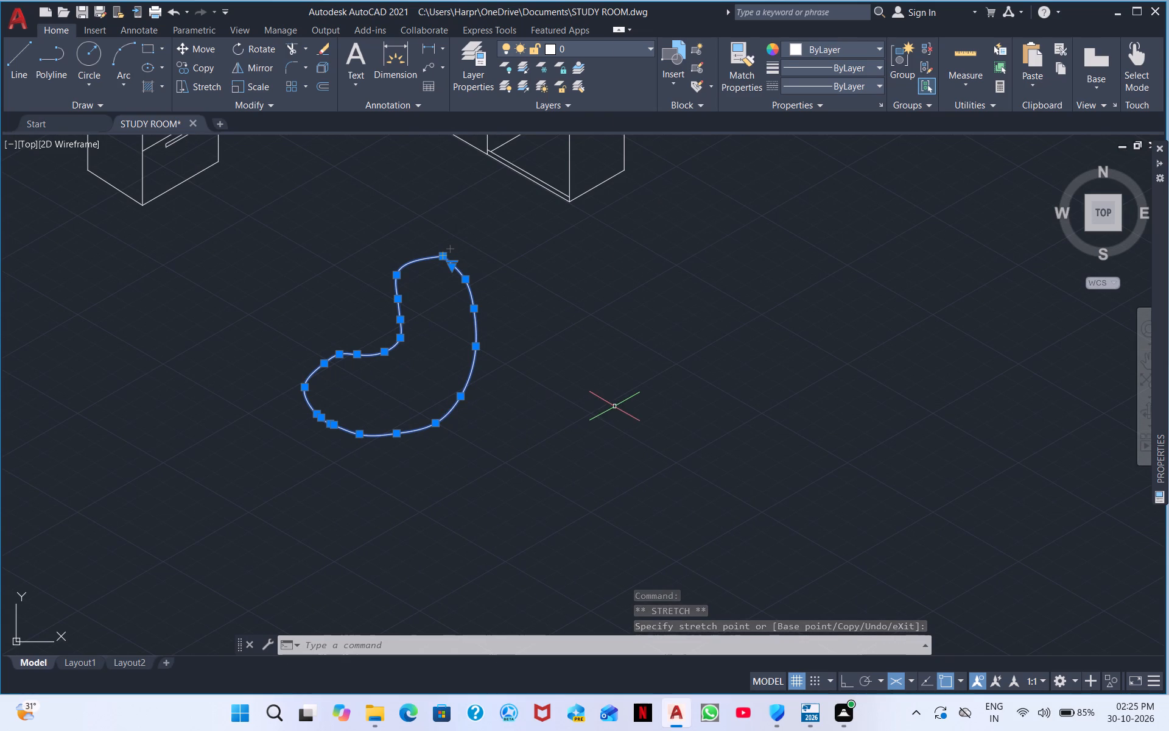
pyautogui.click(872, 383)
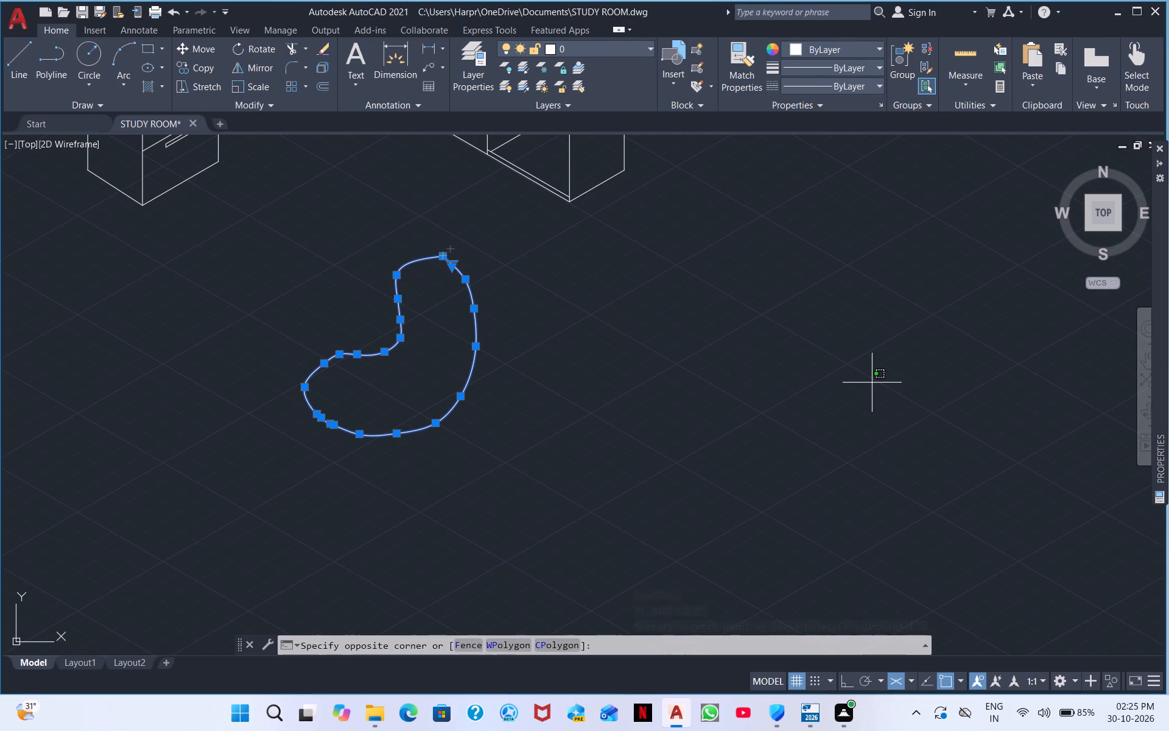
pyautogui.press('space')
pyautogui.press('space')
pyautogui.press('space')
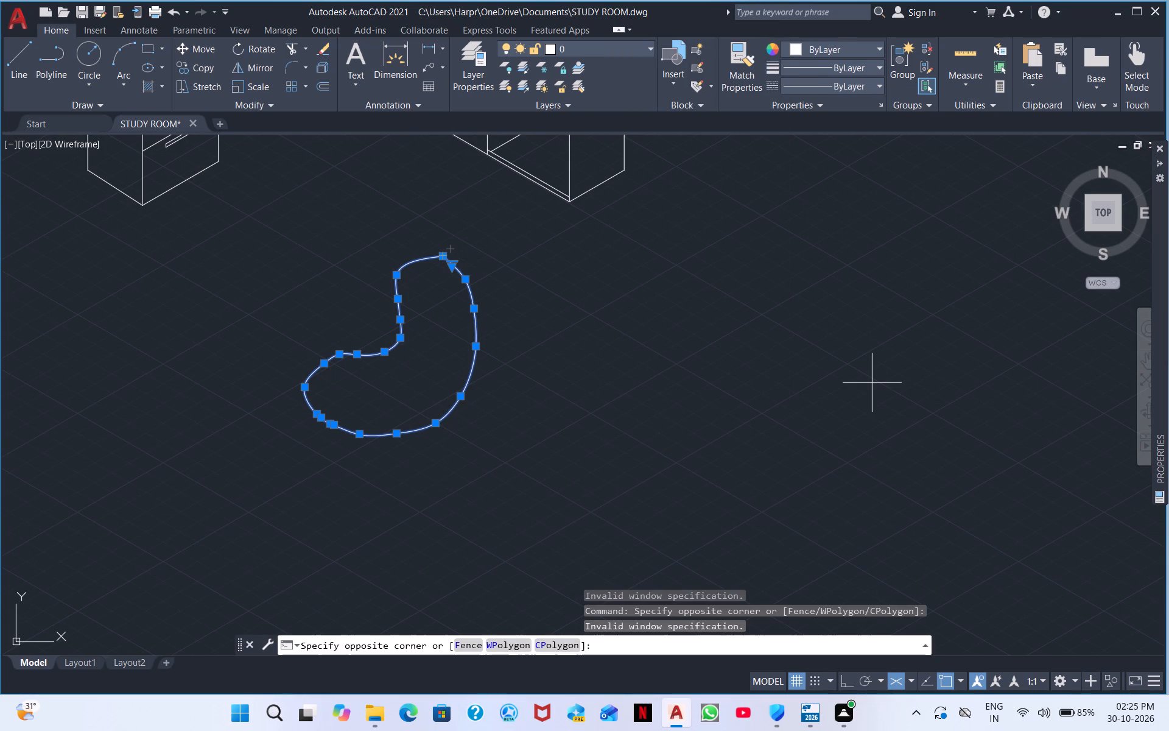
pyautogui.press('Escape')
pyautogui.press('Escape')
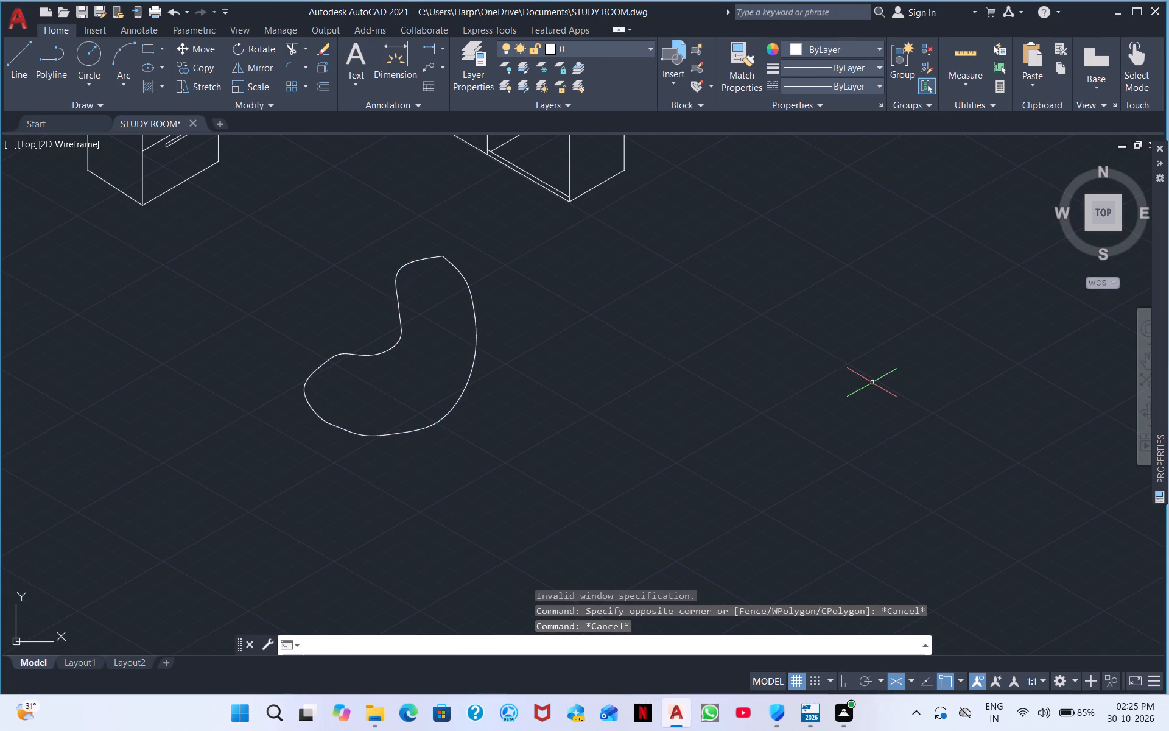
# Draw a narrow stem under the spline's lower edge with ortho on: about 169 down, along the 330° isometric axis, and back up to the curve.
pyautogui.click(11, 71)
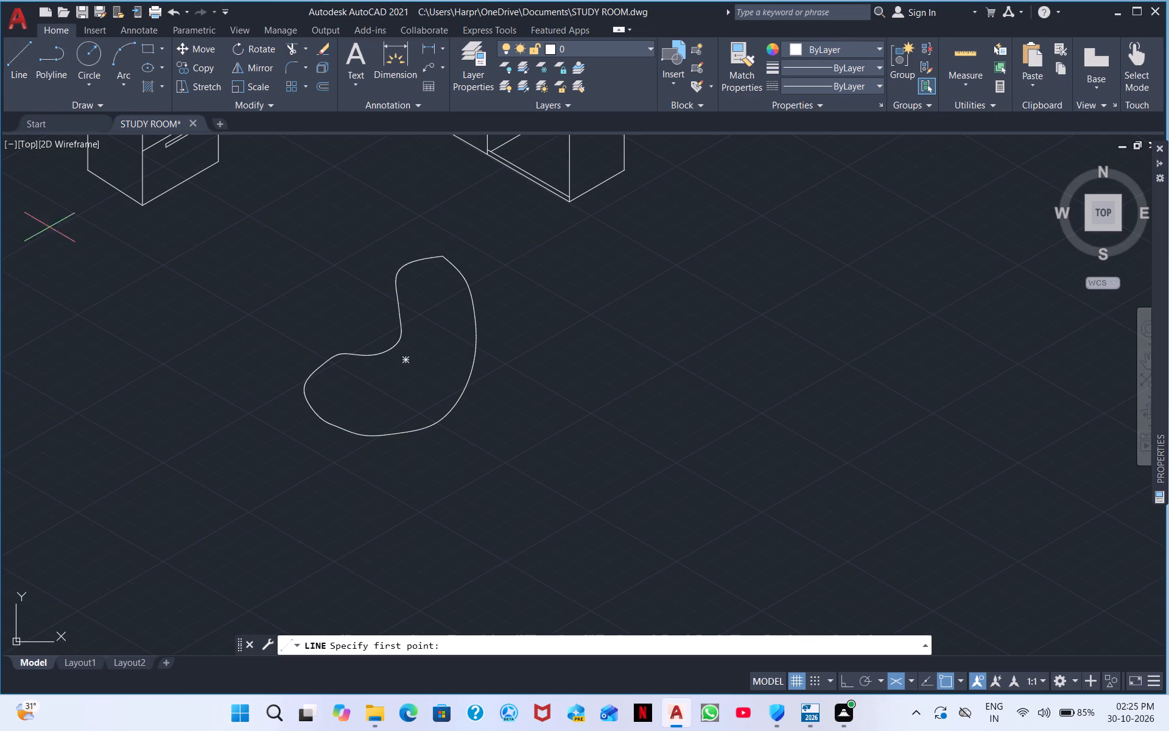
pyautogui.click(396, 432)
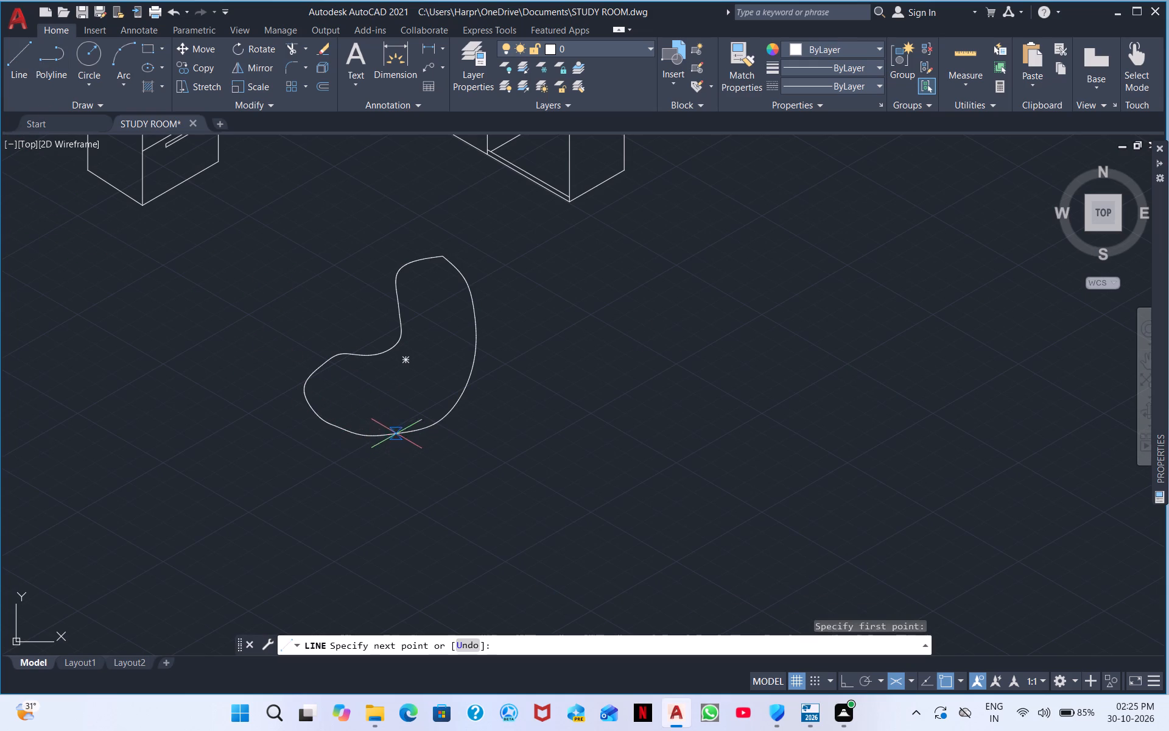
pyautogui.click(838, 676)
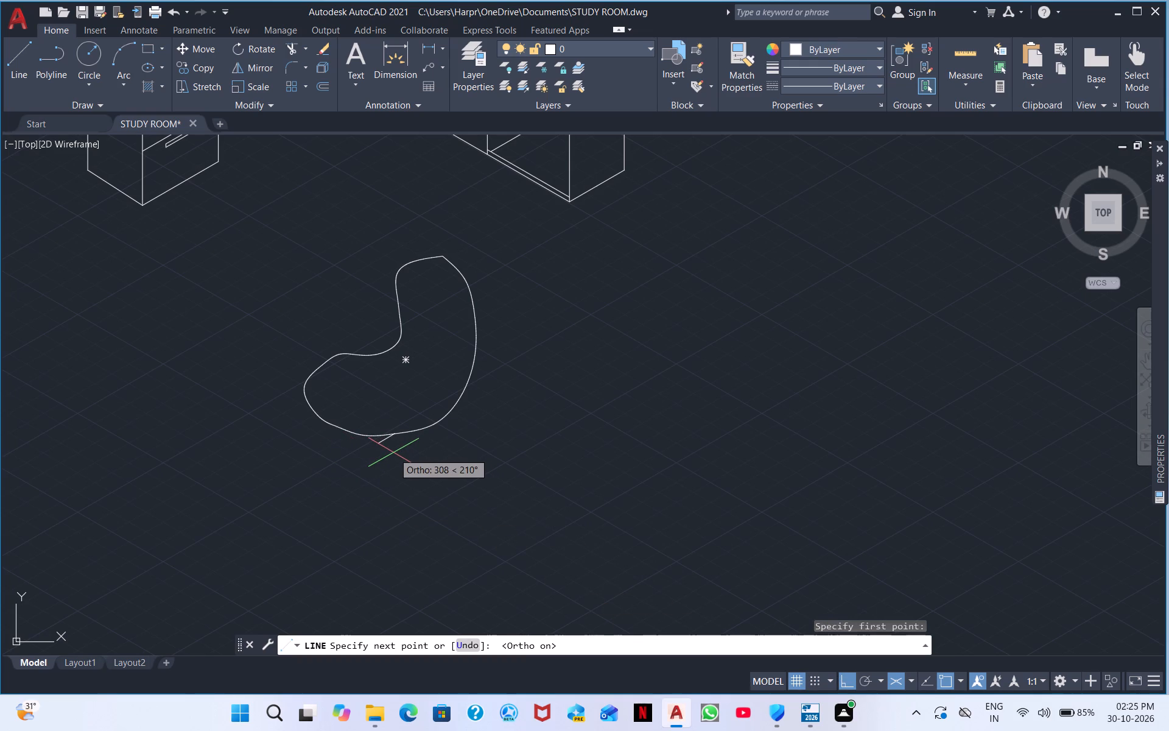
pyautogui.press('F5')
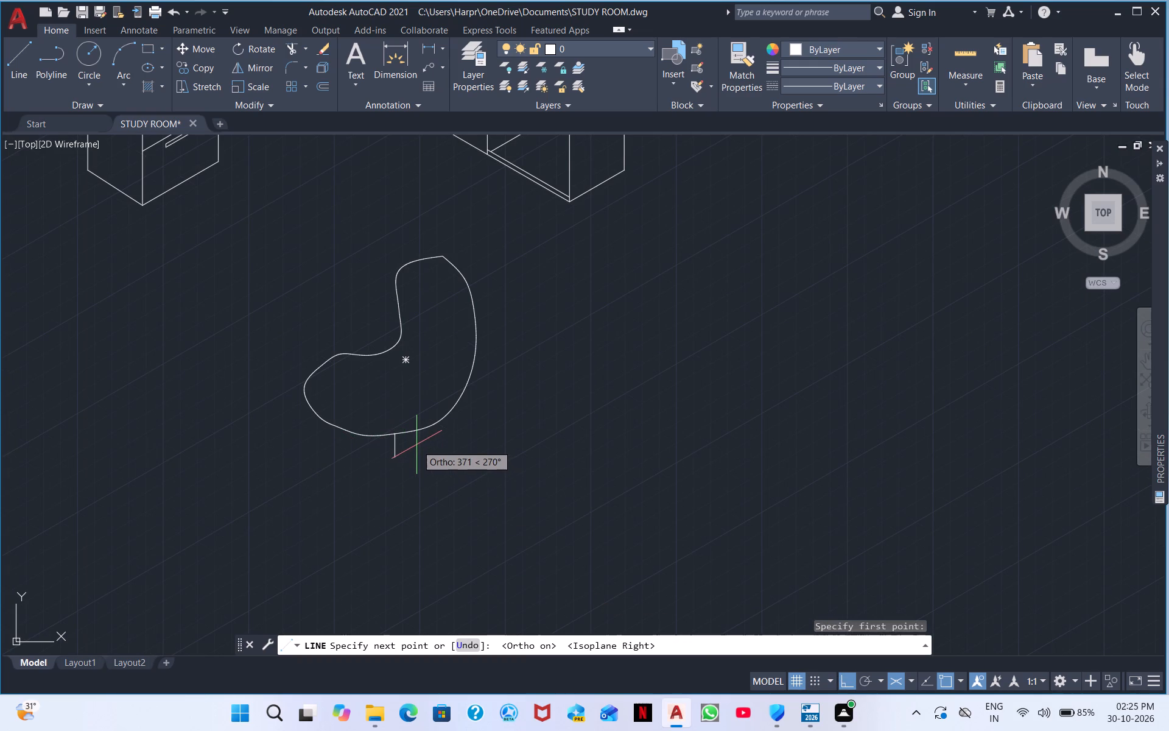
pyautogui.scroll(4, 416, 445)
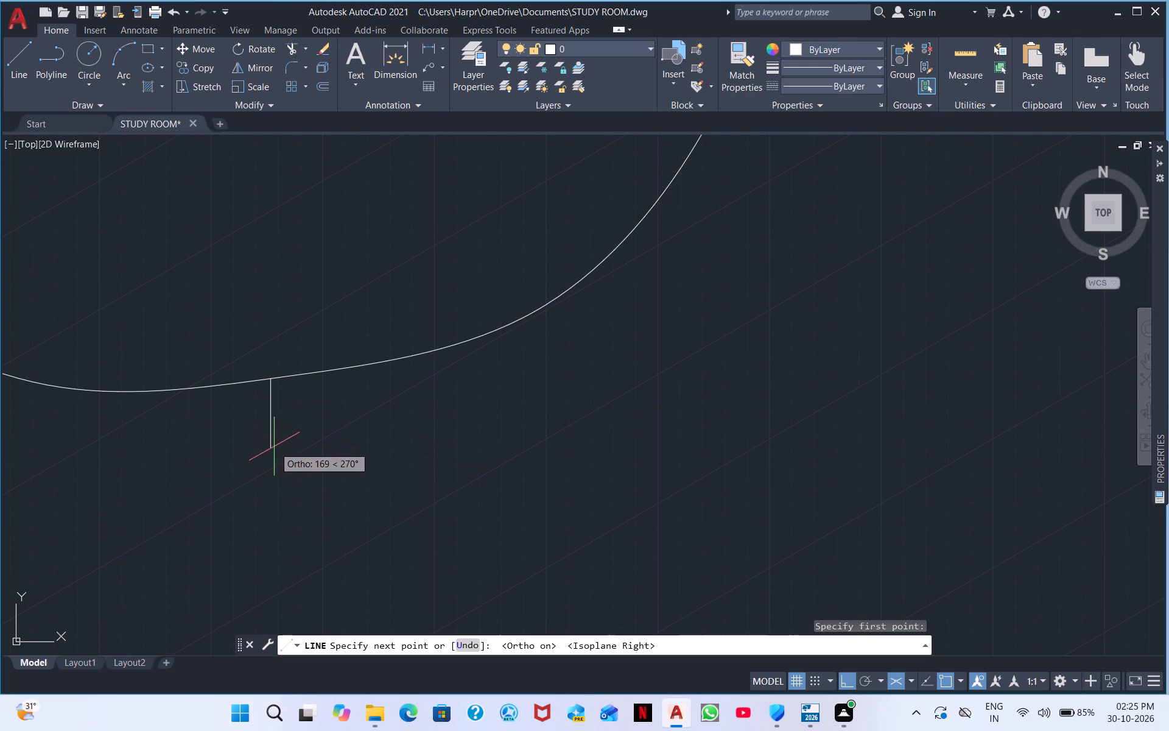
pyautogui.click(274, 446)
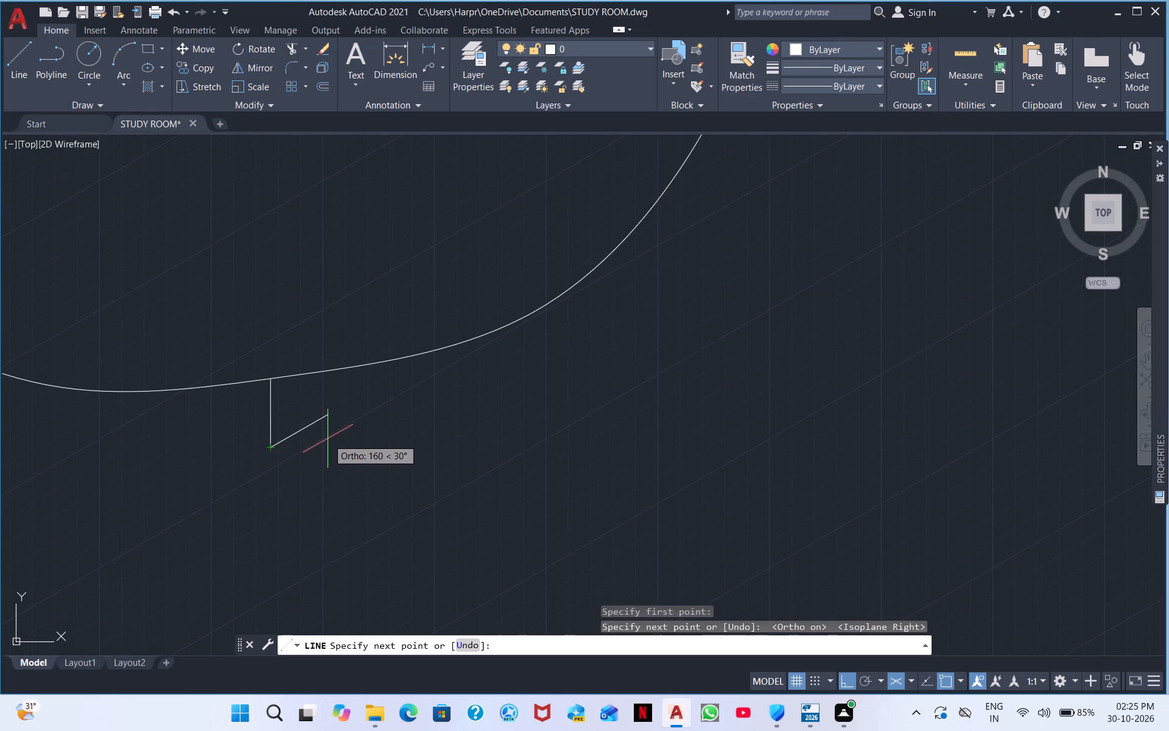
pyautogui.press('F5')
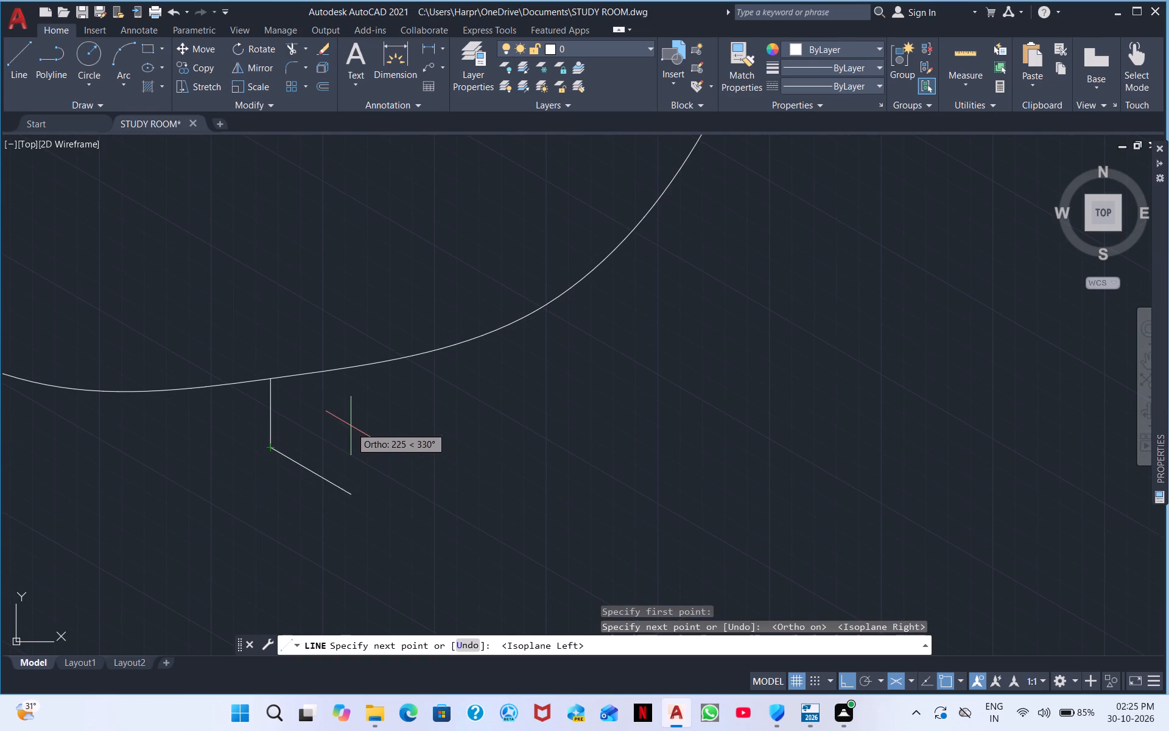
pyautogui.click(400, 495)
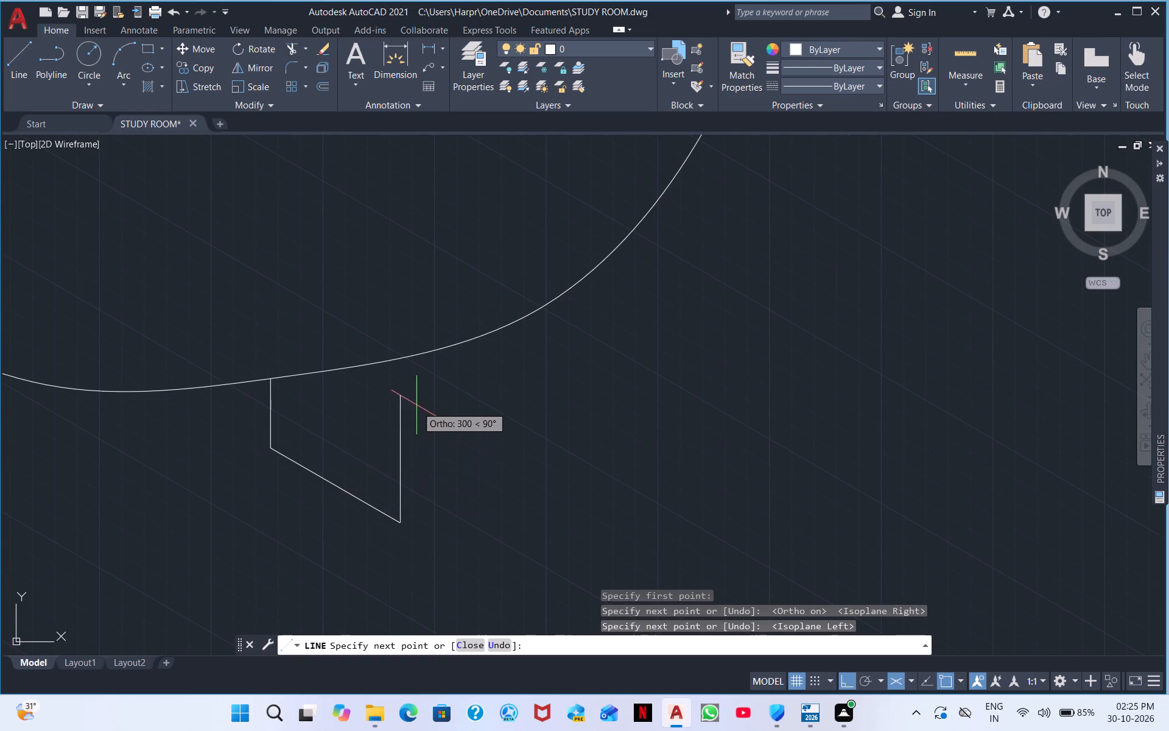
pyautogui.click(401, 356)
pyautogui.press('Escape')
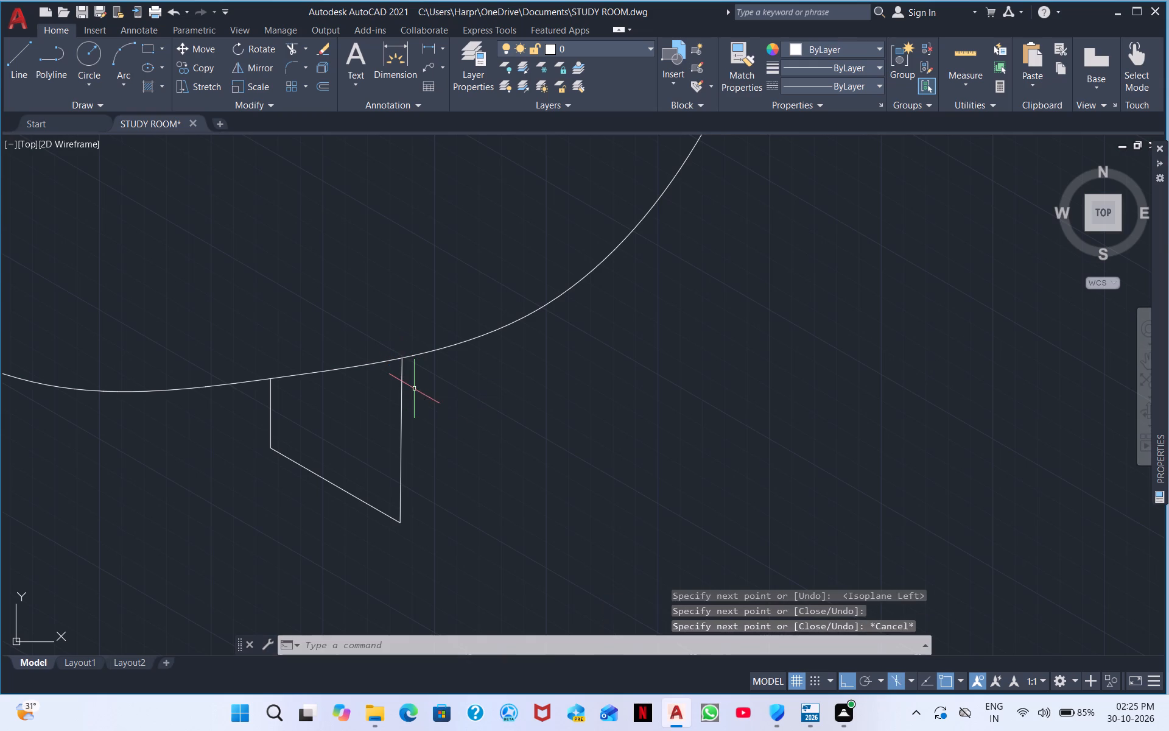
# Draw a panel outline from the stem's shorter leg: extend its slanted edge outward, go straight down, and add a lower edge about 646 at 330°.
pyautogui.scroll(-2, 471, 431)
pyautogui.moveTo(473, 431); pyautogui.dragTo(563, 376, button='middle')
pyautogui.scroll(-1, 530, 395)
pyautogui.rightClick(622, 419)
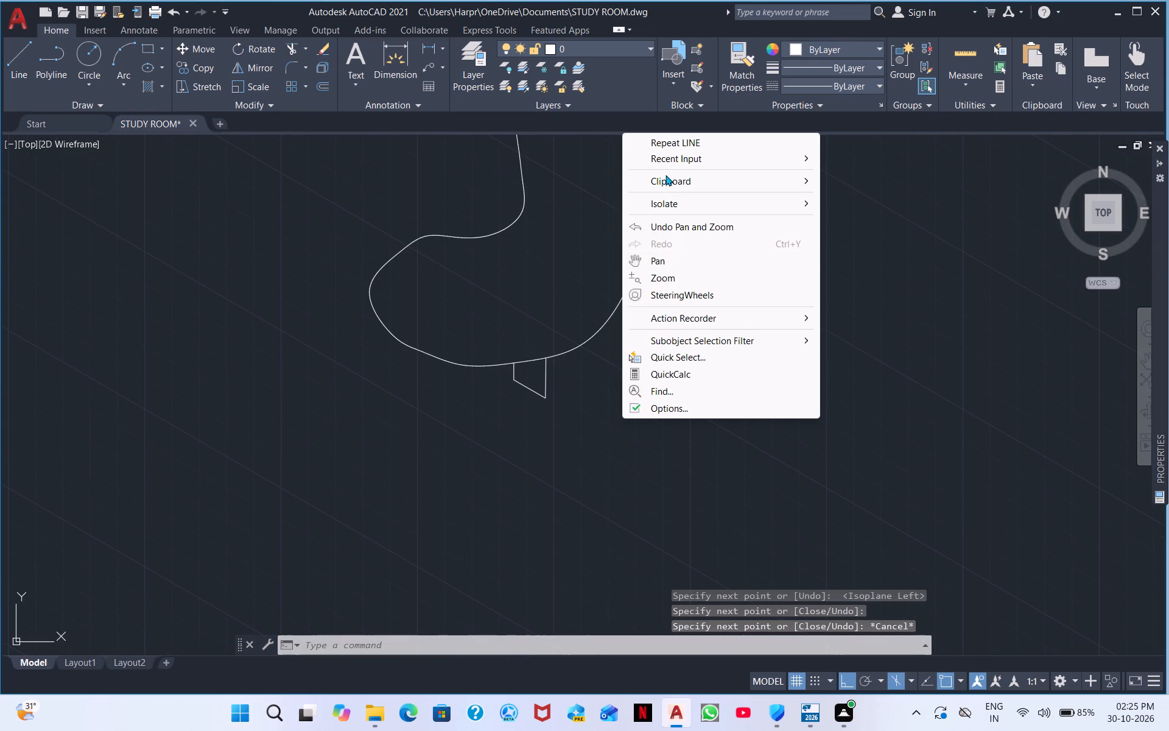
pyautogui.click(692, 136)
pyautogui.scroll(5, 508, 383)
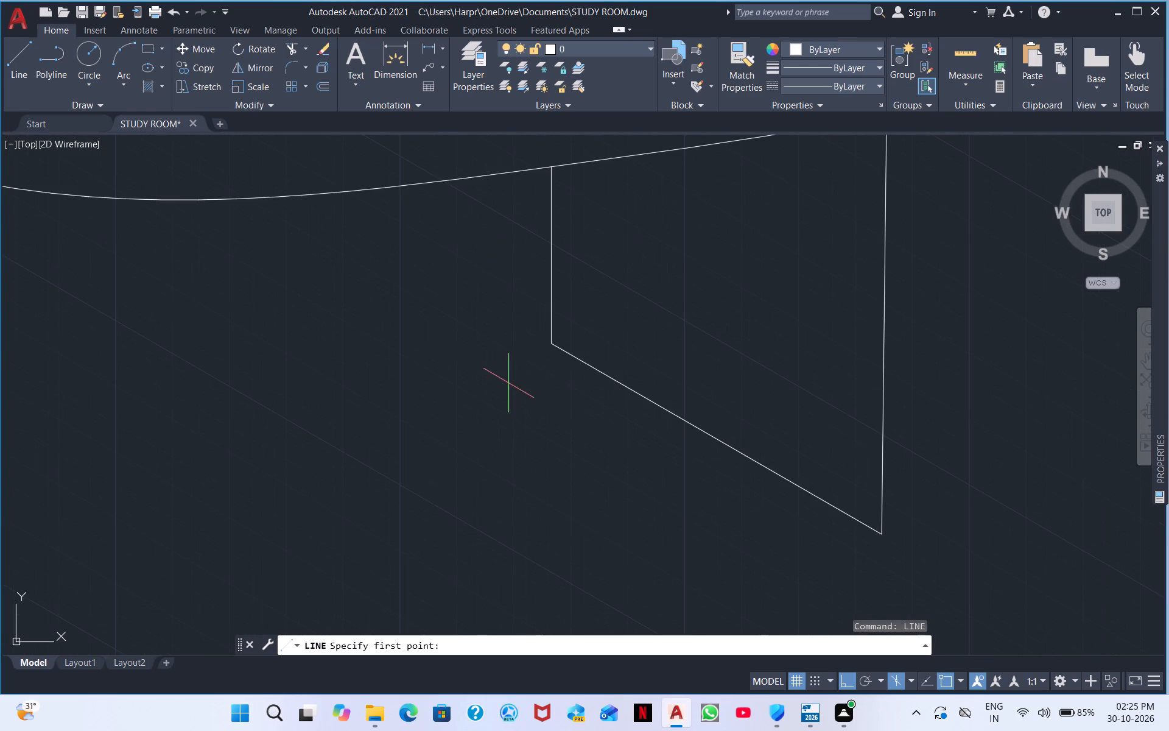
pyautogui.click(545, 346)
pyautogui.click(492, 333)
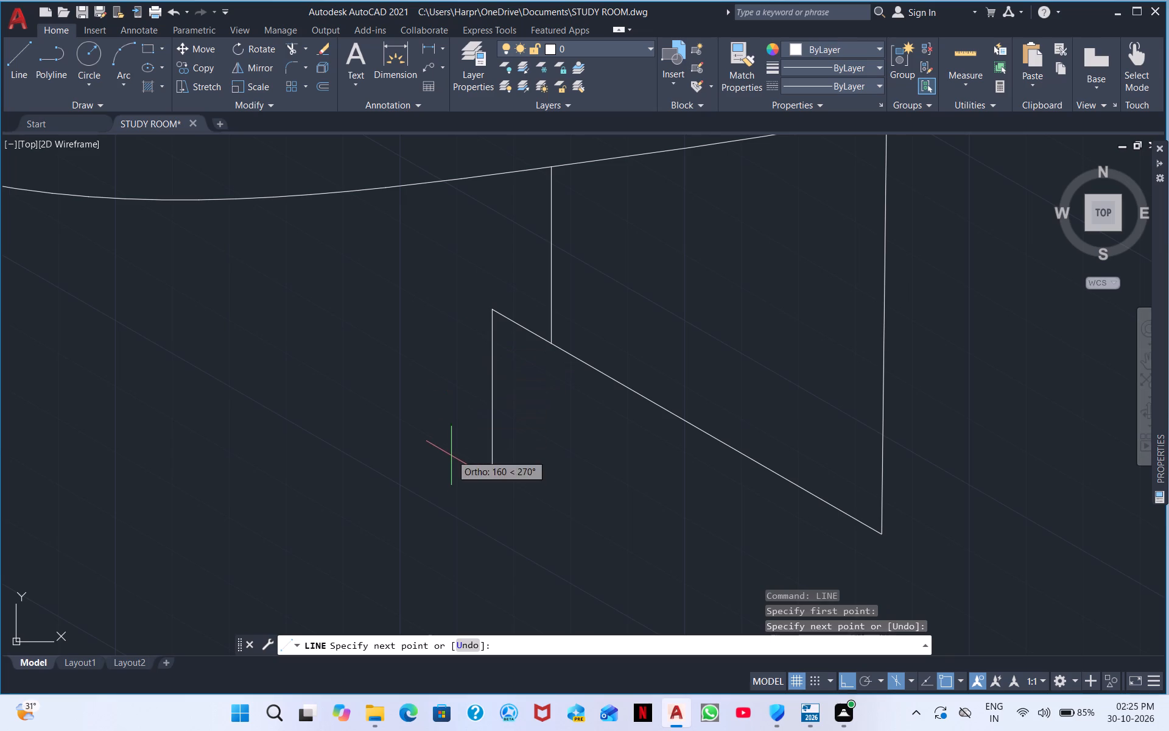
pyautogui.scroll(-4, 474, 545)
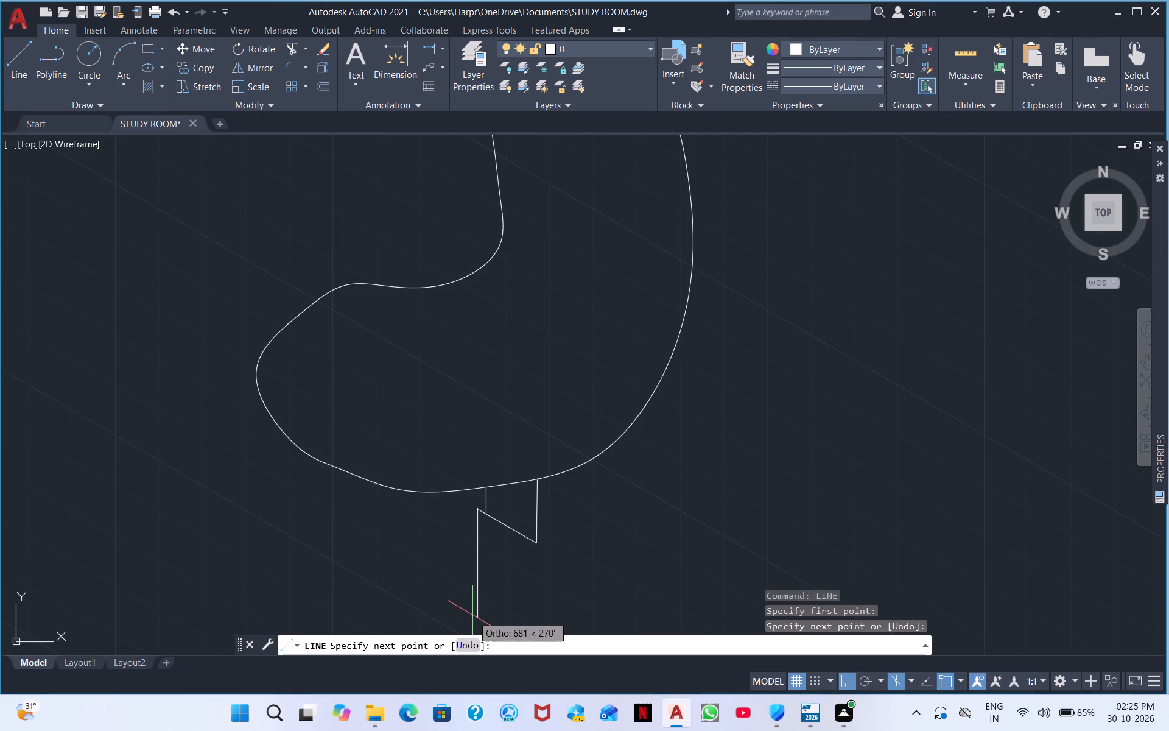
pyautogui.moveTo(472, 601); pyautogui.dragTo(450, 493, button='middle')
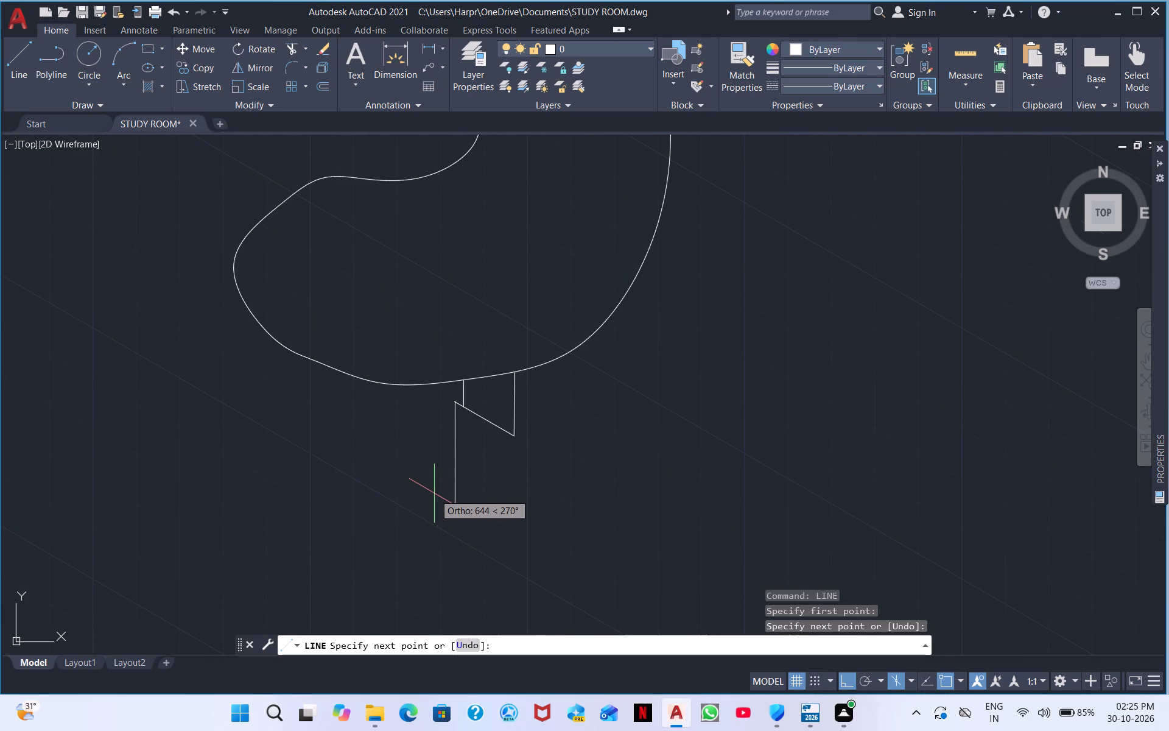
pyautogui.click(453, 483)
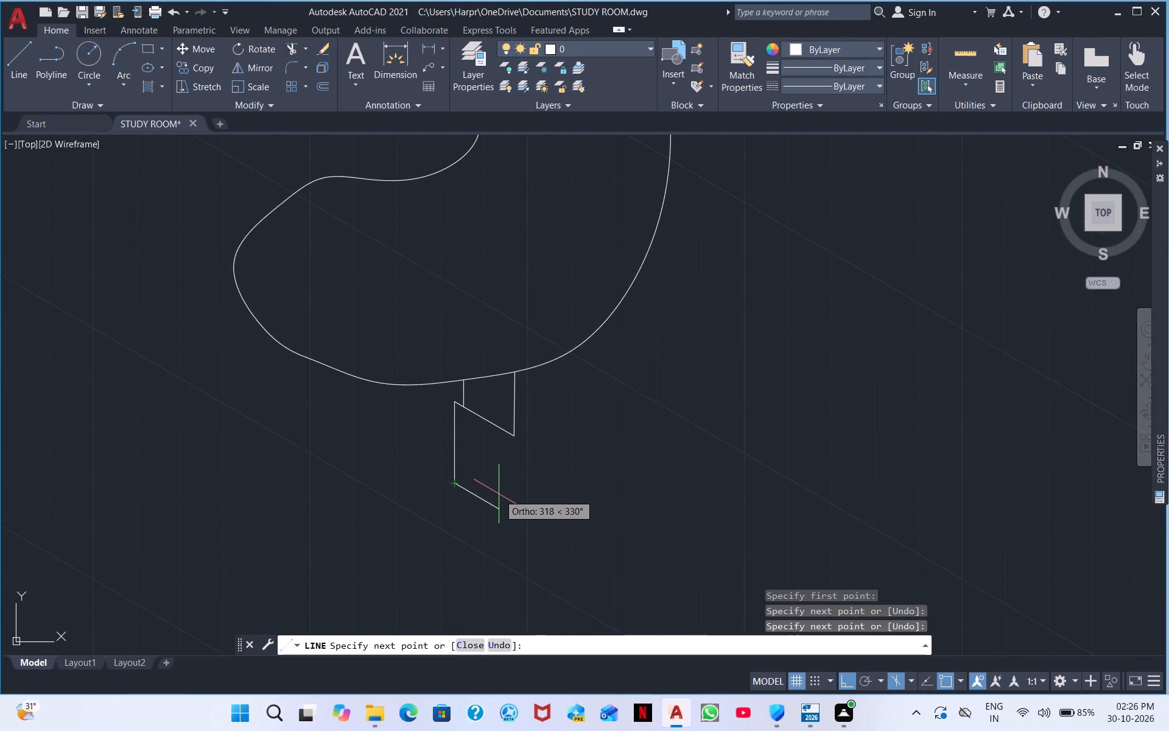
pyautogui.click(545, 503)
pyautogui.rightClick(546, 500)
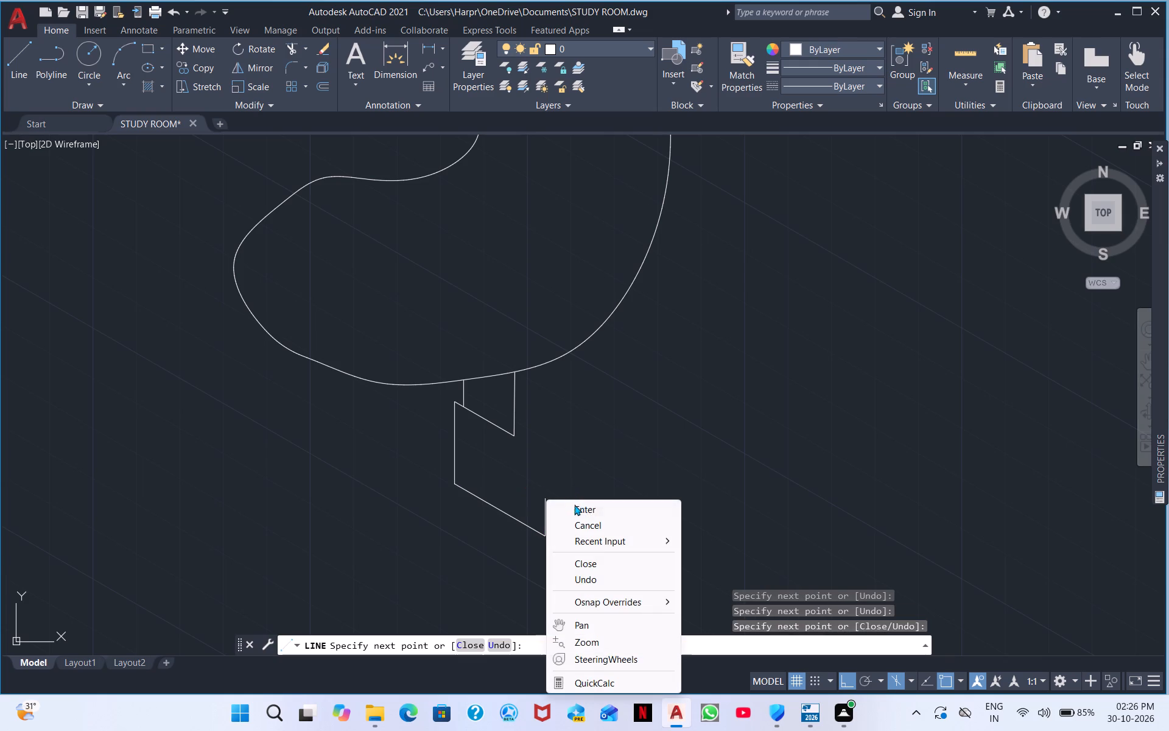
pyautogui.click(575, 506)
# Extend the panel's upper edge past the stem's longer leg and draw a vertical side from it down across the lower edge.
pyautogui.rightClick(454, 456)
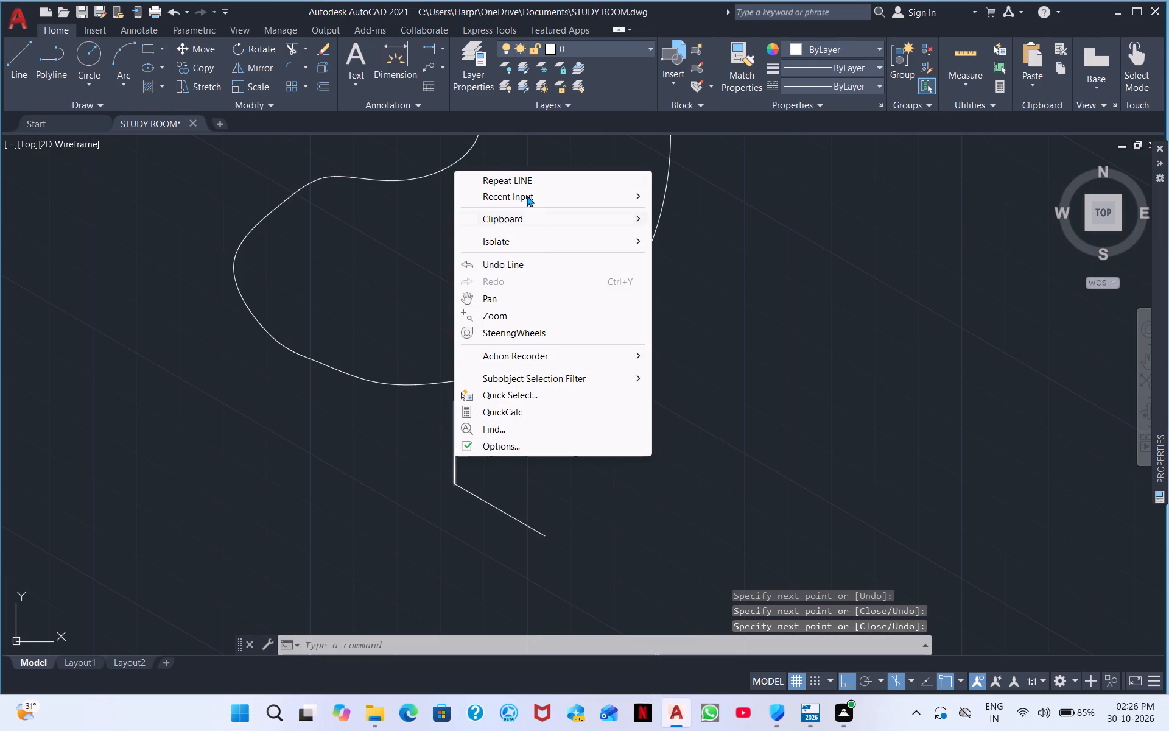
pyautogui.click(525, 178)
pyautogui.click(517, 439)
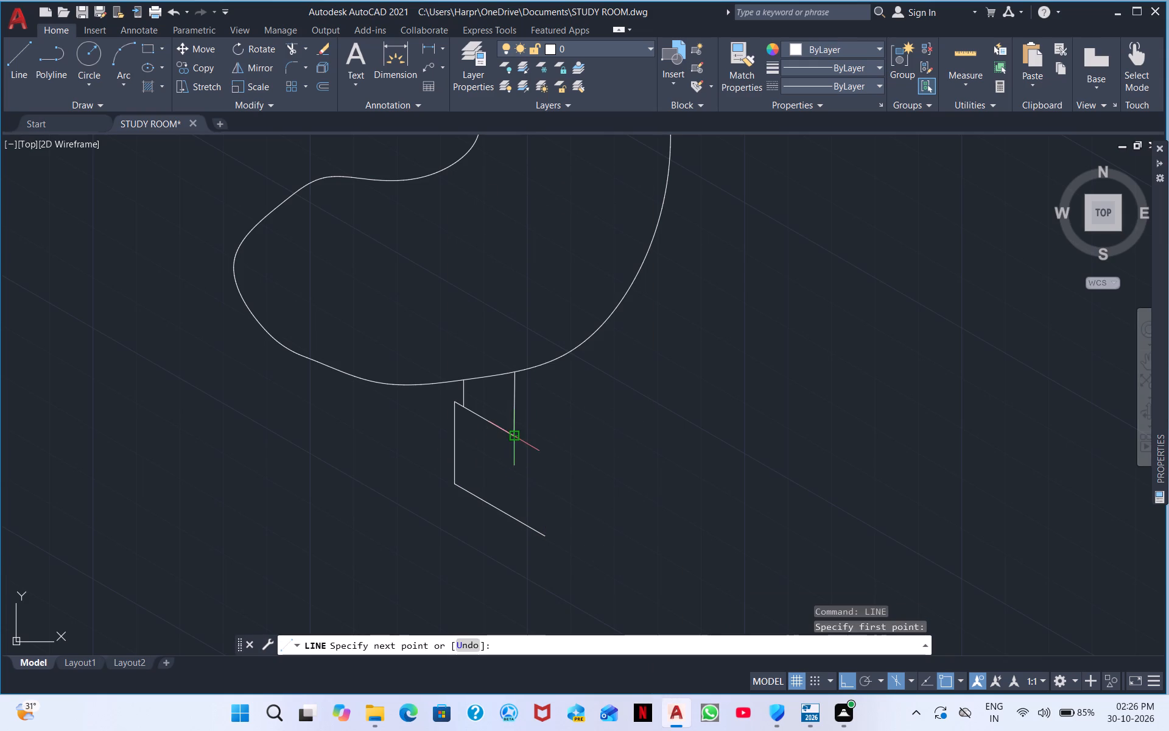
pyautogui.click(532, 447)
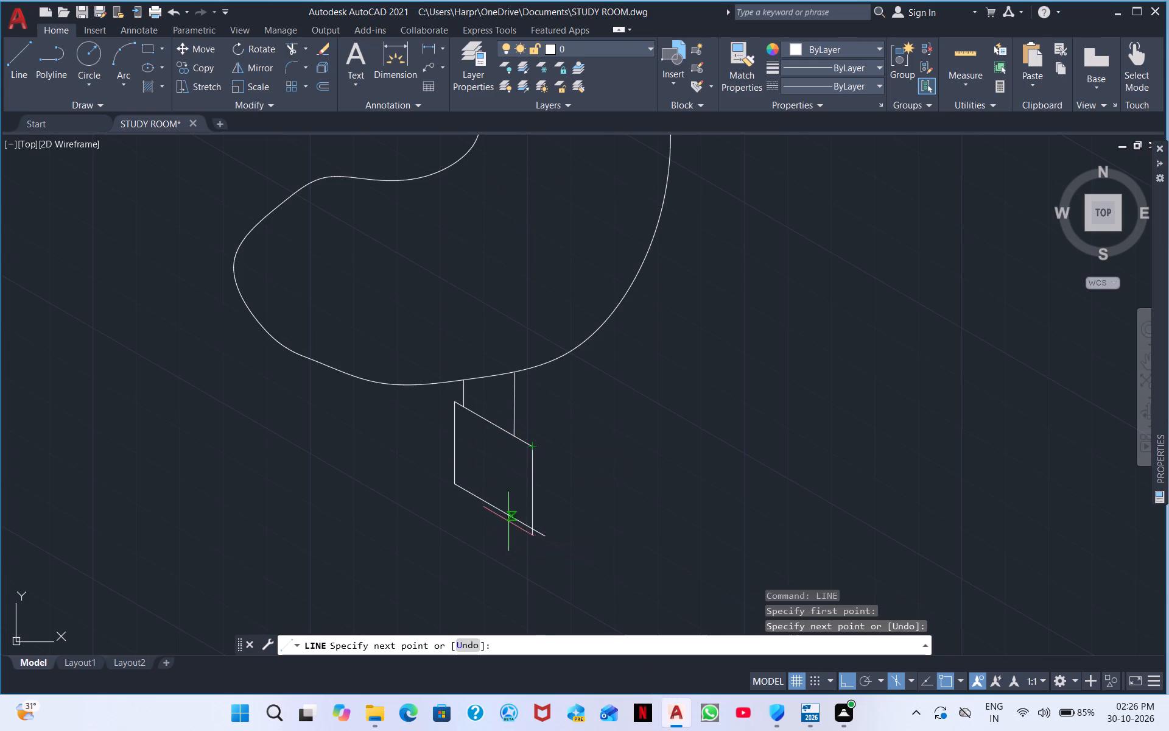
pyautogui.click(523, 436)
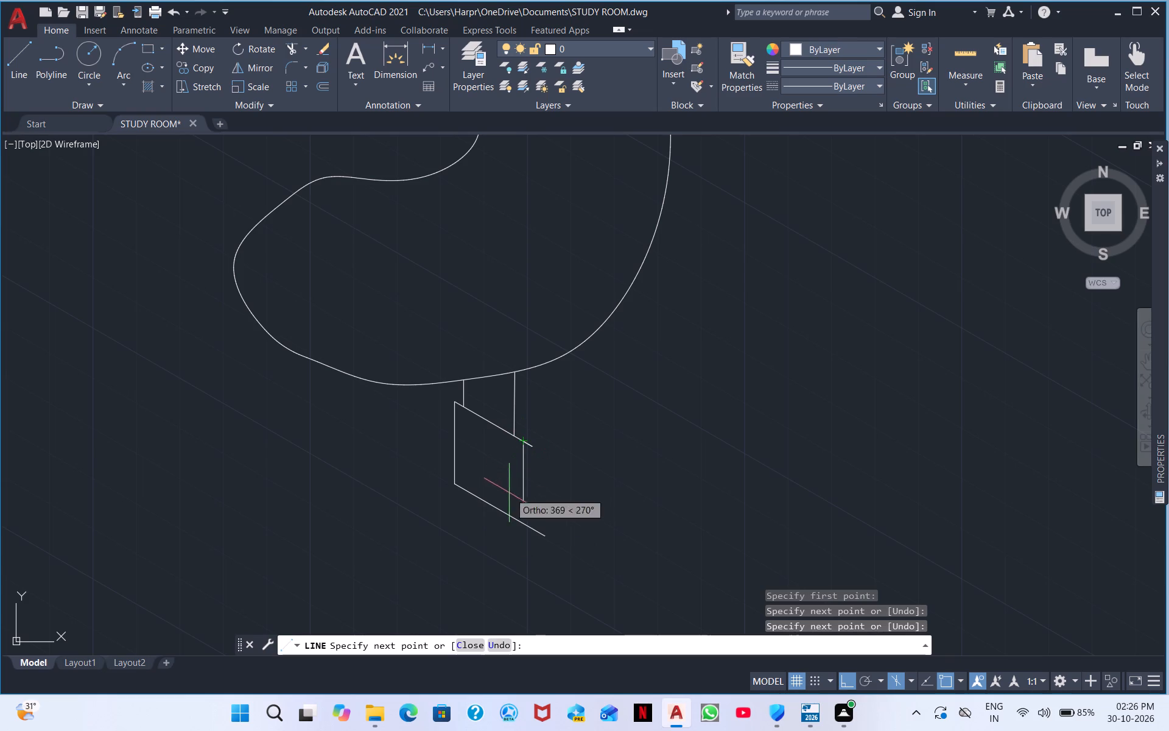
pyautogui.click(502, 527)
pyautogui.press('Escape')
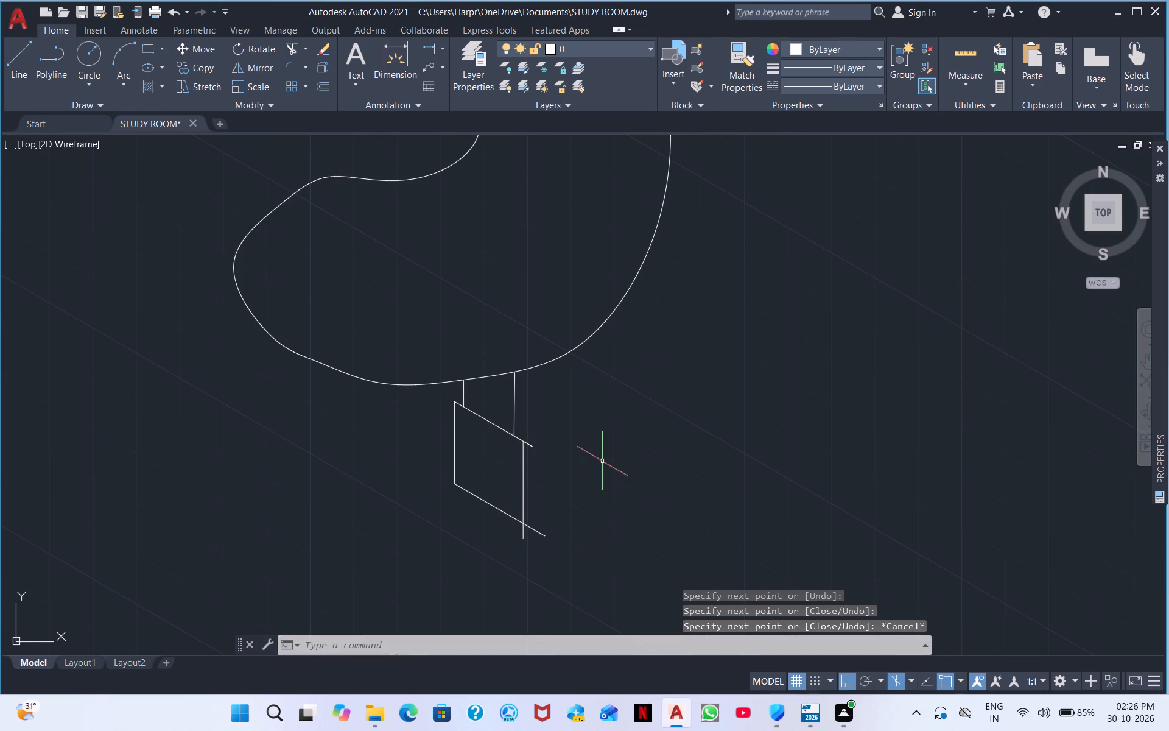
pyautogui.rightClick(603, 458)
pyautogui.click(97, 269)
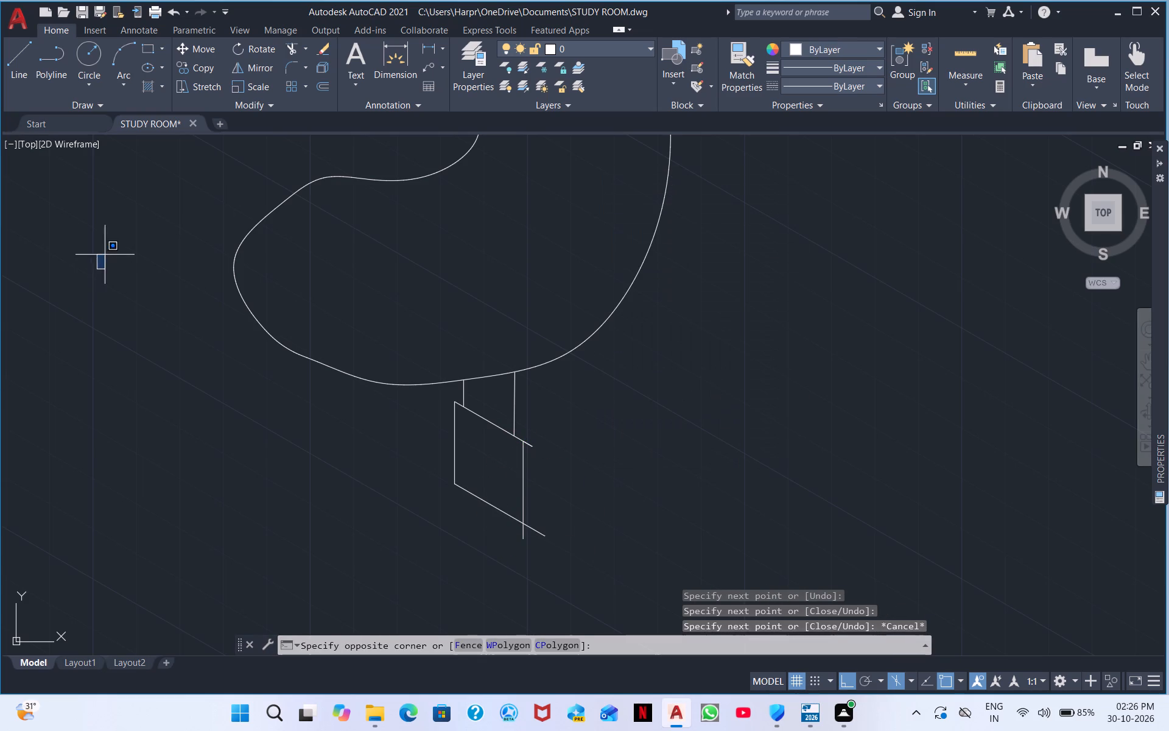
pyautogui.click(133, 221)
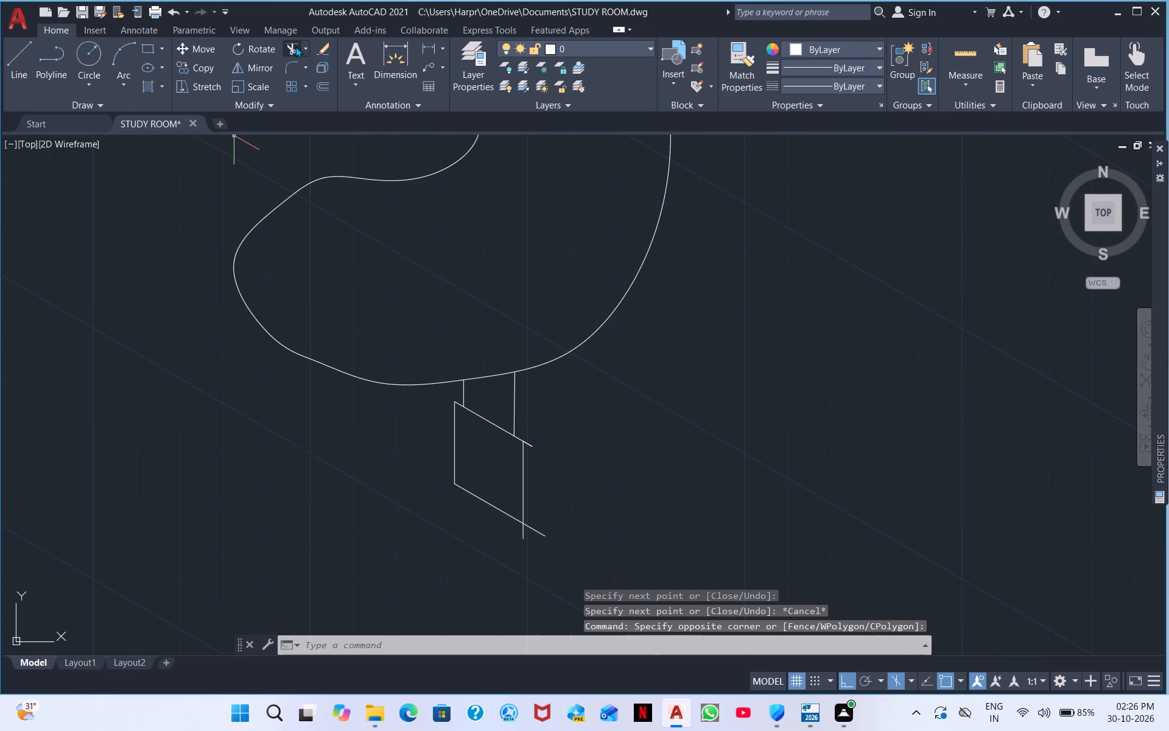
# Trim the three overshooting line ends at the upper and lower corners of the panel's newly drawn side.
pyautogui.click(295, 46)
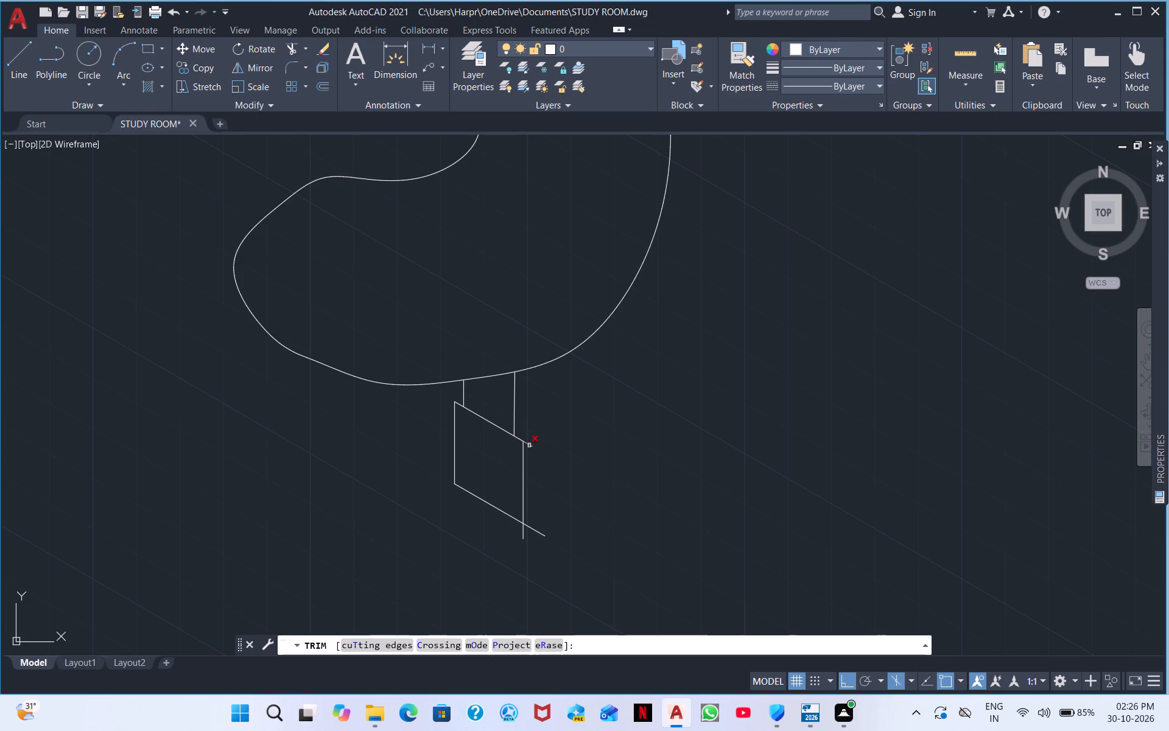
pyautogui.click(529, 445)
pyautogui.click(529, 445)
pyautogui.moveTo(539, 521); pyautogui.dragTo(538, 521)
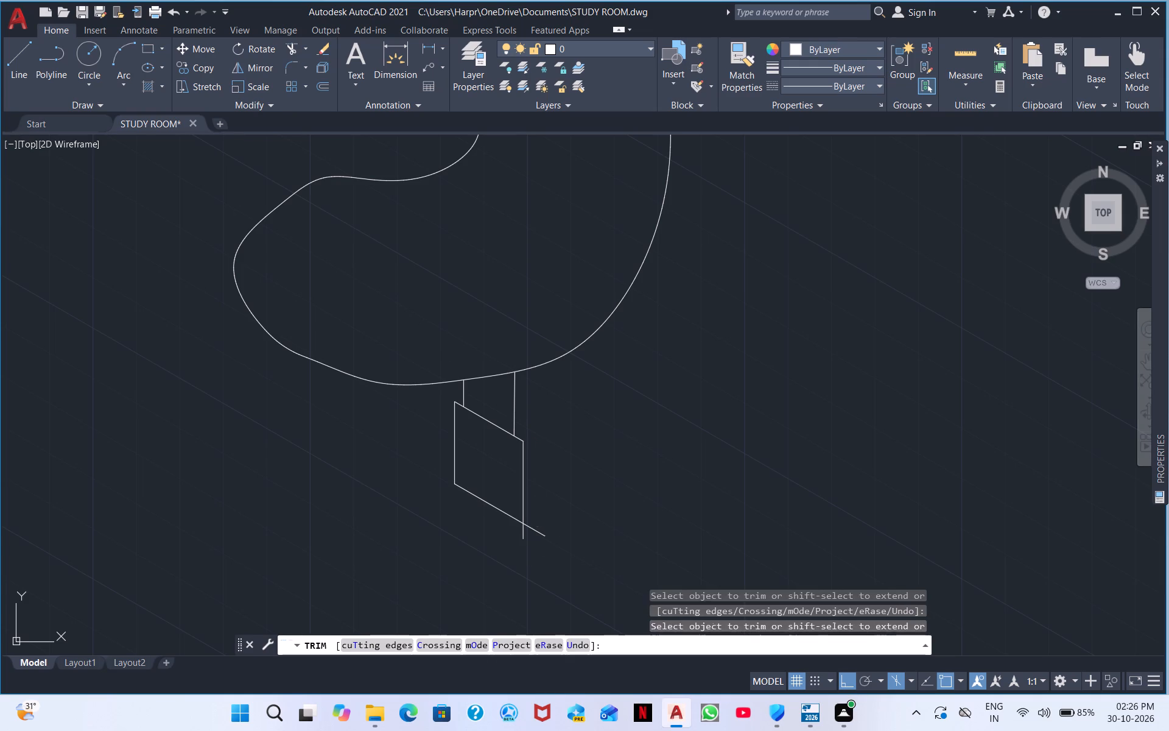
pyautogui.moveTo(538, 521); pyautogui.dragTo(525, 542)
pyautogui.click(521, 532)
pyautogui.rightClick(619, 504)
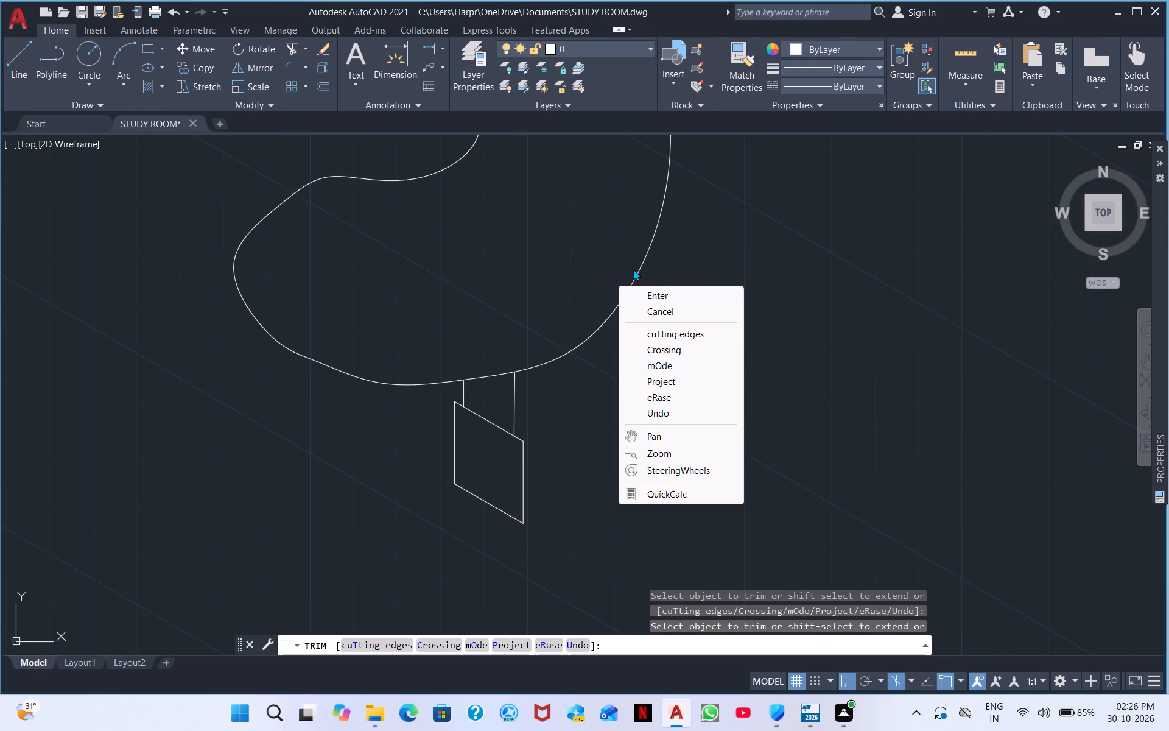
pyautogui.click(658, 288)
pyautogui.middleClick(738, 235)
pyautogui.scroll(-3, 738, 235)
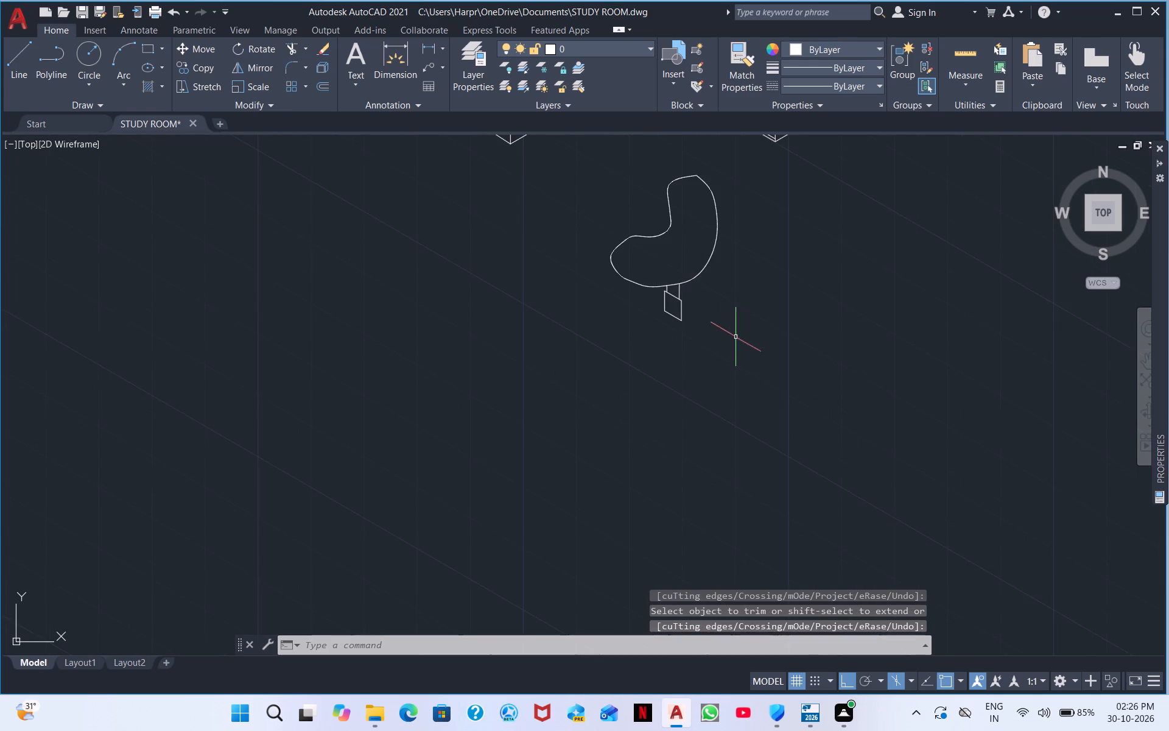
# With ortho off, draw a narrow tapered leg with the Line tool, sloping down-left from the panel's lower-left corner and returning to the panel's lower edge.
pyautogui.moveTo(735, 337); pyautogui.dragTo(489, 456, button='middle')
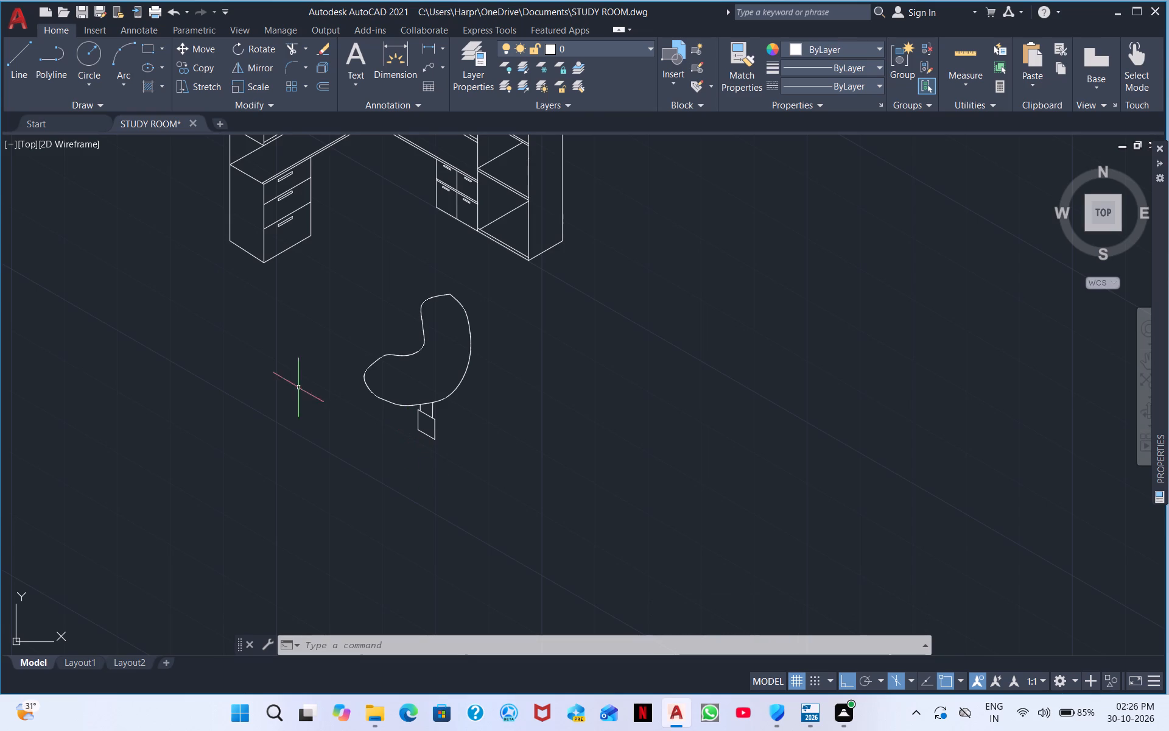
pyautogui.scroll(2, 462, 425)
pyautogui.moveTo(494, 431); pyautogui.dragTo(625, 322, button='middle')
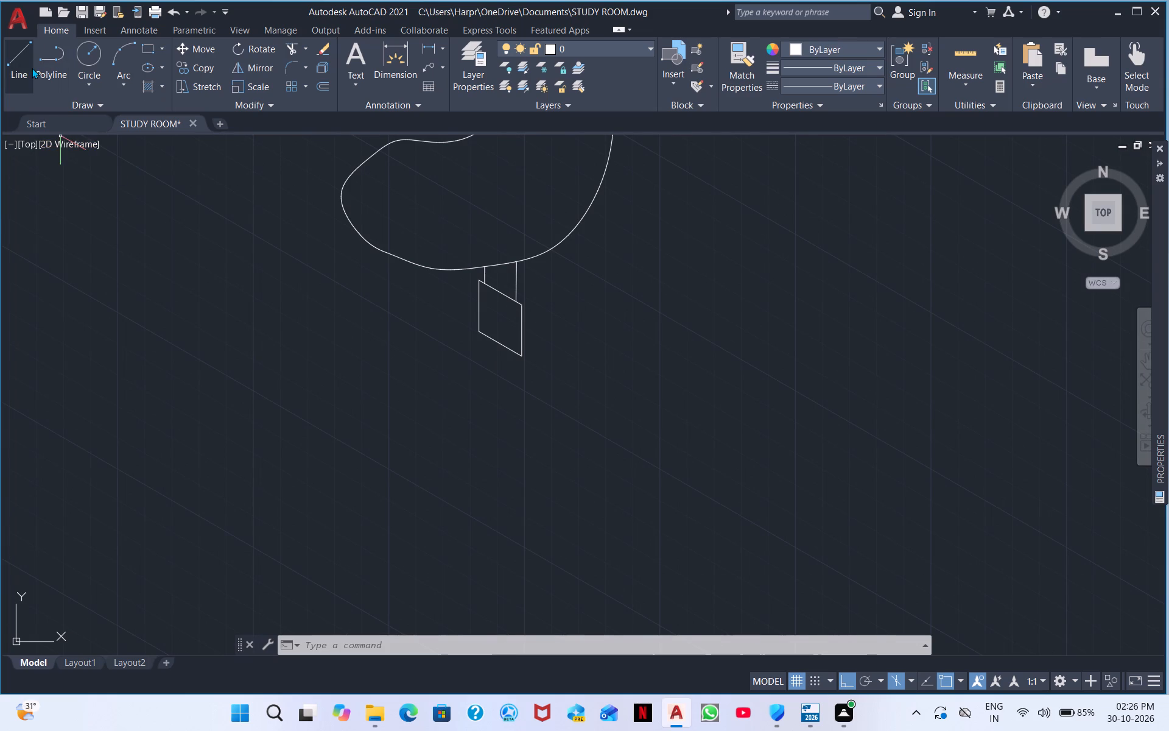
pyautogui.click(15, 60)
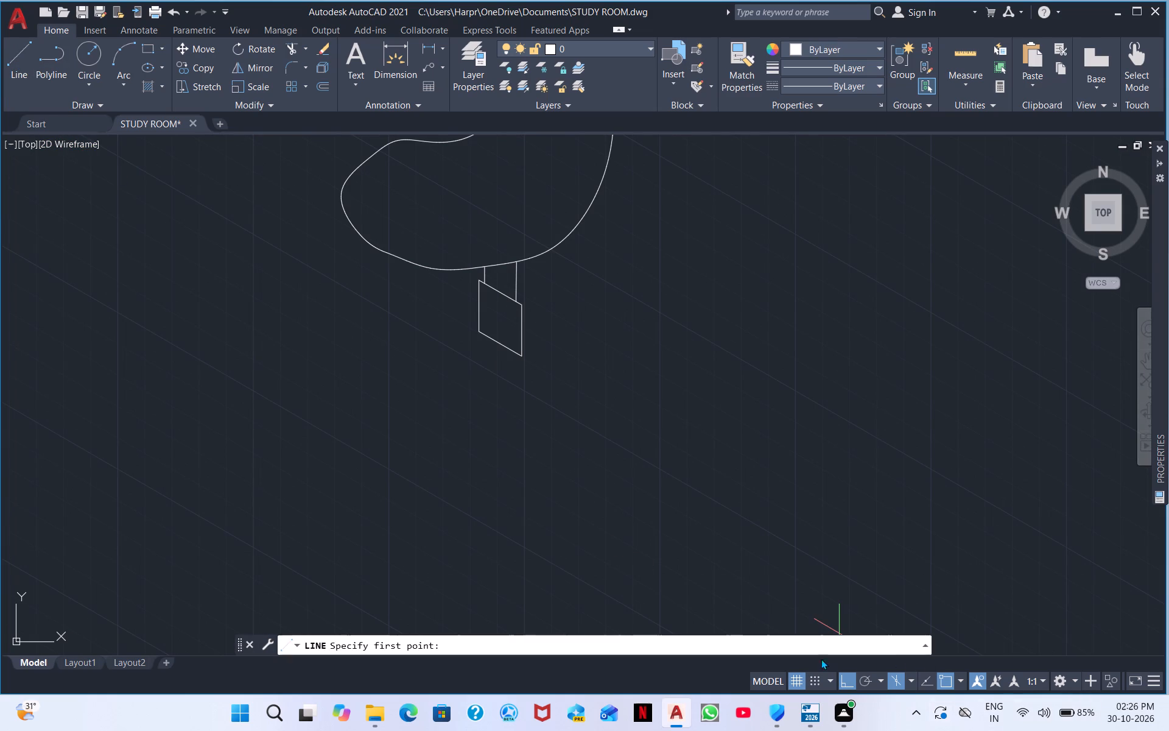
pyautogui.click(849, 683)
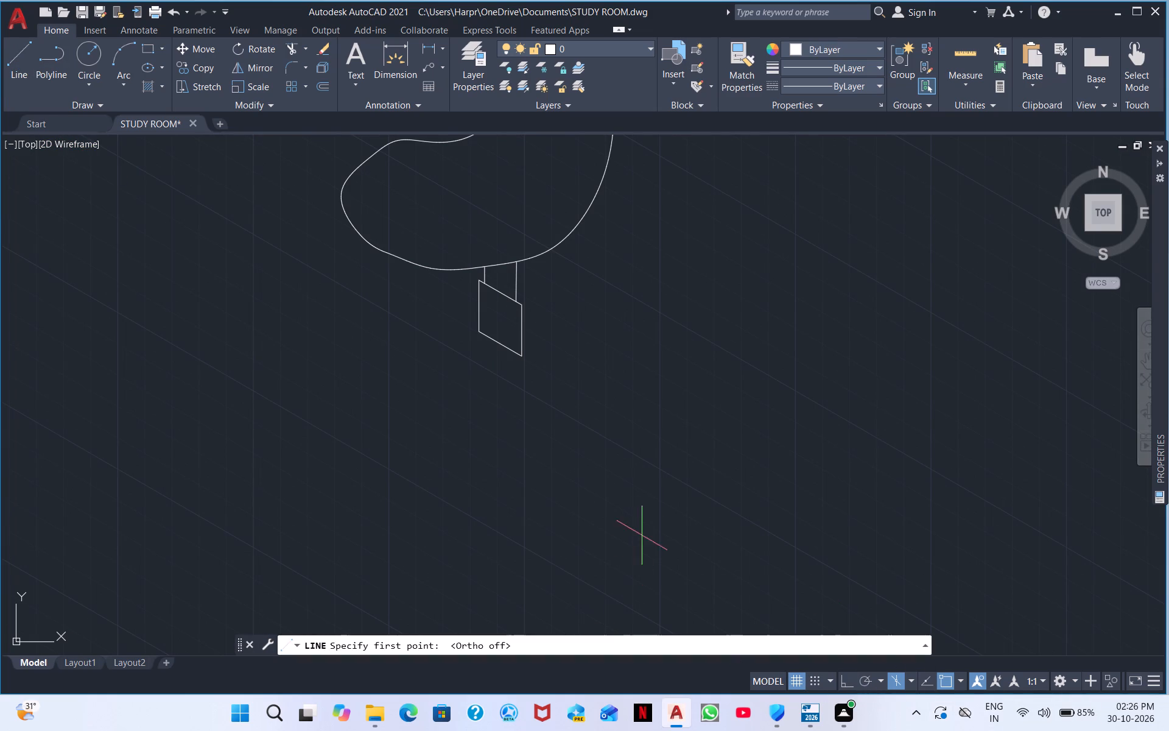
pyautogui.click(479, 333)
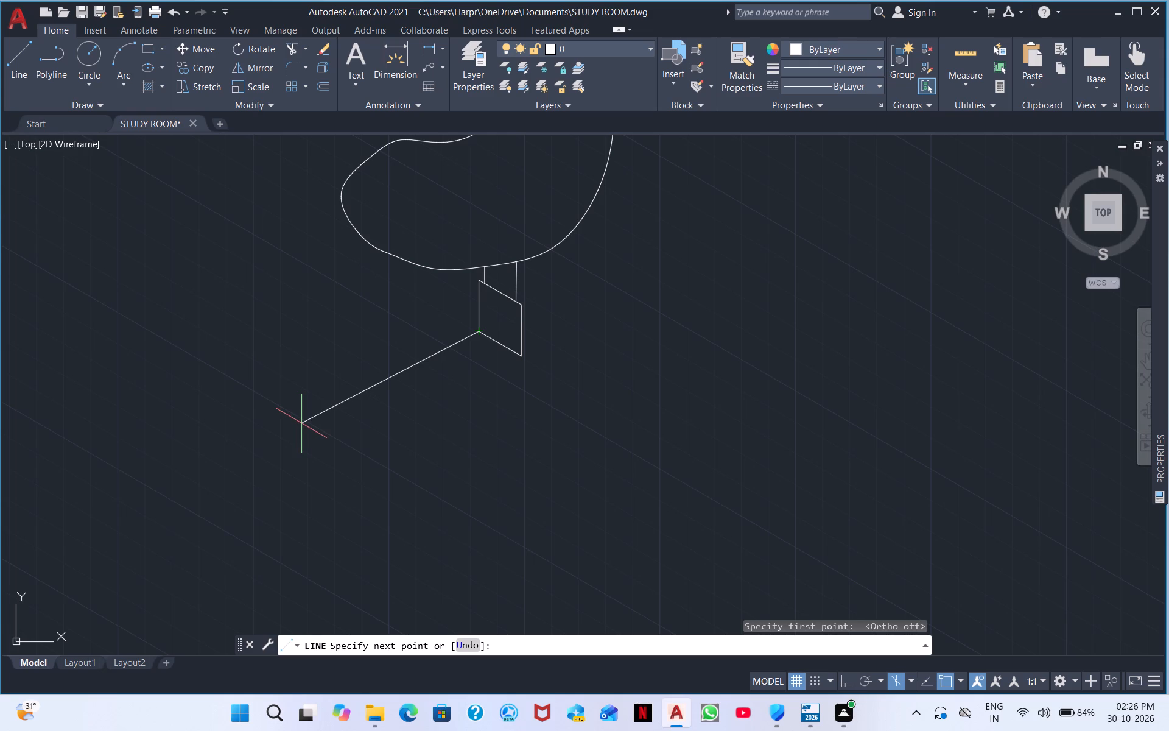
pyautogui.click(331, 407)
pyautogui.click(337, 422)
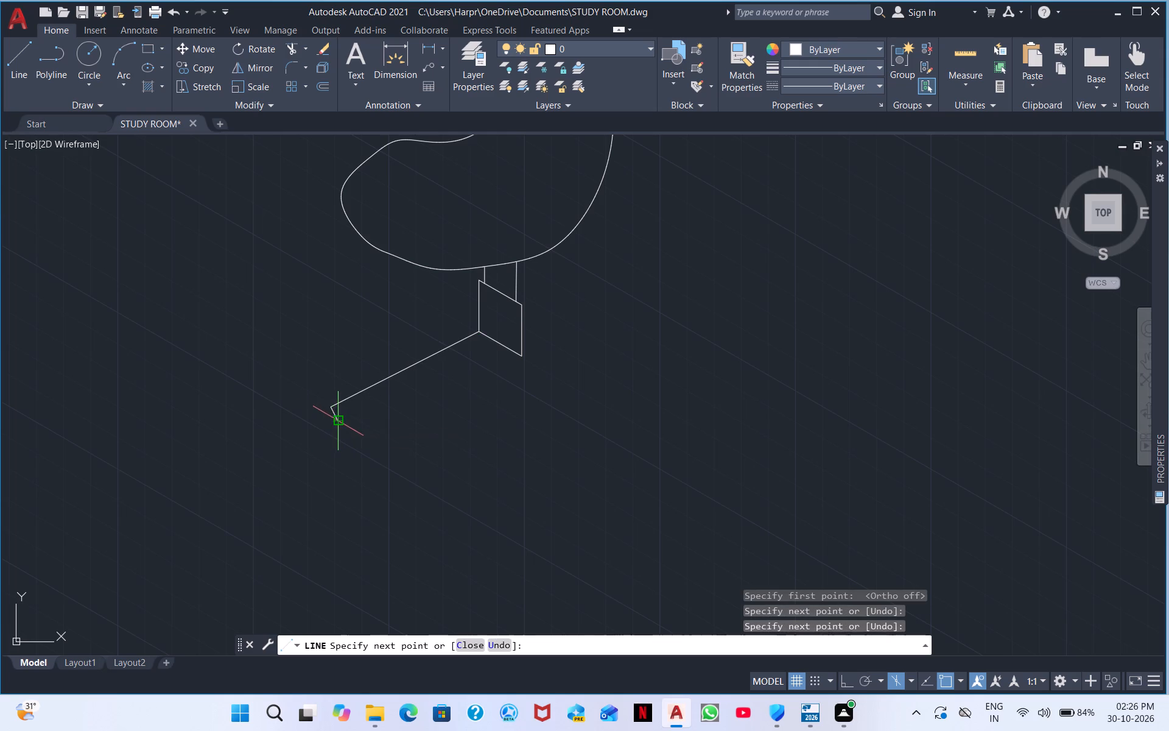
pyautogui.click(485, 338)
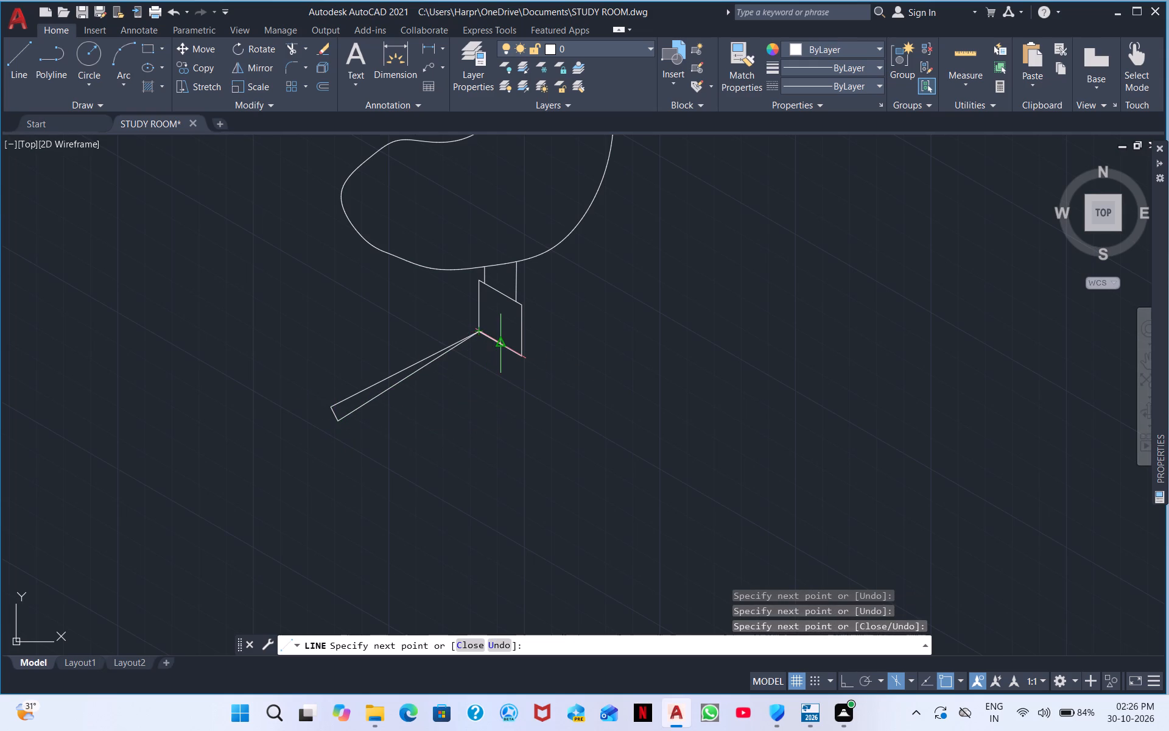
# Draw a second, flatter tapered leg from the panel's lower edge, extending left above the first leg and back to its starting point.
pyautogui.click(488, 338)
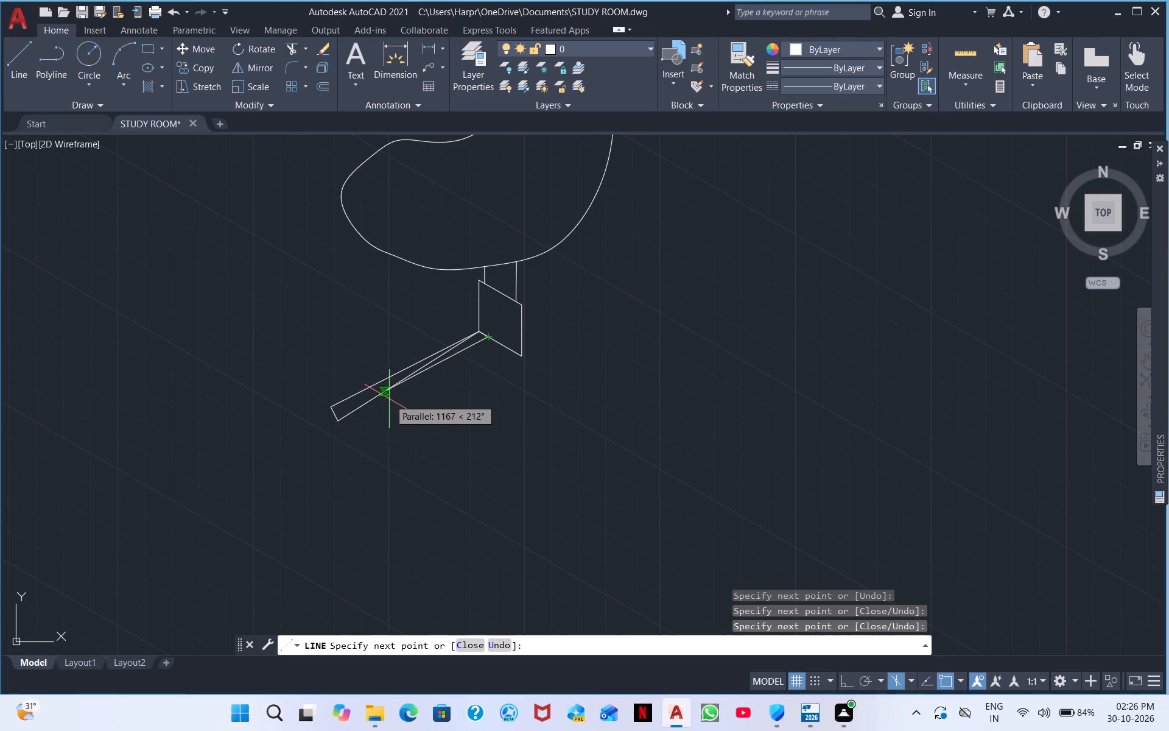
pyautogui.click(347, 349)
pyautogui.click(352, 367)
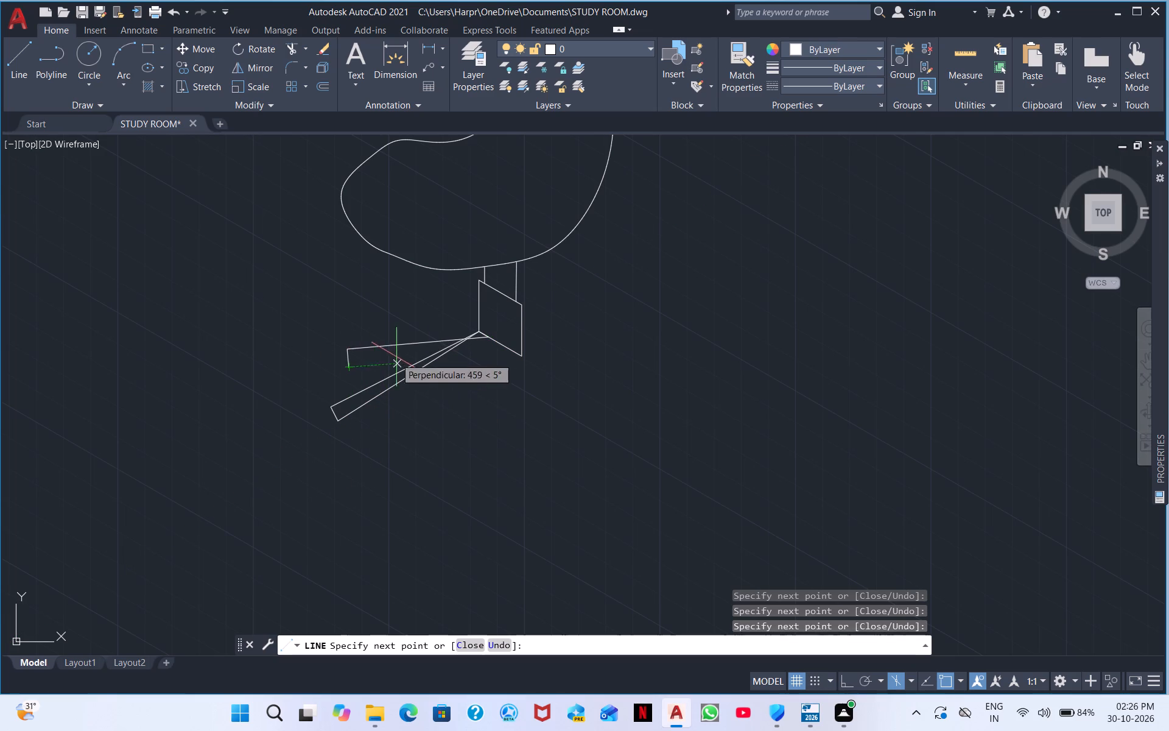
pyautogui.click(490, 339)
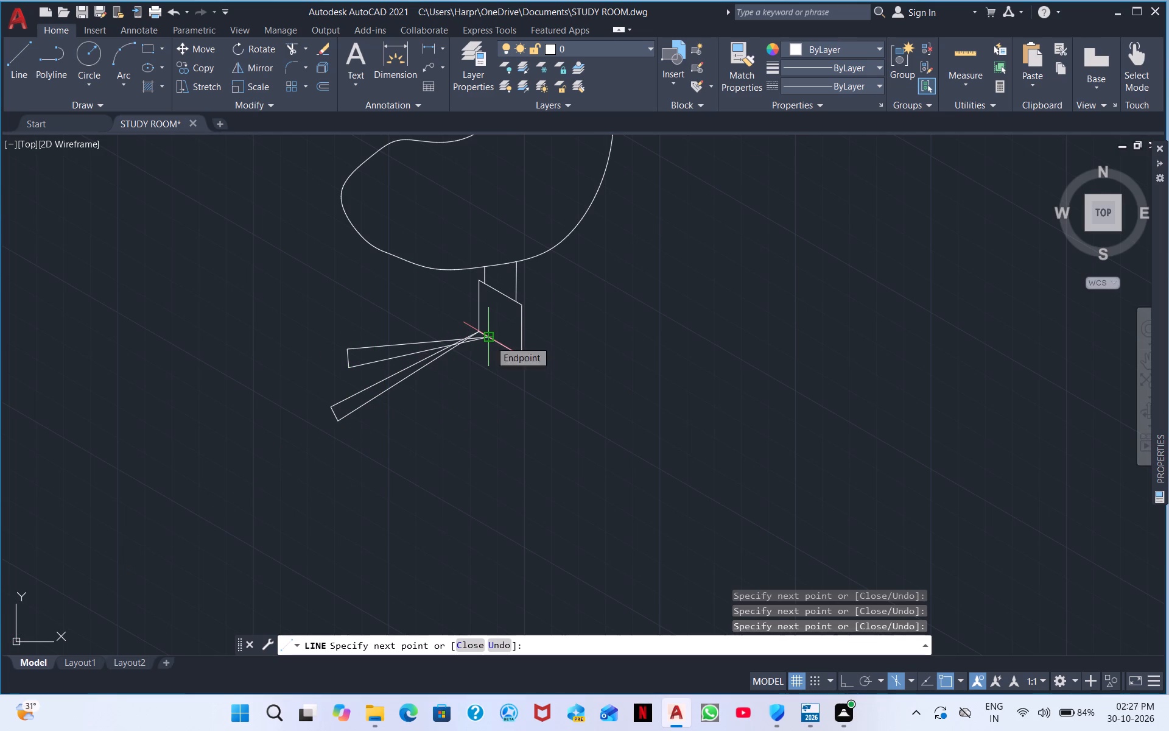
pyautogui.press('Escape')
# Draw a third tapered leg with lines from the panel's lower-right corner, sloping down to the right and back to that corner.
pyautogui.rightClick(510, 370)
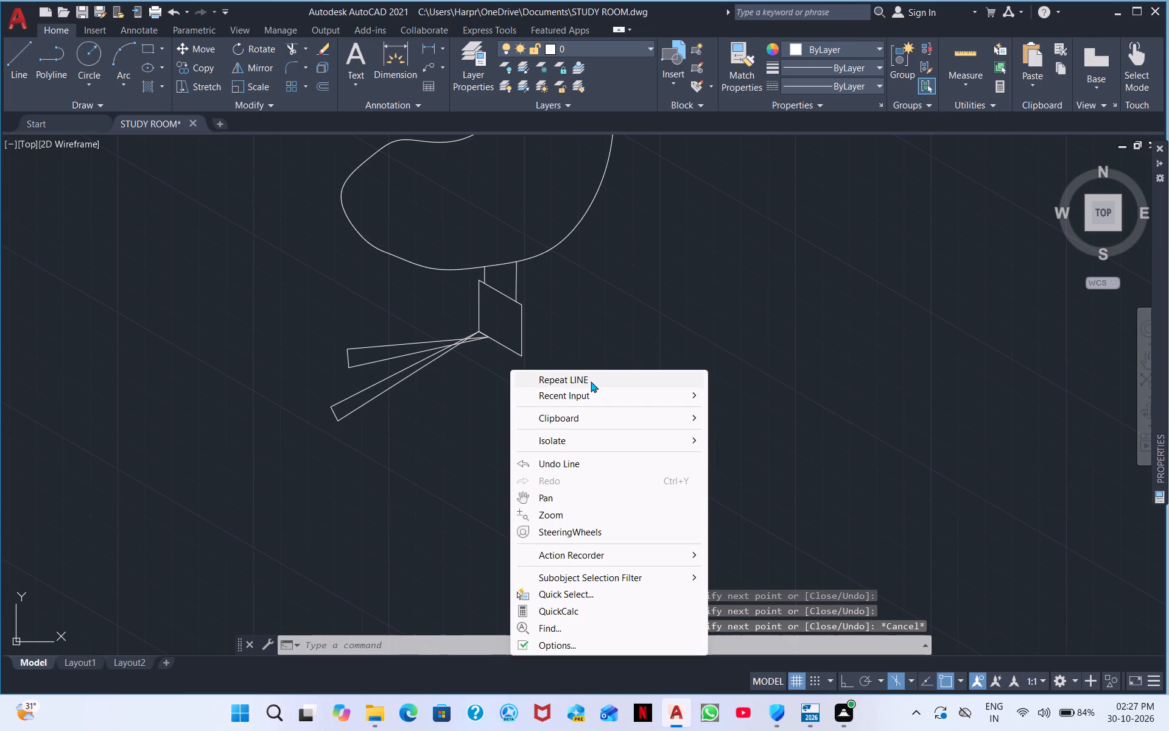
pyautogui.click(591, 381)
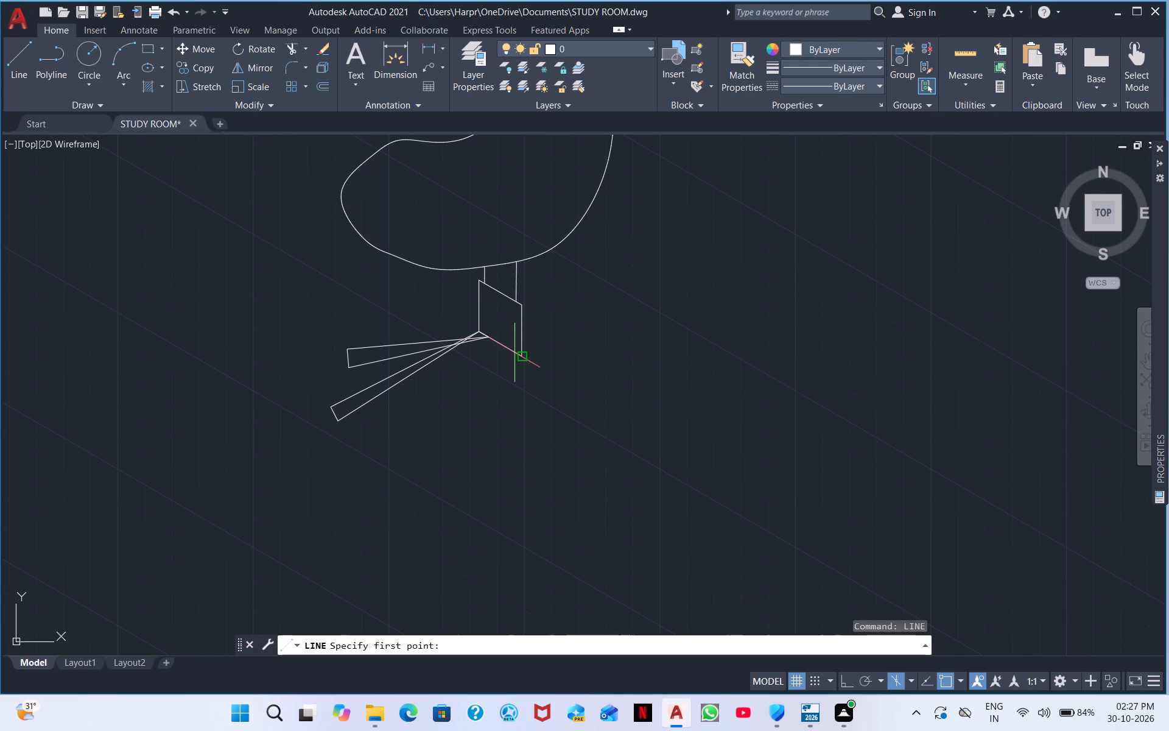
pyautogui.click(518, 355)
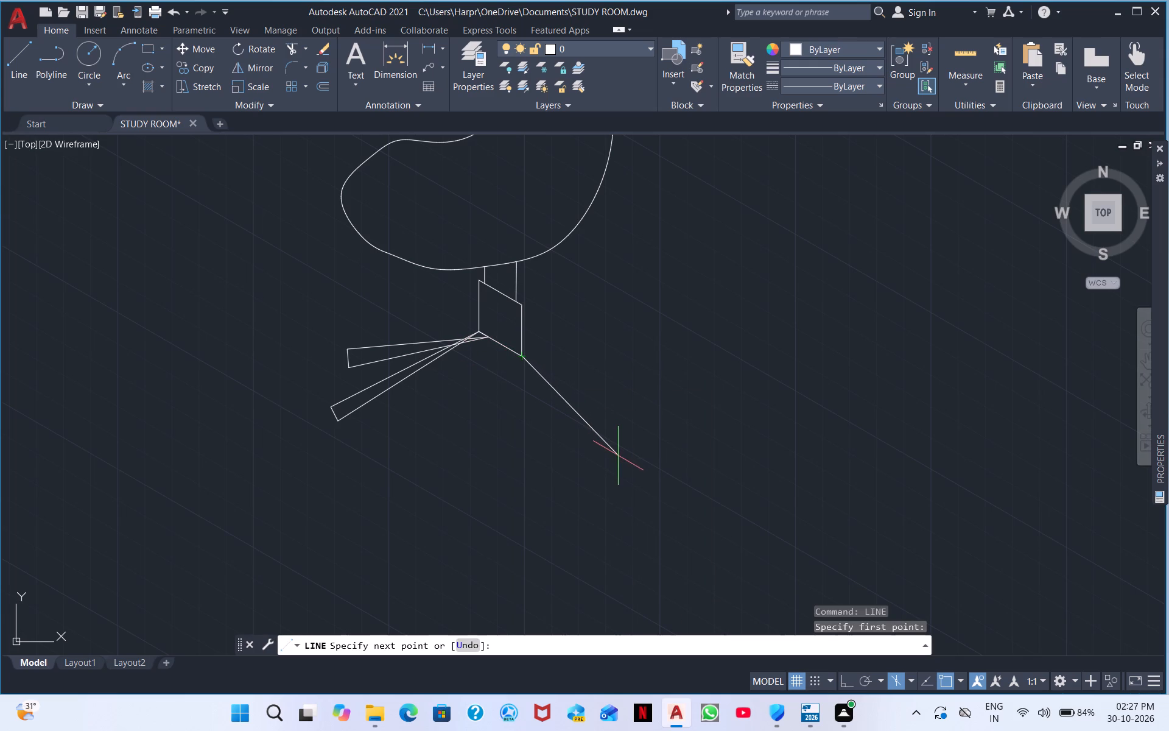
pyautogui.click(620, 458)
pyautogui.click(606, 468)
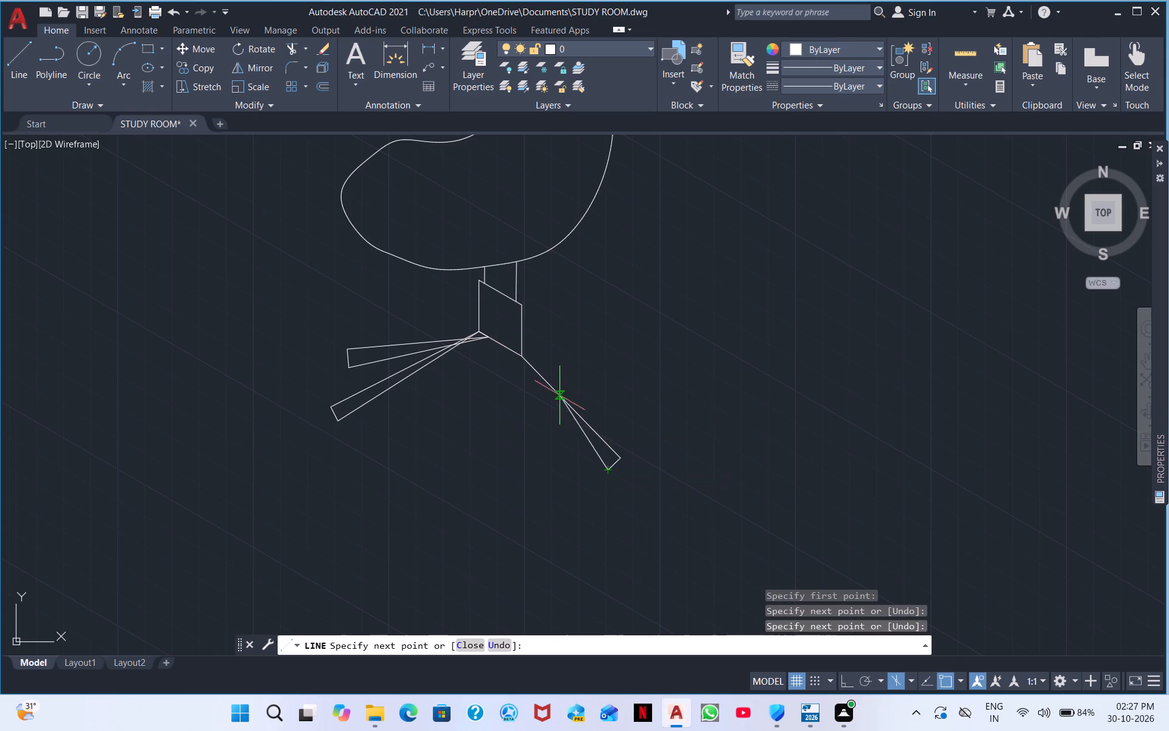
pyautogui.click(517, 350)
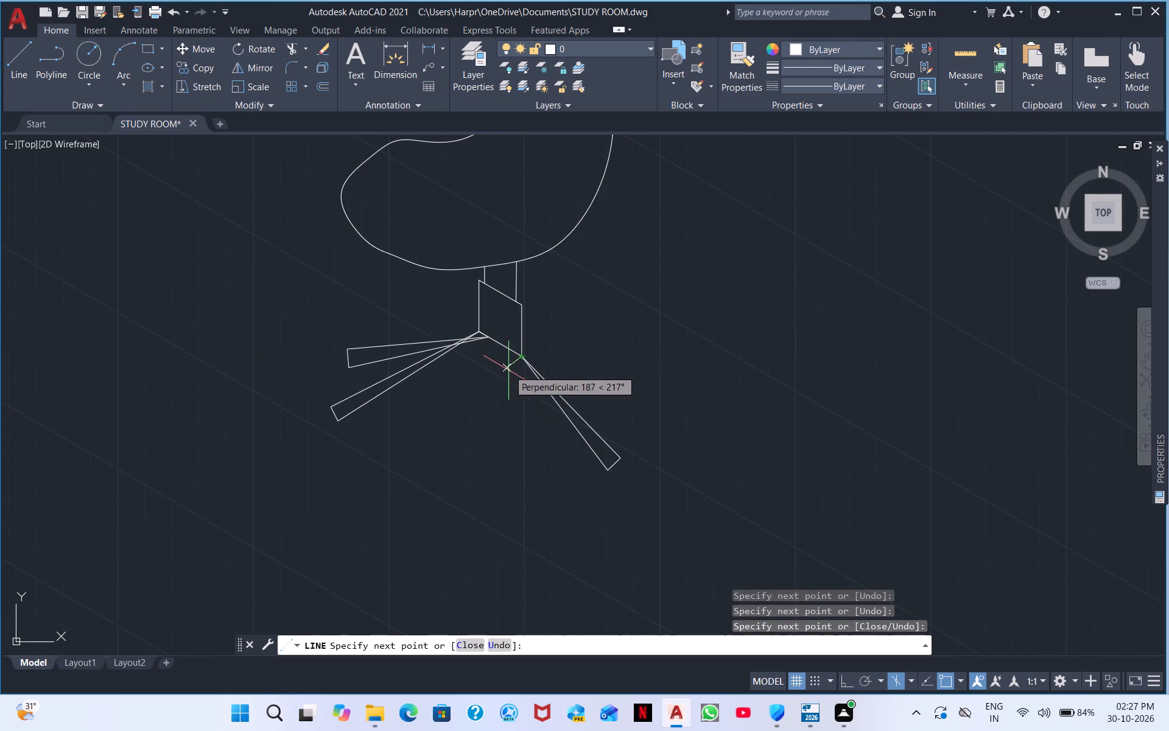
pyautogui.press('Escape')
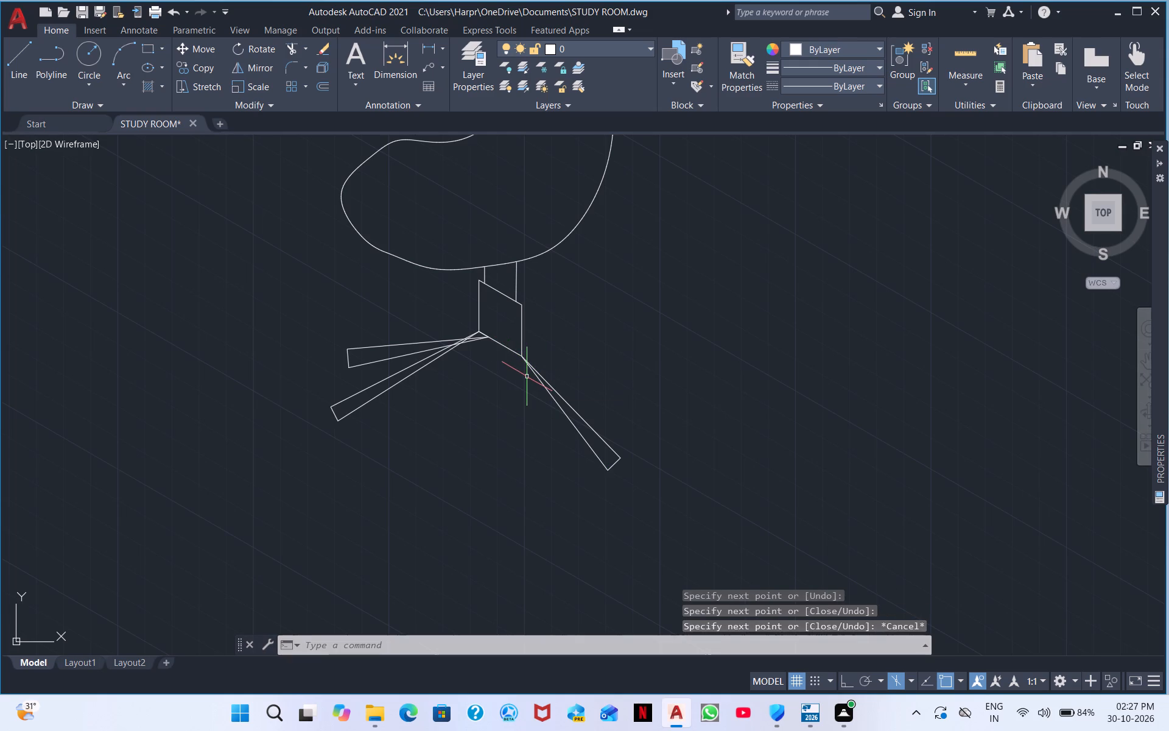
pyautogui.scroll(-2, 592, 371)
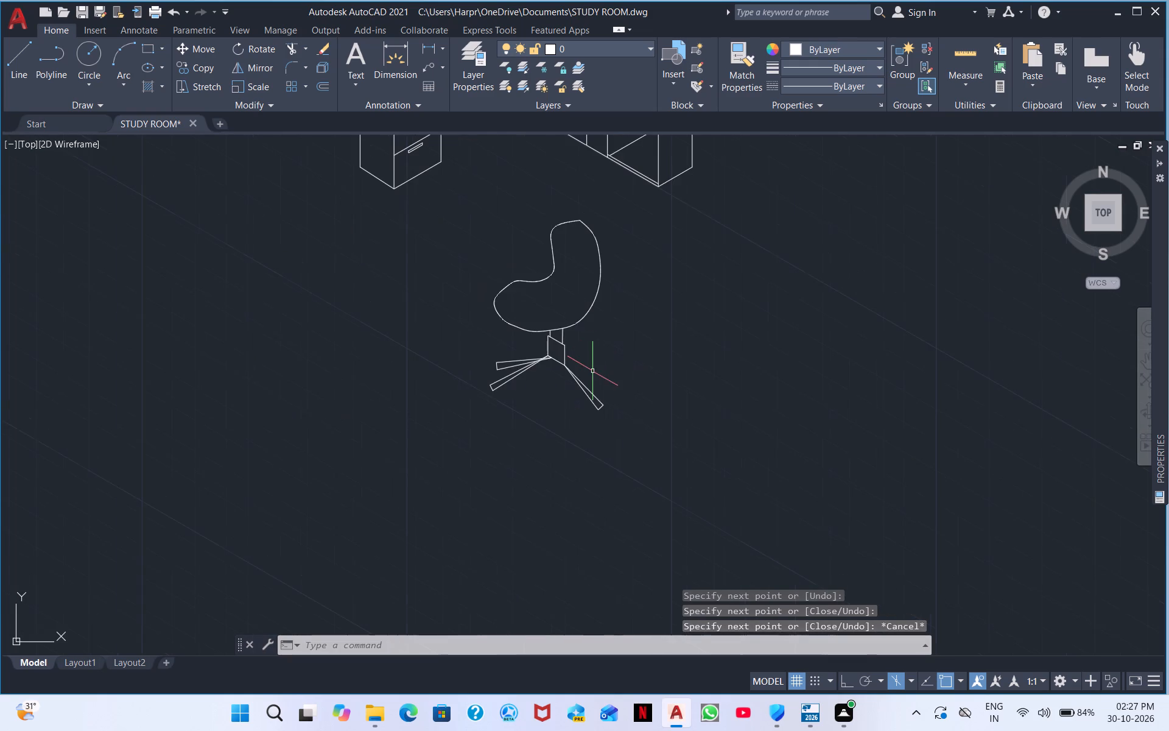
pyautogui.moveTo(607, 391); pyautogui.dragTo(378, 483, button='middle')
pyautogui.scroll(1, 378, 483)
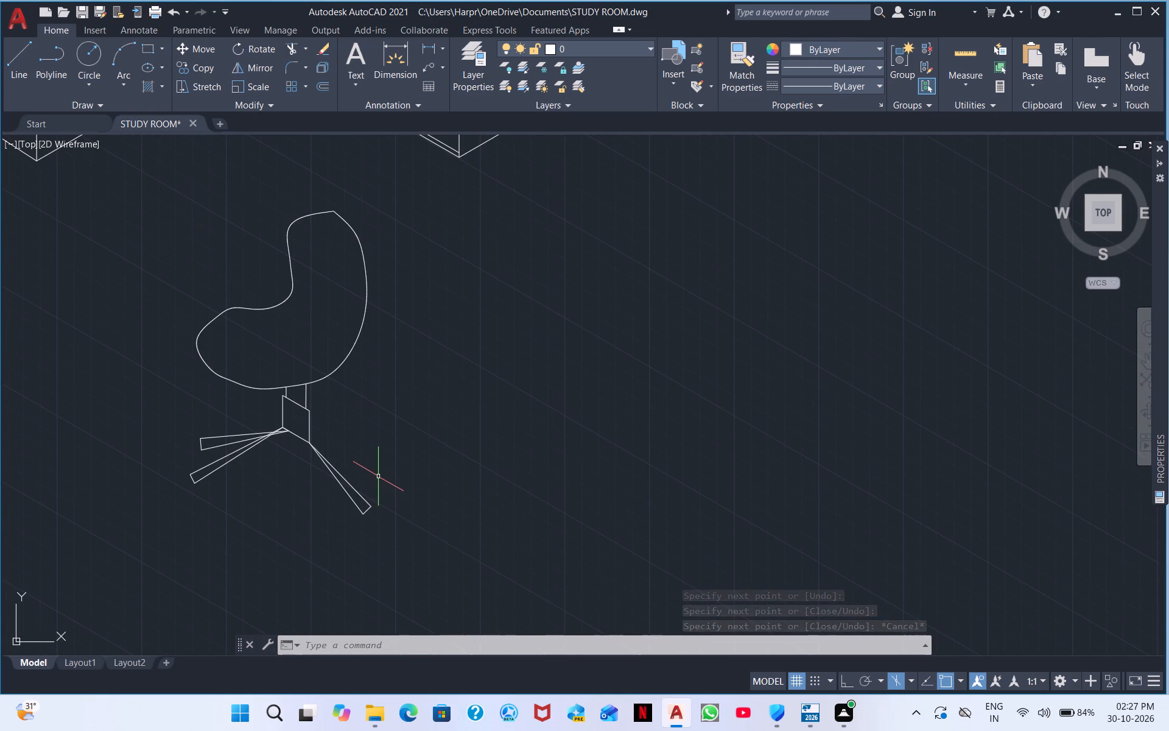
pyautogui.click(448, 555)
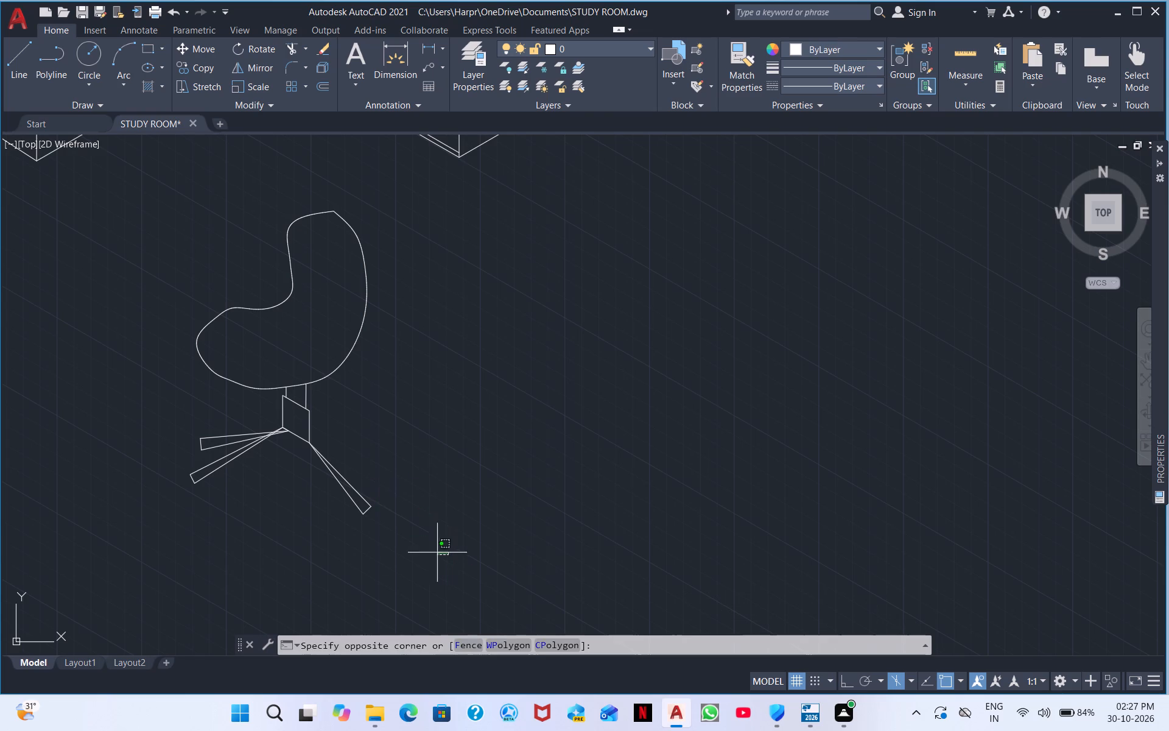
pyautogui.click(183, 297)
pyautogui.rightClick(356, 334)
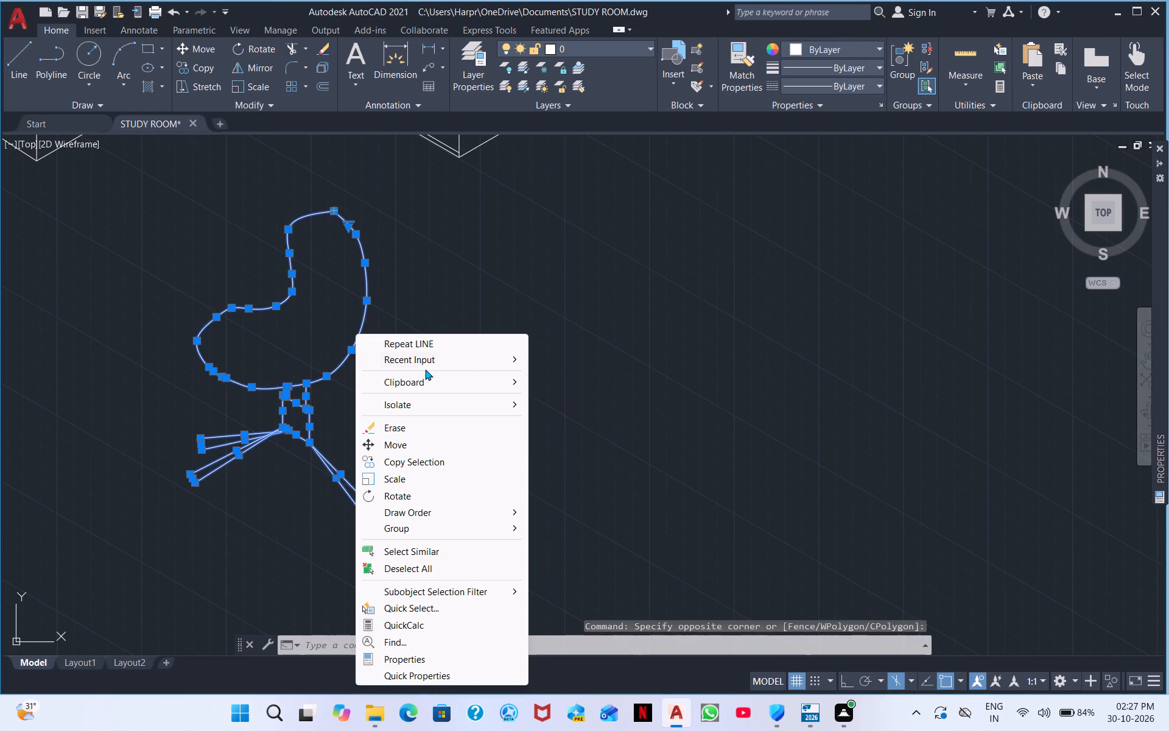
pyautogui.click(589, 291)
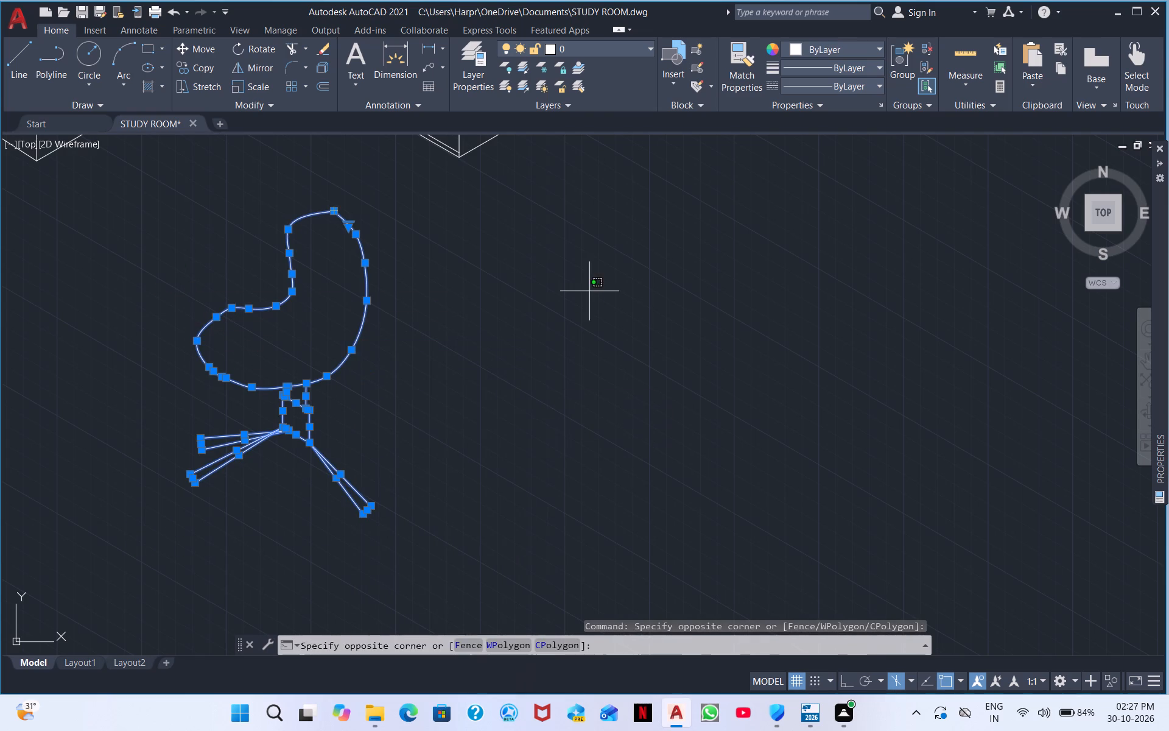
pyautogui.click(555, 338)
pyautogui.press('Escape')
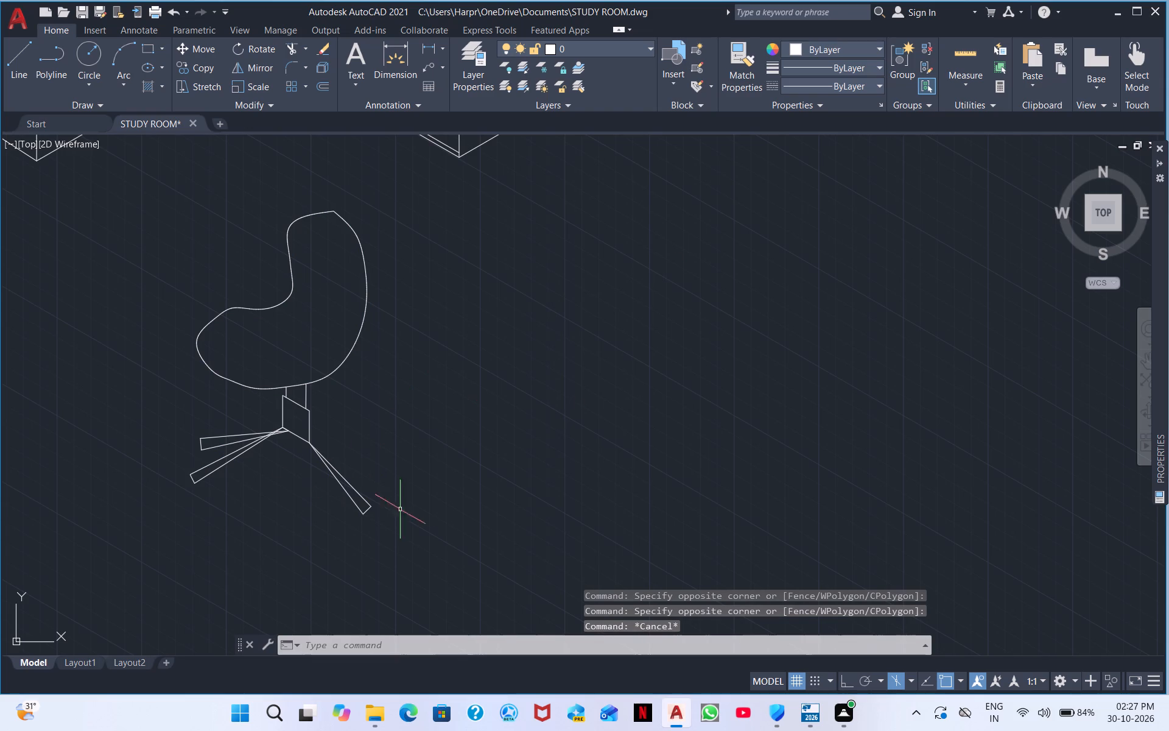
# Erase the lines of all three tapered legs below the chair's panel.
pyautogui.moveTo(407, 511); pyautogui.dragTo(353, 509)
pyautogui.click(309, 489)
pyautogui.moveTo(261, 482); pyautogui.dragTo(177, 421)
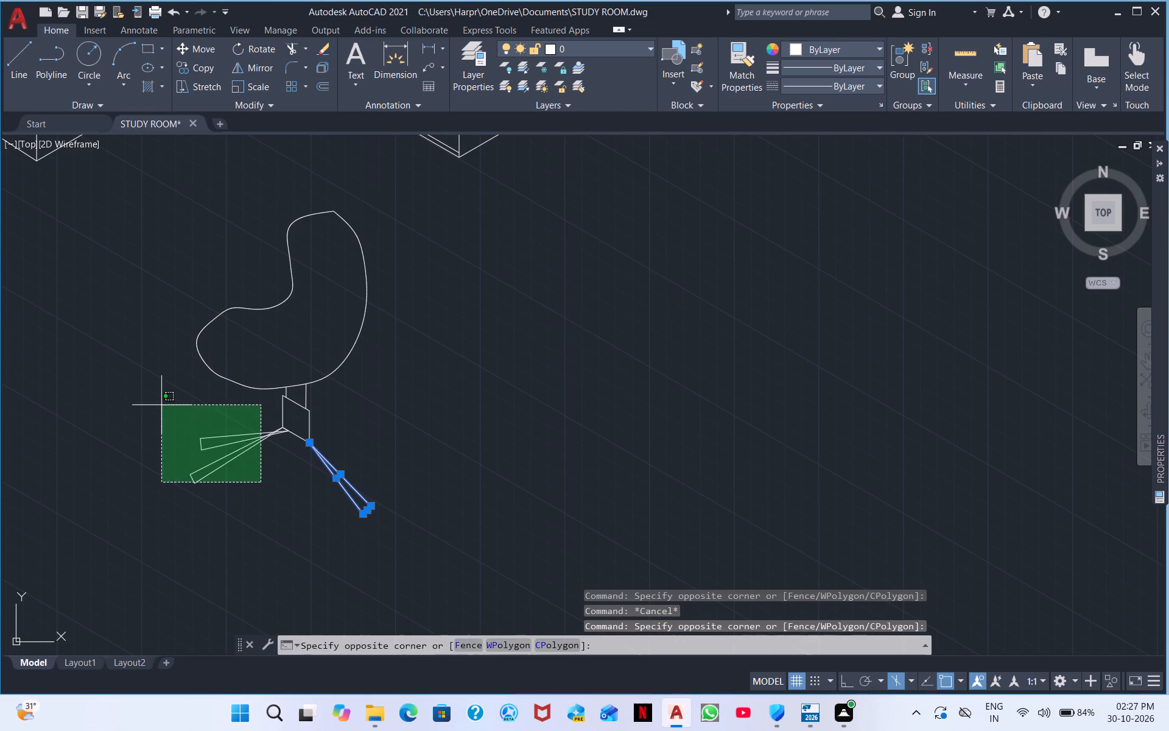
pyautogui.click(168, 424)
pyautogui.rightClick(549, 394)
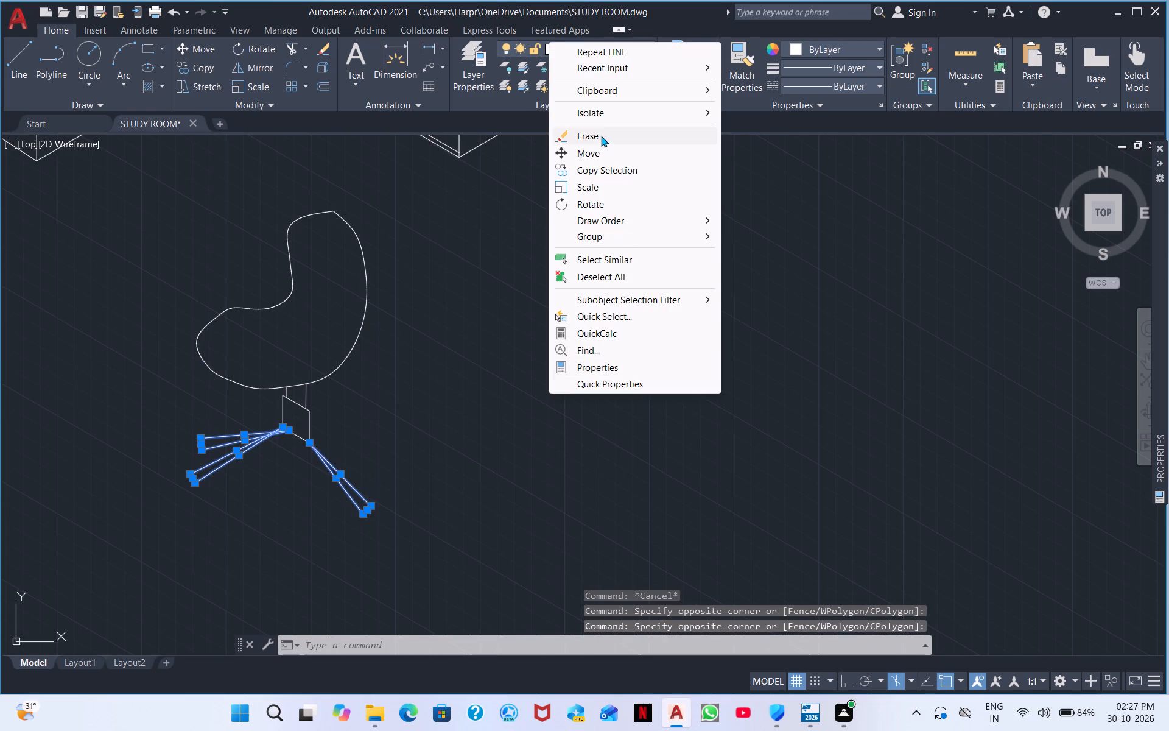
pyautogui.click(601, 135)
# Start a fit-point spline on the panel's lower edge near its left corner, curving outward and down to form a leg's outer edge.
pyautogui.moveTo(332, 393); pyautogui.dragTo(440, 331, button='middle')
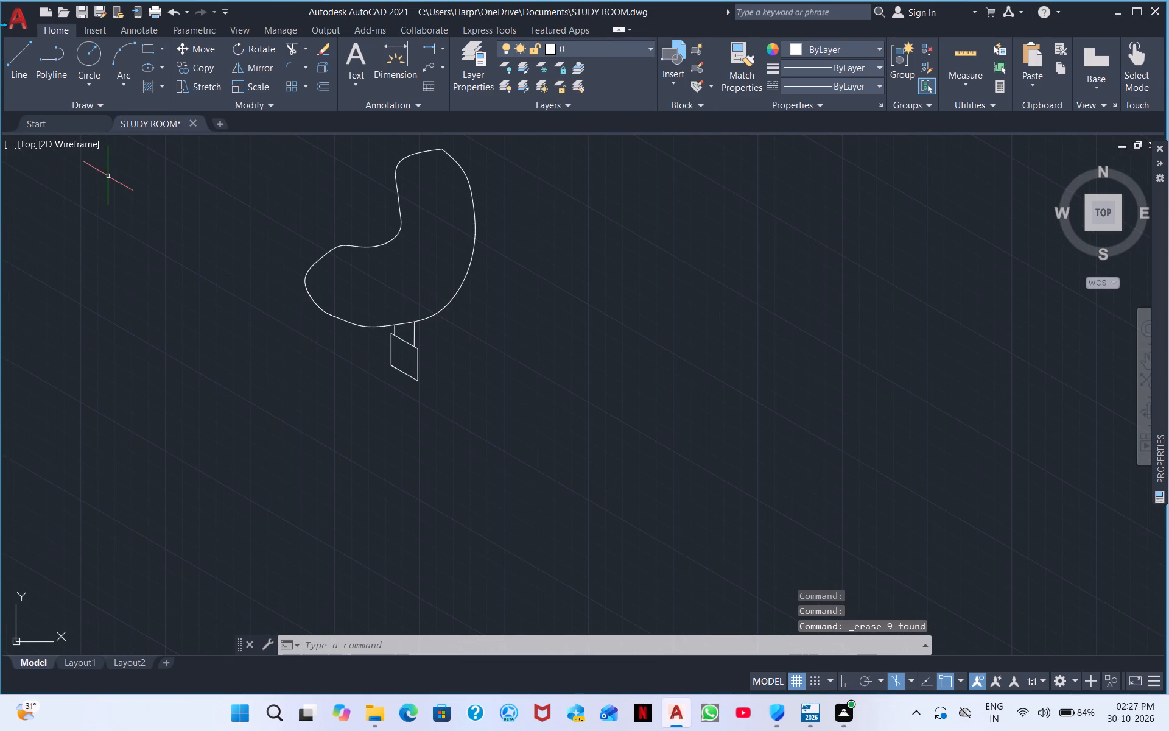
pyautogui.rightClick(174, 328)
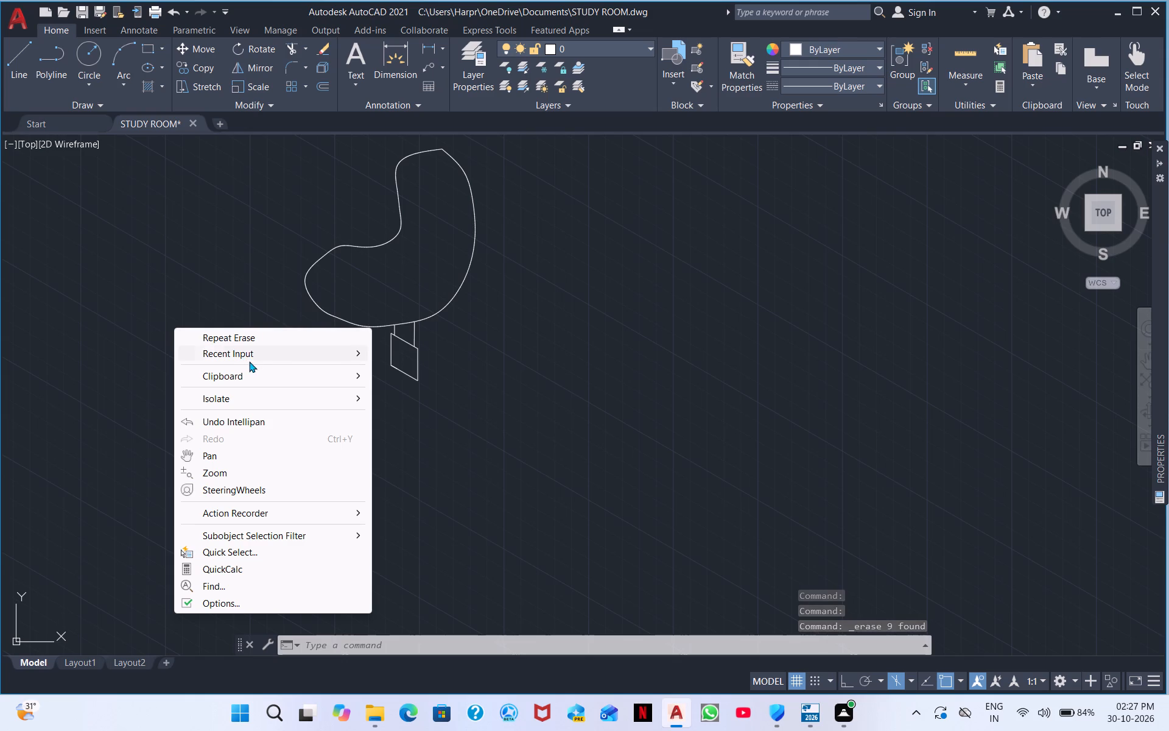
pyautogui.click(259, 350)
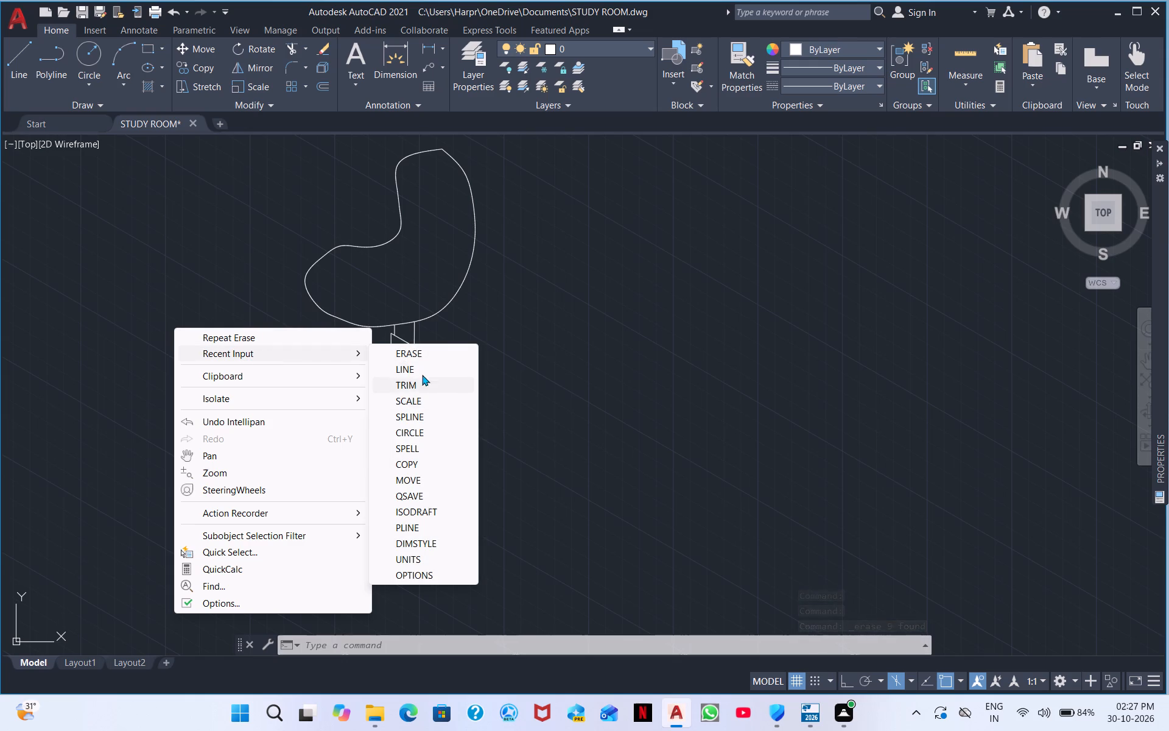
pyautogui.click(417, 411)
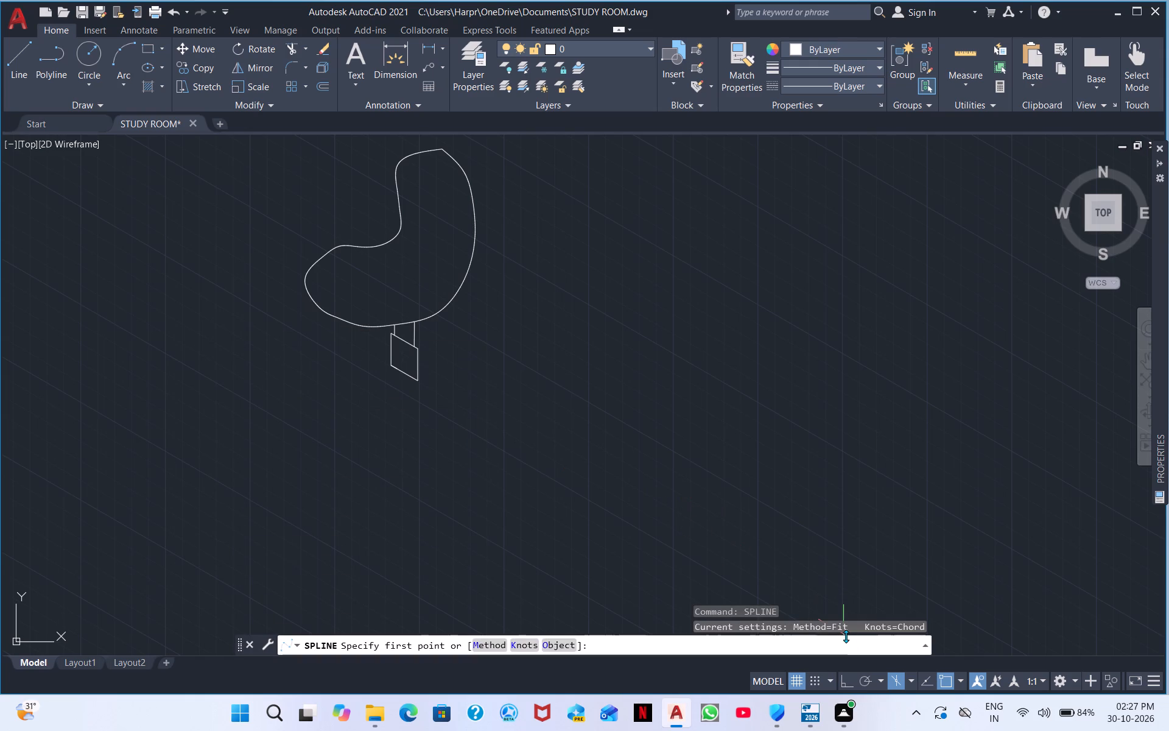
pyautogui.click(896, 691)
pyautogui.click(393, 372)
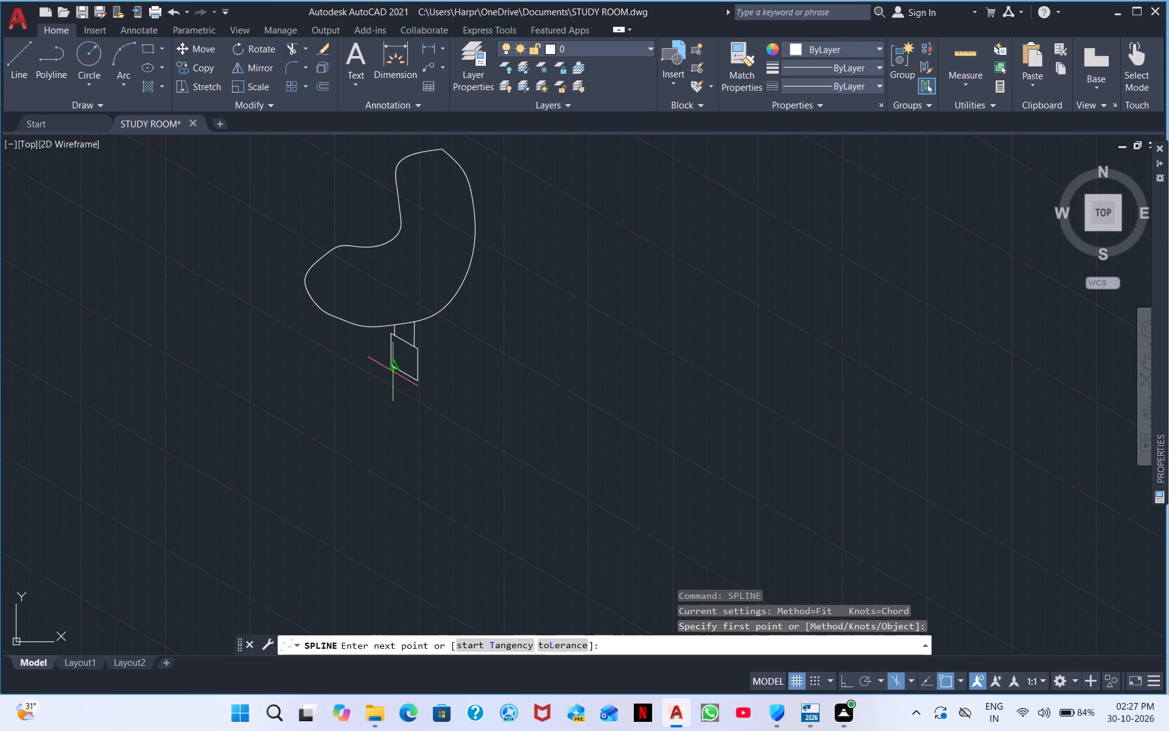
pyautogui.click(332, 398)
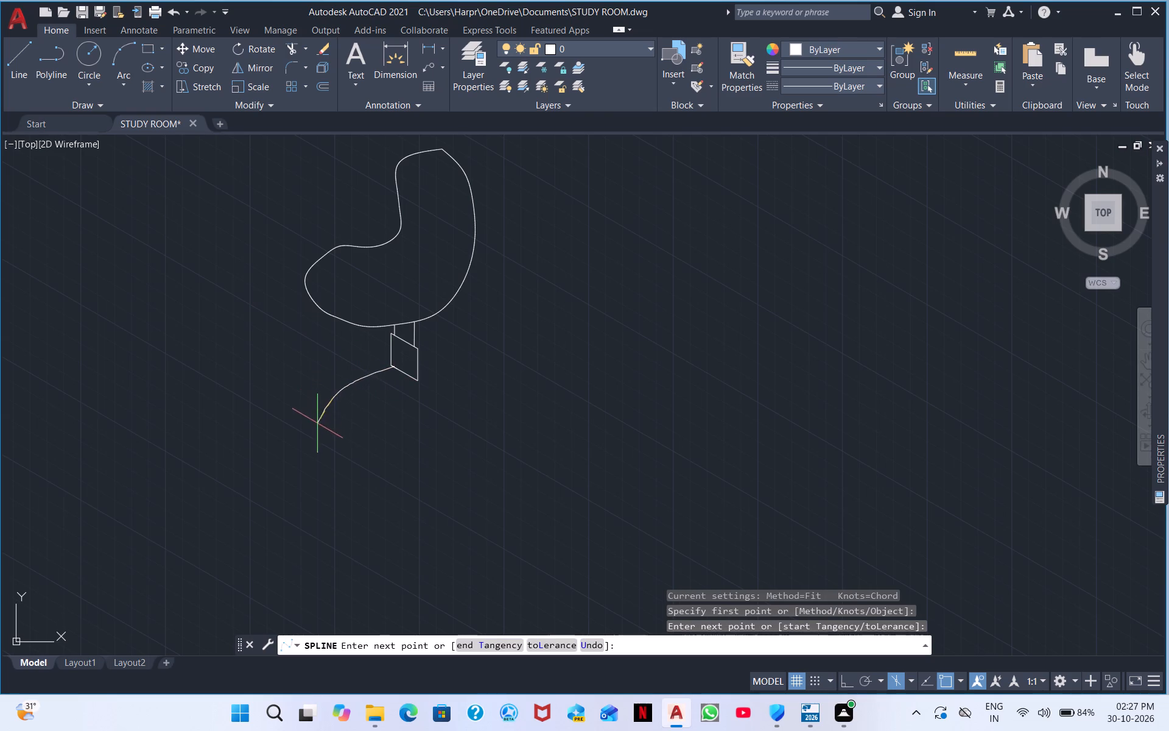
pyautogui.click(312, 458)
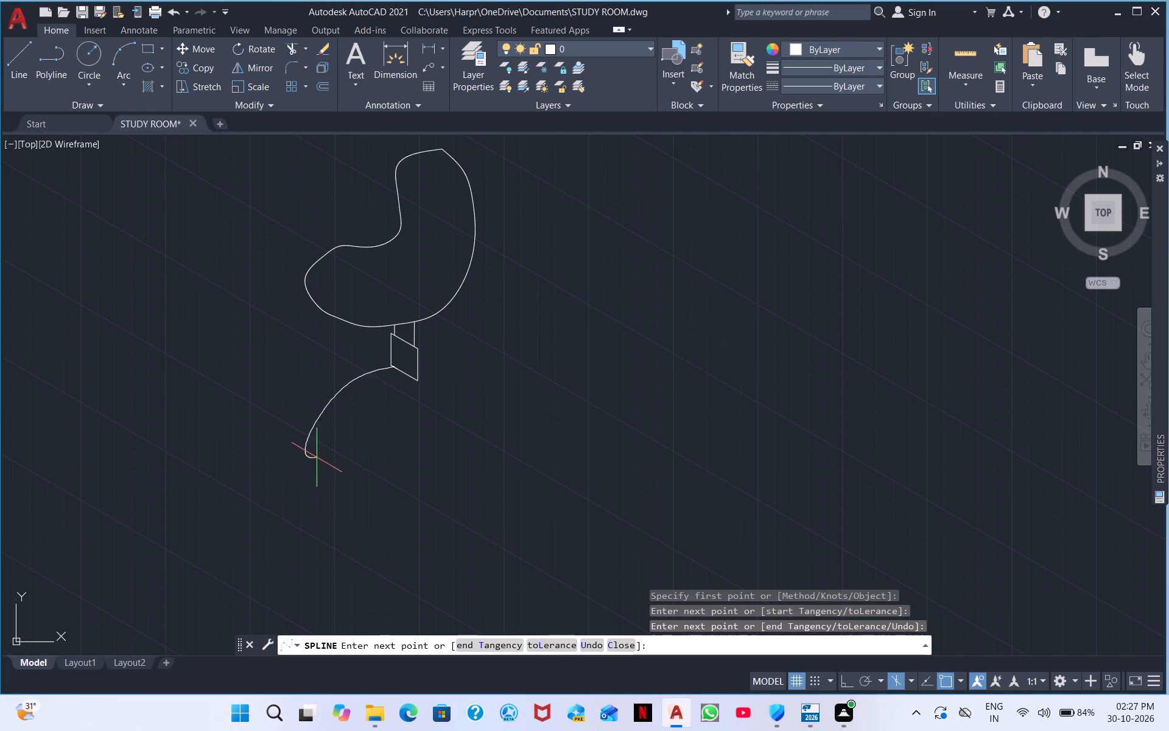
pyautogui.click(312, 460)
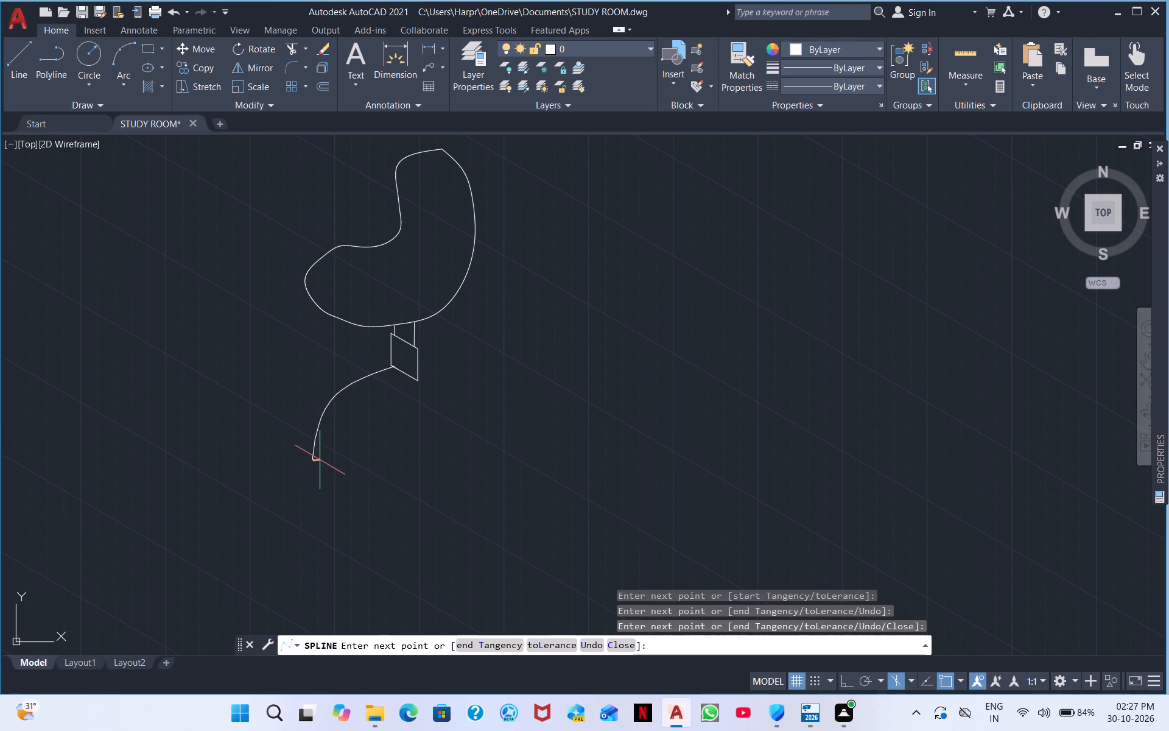
# Continue the spline around the narrow leg tip and back up alongside the outer edge to the panel's lower edge.
pyautogui.click(320, 460)
pyautogui.click(323, 451)
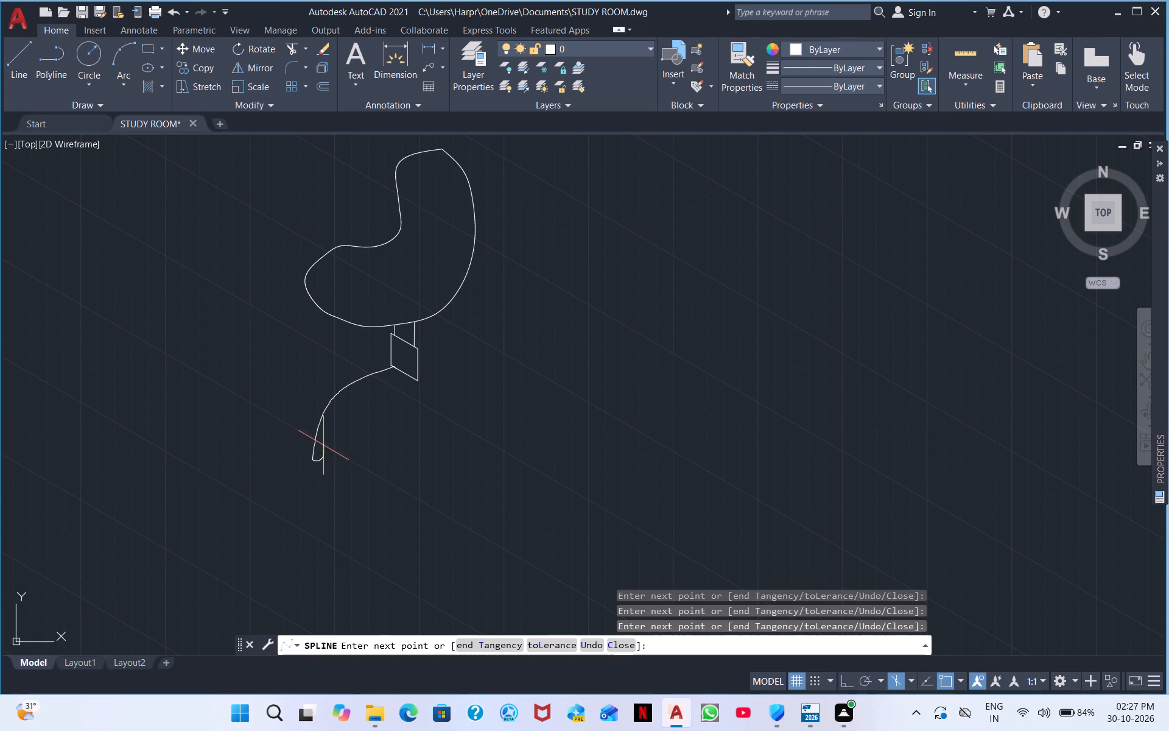
pyautogui.click(326, 436)
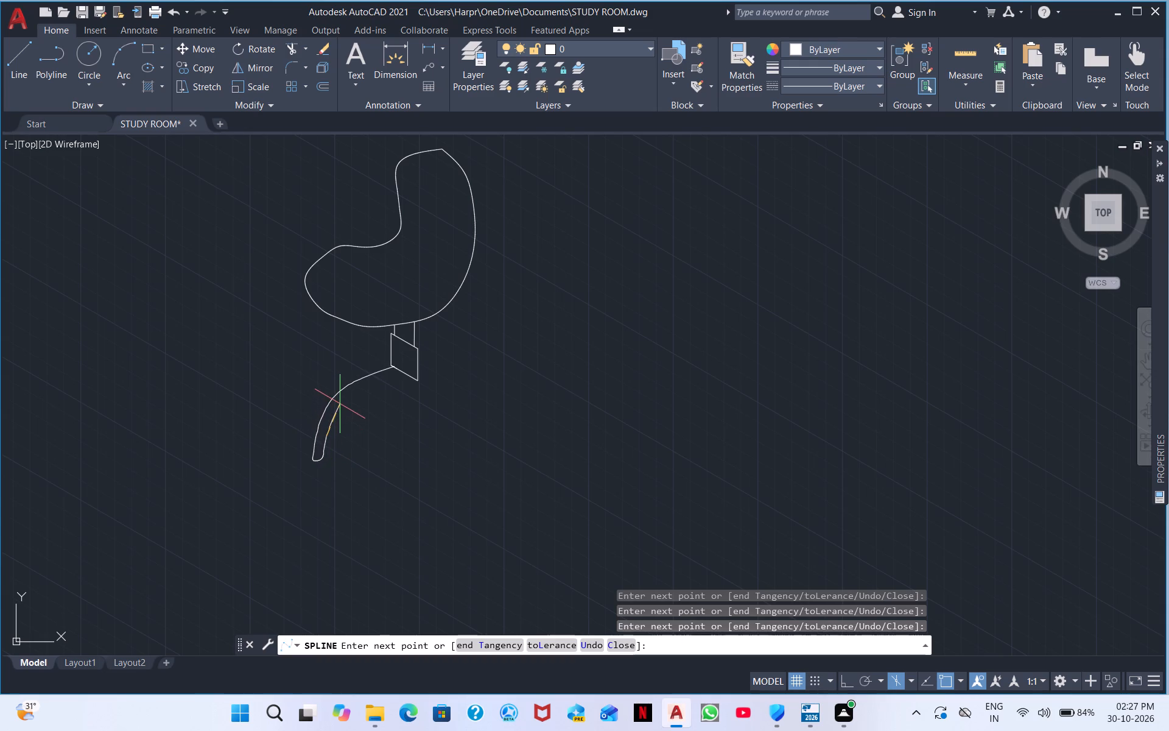
pyautogui.click(340, 403)
pyautogui.click(364, 387)
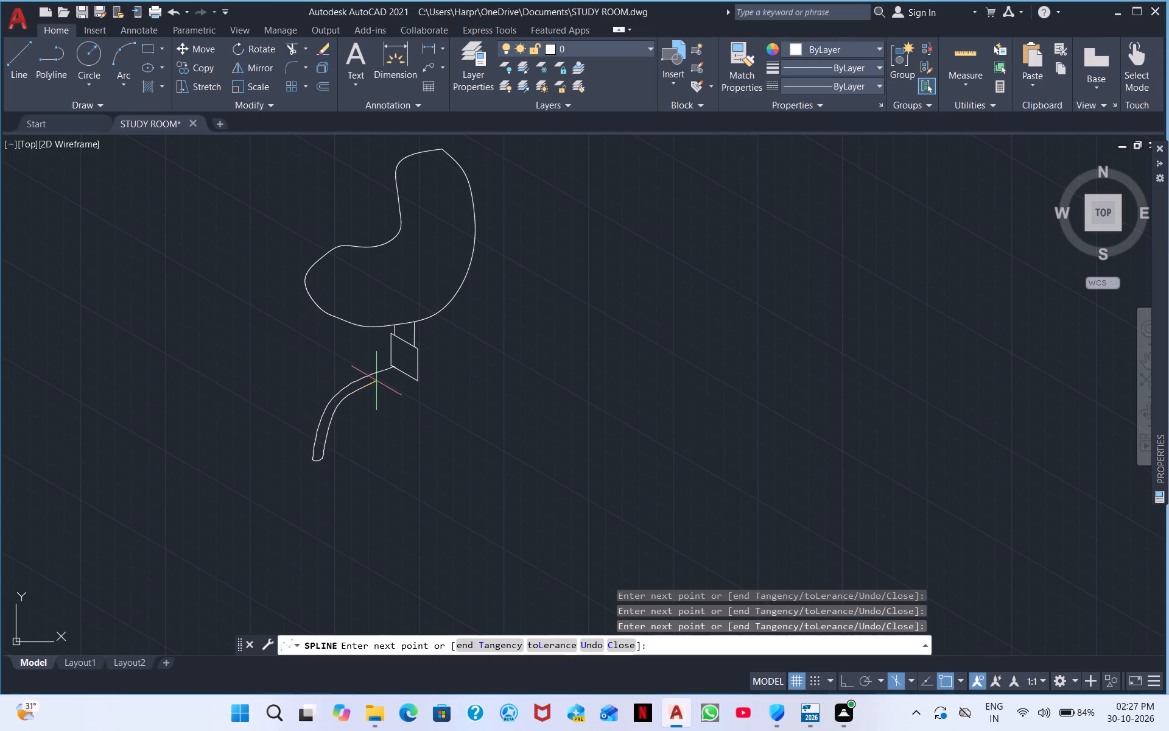
pyautogui.click(387, 377)
pyautogui.click(396, 370)
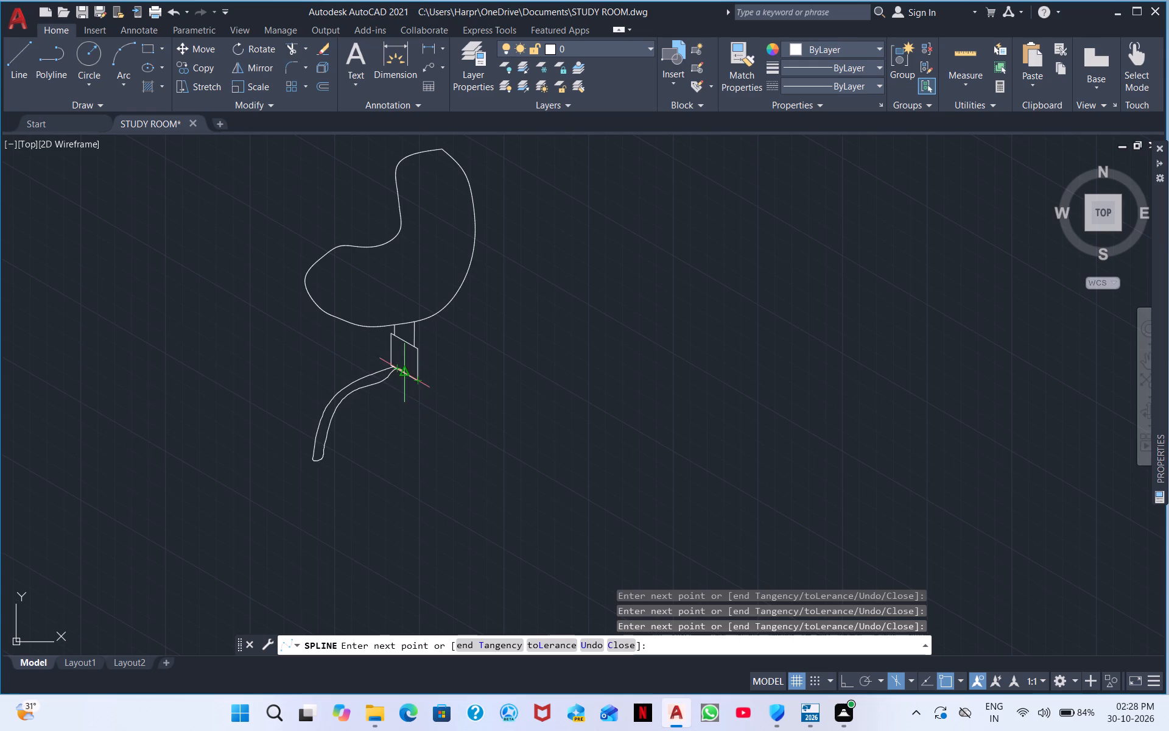
pyautogui.scroll(4, 404, 378)
pyautogui.rightClick(345, 354)
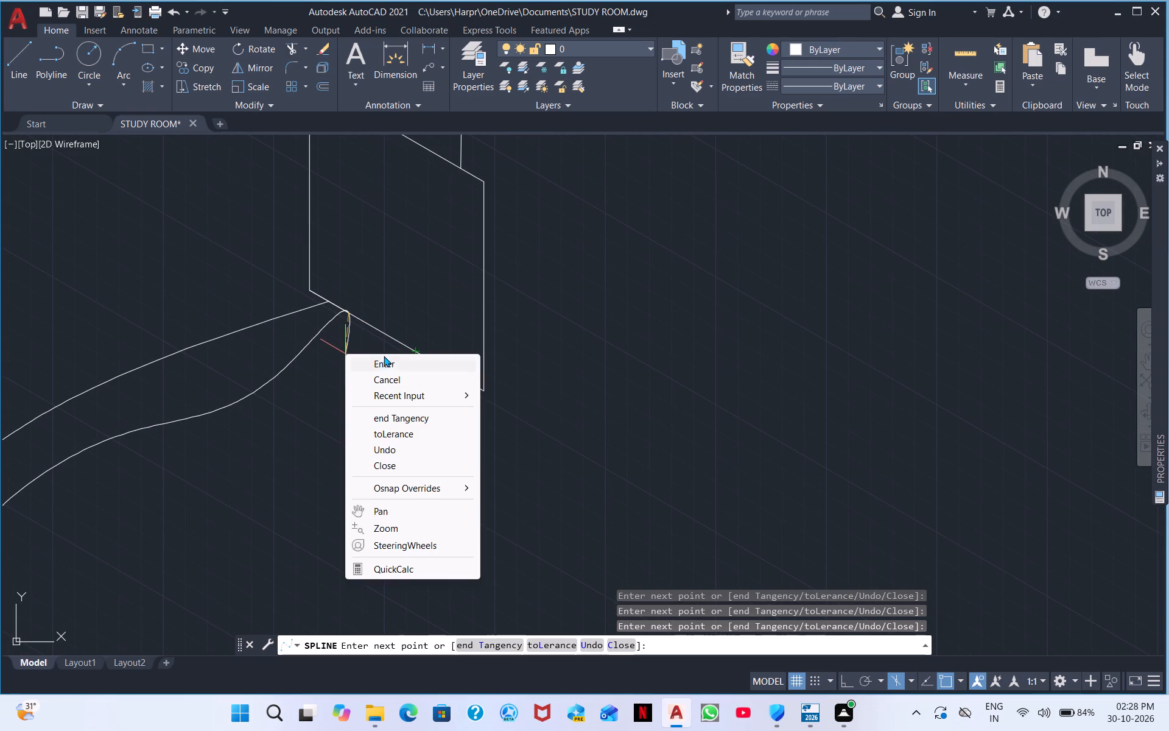
# Finish the spline outlining the chair's left leg at the lower edge of the hub block.
pyautogui.click(385, 363)
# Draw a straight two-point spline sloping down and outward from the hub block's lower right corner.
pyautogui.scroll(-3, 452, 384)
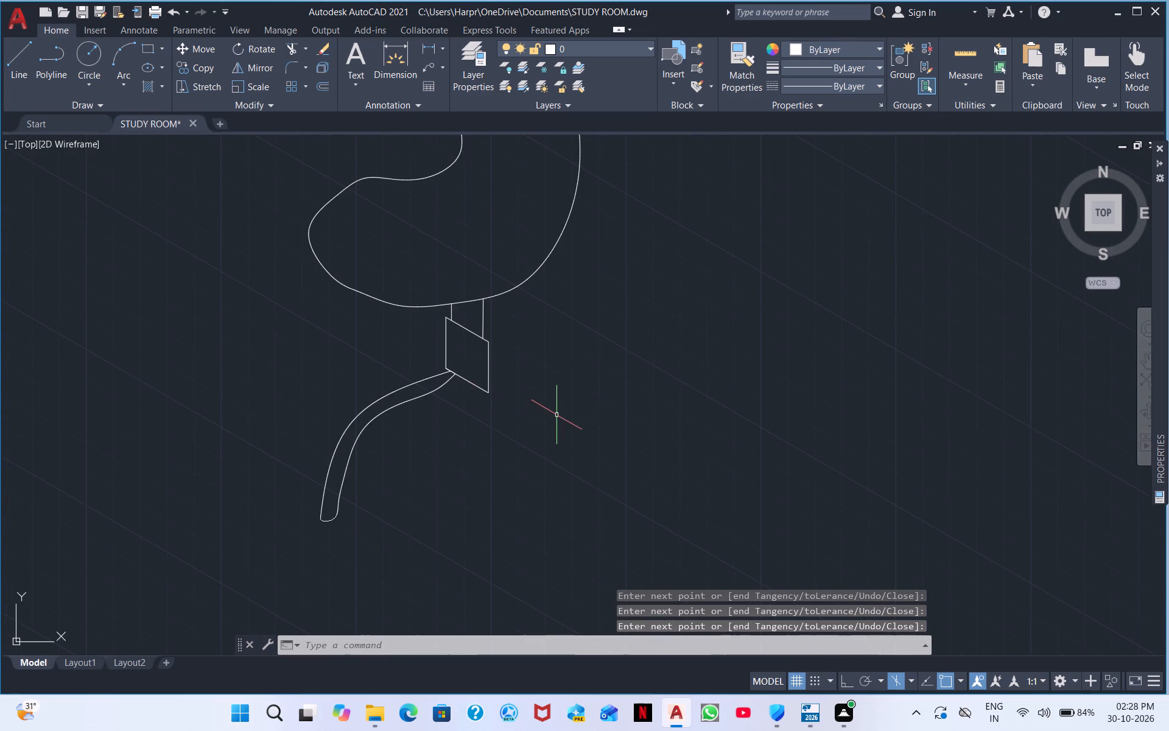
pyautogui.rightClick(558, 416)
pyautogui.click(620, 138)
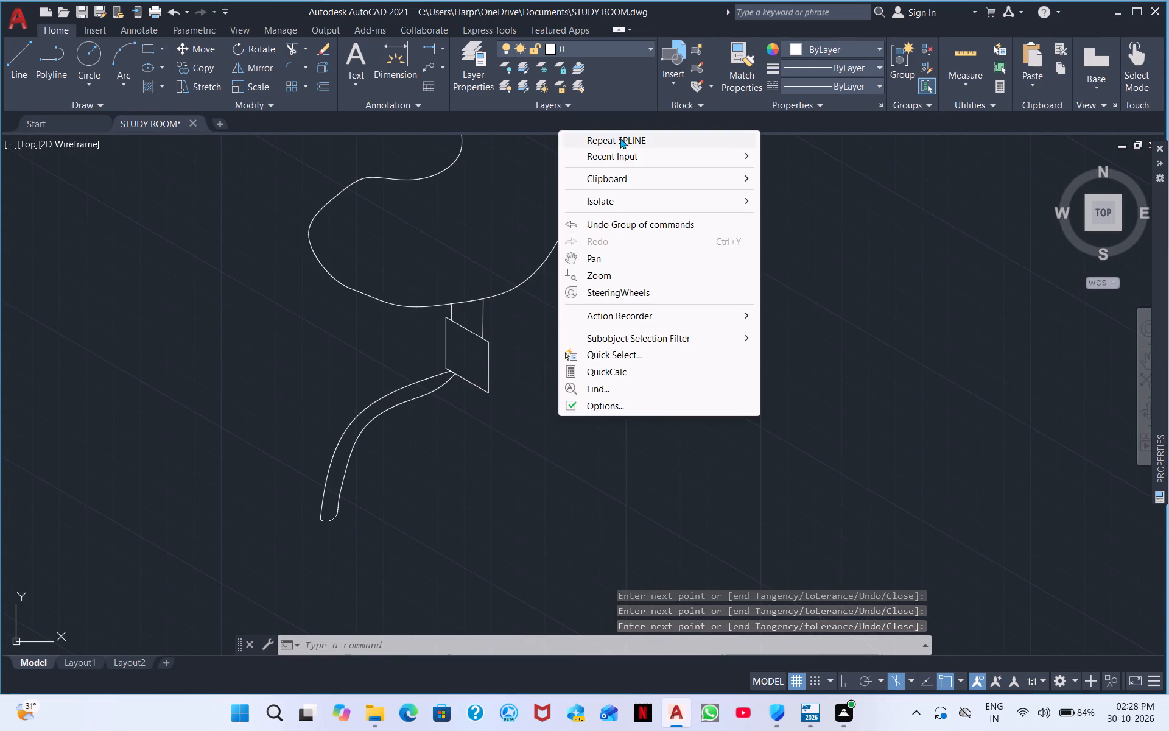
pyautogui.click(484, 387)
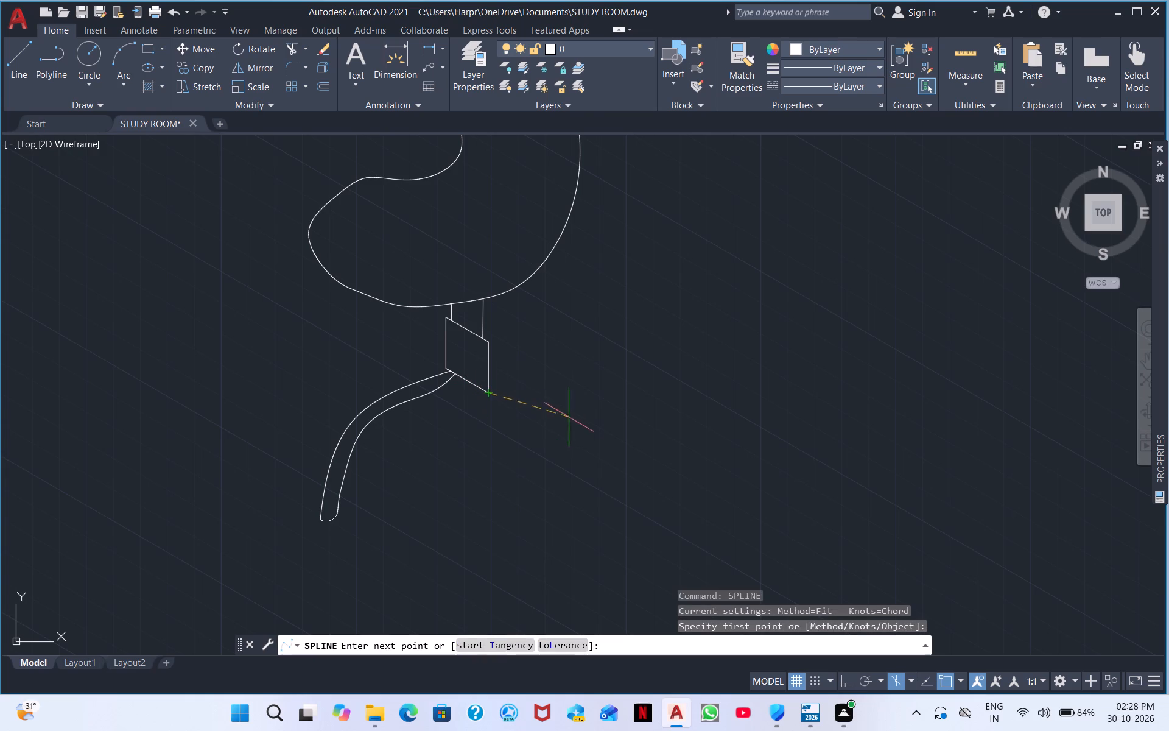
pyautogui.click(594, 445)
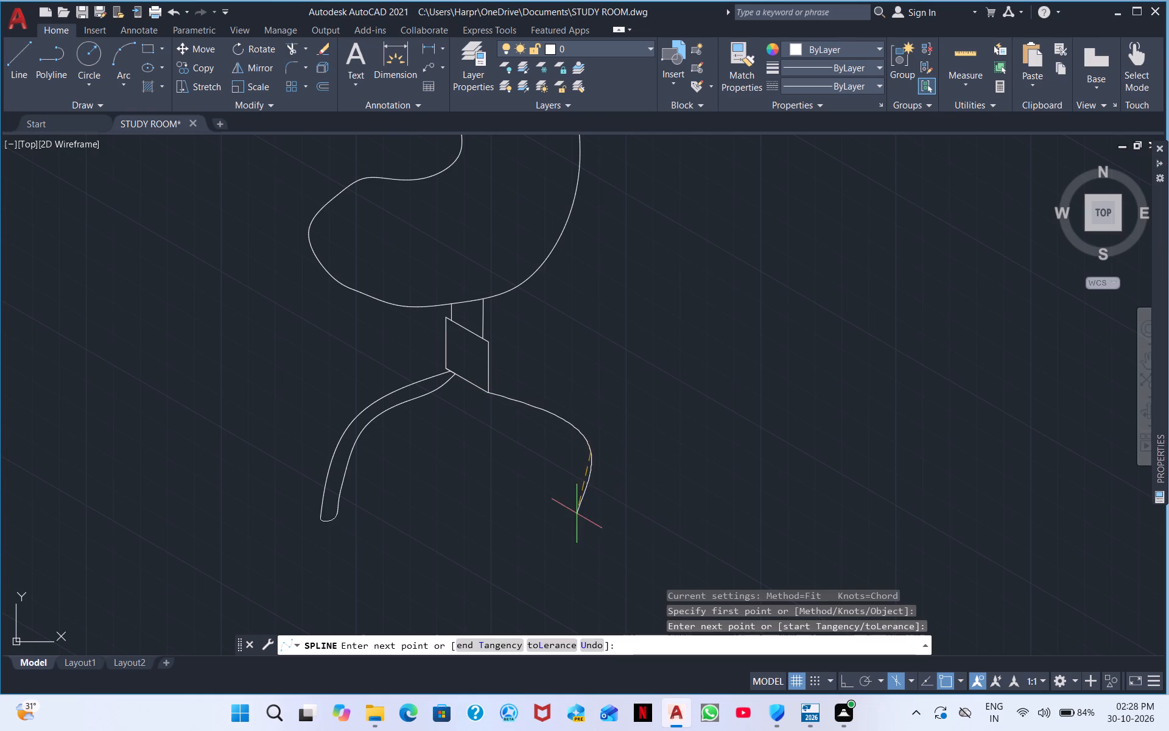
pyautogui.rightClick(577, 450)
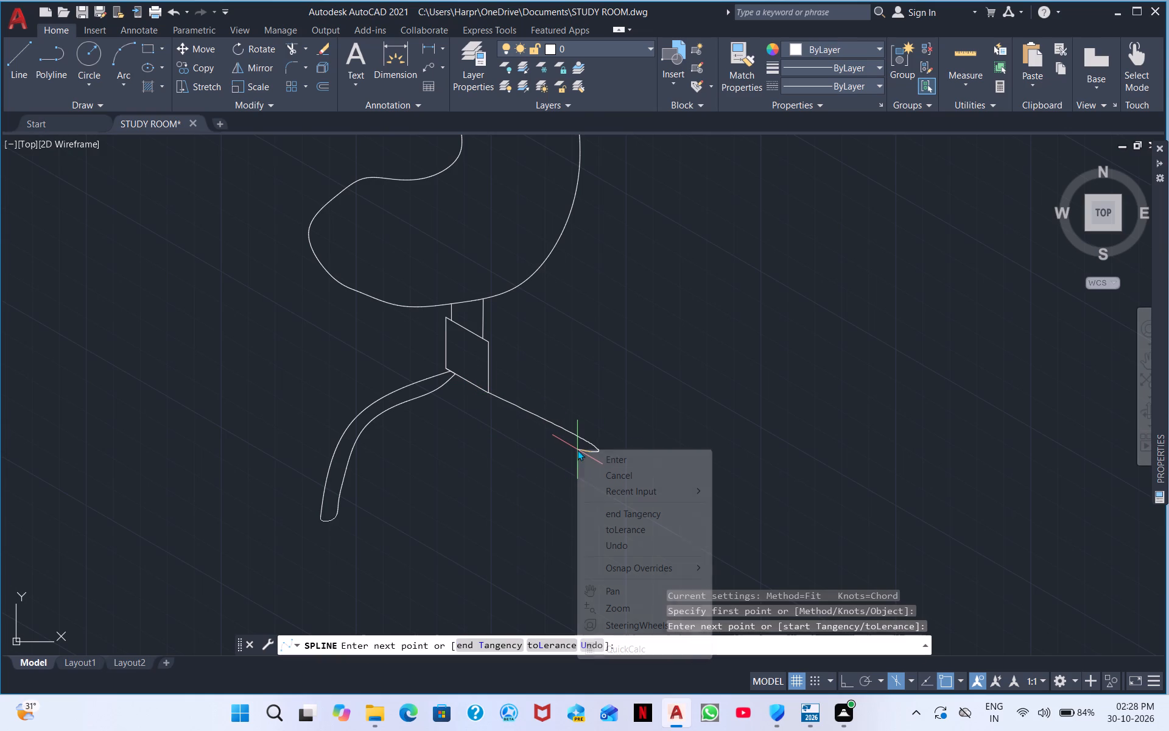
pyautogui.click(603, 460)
# Draw a curved spline outlining the chair's right leg, starting and ending on the hub block's right edge with a rounded foot.
pyautogui.rightClick(582, 403)
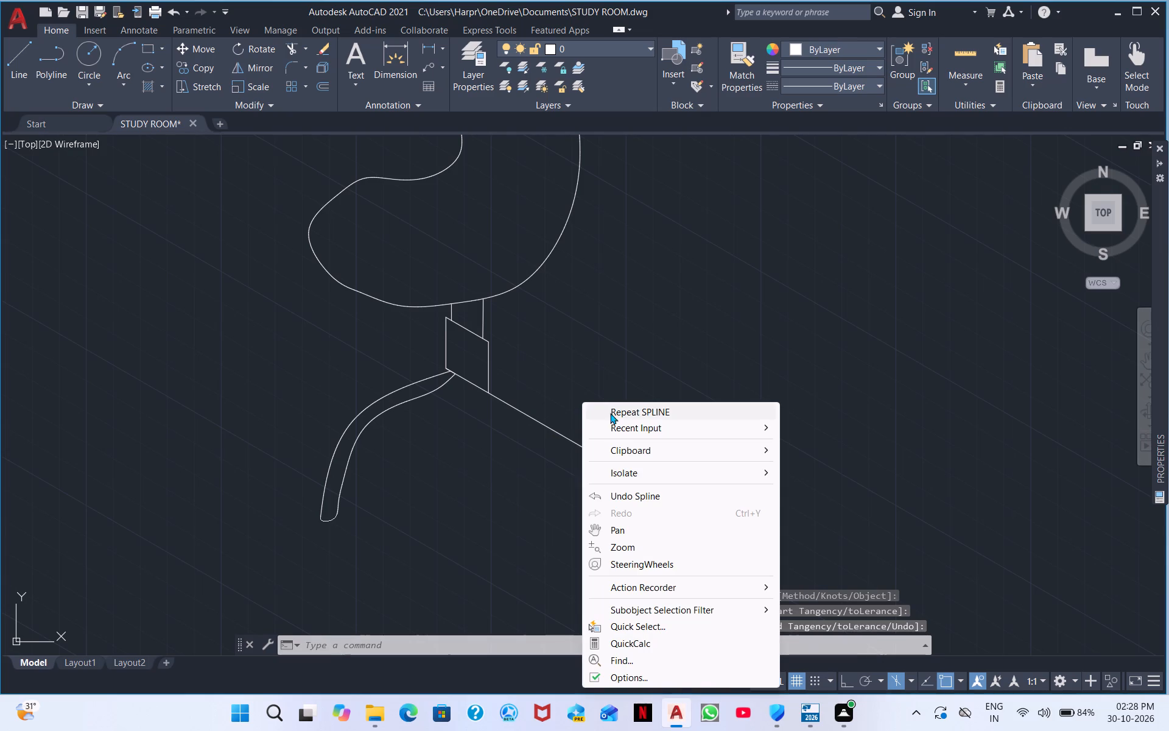
pyautogui.click(625, 408)
pyautogui.click(491, 373)
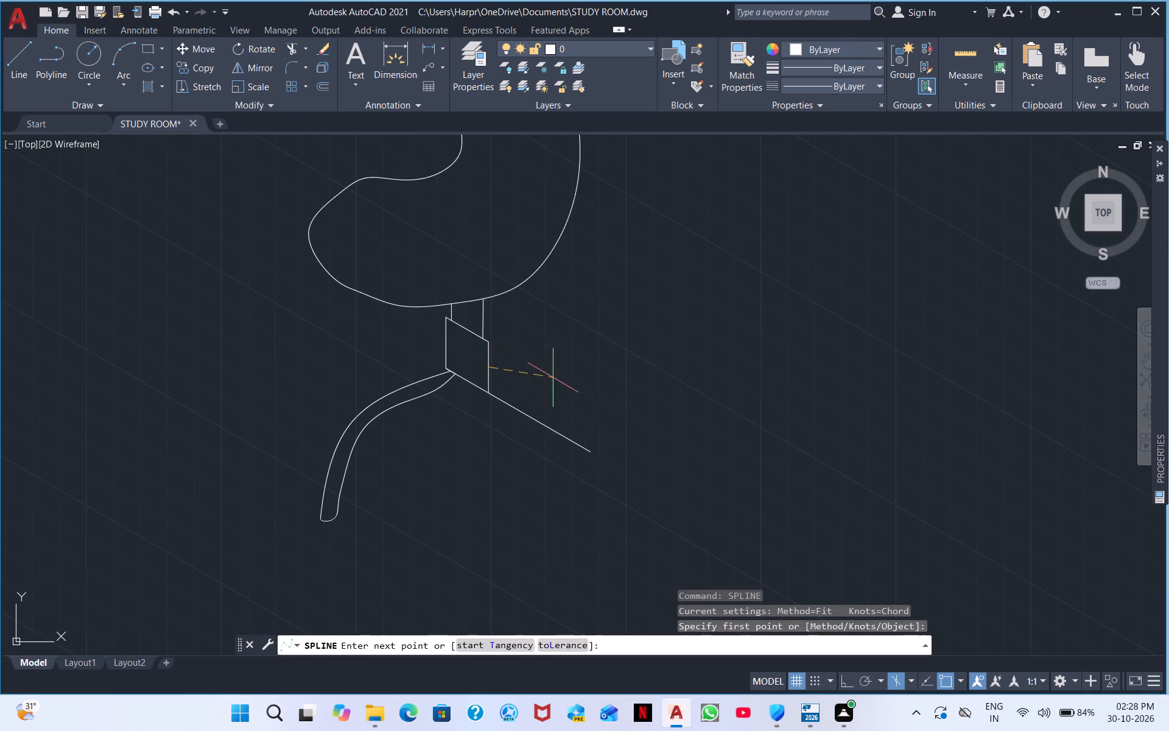
pyautogui.click(589, 402)
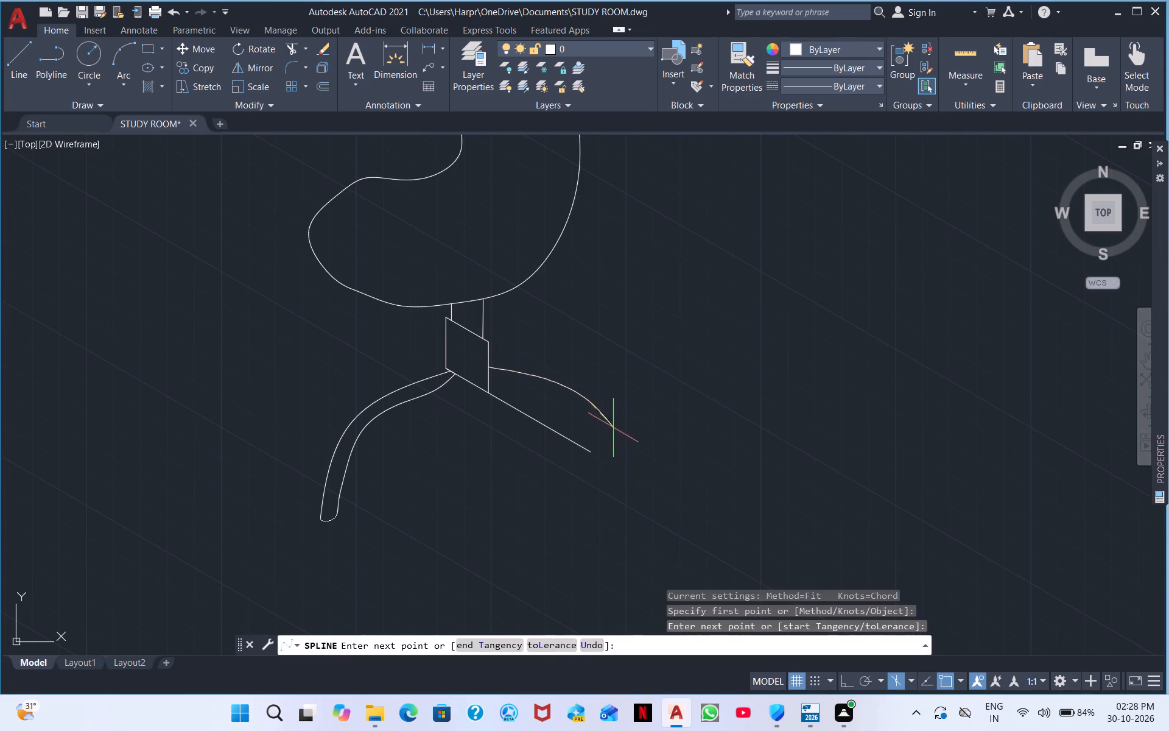
pyautogui.click(624, 514)
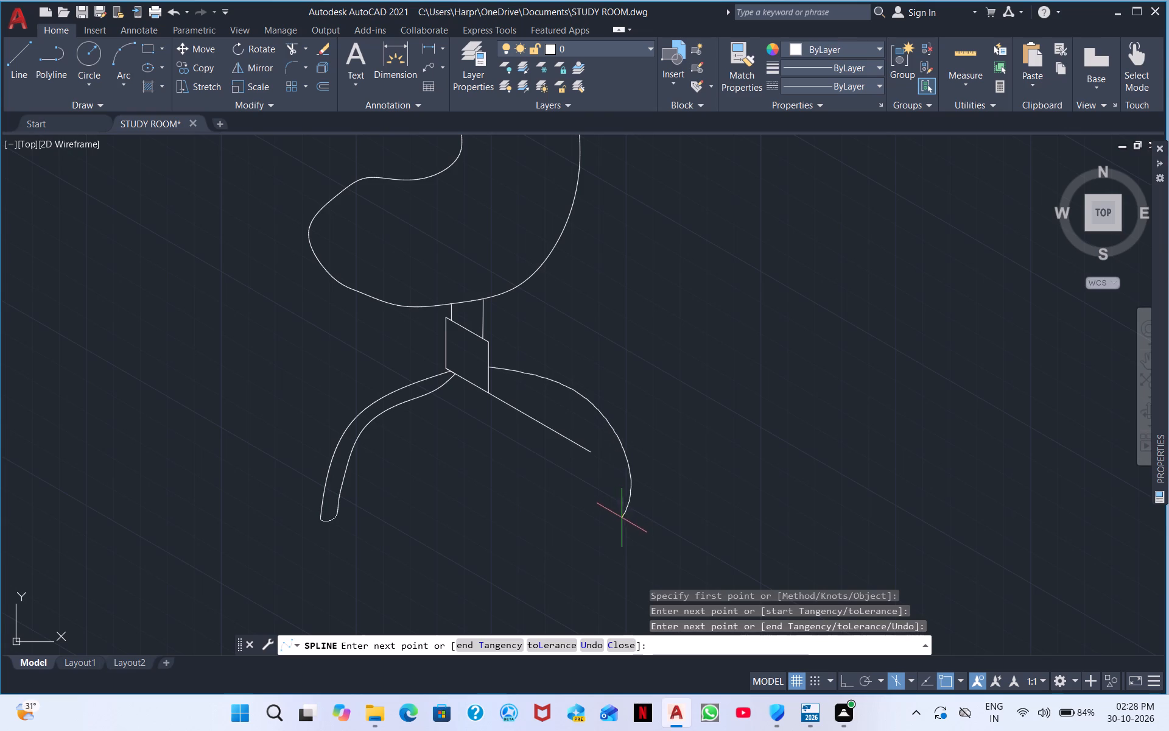
pyautogui.click(625, 528)
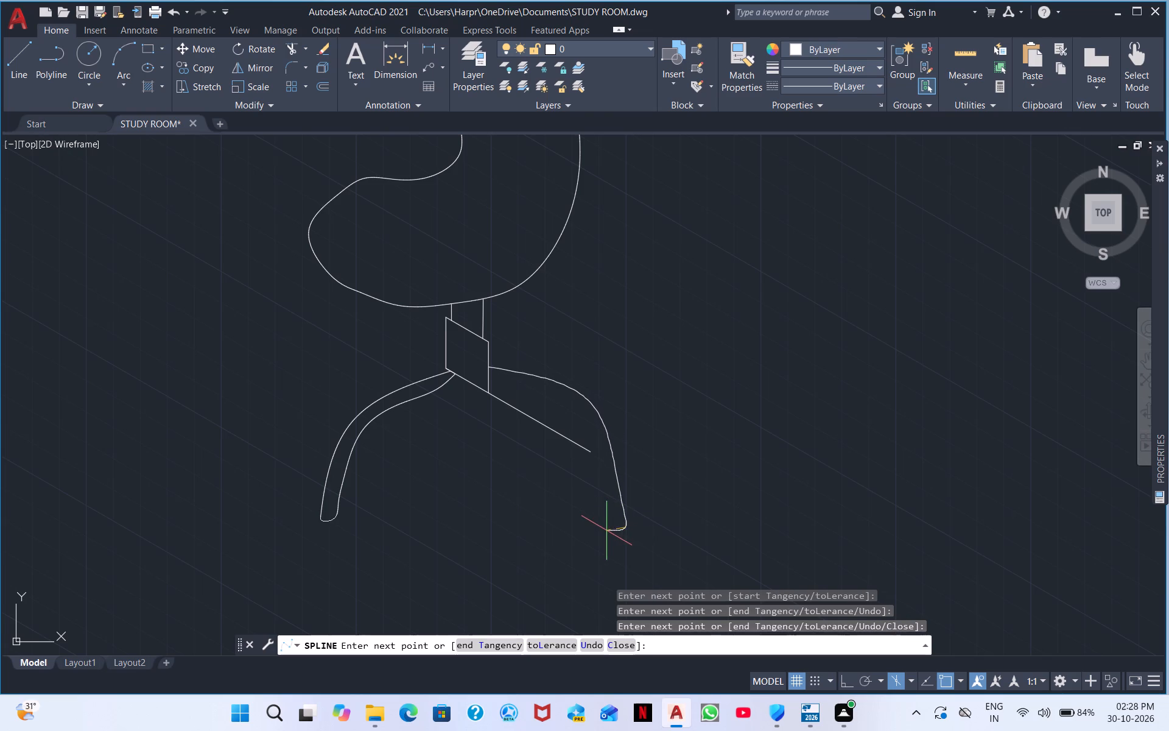
pyautogui.click(613, 529)
pyautogui.doubleClick(606, 496)
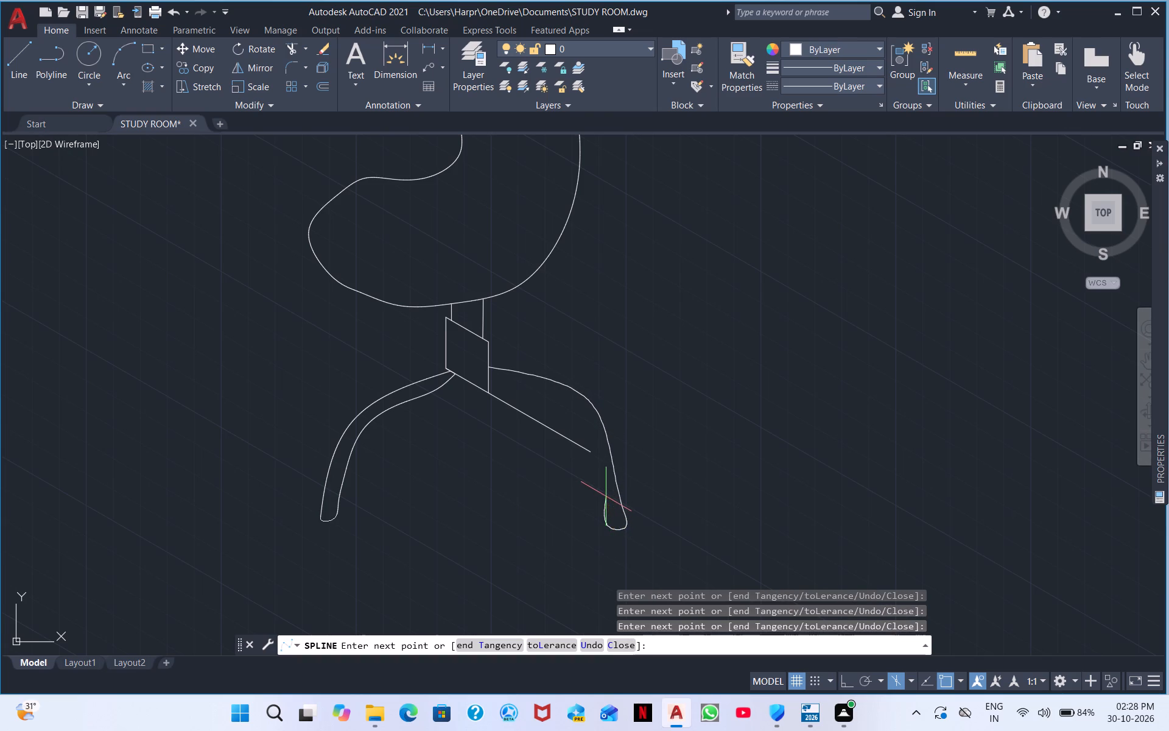
pyautogui.click(598, 462)
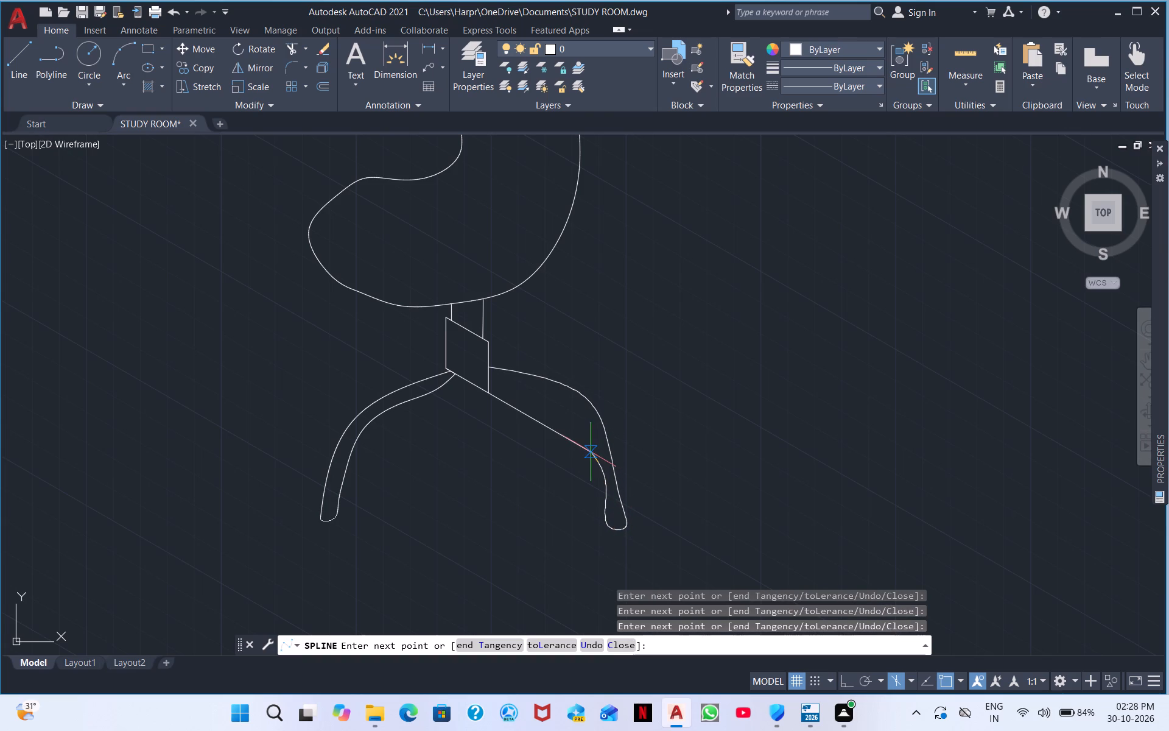
pyautogui.doubleClick(584, 436)
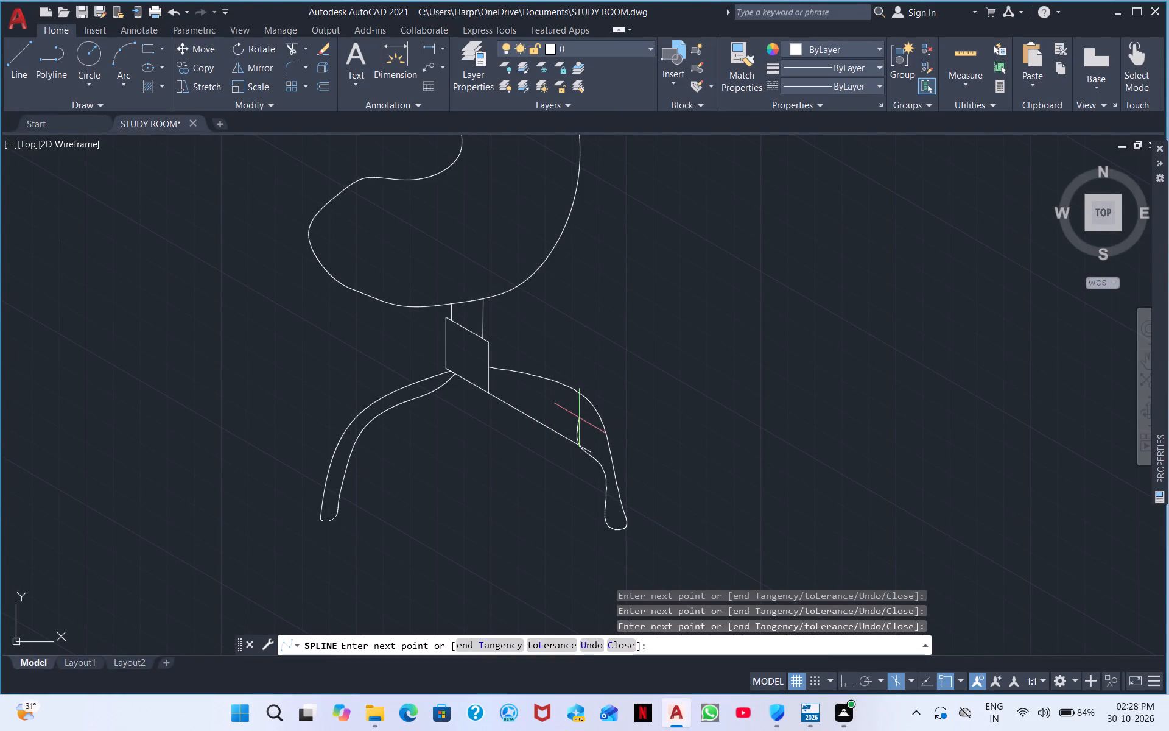
pyautogui.click(566, 409)
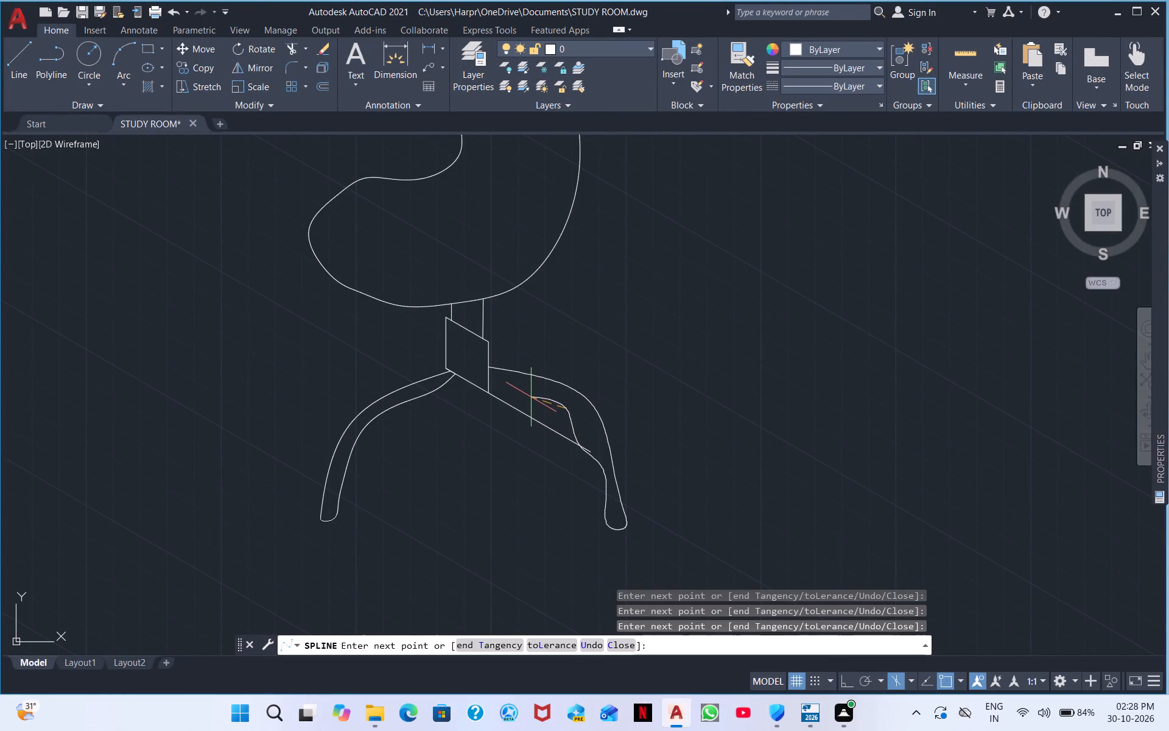
pyautogui.doubleClick(531, 397)
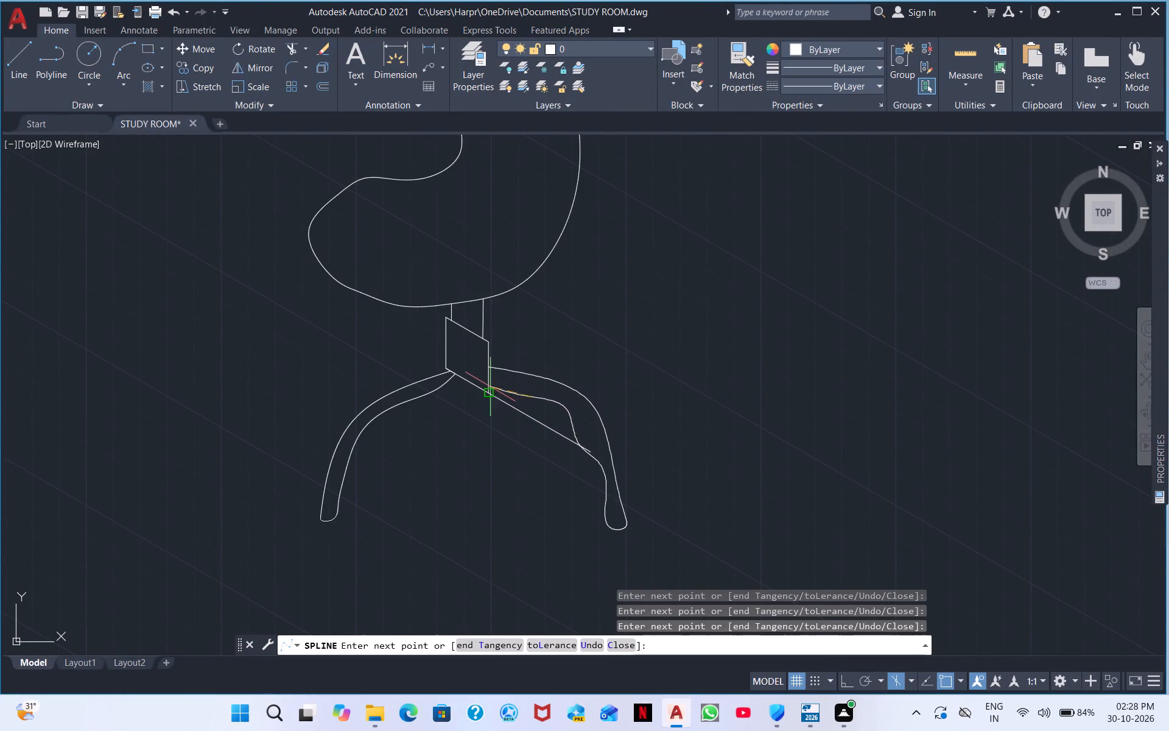
pyautogui.click(488, 375)
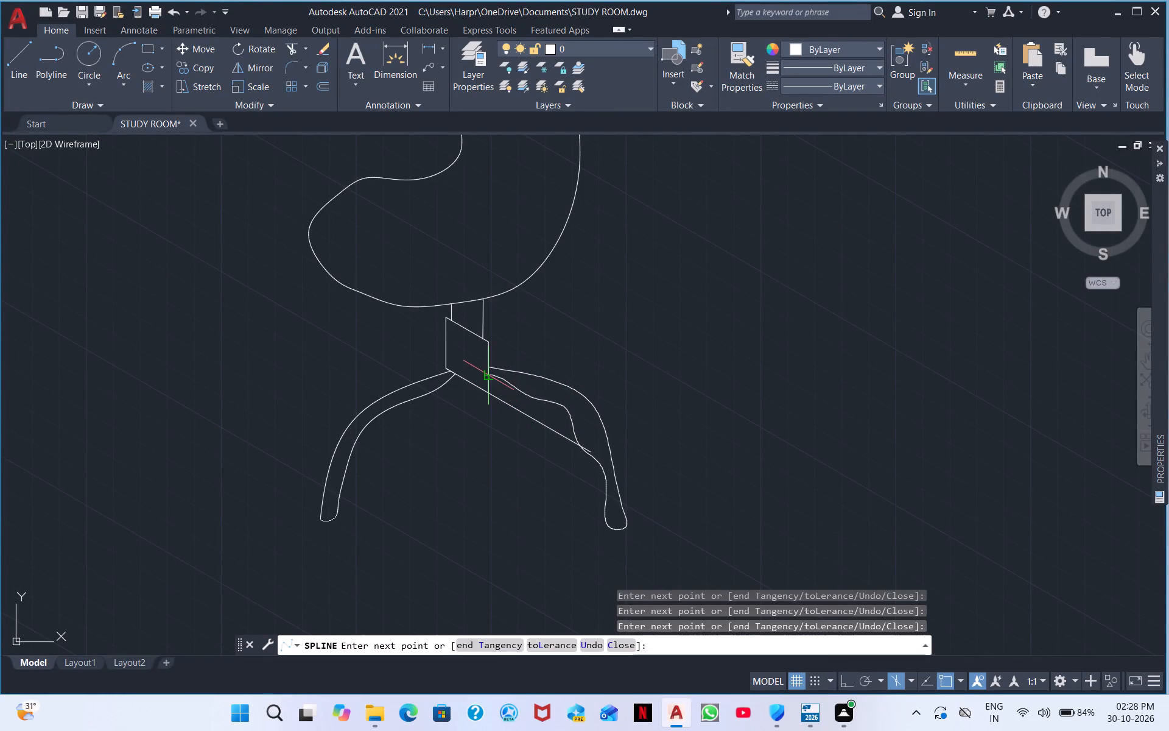
pyautogui.rightClick(521, 389)
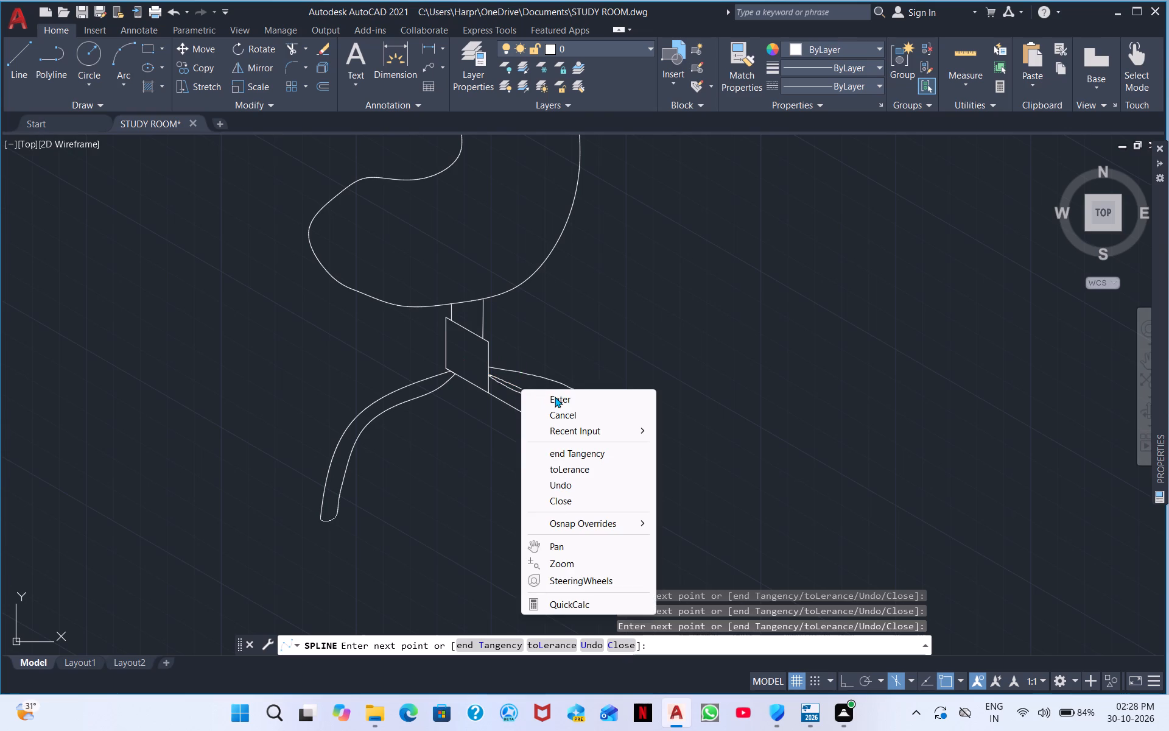
pyautogui.click(555, 397)
# Smooth the right leg's inner curve by stretching two of its fit points upward, towards the outer curve.
pyautogui.click(572, 421)
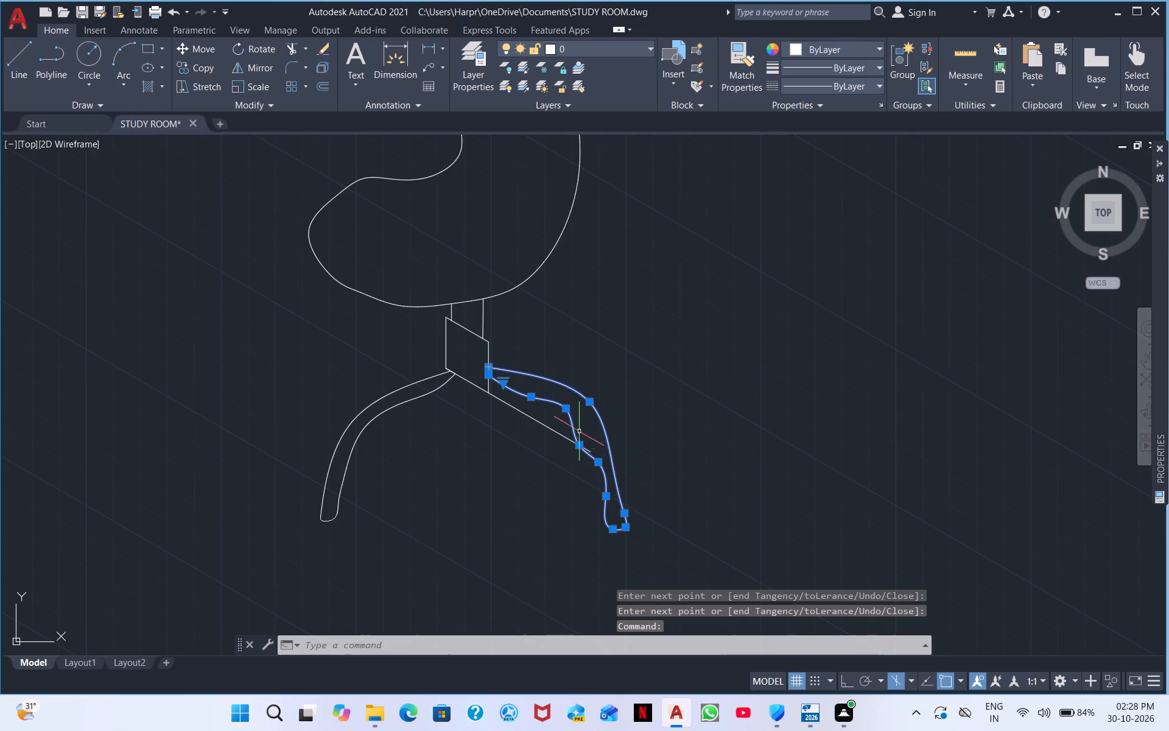
pyautogui.scroll(4, 579, 441)
pyautogui.click(577, 473)
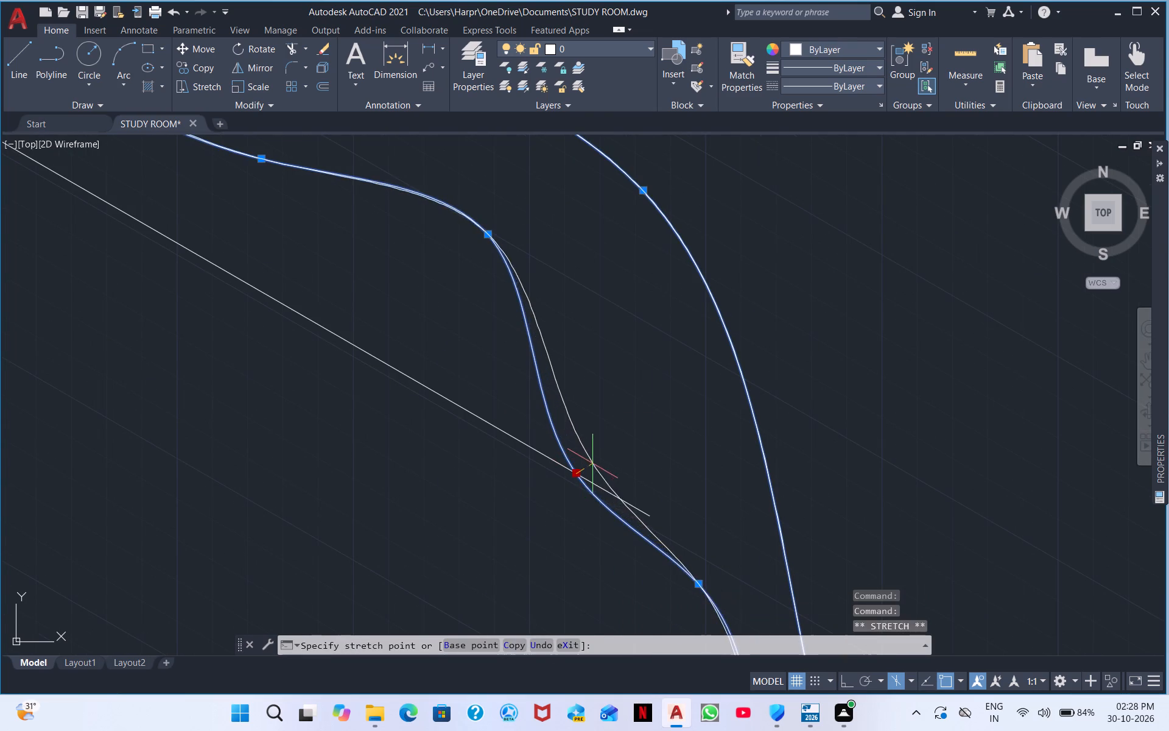
pyautogui.click(594, 378)
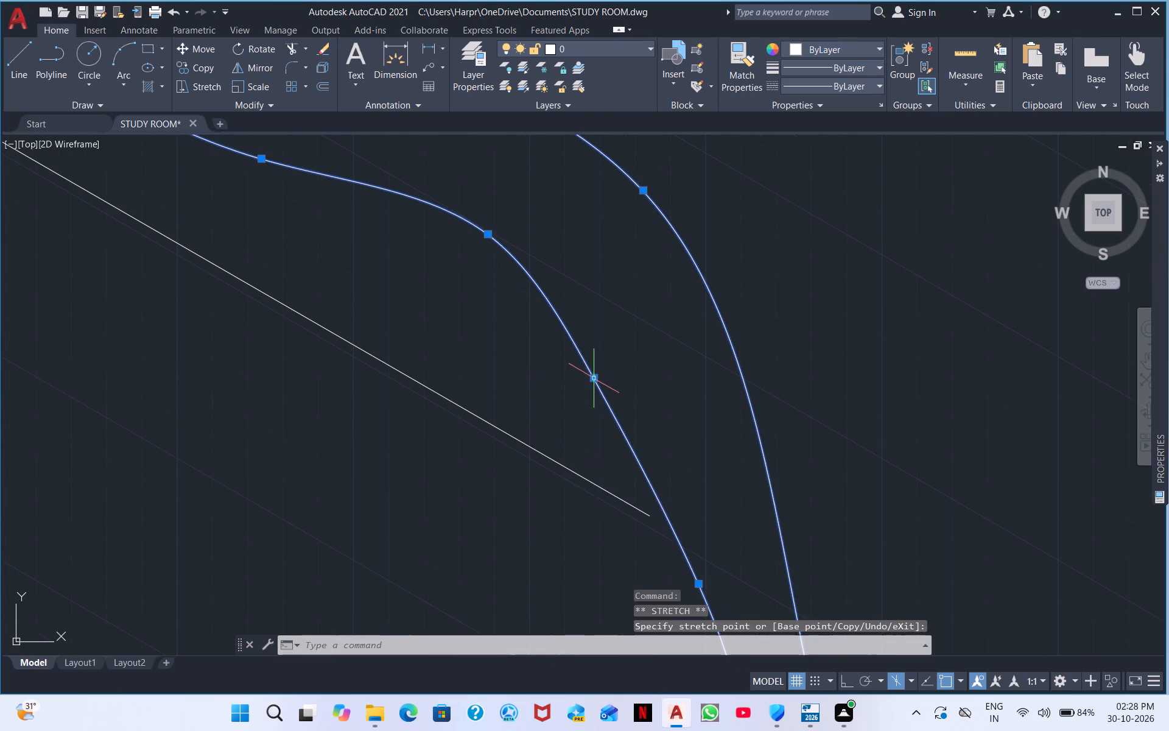
pyautogui.scroll(-2, 535, 334)
pyautogui.moveTo(477, 334); pyautogui.dragTo(623, 334, button='middle')
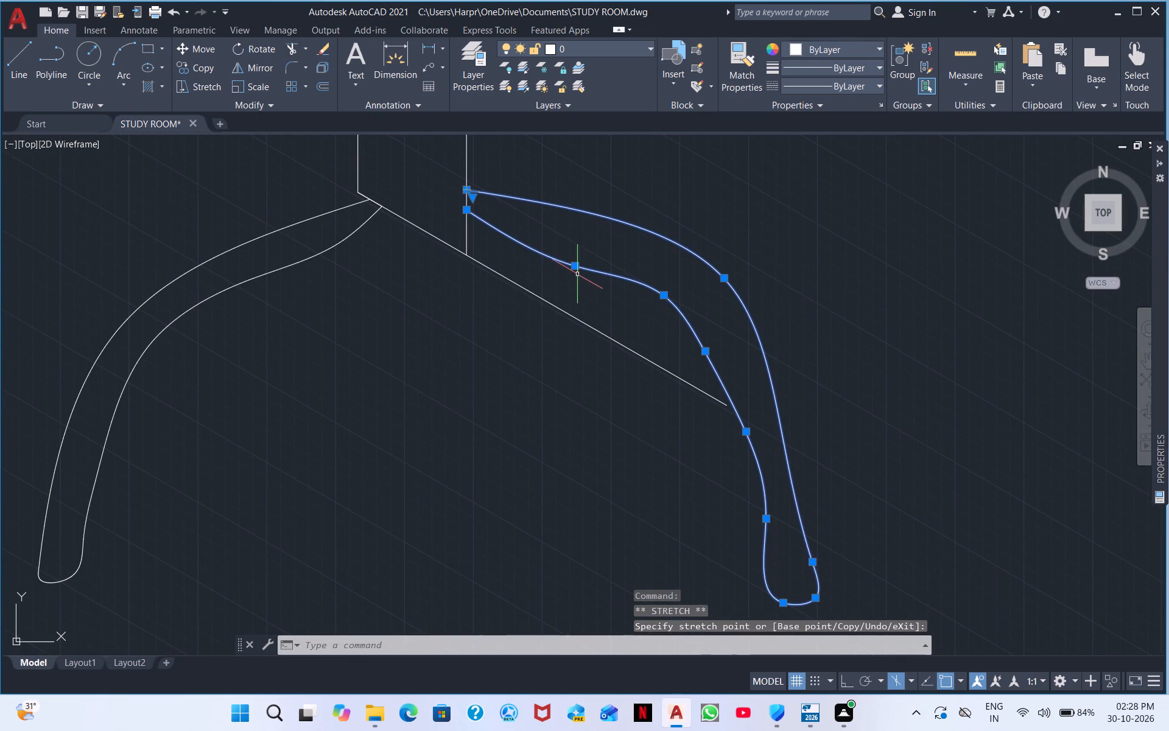
pyautogui.click(572, 266)
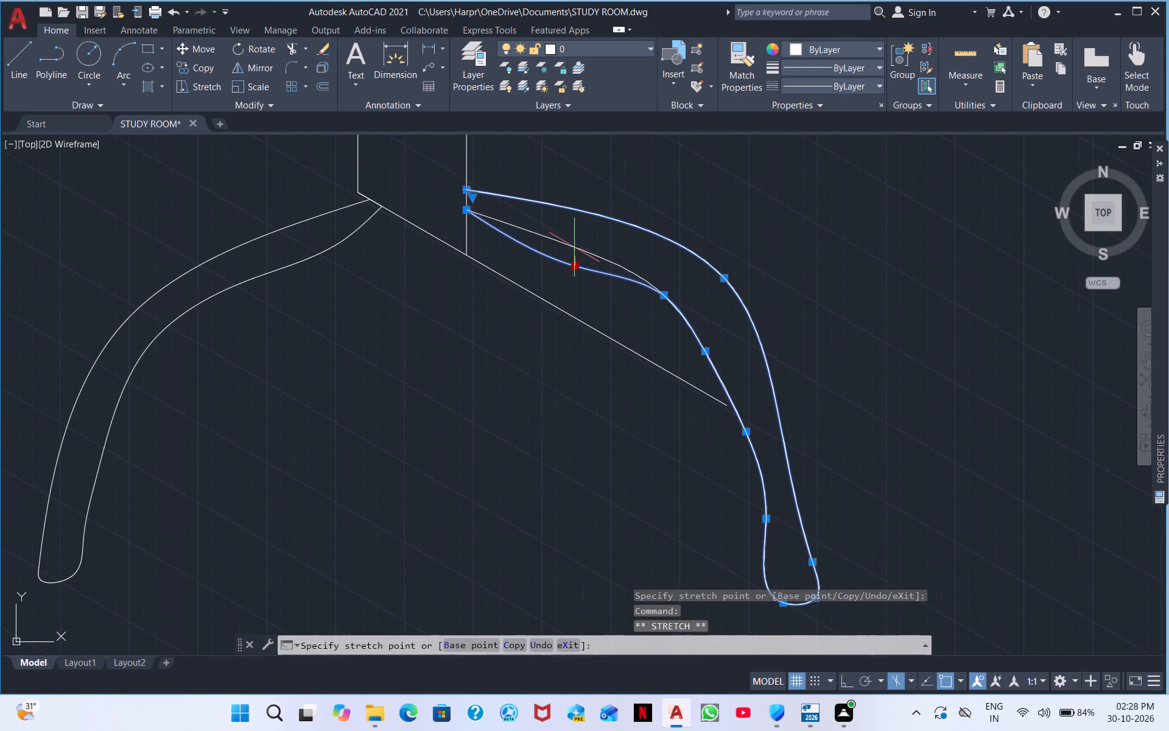
pyautogui.click(574, 244)
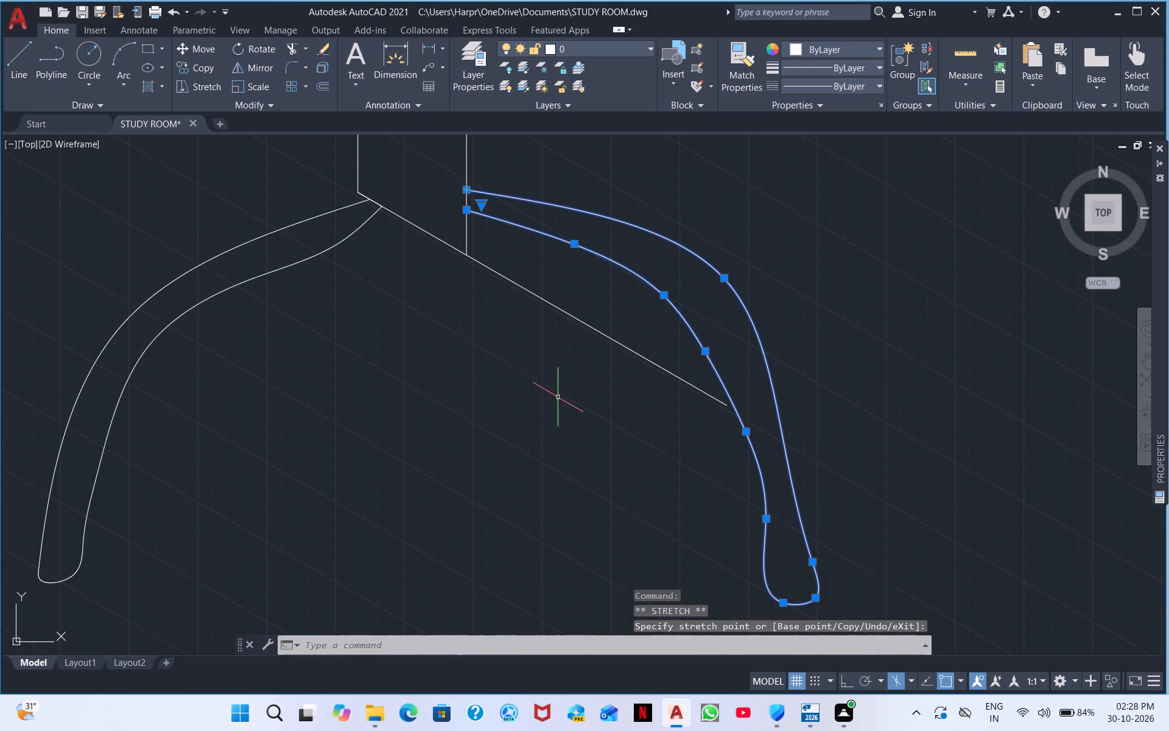
pyautogui.rightClick(544, 409)
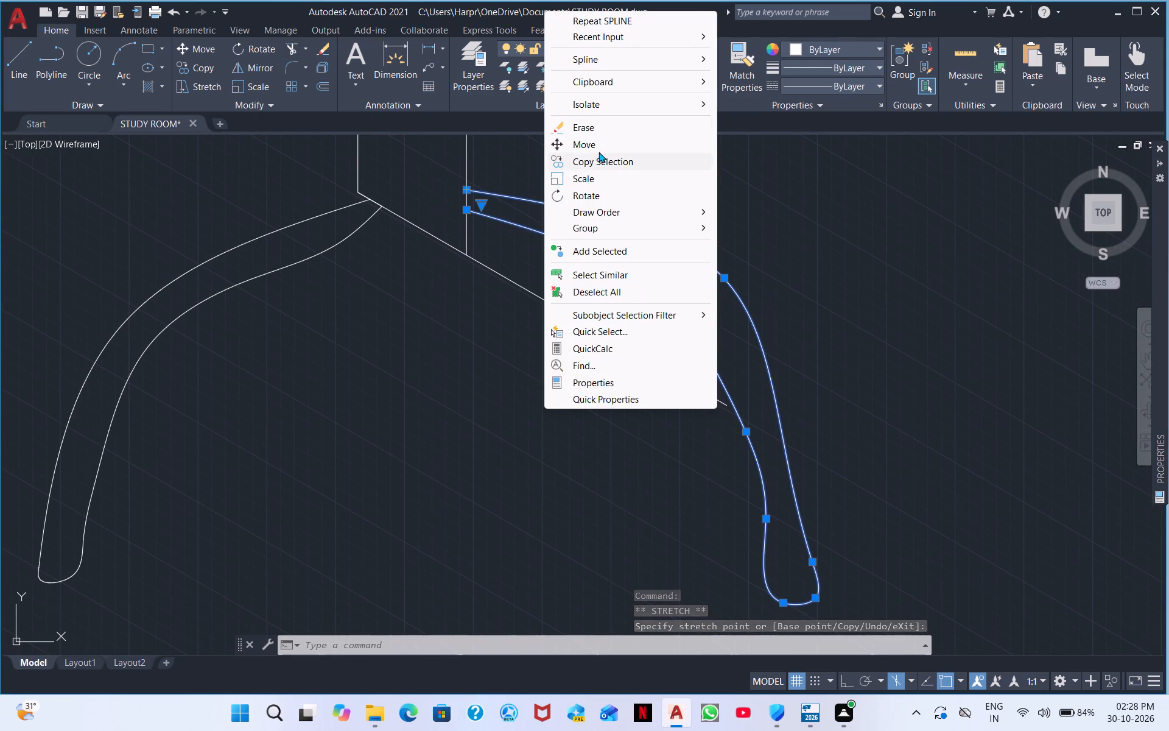
pyautogui.click(870, 193)
pyautogui.press('space')
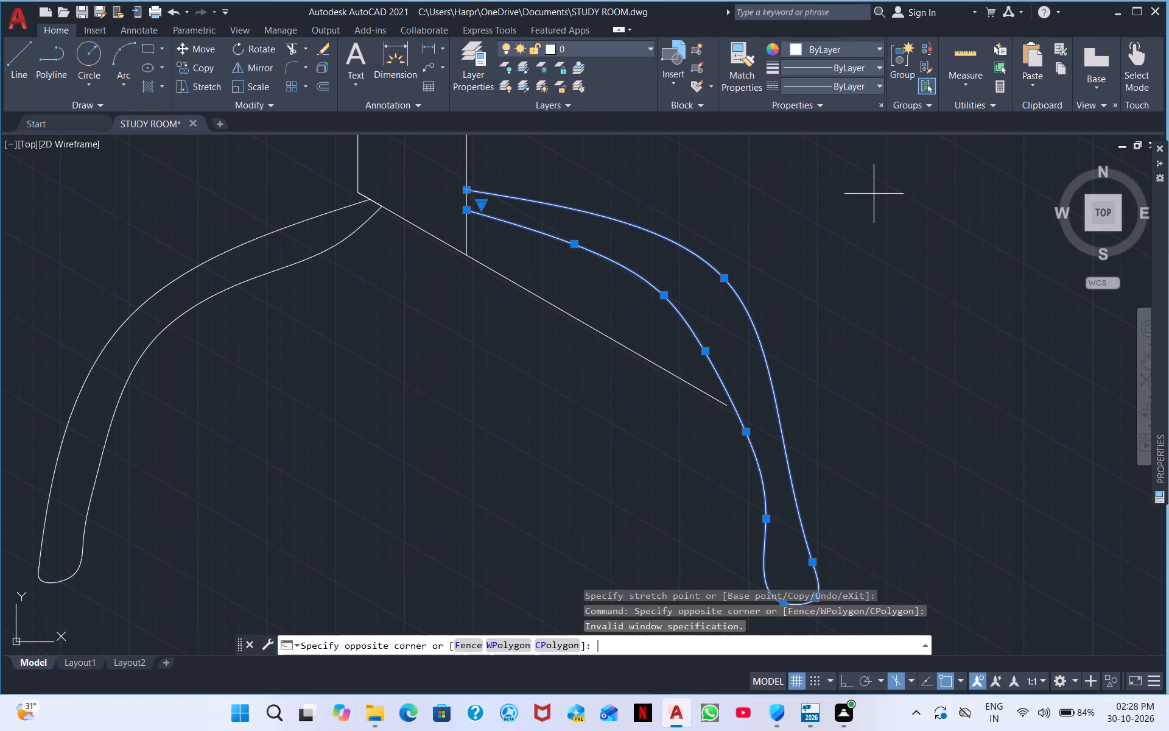
pyautogui.press('Escape')
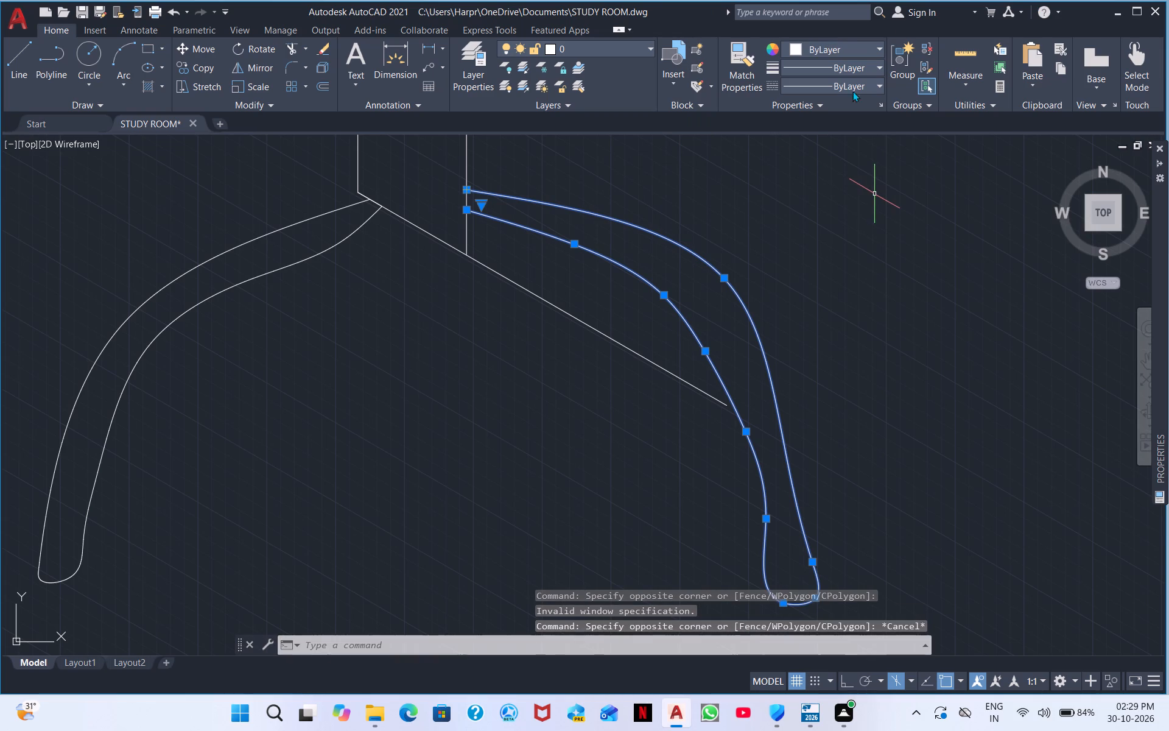
pyautogui.press('Escape')
pyautogui.press('Escape')
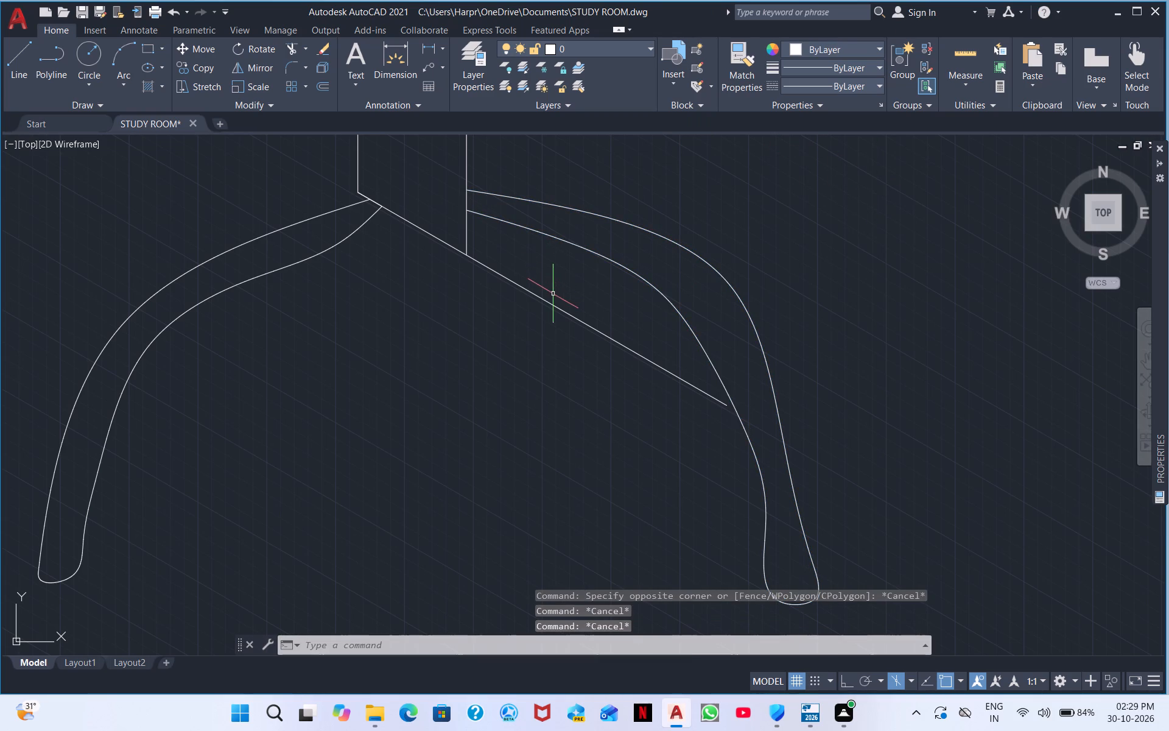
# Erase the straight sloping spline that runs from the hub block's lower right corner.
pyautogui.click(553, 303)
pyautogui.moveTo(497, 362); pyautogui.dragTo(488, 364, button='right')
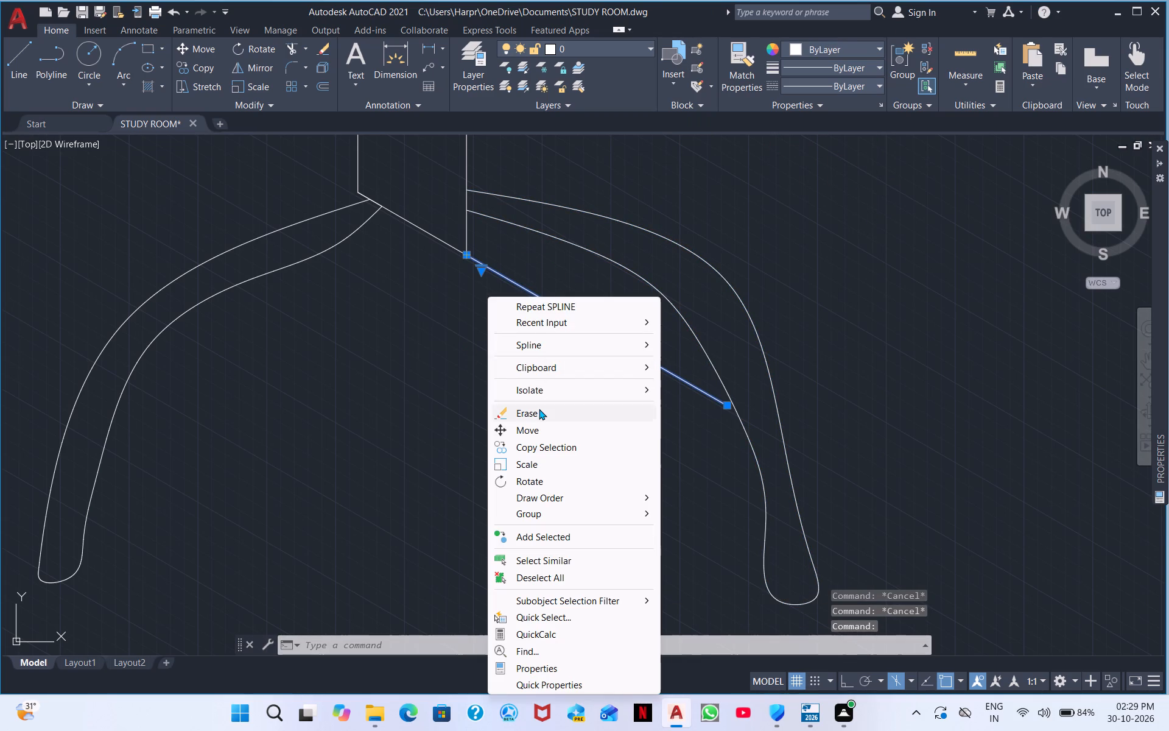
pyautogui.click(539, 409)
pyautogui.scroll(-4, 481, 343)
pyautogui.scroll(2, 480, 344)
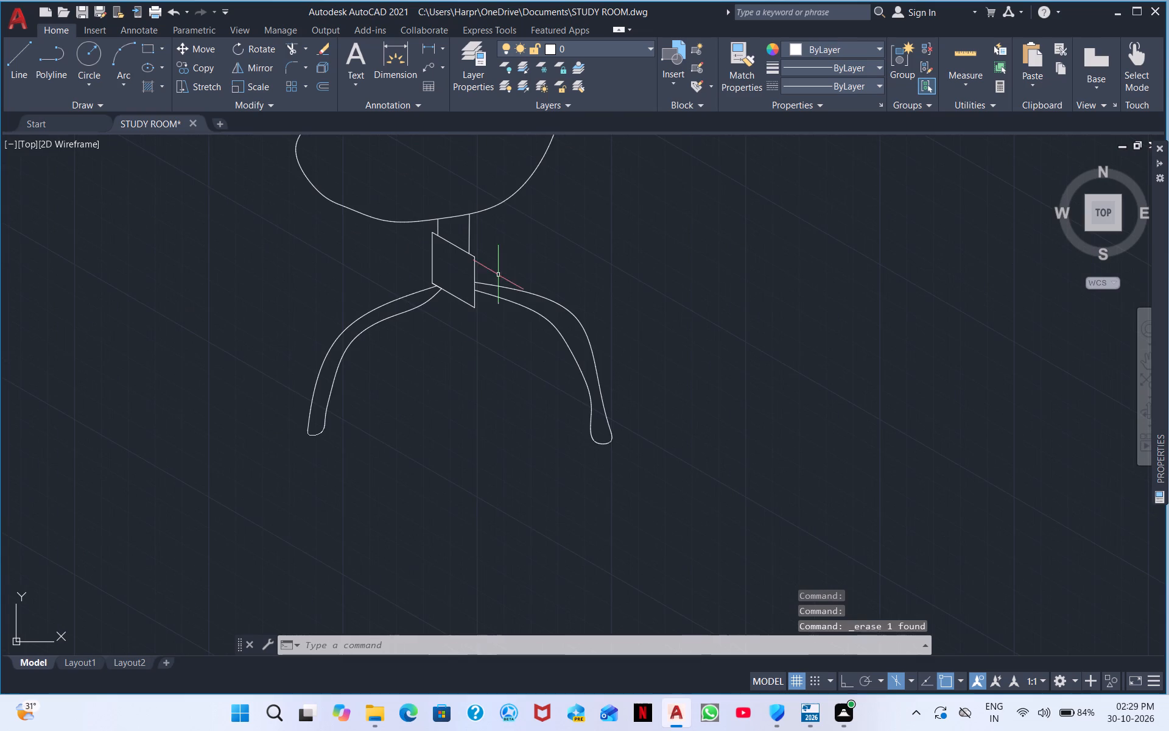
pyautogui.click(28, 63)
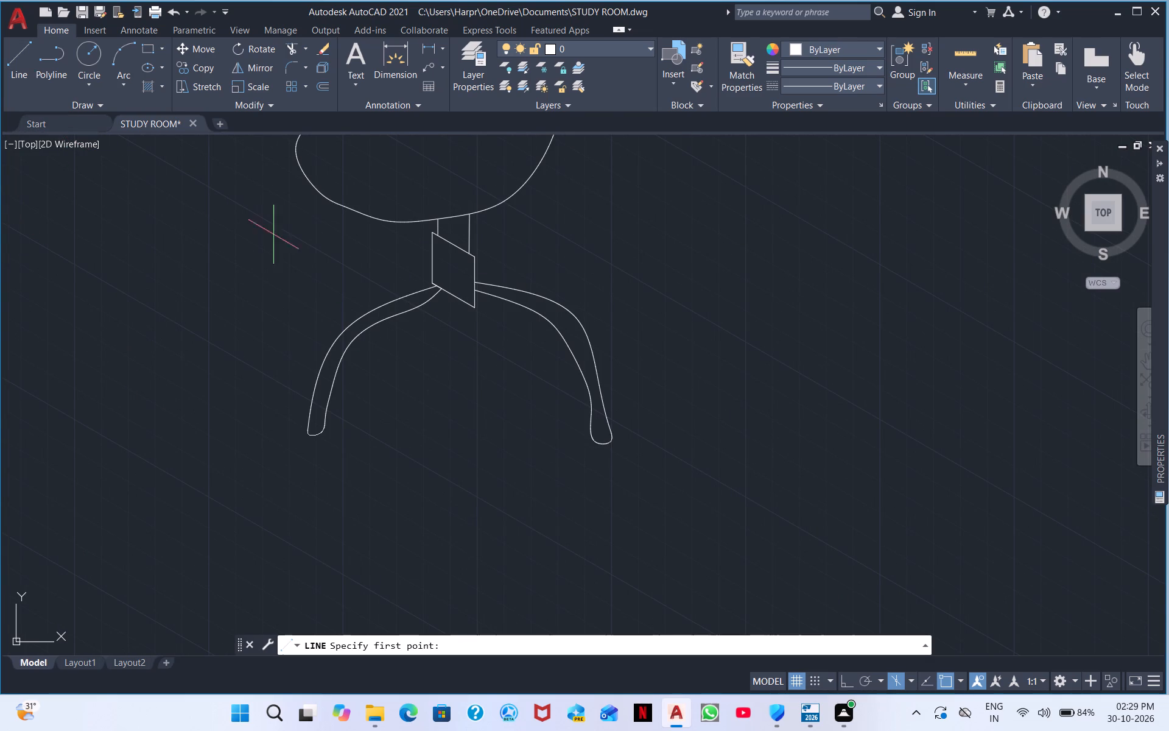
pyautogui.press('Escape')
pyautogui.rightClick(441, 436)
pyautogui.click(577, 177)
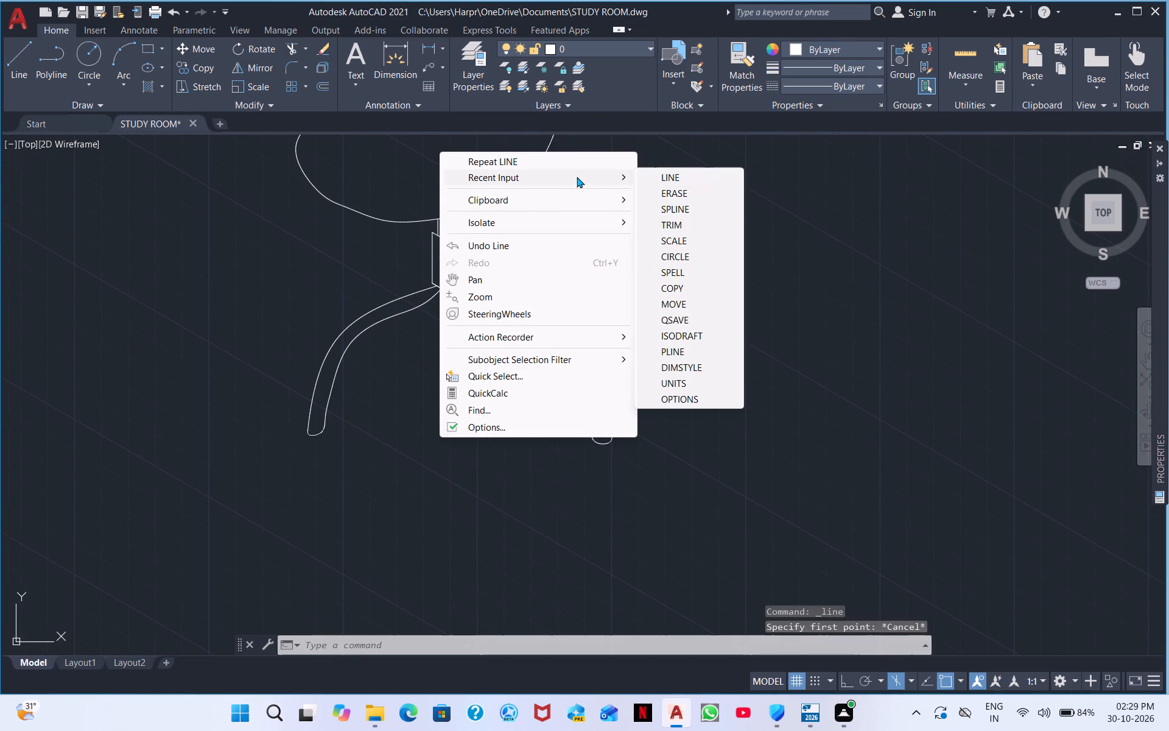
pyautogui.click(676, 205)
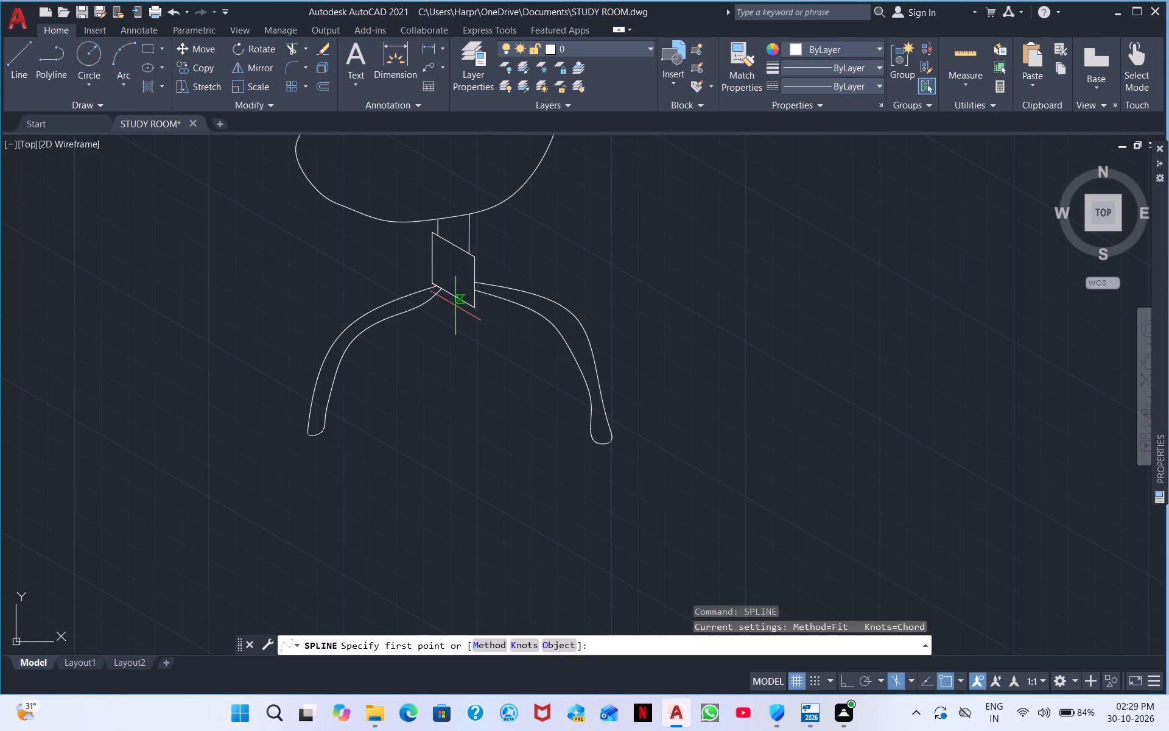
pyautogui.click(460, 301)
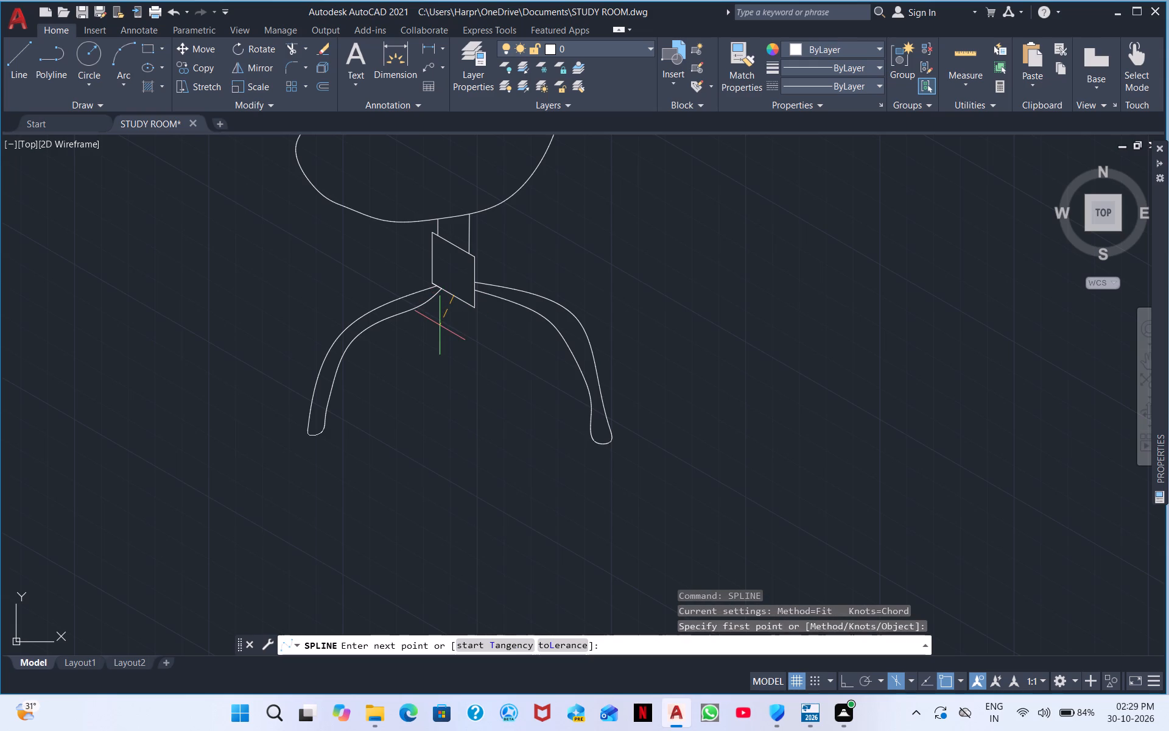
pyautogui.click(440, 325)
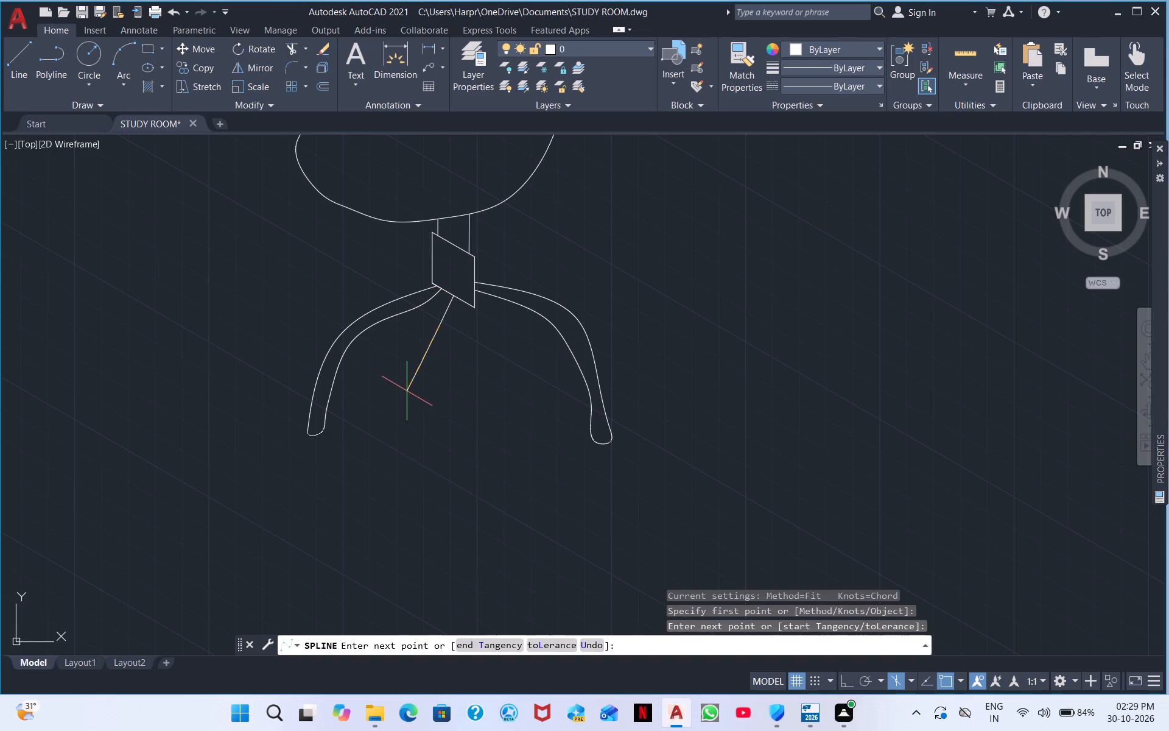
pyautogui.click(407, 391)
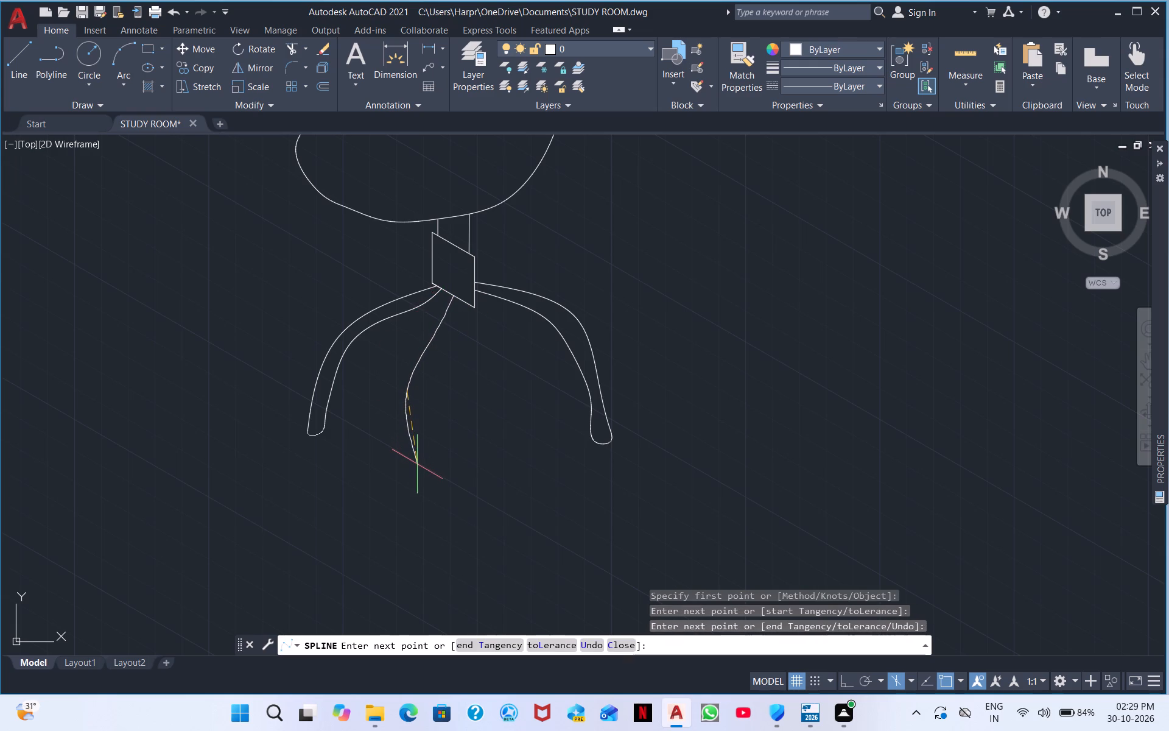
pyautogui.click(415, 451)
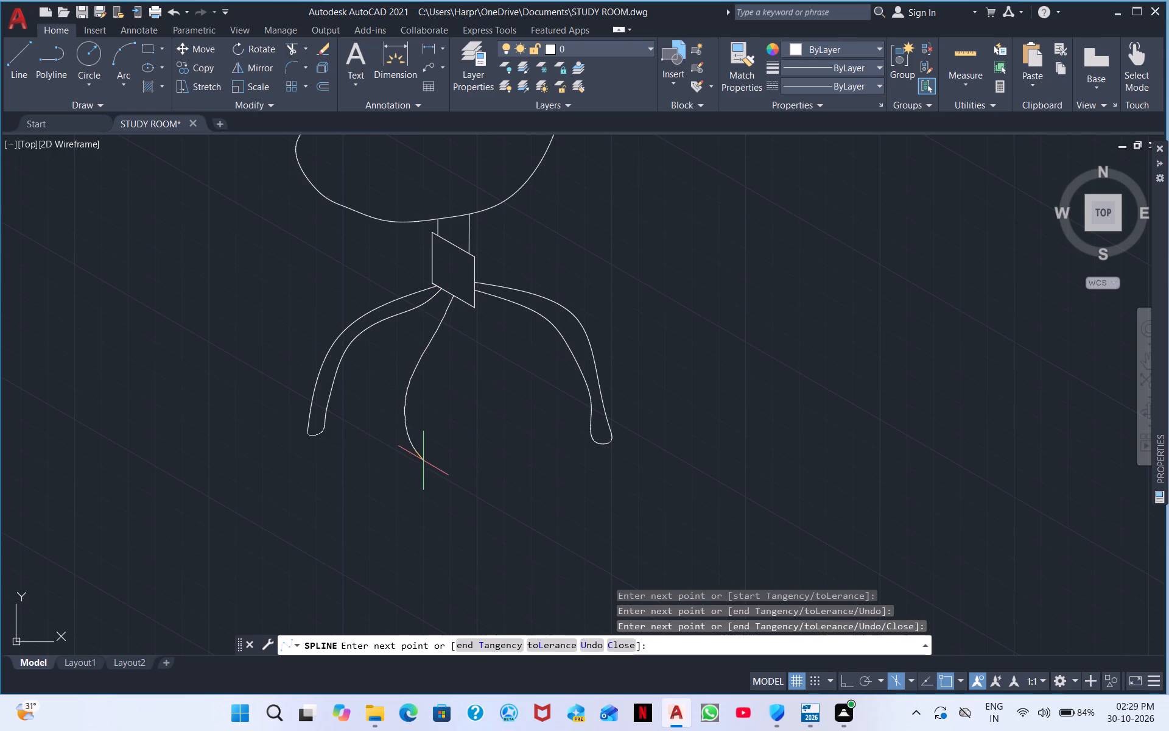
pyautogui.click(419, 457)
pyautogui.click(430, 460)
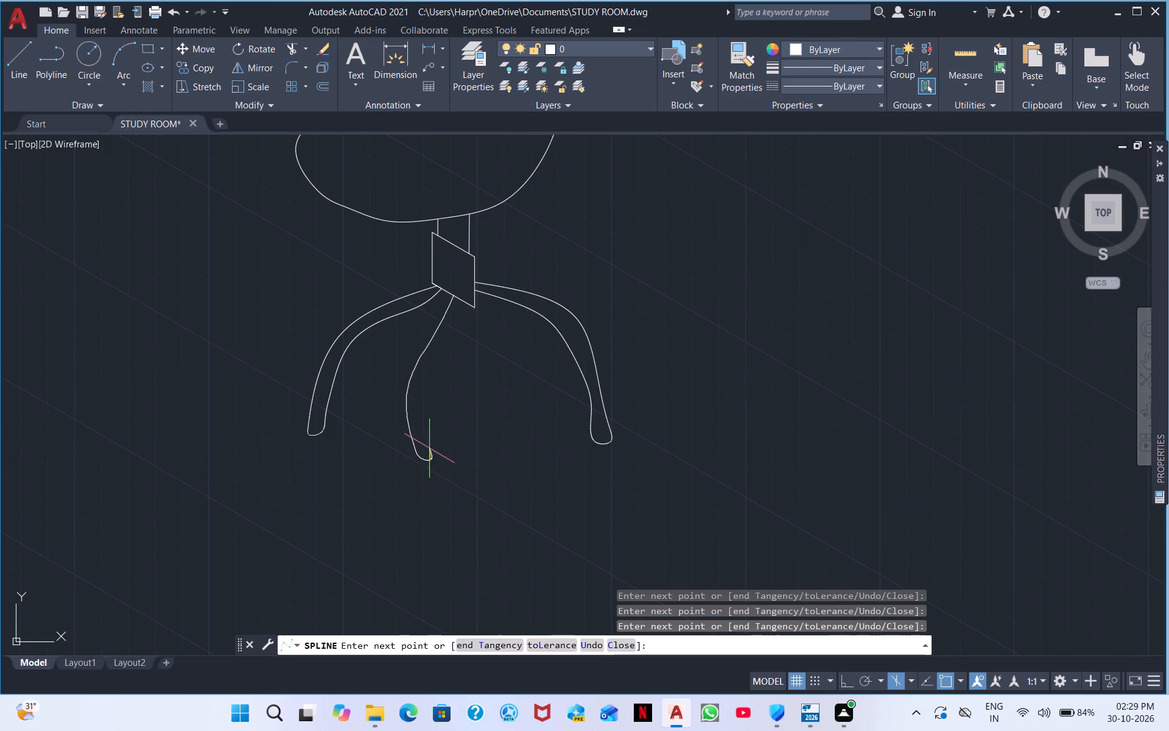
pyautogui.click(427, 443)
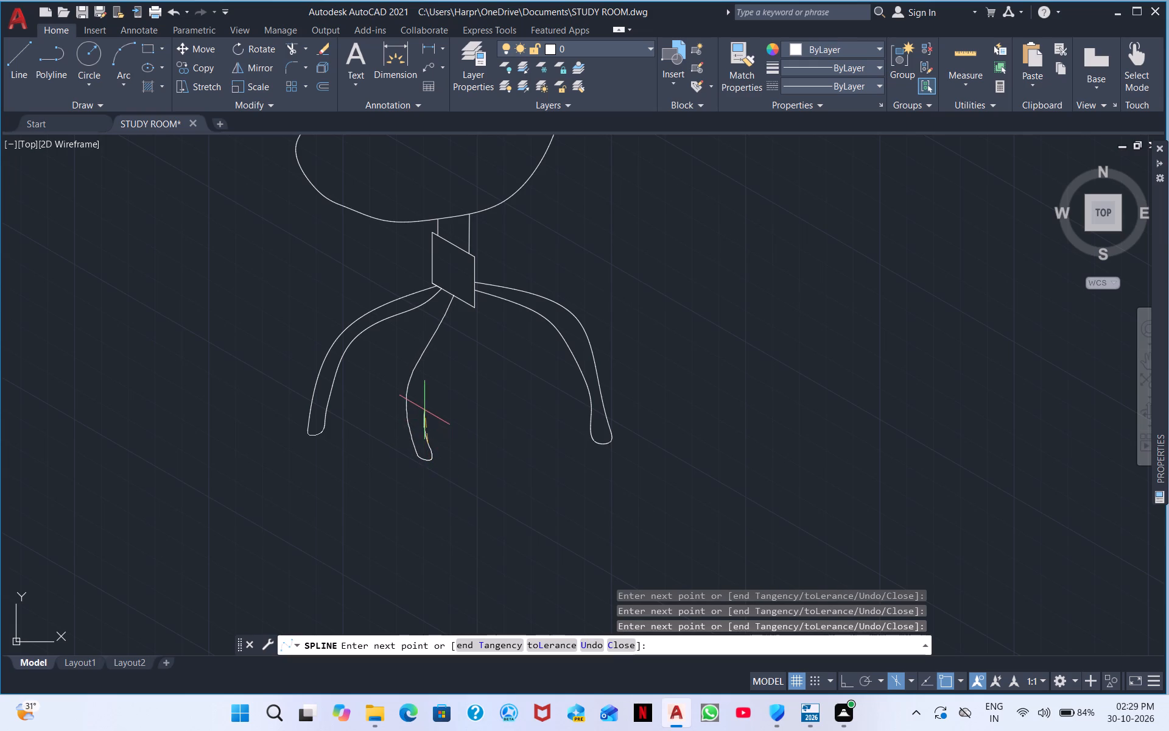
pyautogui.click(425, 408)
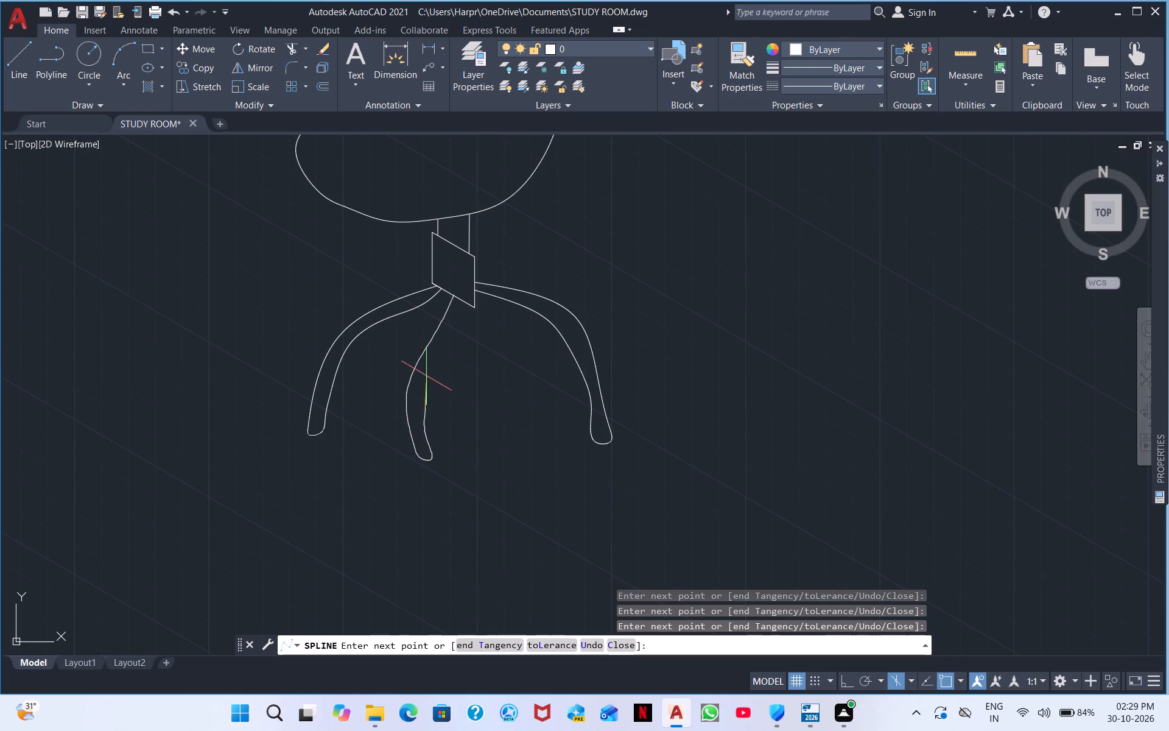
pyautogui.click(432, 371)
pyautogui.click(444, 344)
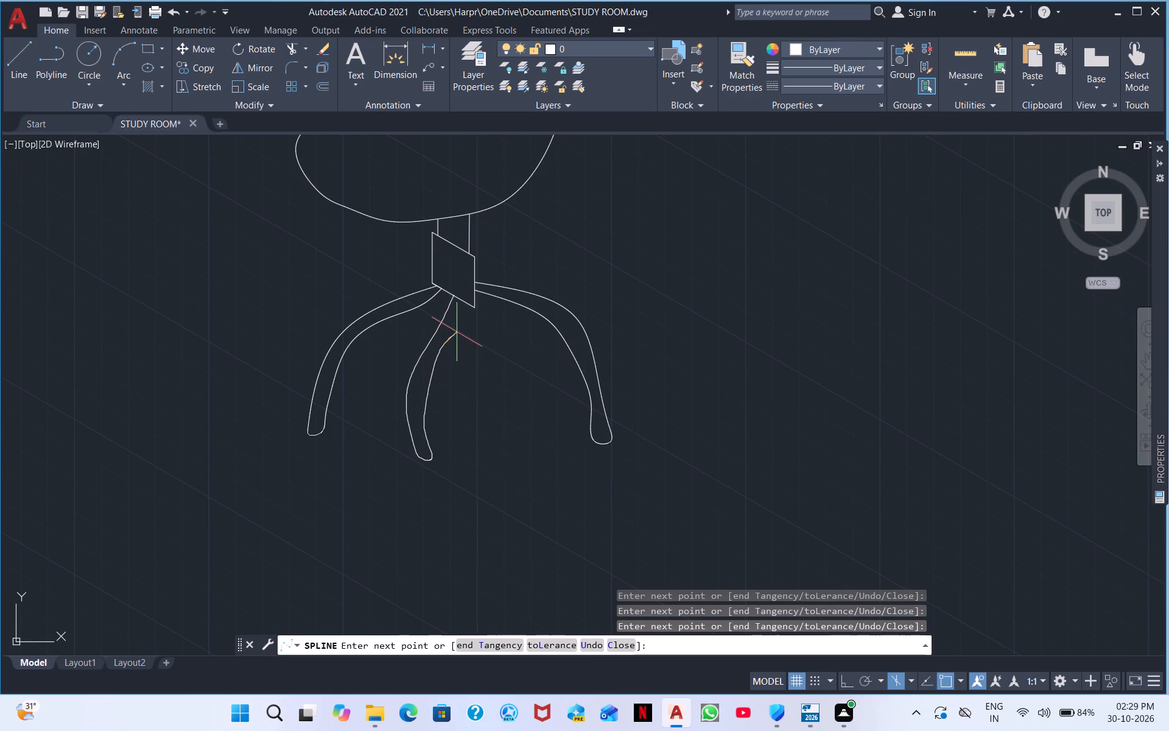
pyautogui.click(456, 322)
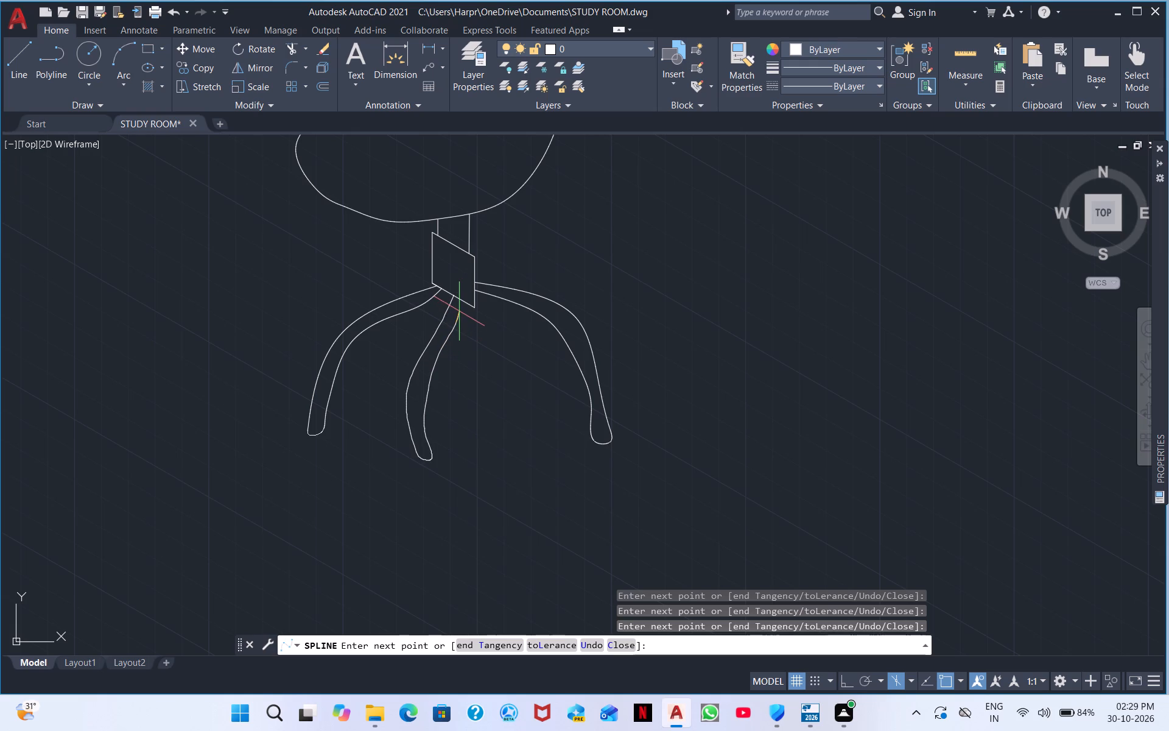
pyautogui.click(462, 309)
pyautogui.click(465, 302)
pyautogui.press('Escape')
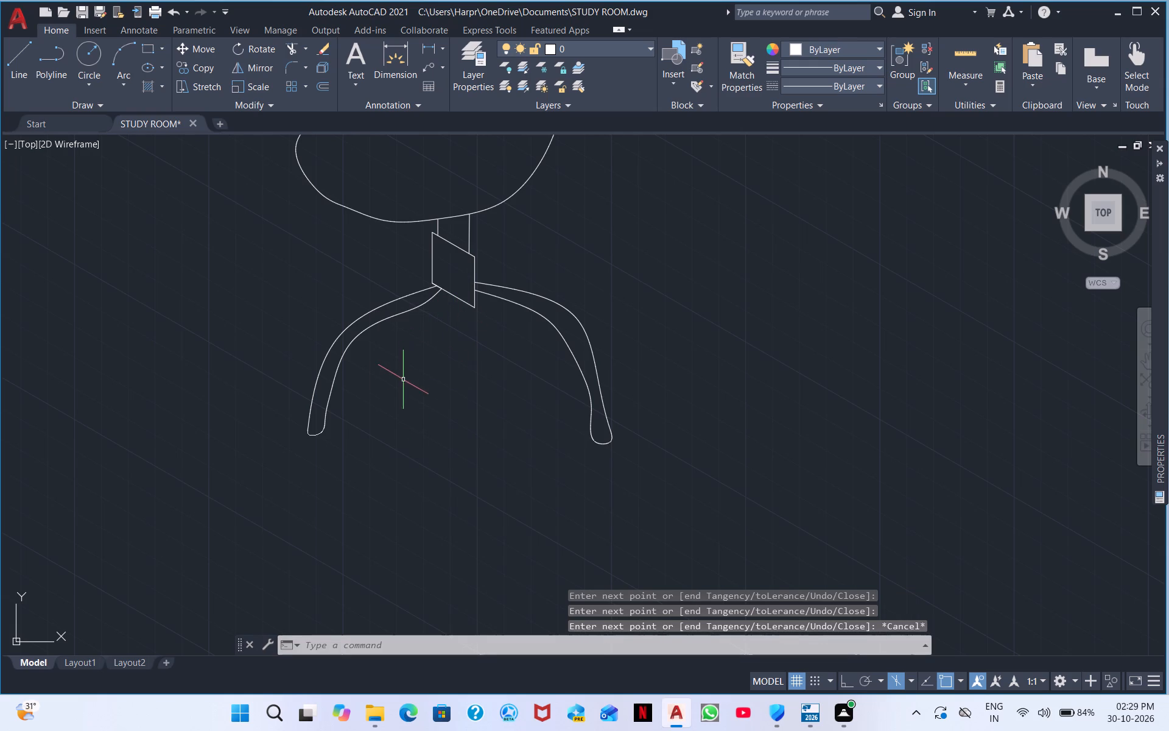
# Draw a curved spline outlining a third leg with a rounded foot, starting and ending on the hub block's lower edge, inside the left leg.
pyautogui.rightClick(414, 443)
pyautogui.click(471, 169)
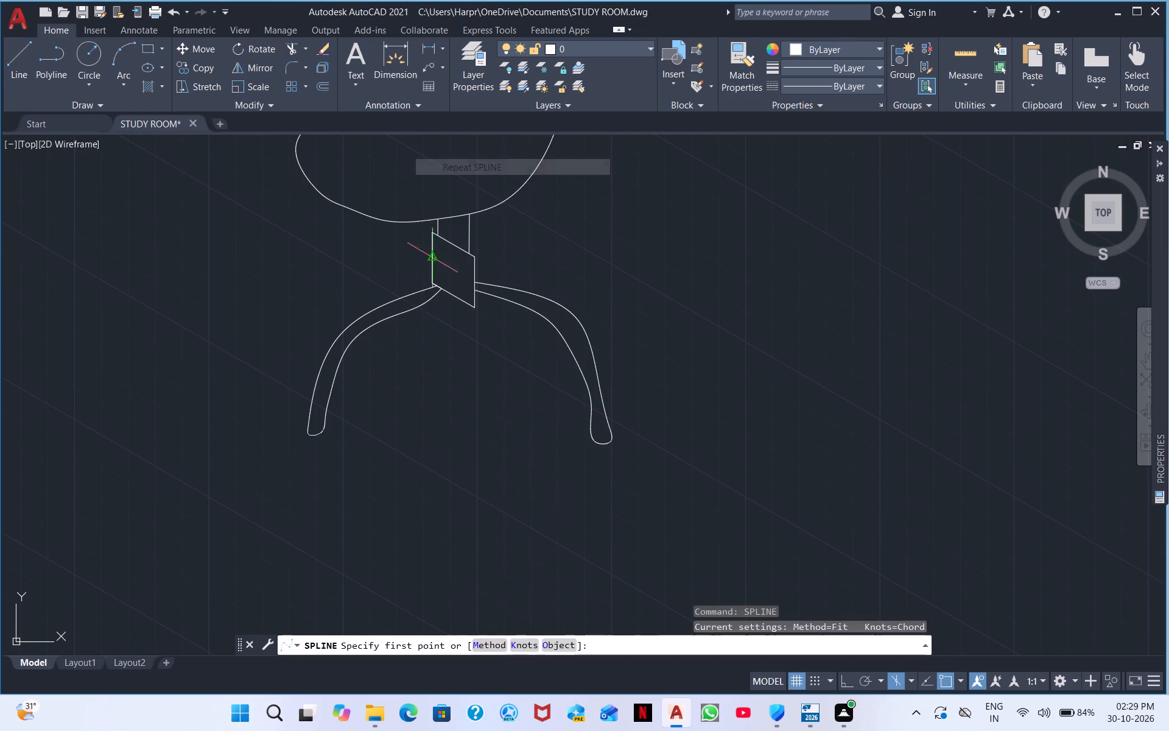
pyautogui.click(452, 297)
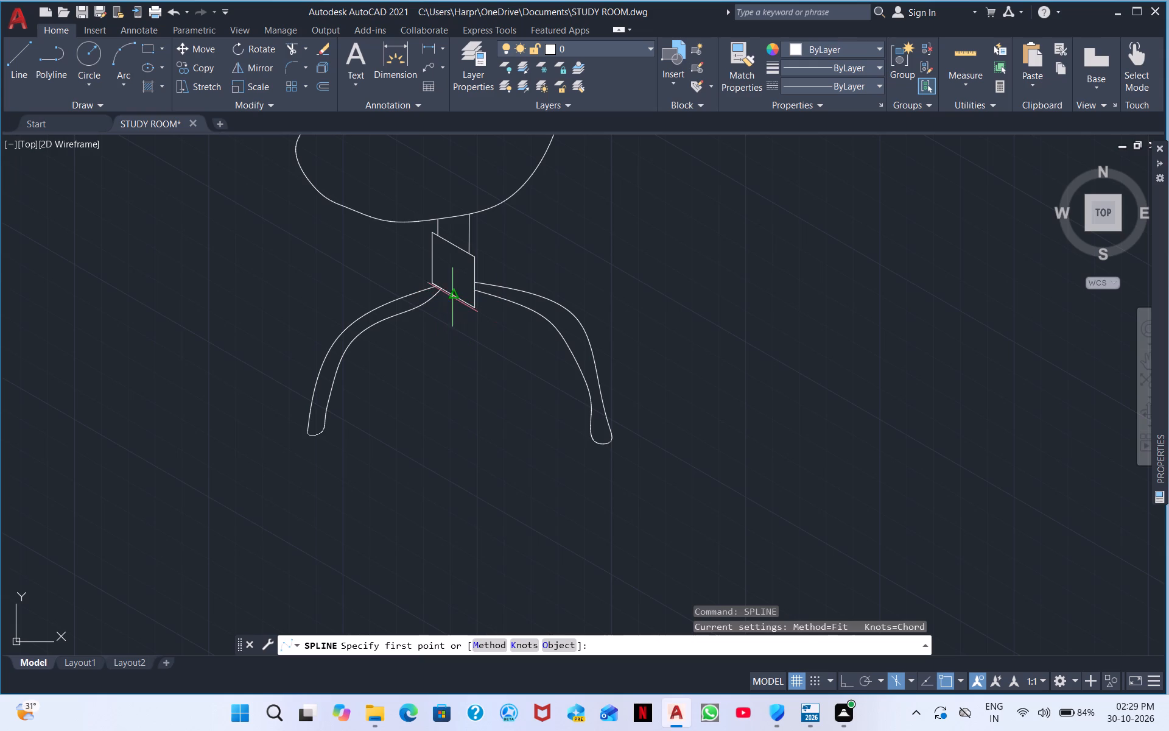
pyautogui.click(421, 331)
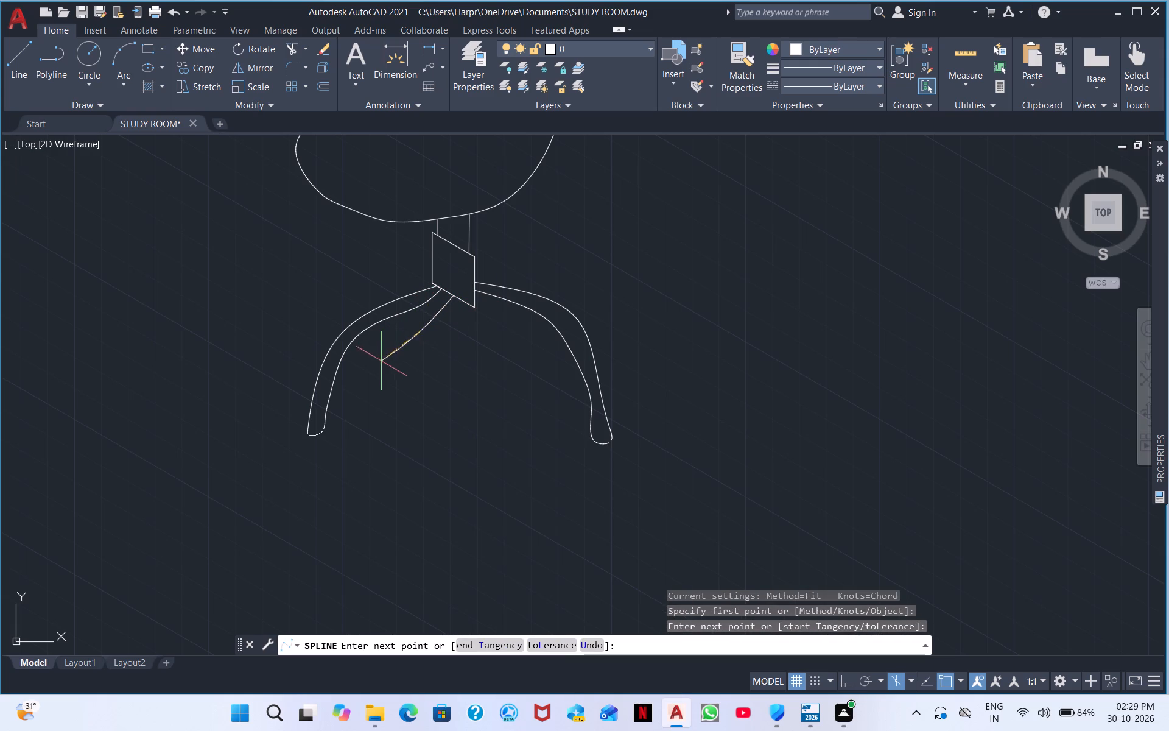
pyautogui.click(390, 375)
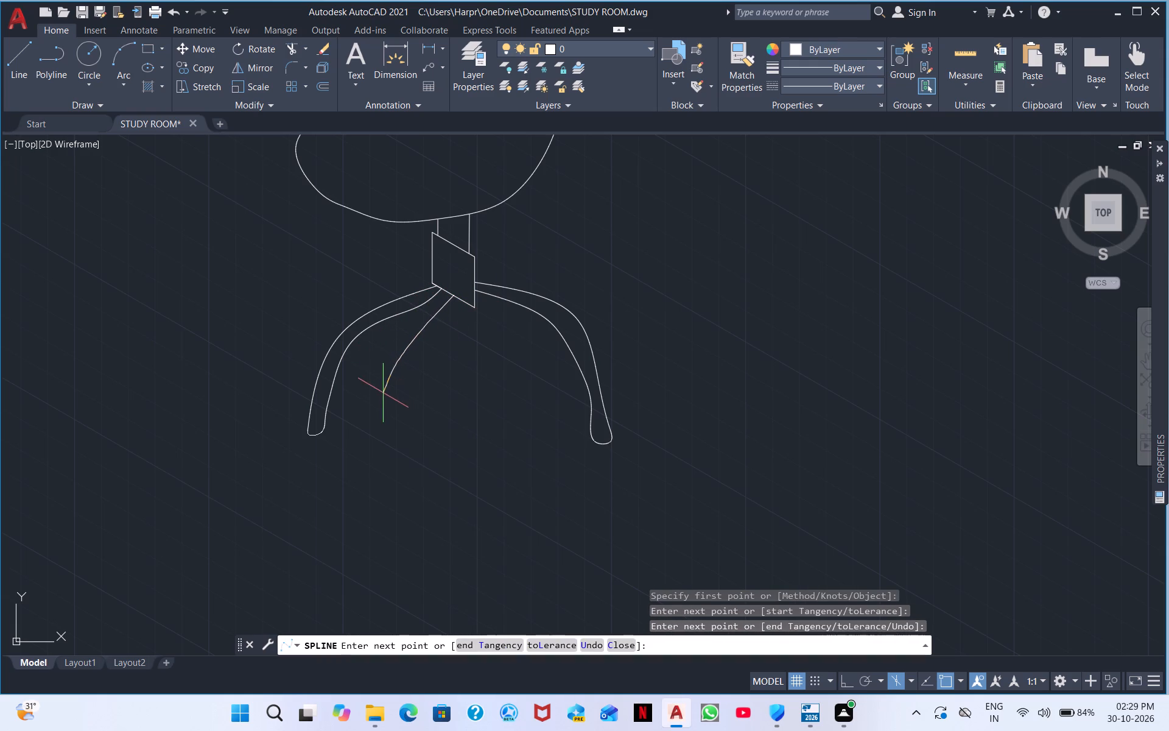
pyautogui.click(380, 406)
pyautogui.click(381, 442)
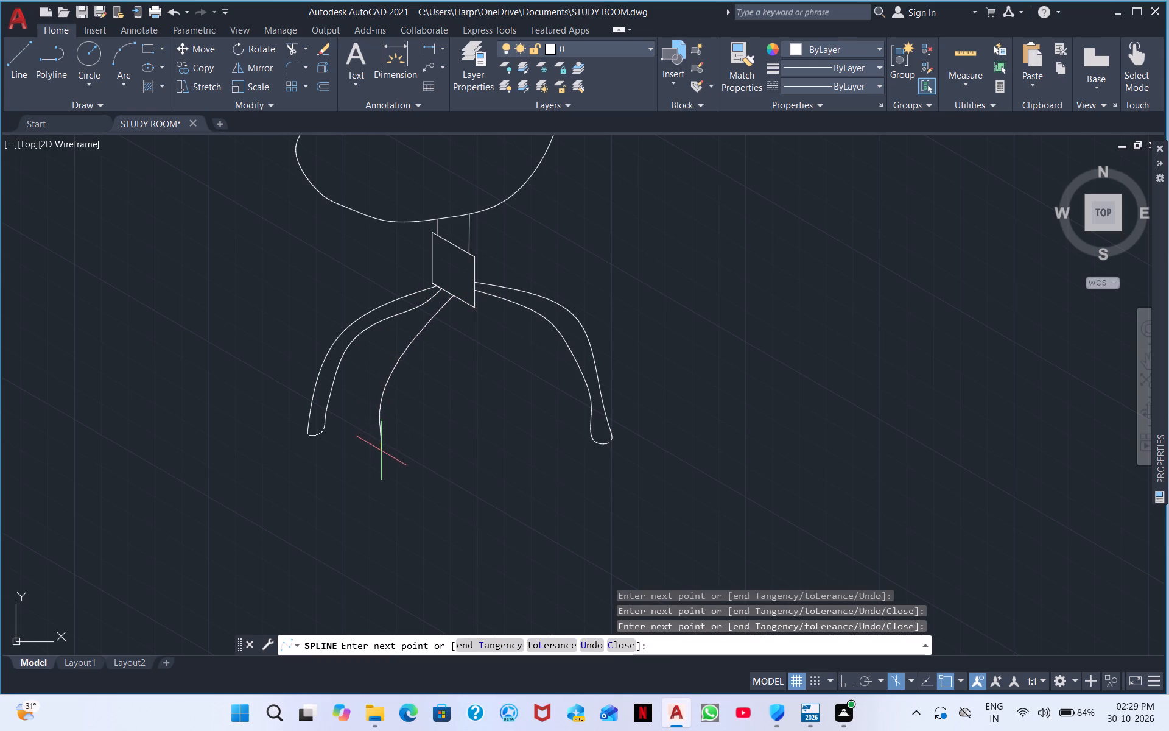
pyautogui.click(382, 451)
pyautogui.click(391, 448)
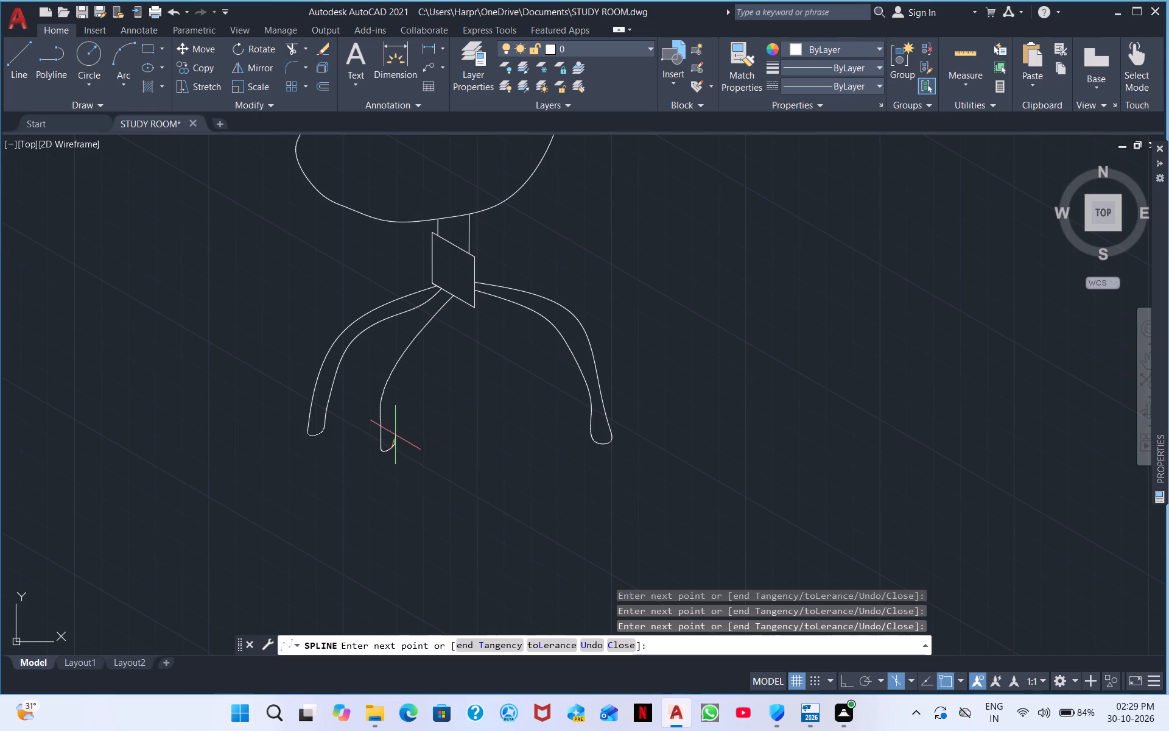
pyautogui.click(395, 422)
pyautogui.click(400, 394)
pyautogui.click(423, 349)
pyautogui.click(448, 321)
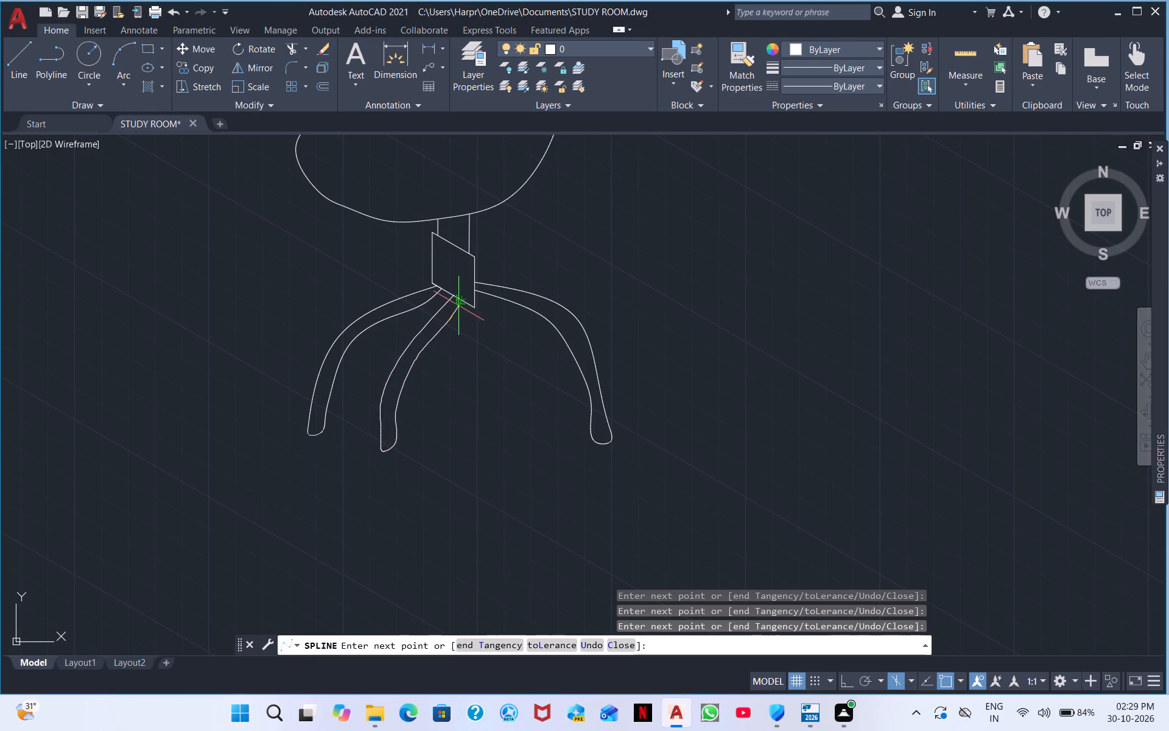
pyautogui.click(463, 302)
pyautogui.rightClick(463, 302)
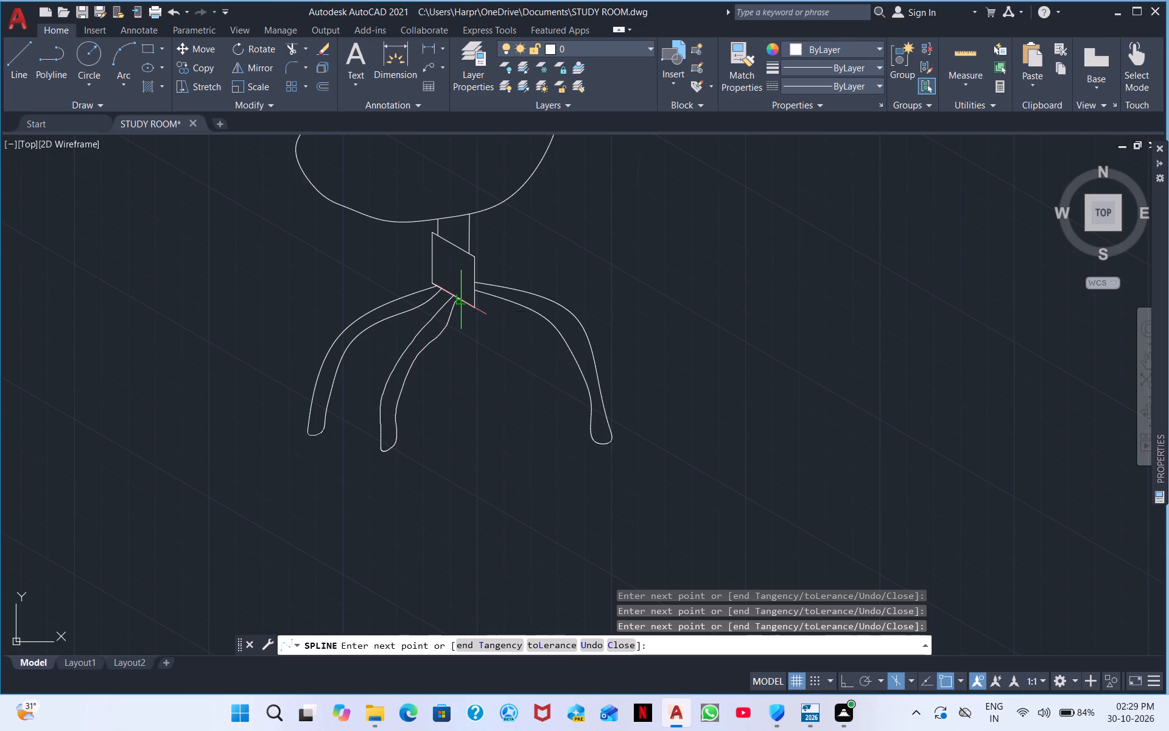
pyautogui.click(497, 312)
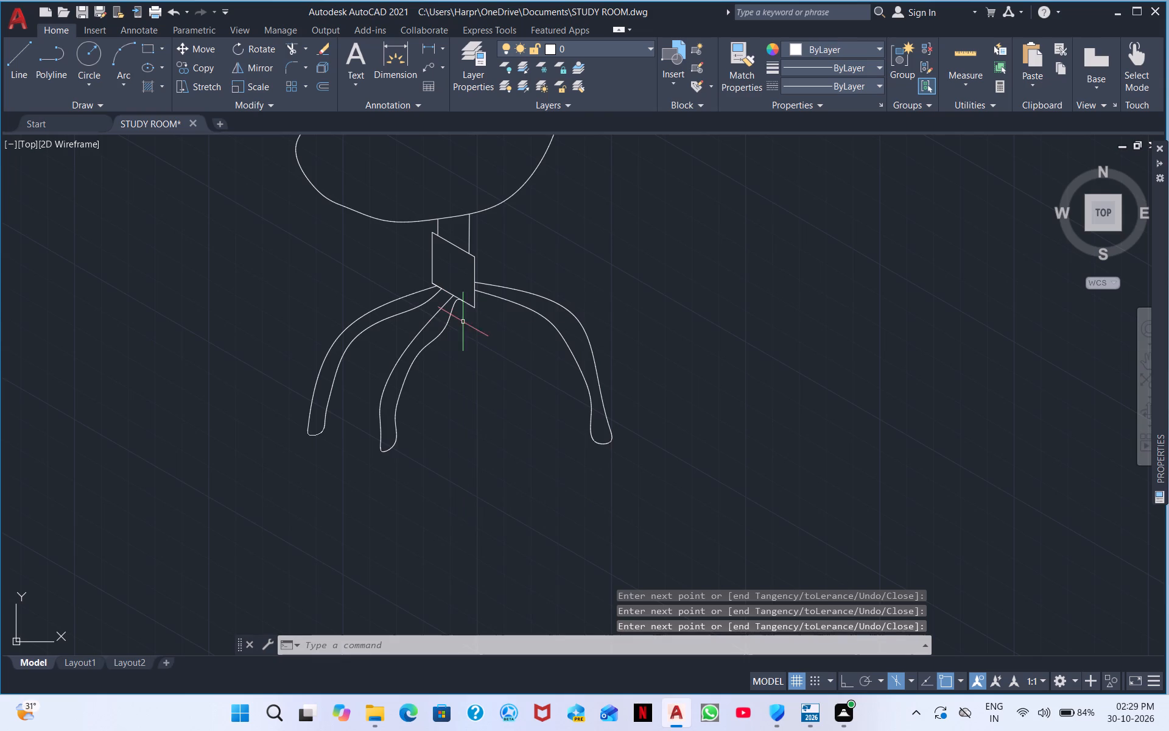
# Draw a curved spline outlining a fourth leg with a rounded foot, from the hub block's right edge to its lower right corner, inside the right leg.
pyautogui.moveTo(474, 317); pyautogui.dragTo(469, 348, button='middle')
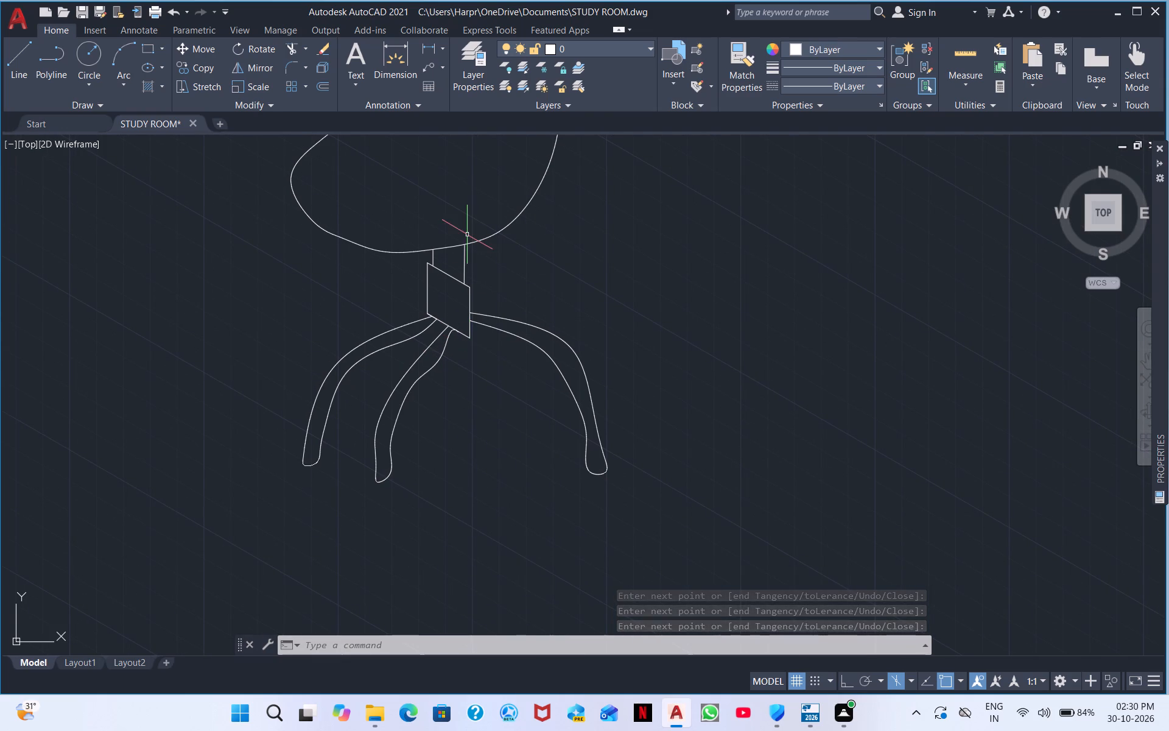
pyautogui.rightClick(497, 411)
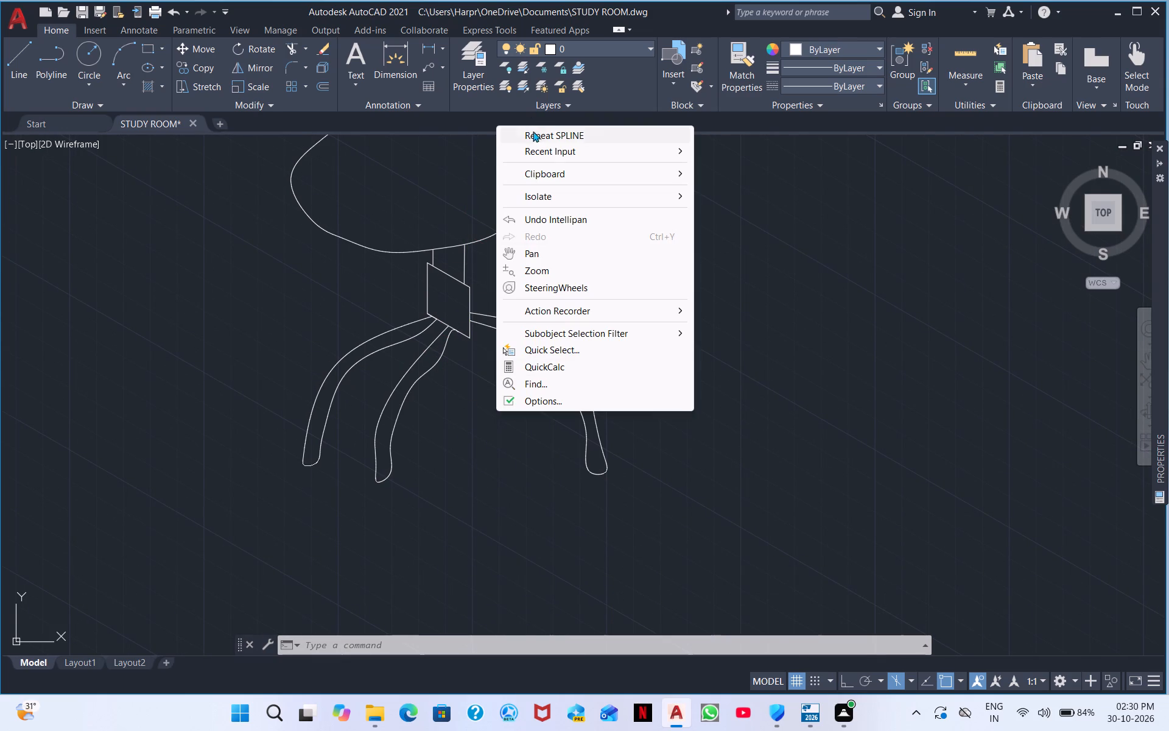
pyautogui.click(539, 139)
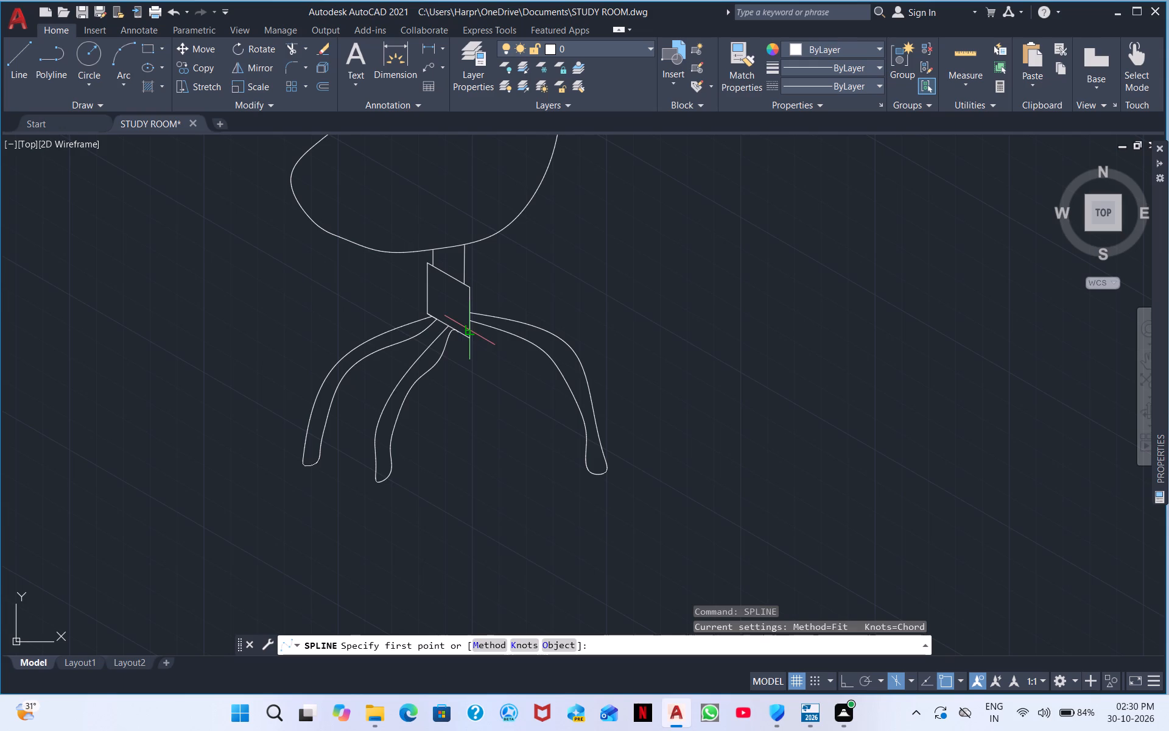
pyautogui.scroll(3, 468, 327)
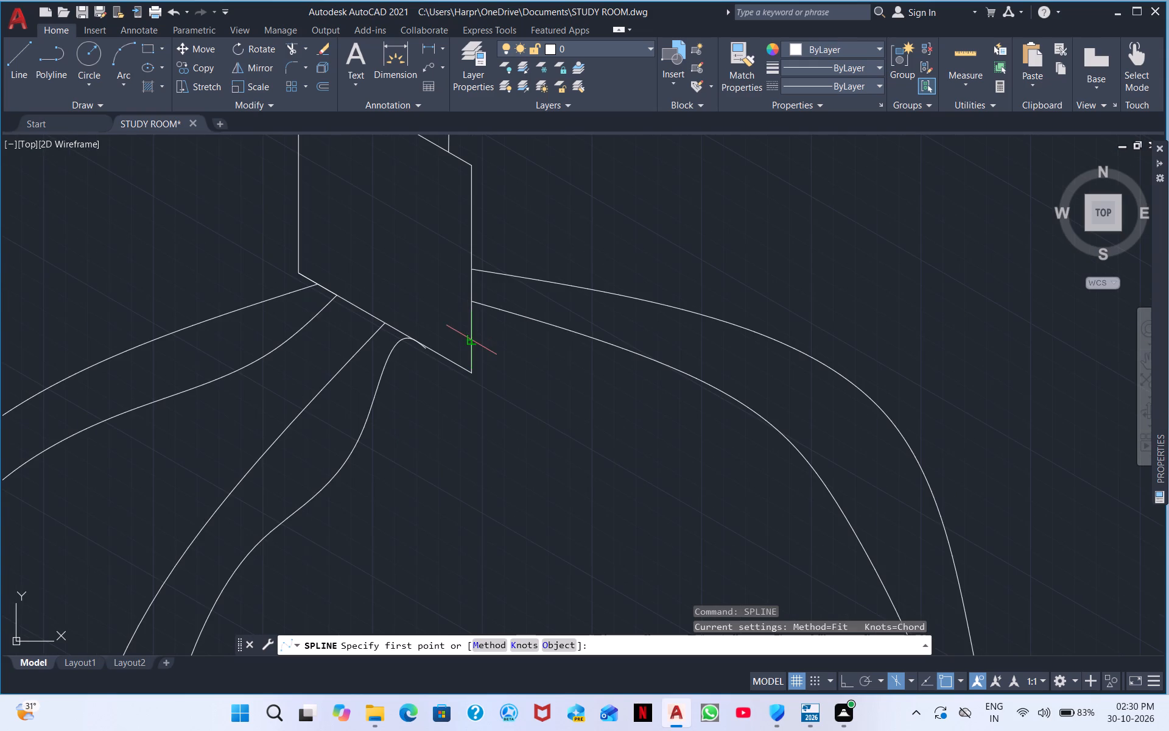
pyautogui.click(468, 337)
pyautogui.click(600, 453)
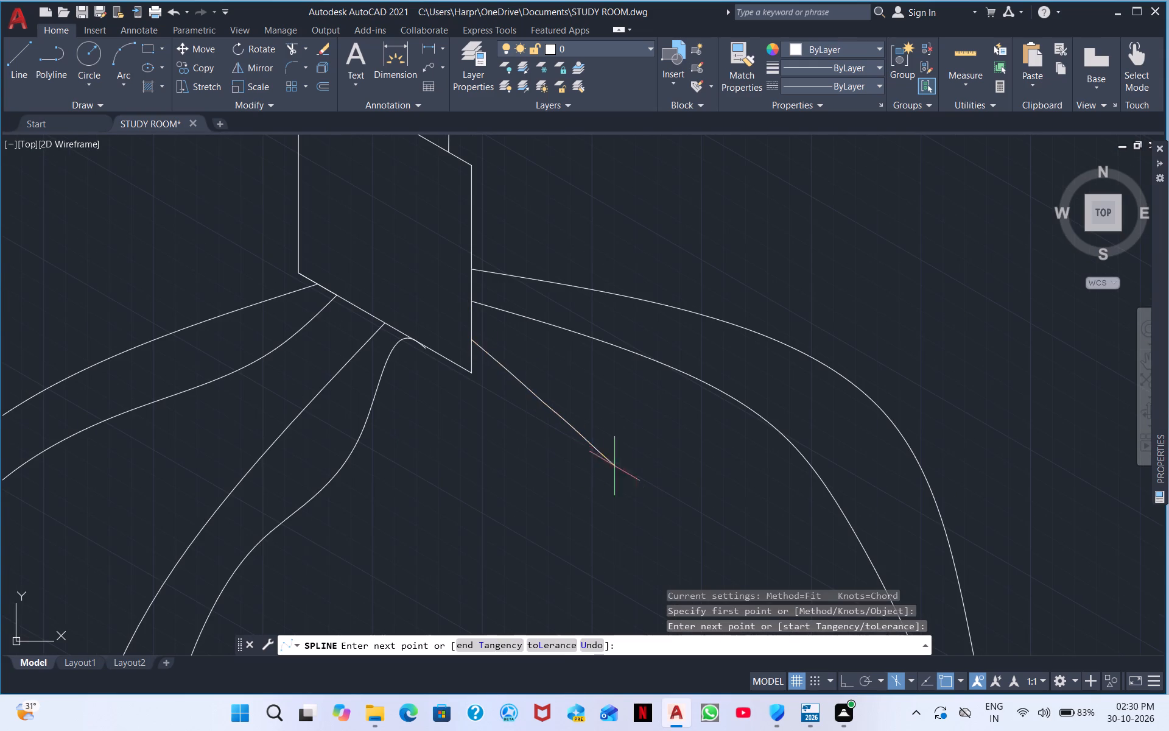
pyautogui.moveTo(649, 589); pyautogui.dragTo(653, 510, button='middle')
pyautogui.scroll(-2, 650, 503)
pyautogui.moveTo(655, 540); pyautogui.dragTo(599, 445, button='middle')
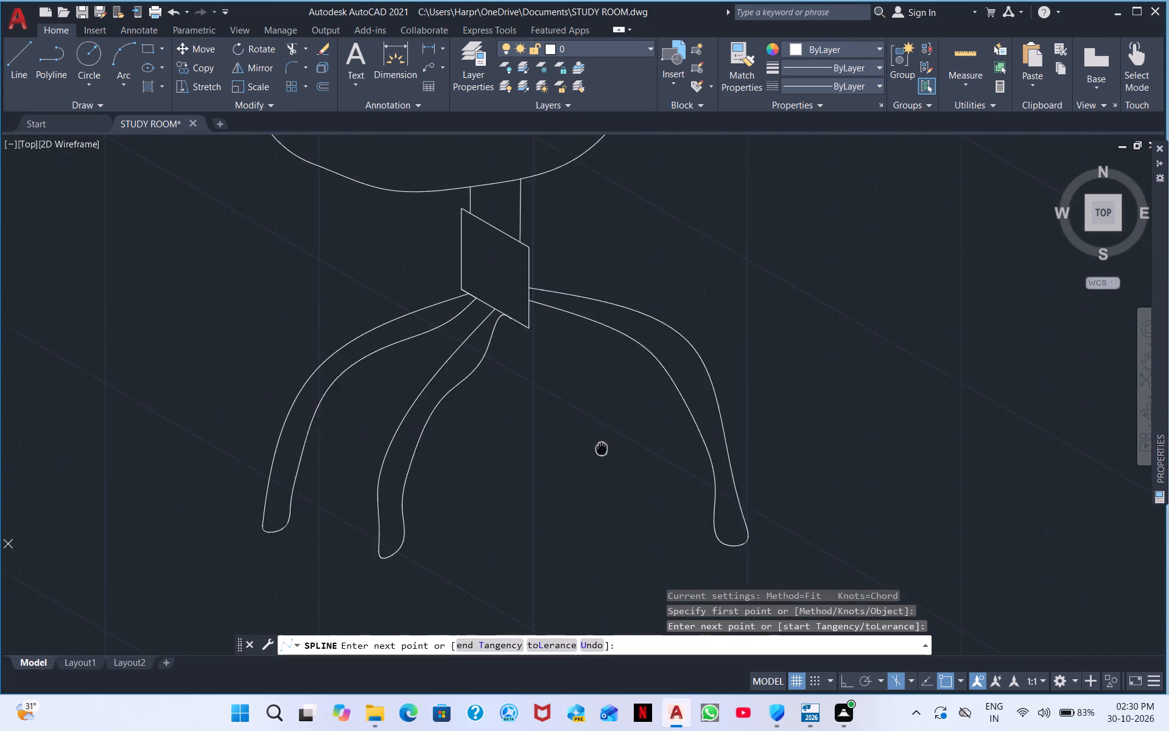
pyautogui.moveTo(599, 445); pyautogui.dragTo(583, 433, button='middle')
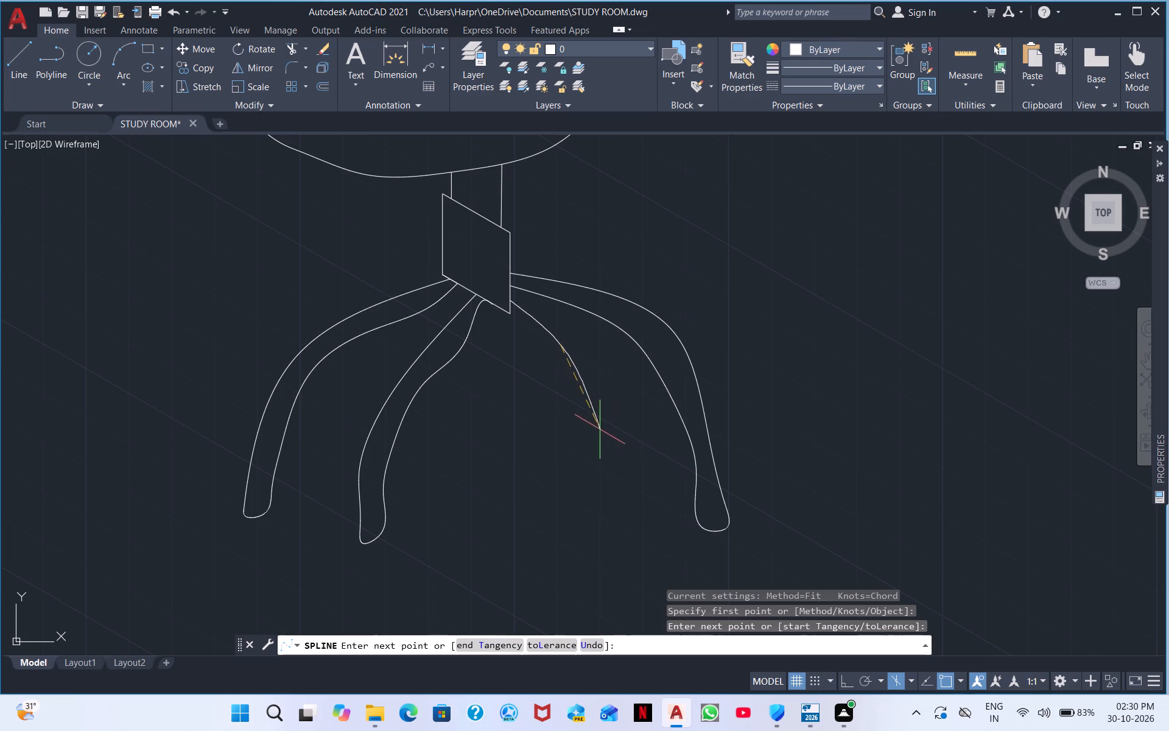
pyautogui.click(612, 424)
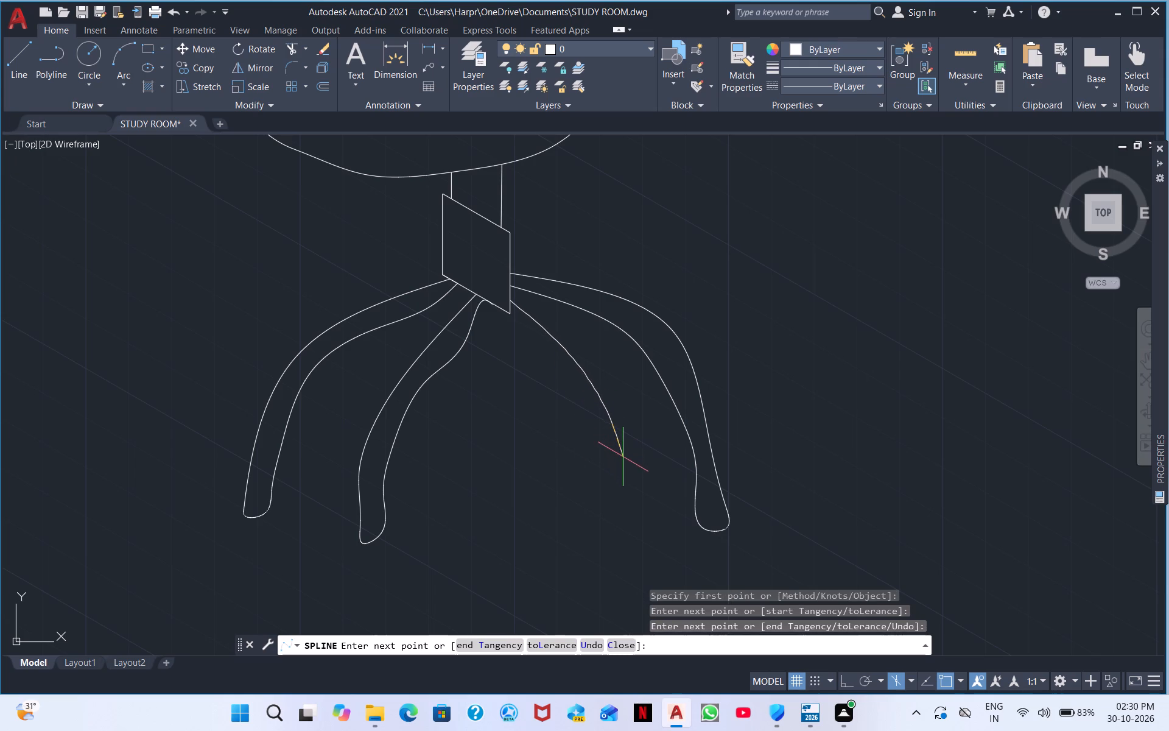
pyautogui.click(623, 459)
pyautogui.click(625, 484)
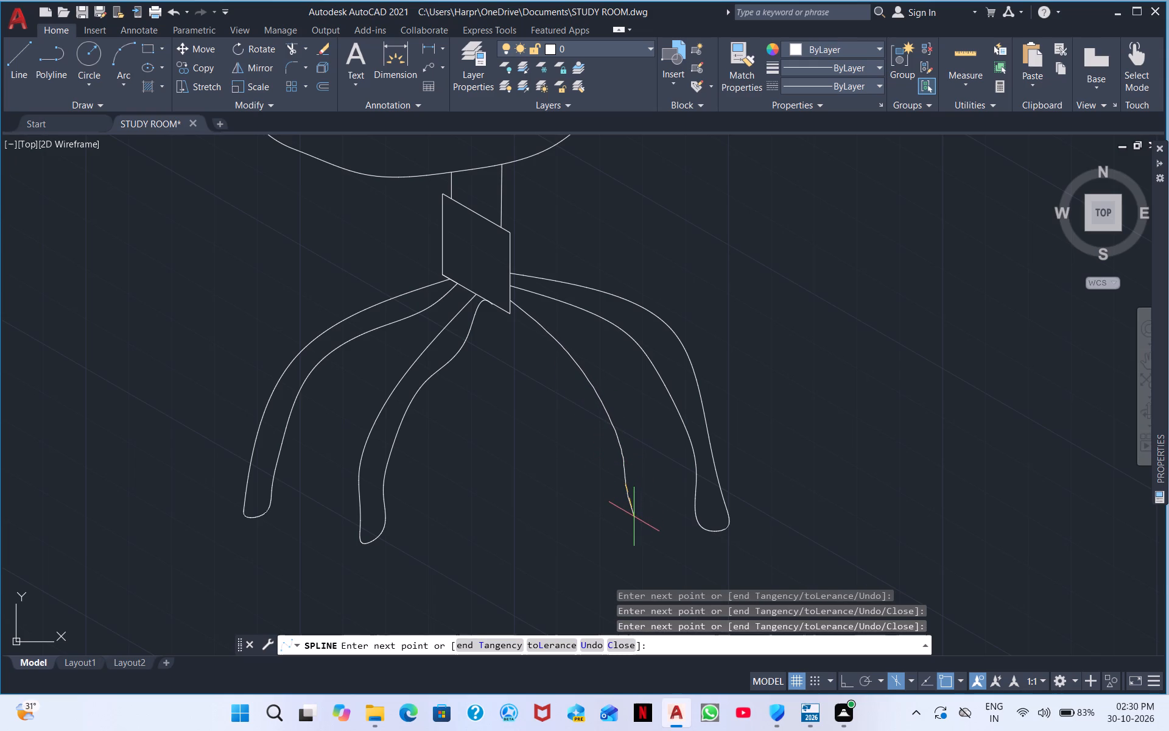
pyautogui.click(634, 517)
pyautogui.click(636, 532)
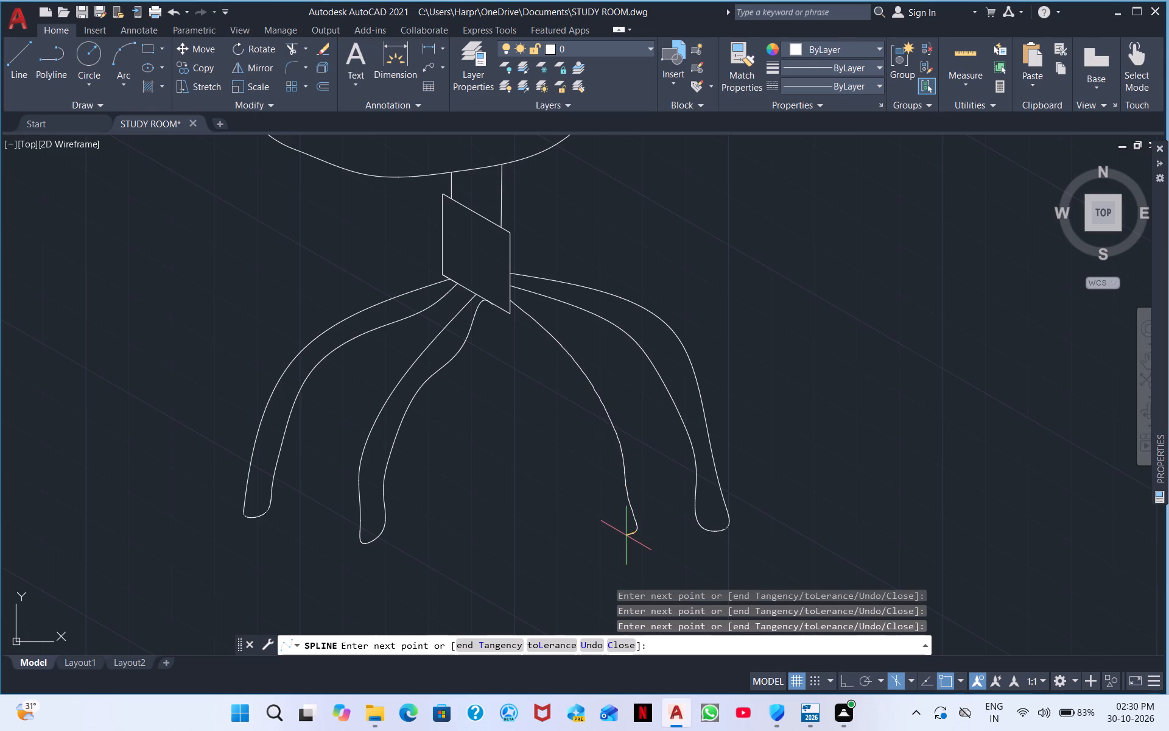
pyautogui.click(625, 537)
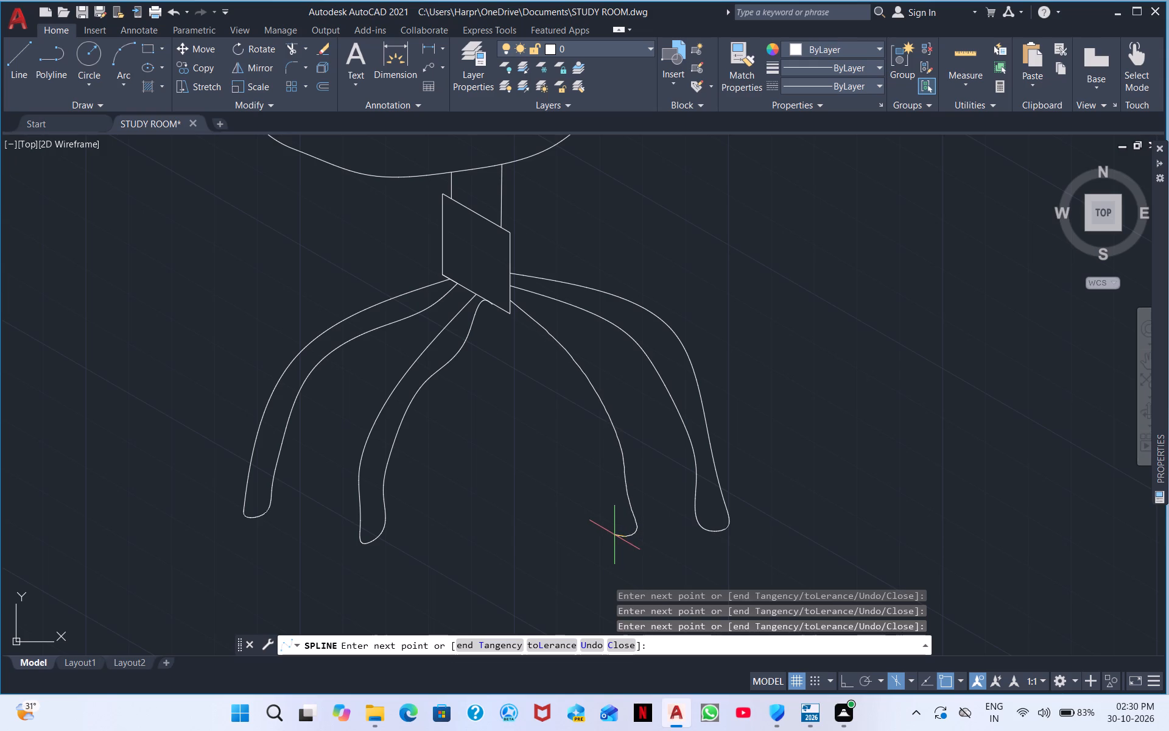
pyautogui.click(615, 535)
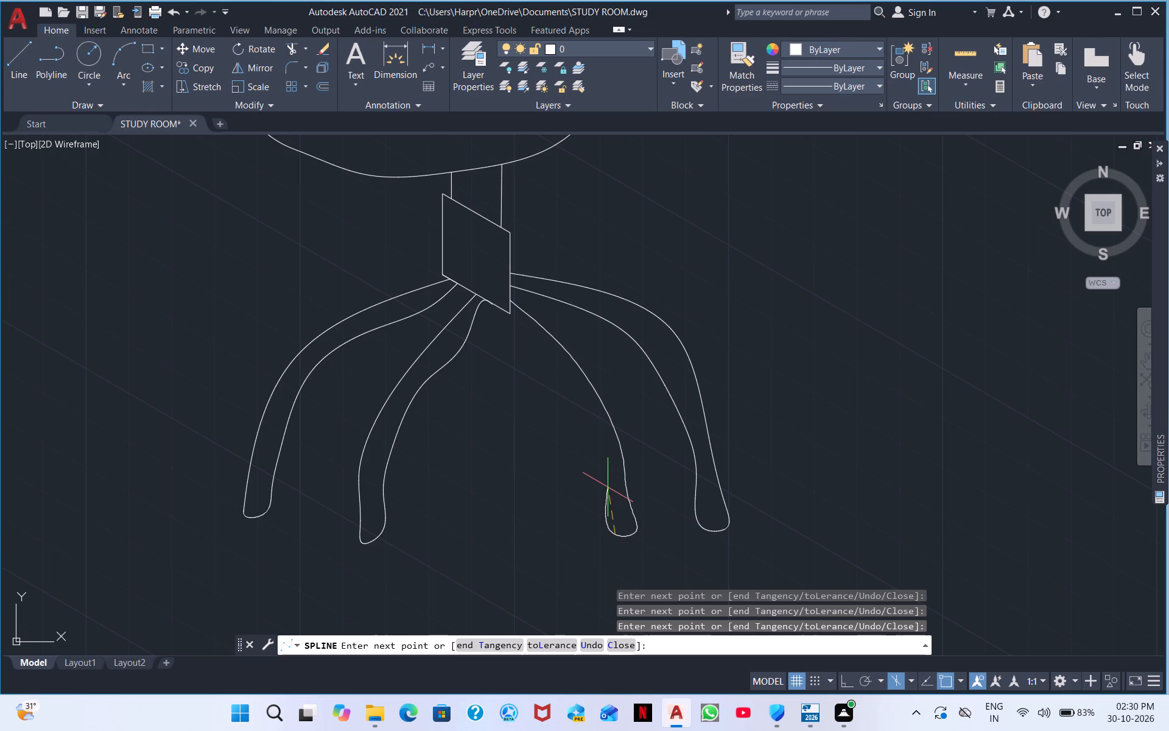
pyautogui.click(607, 488)
pyautogui.click(597, 453)
pyautogui.click(582, 420)
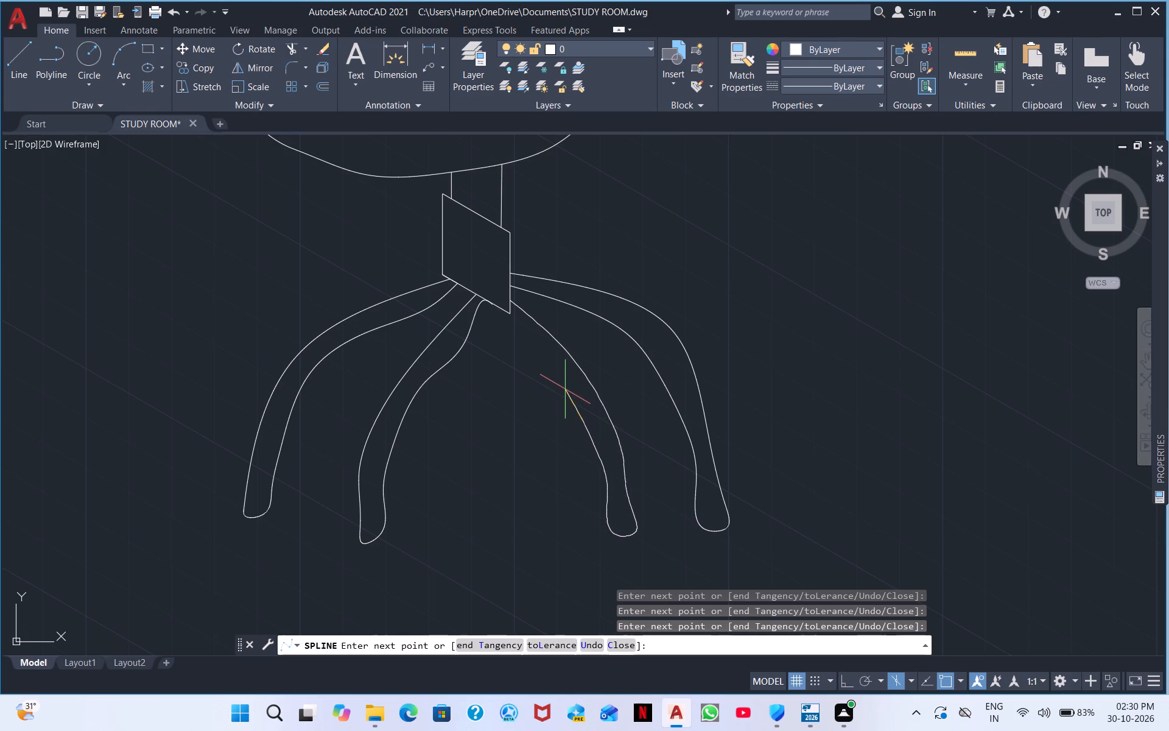
pyautogui.click(564, 386)
pyautogui.click(549, 364)
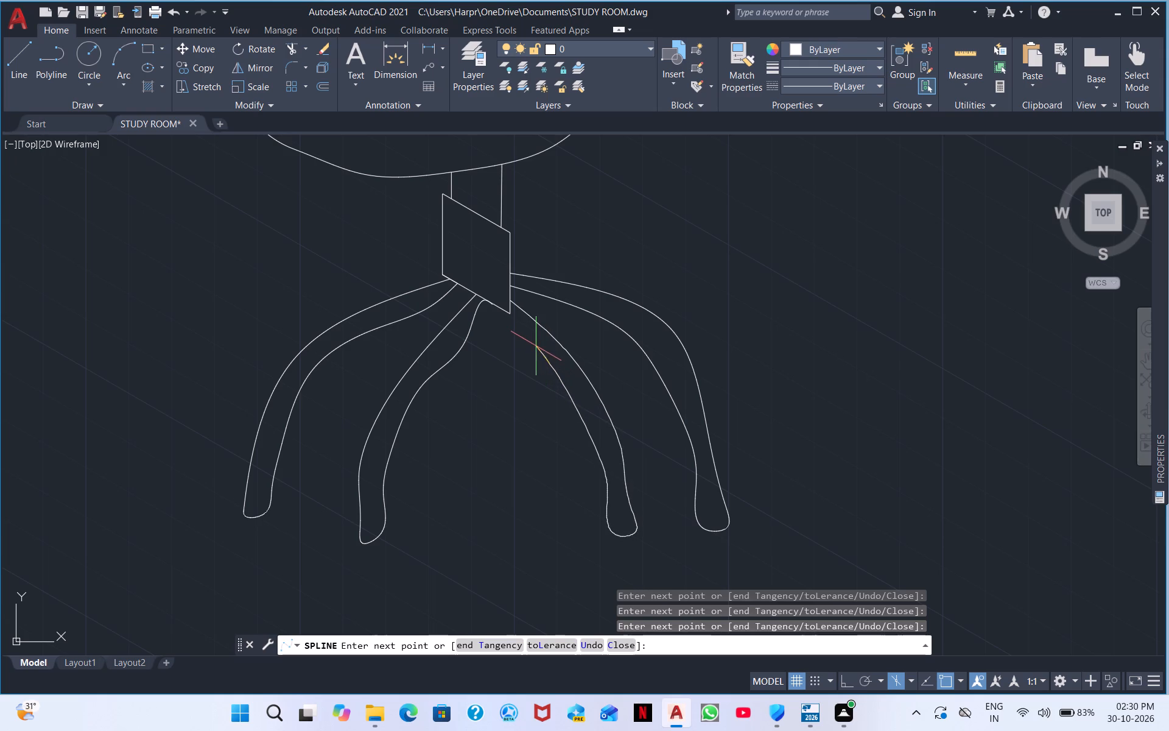
pyautogui.click(531, 341)
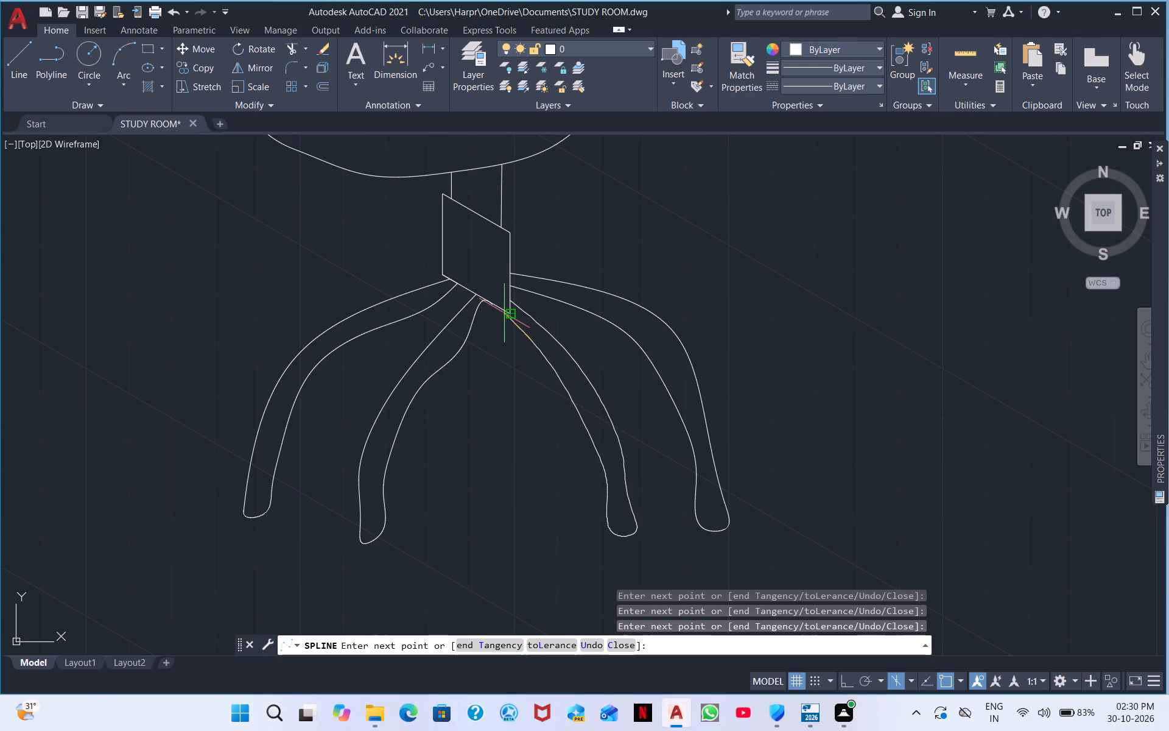
pyautogui.click(503, 310)
pyautogui.rightClick(503, 310)
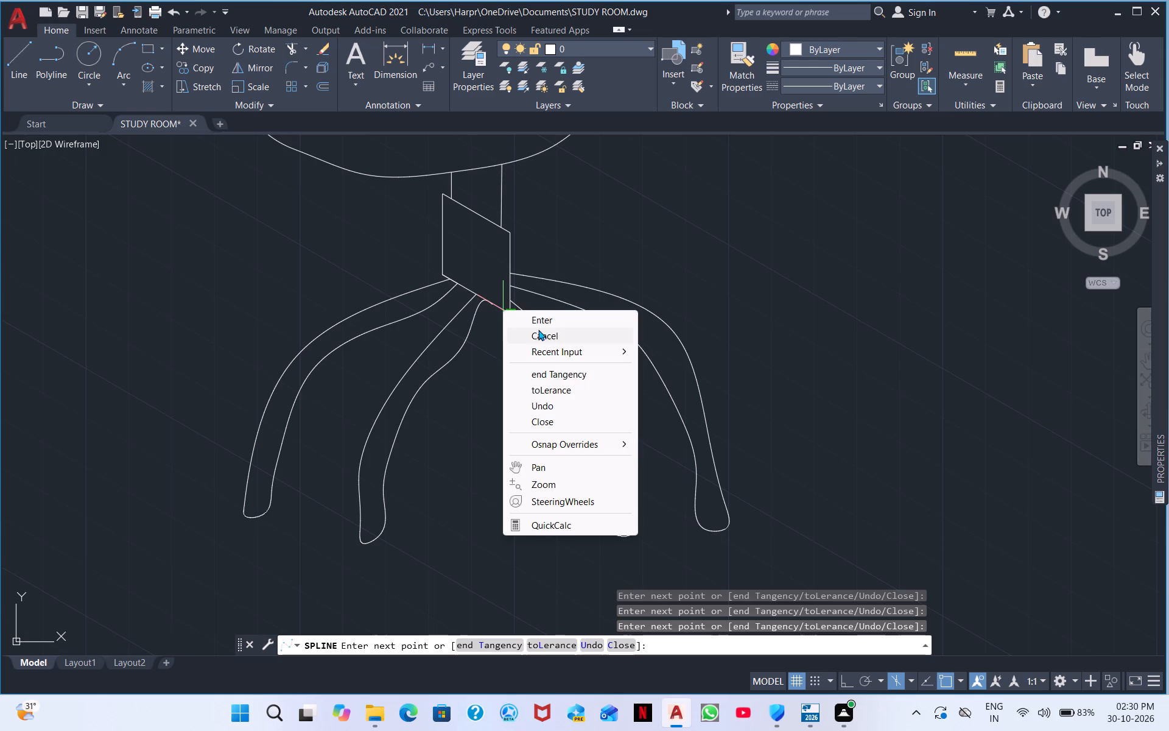
pyautogui.click(551, 320)
pyautogui.scroll(-2, 550, 333)
pyautogui.scroll(-3, 625, 351)
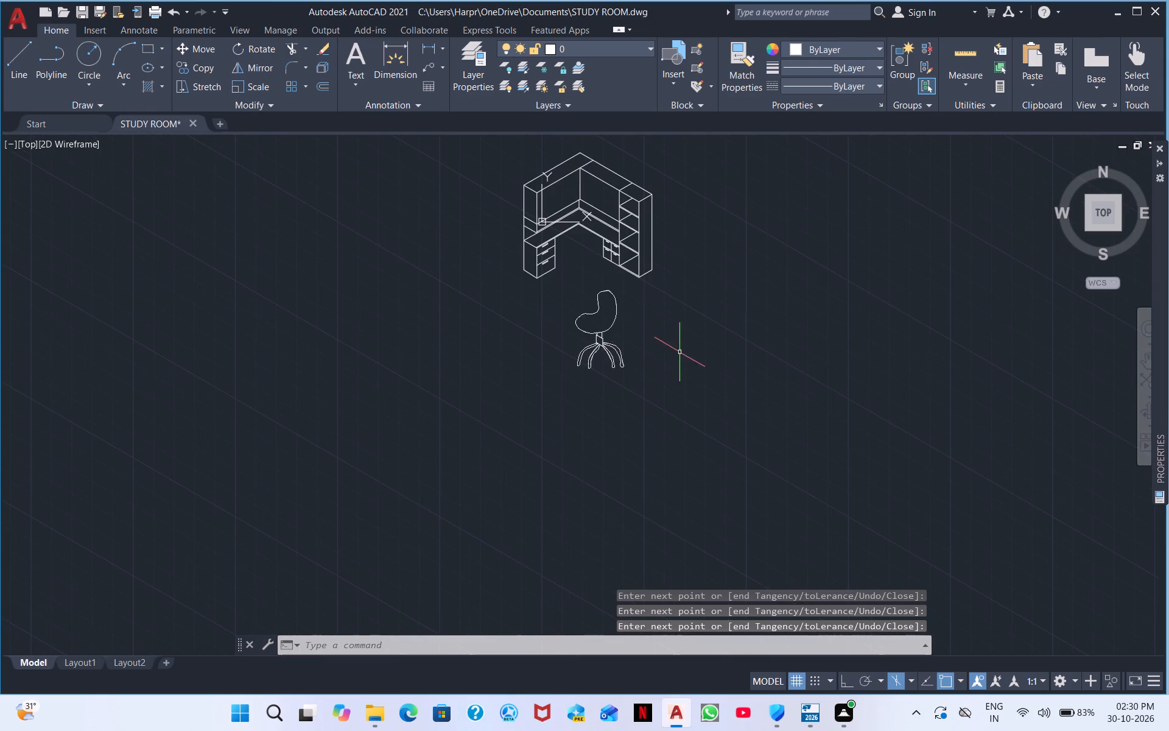
# Draw a rounded caster outline with a spline around the bottom of the leftmost leg, starting and ending on the leg's foot.
pyautogui.moveTo(681, 353); pyautogui.dragTo(543, 398, button='middle')
pyautogui.scroll(2, 543, 398)
pyautogui.moveTo(405, 413); pyautogui.dragTo(471, 387, button='middle')
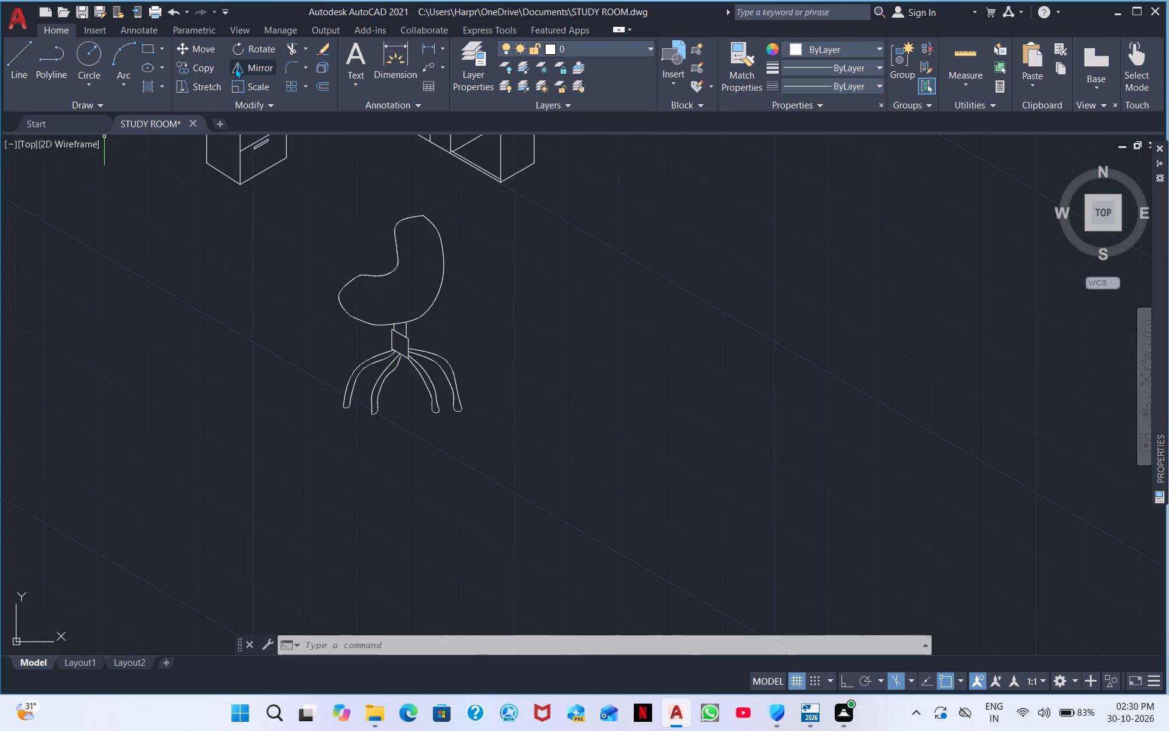
pyautogui.rightClick(228, 310)
pyautogui.click(328, 320)
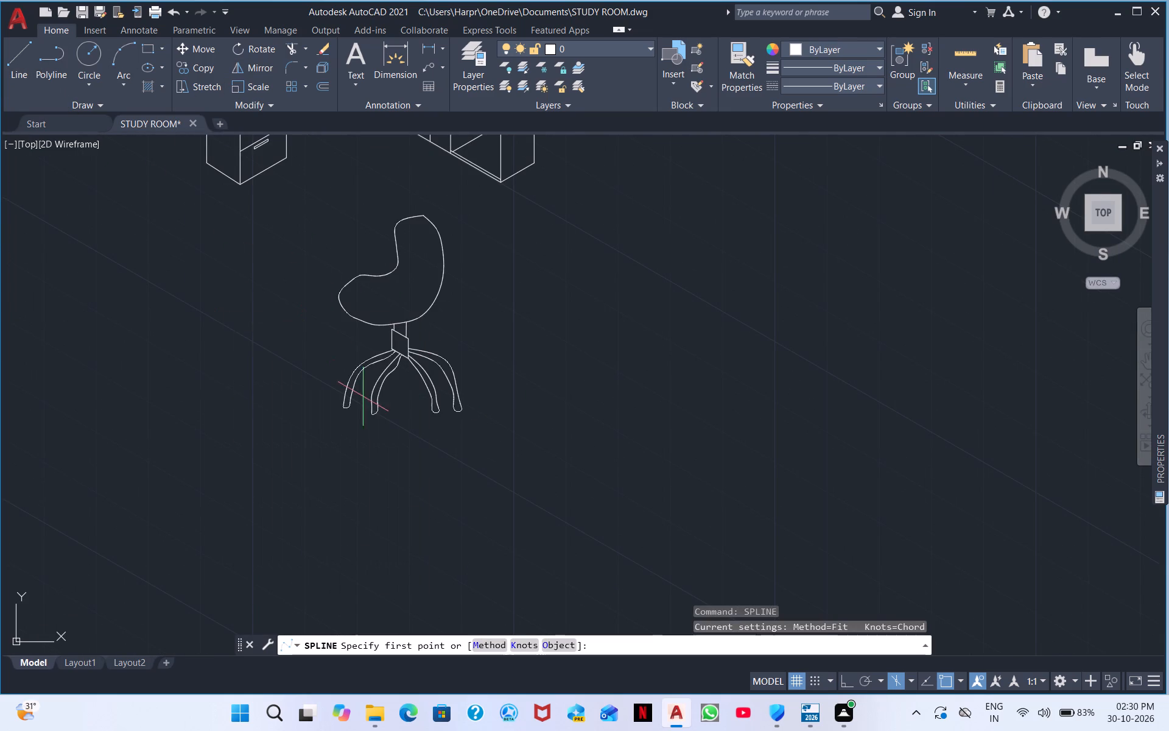
pyautogui.scroll(5, 345, 431)
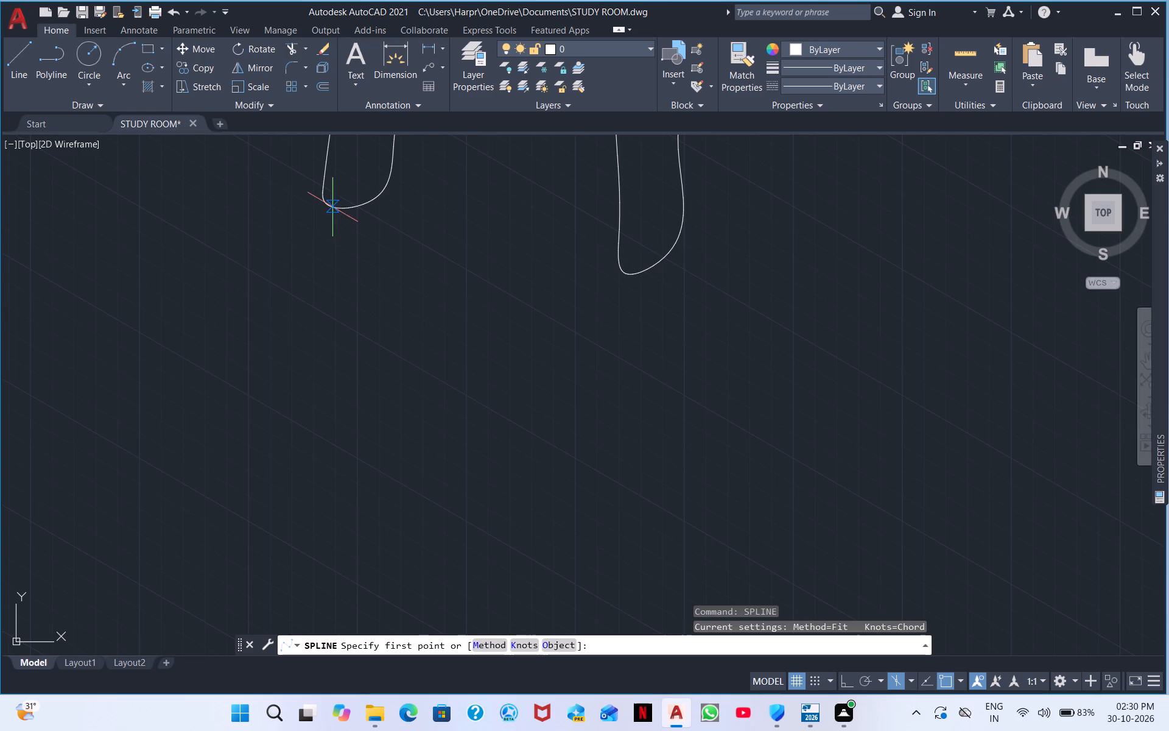
pyautogui.click(323, 205)
pyautogui.click(301, 210)
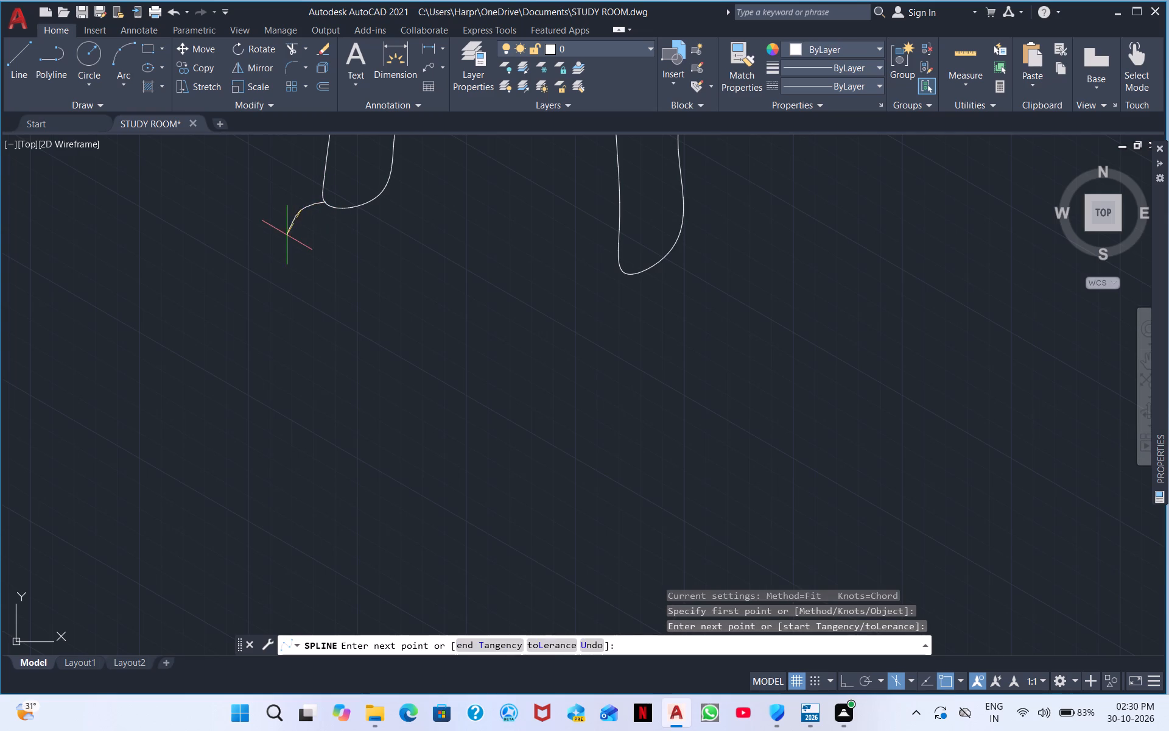
pyautogui.click(287, 235)
pyautogui.click(299, 258)
pyautogui.click(329, 274)
pyautogui.moveTo(337, 274); pyautogui.dragTo(348, 277)
pyautogui.click(370, 280)
pyautogui.click(393, 270)
pyautogui.click(409, 258)
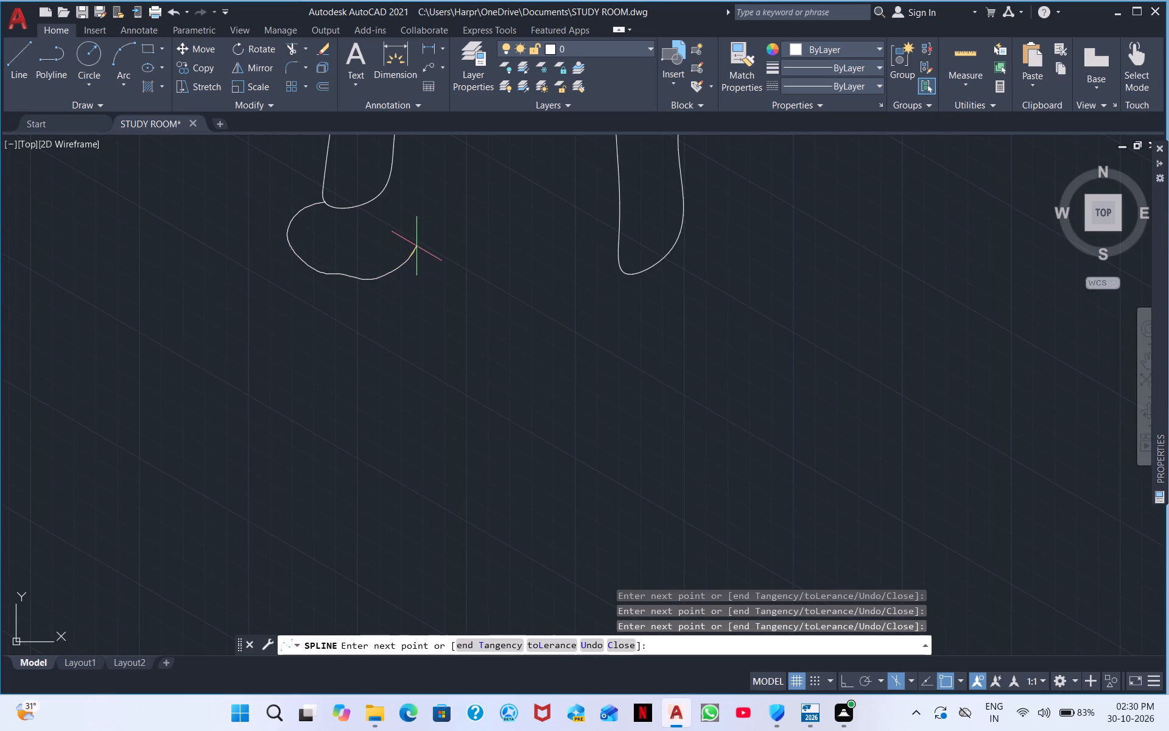
pyautogui.click(416, 245)
pyautogui.click(423, 237)
pyautogui.click(421, 225)
pyautogui.click(418, 203)
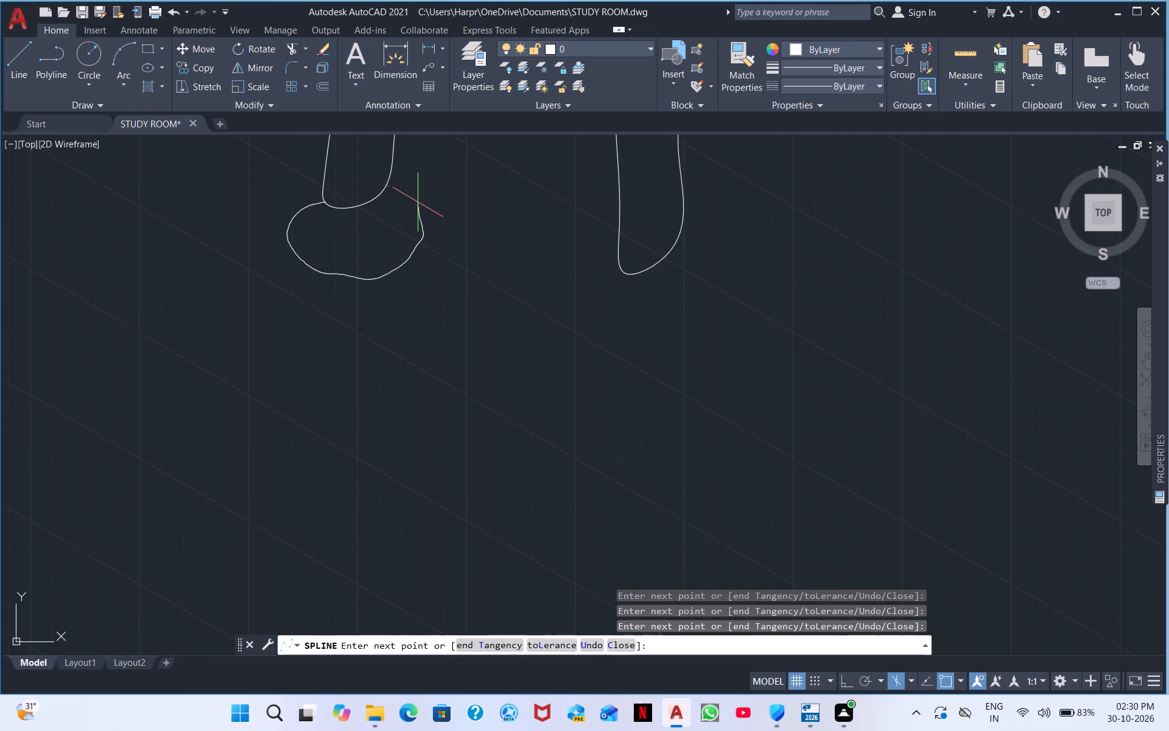
pyautogui.click(409, 199)
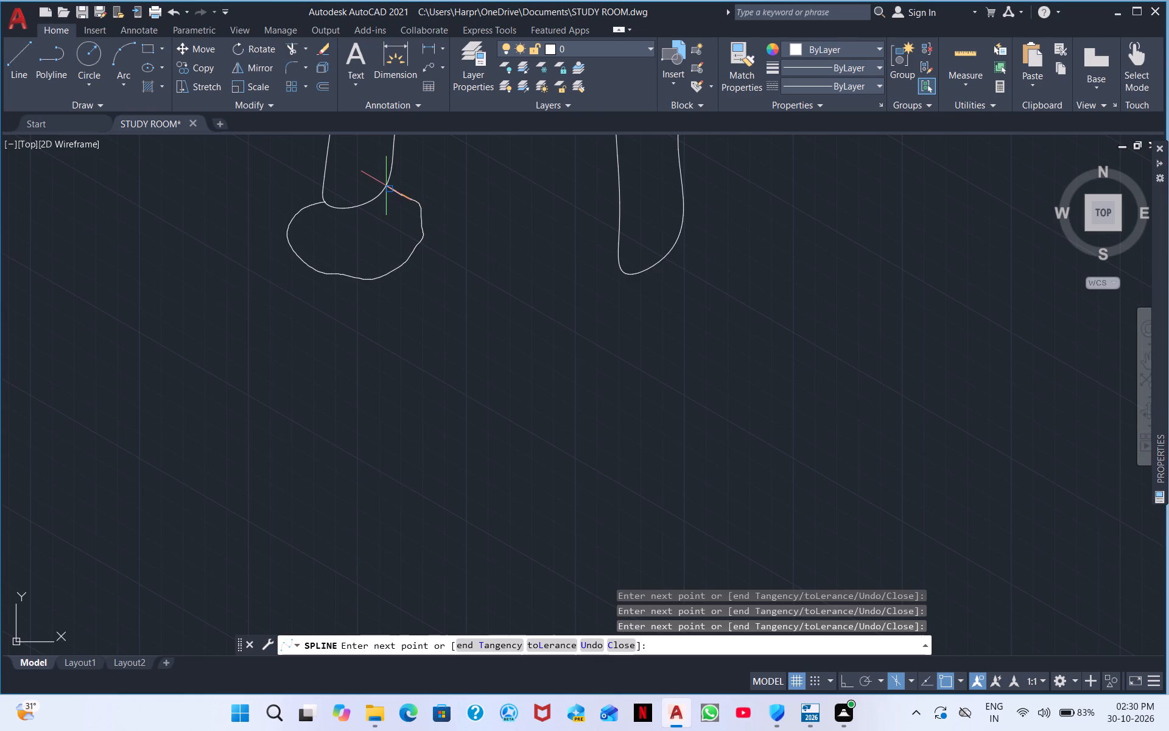
pyautogui.click(384, 188)
pyautogui.rightClick(384, 188)
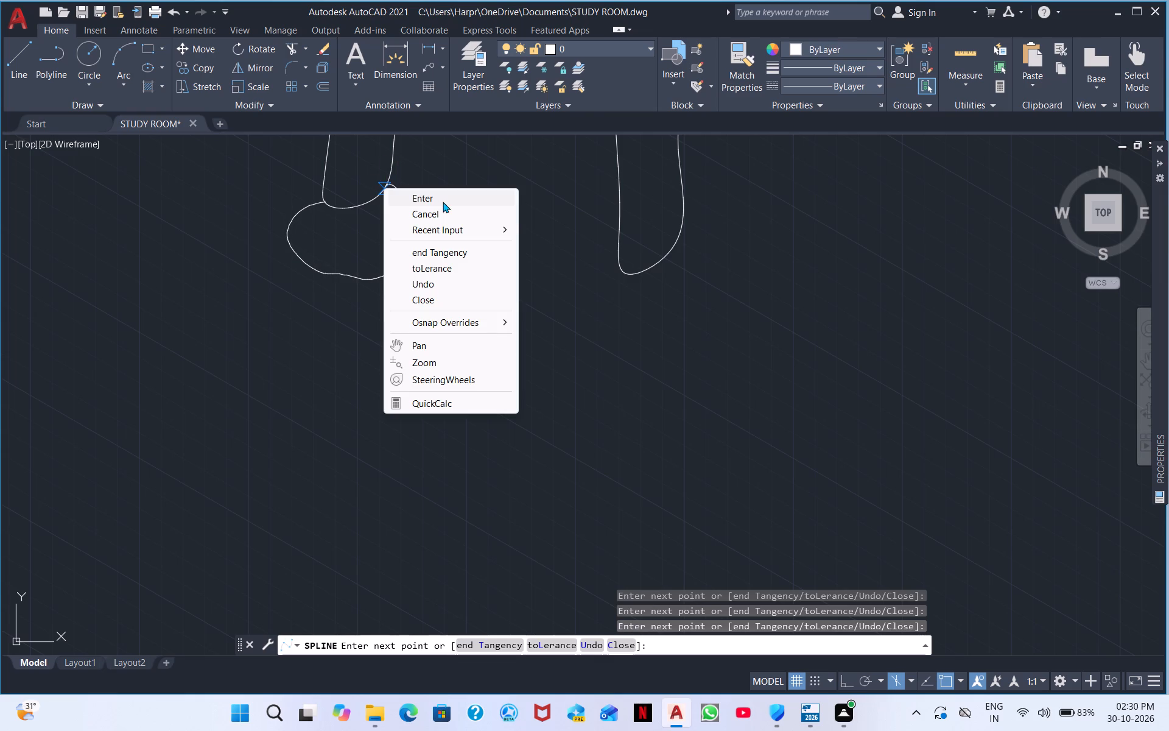
pyautogui.click(443, 201)
# Draw a rounded caster outline with a spline around the foot of the second leg from the left, starting and ending on the leg.
pyautogui.rightClick(563, 320)
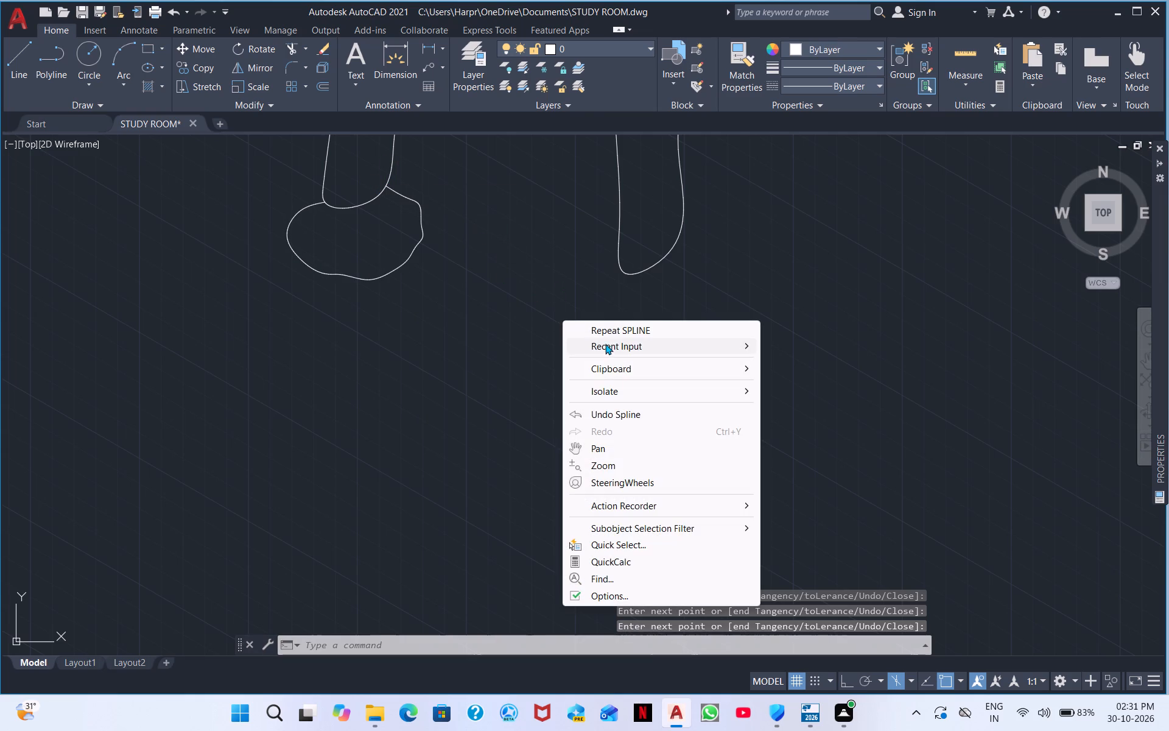
pyautogui.click(613, 331)
pyautogui.click(614, 264)
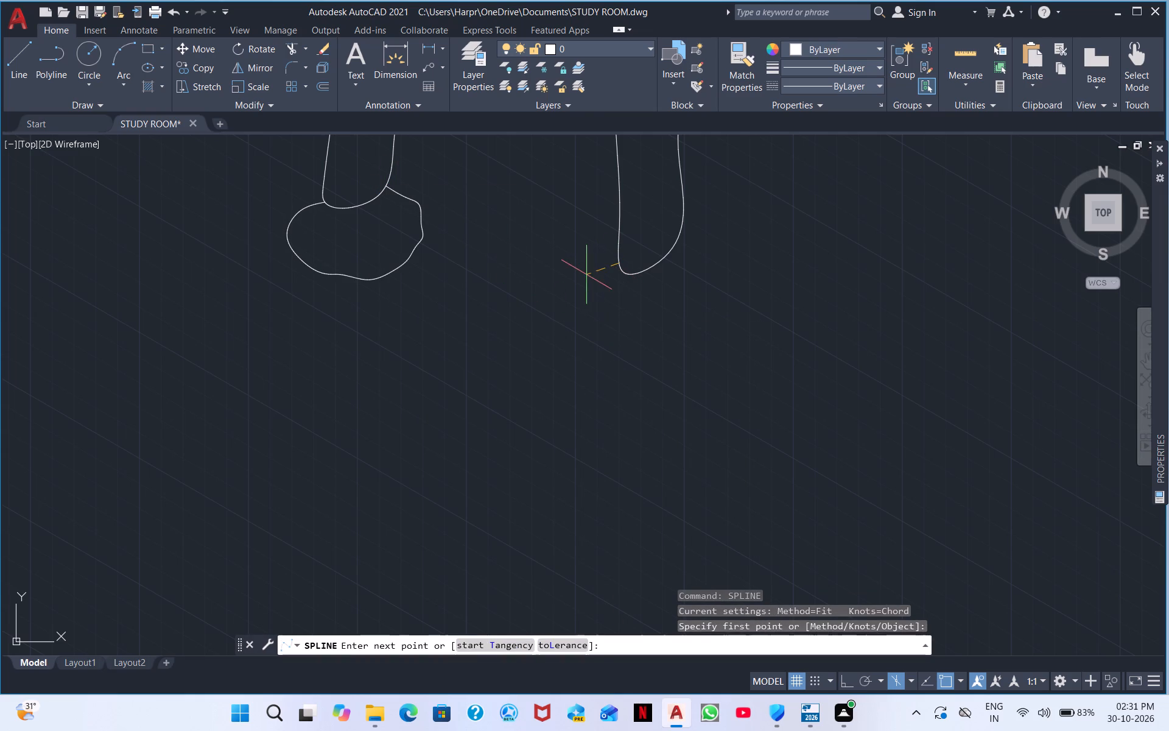
pyautogui.click(583, 280)
pyautogui.click(578, 306)
pyautogui.click(608, 332)
pyautogui.click(667, 344)
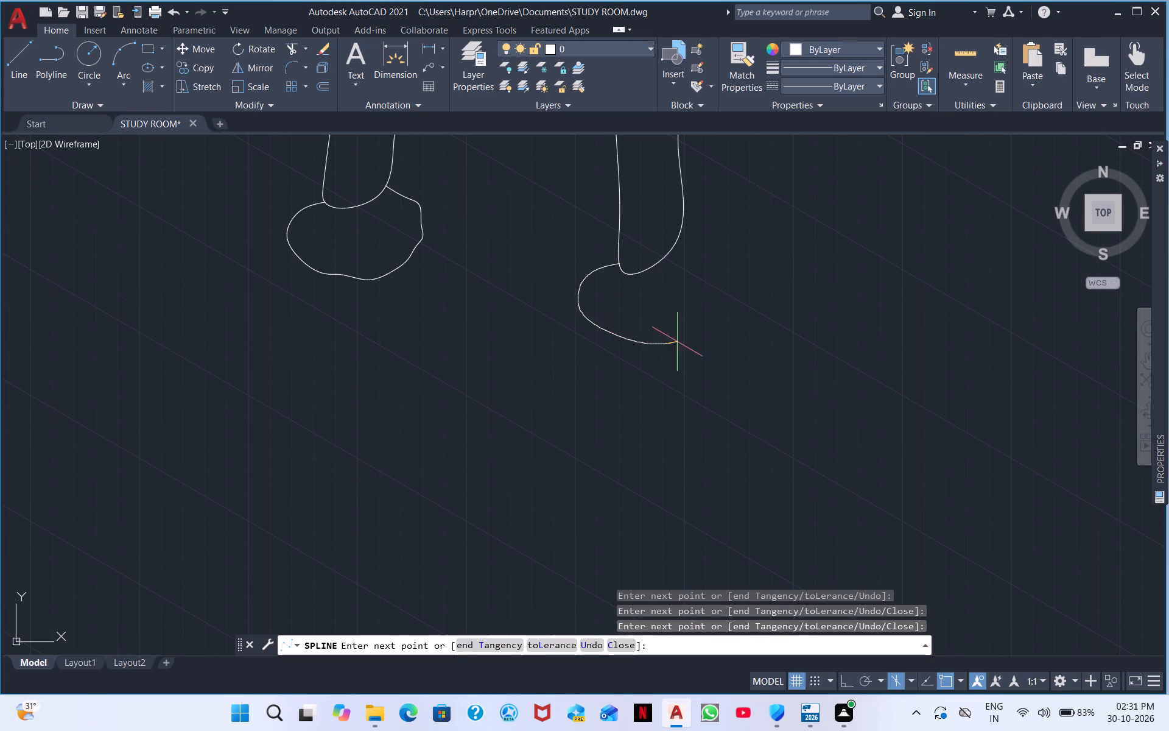
pyautogui.click(695, 335)
pyautogui.click(715, 313)
pyautogui.click(717, 294)
pyautogui.click(720, 283)
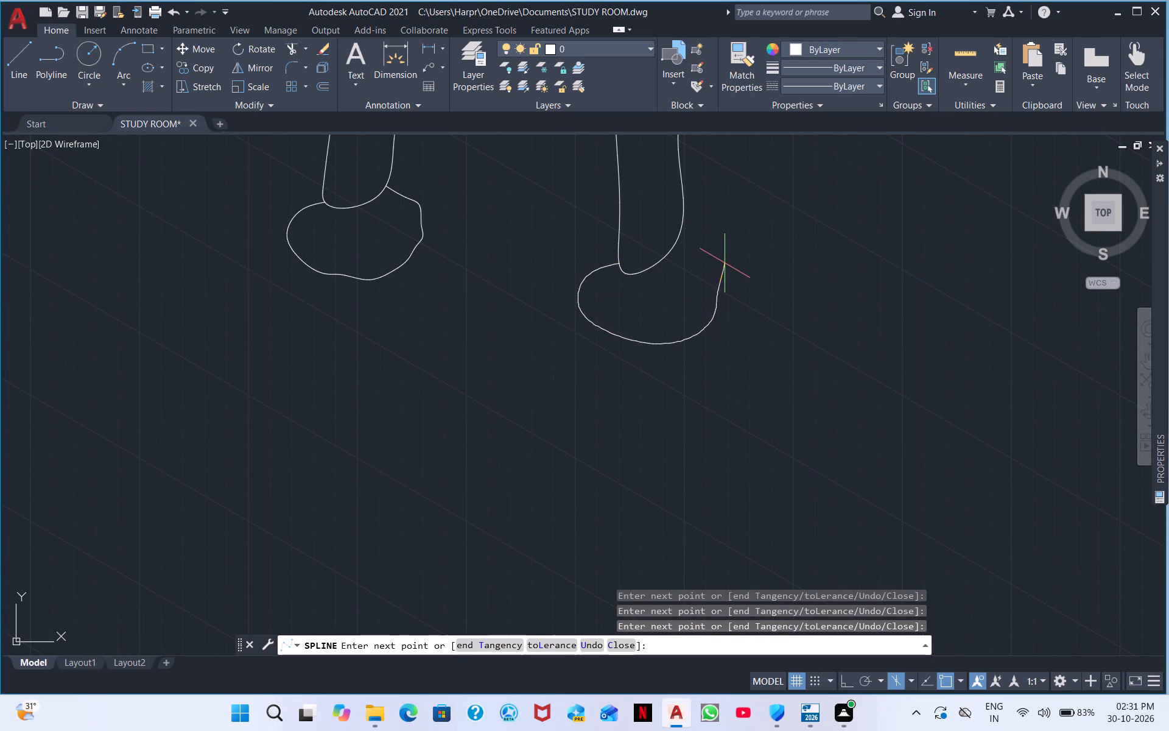
pyautogui.click(725, 263)
pyautogui.click(718, 236)
pyautogui.click(695, 237)
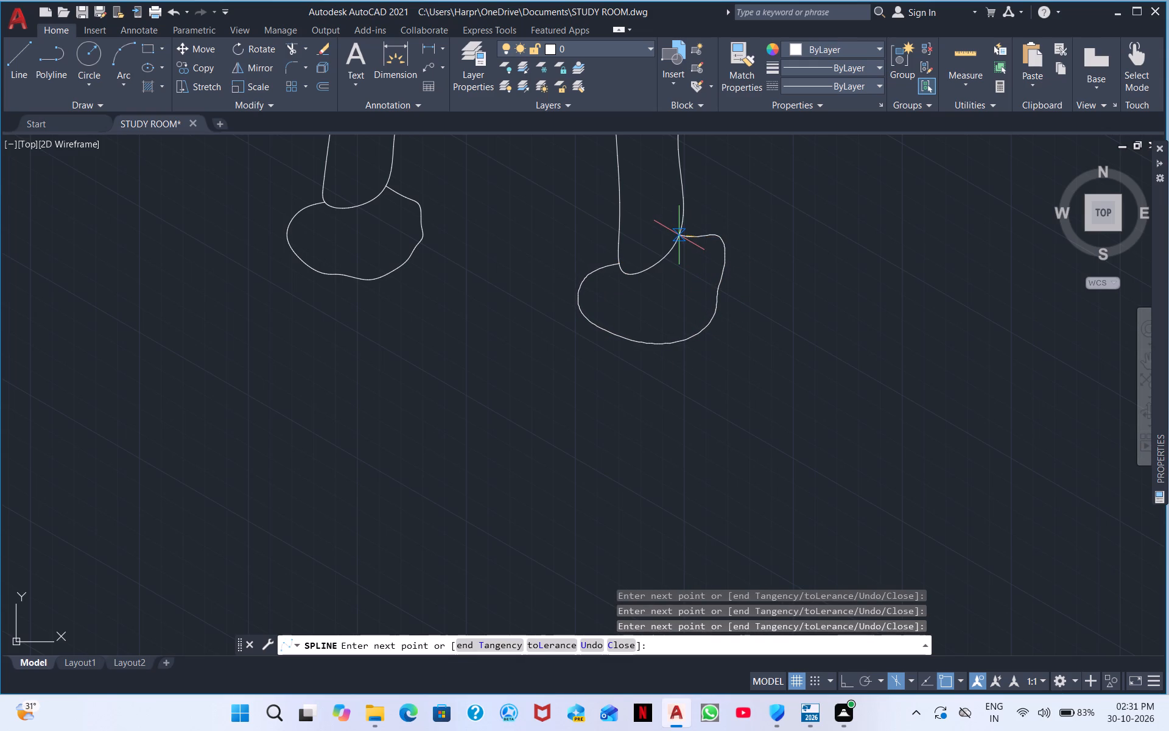
pyautogui.click(680, 236)
pyautogui.rightClick(684, 243)
pyautogui.click(729, 254)
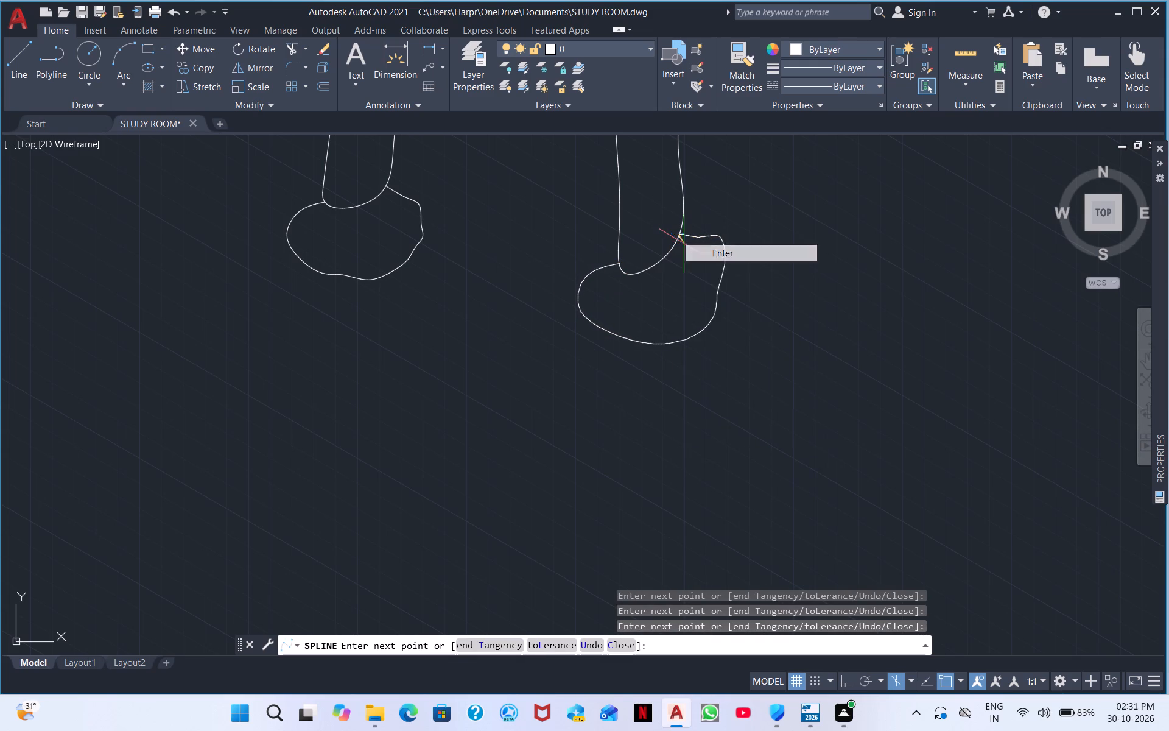
# Draw a rounded caster outline with a spline around the foot of the third leg from the left, starting and ending on the leg.
pyautogui.scroll(-1, 809, 238)
pyautogui.moveTo(831, 264); pyautogui.dragTo(369, 351, button='middle')
pyautogui.rightClick(563, 386)
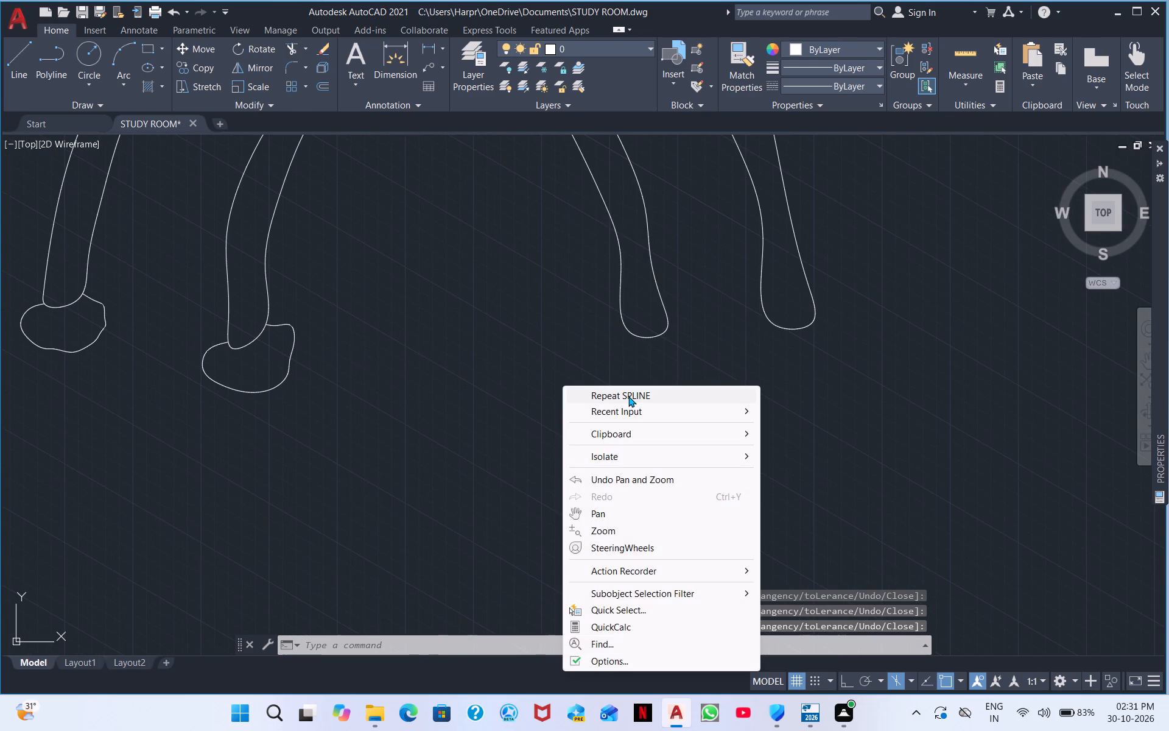
pyautogui.click(628, 395)
pyautogui.click(618, 325)
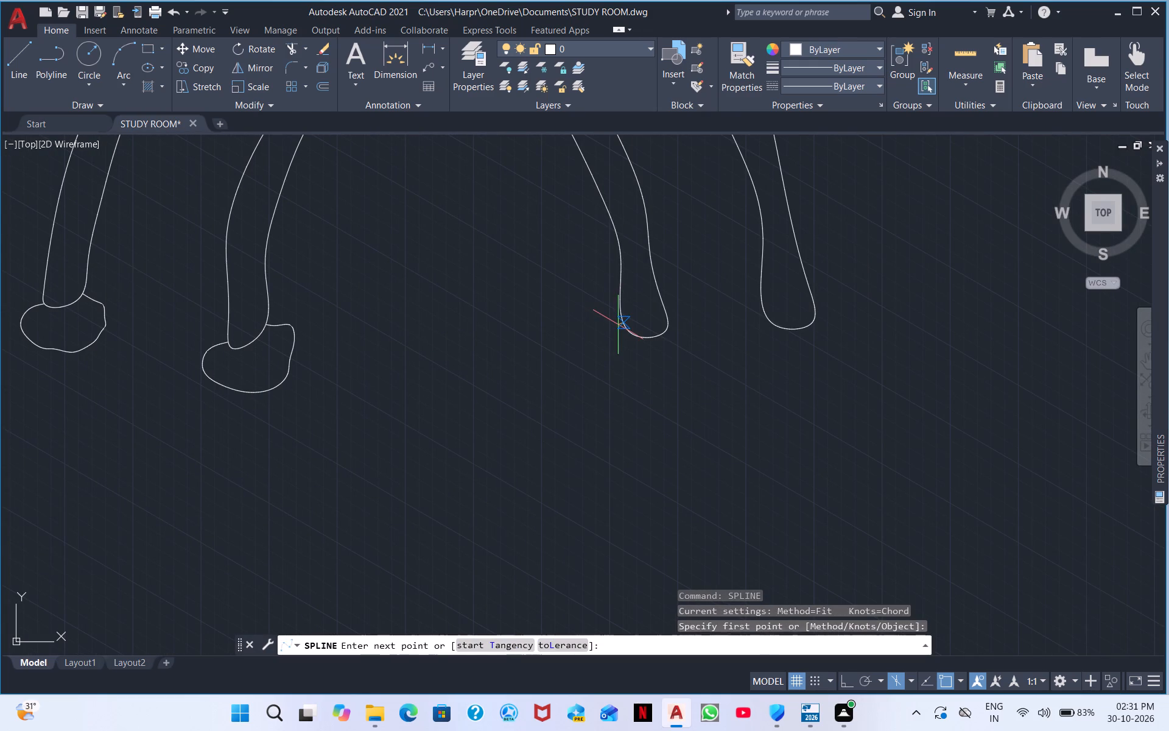
pyautogui.click(599, 337)
pyautogui.click(594, 352)
pyautogui.click(613, 368)
pyautogui.click(655, 376)
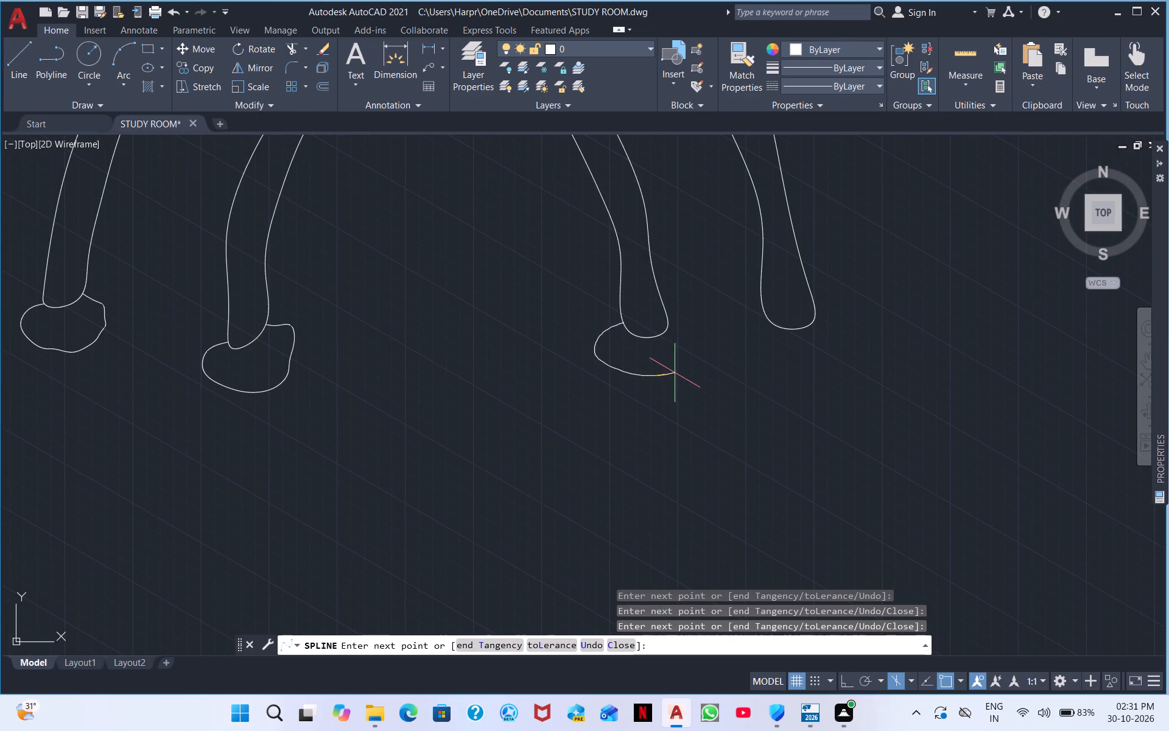
pyautogui.click(676, 372)
pyautogui.click(688, 353)
pyautogui.click(693, 340)
pyautogui.click(694, 323)
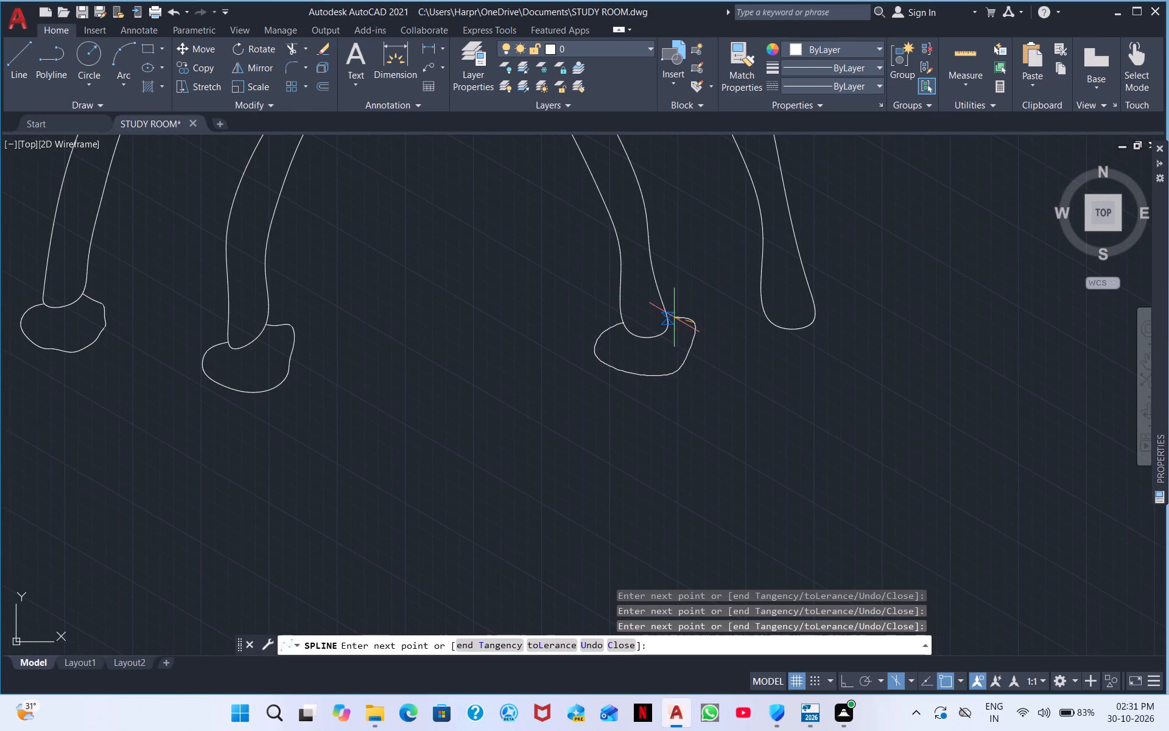
pyautogui.click(670, 318)
pyautogui.rightClick(673, 316)
pyautogui.click(712, 323)
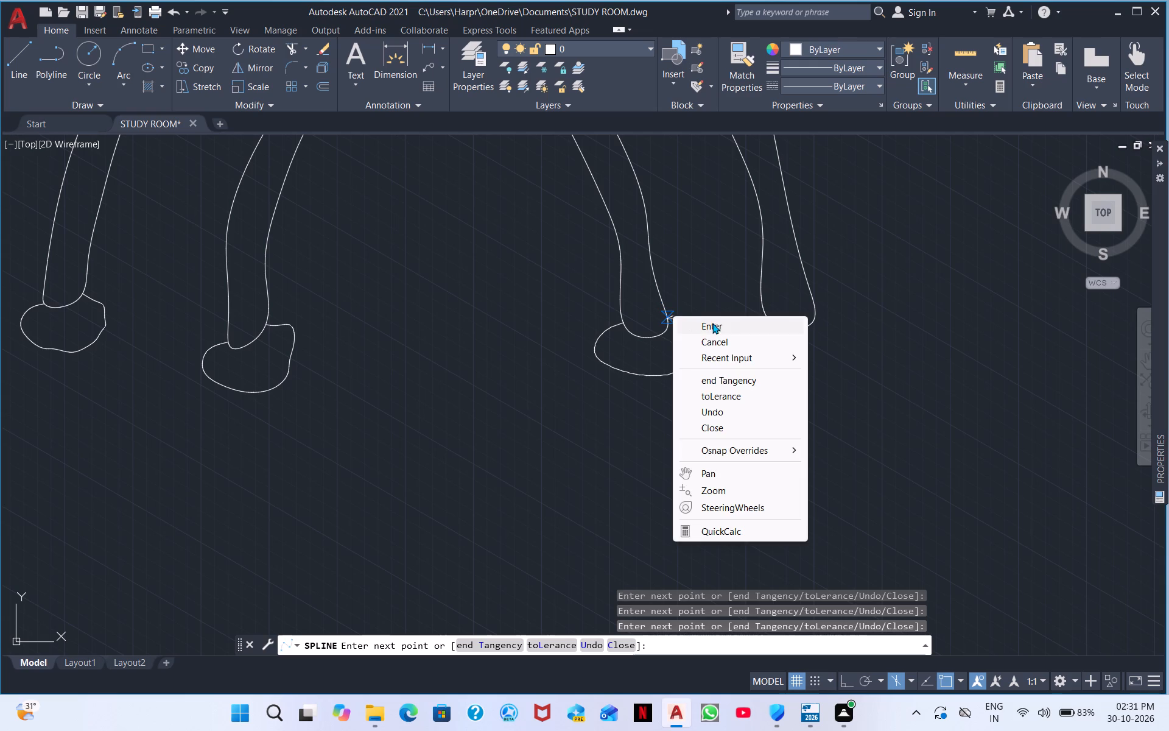
# Draw a rounded caster outline with a spline around the foot of the rightmost leg, starting and ending on the leg.
pyautogui.moveTo(704, 329); pyautogui.dragTo(529, 371, button='middle')
pyautogui.rightClick(678, 415)
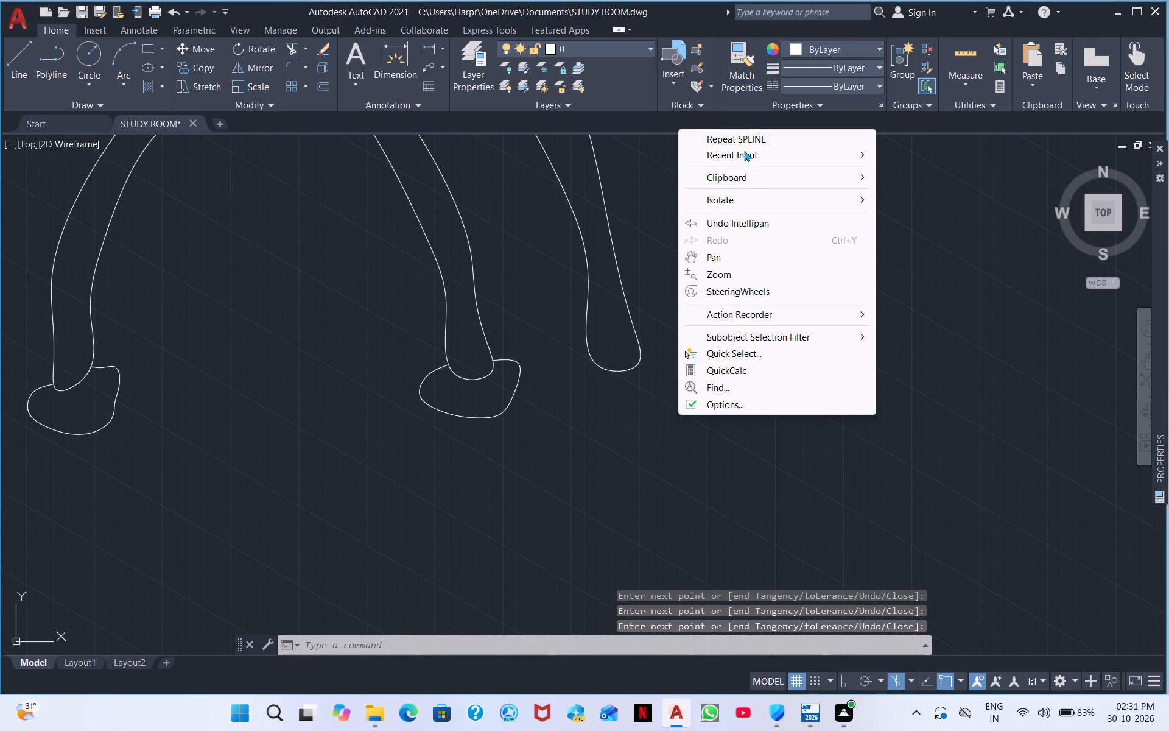
pyautogui.click(743, 132)
pyautogui.click(588, 360)
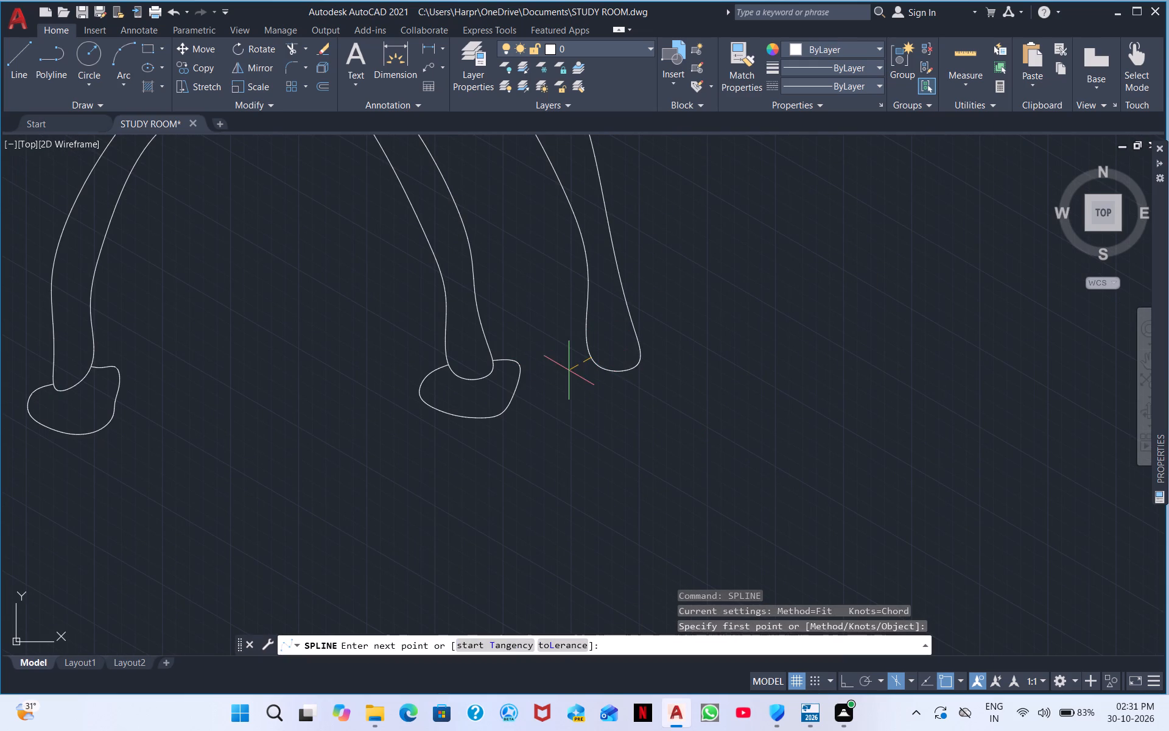
pyautogui.click(567, 371)
pyautogui.click(577, 392)
pyautogui.click(637, 408)
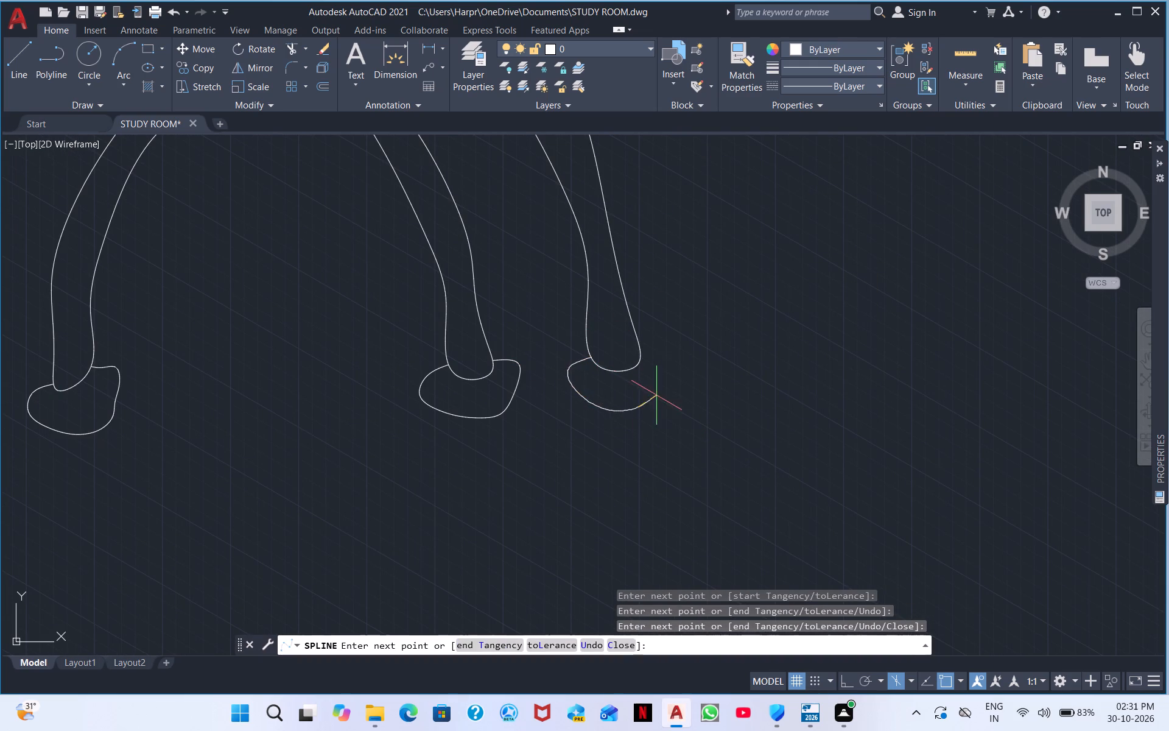
pyautogui.click(670, 383)
pyautogui.click(669, 360)
pyautogui.click(661, 358)
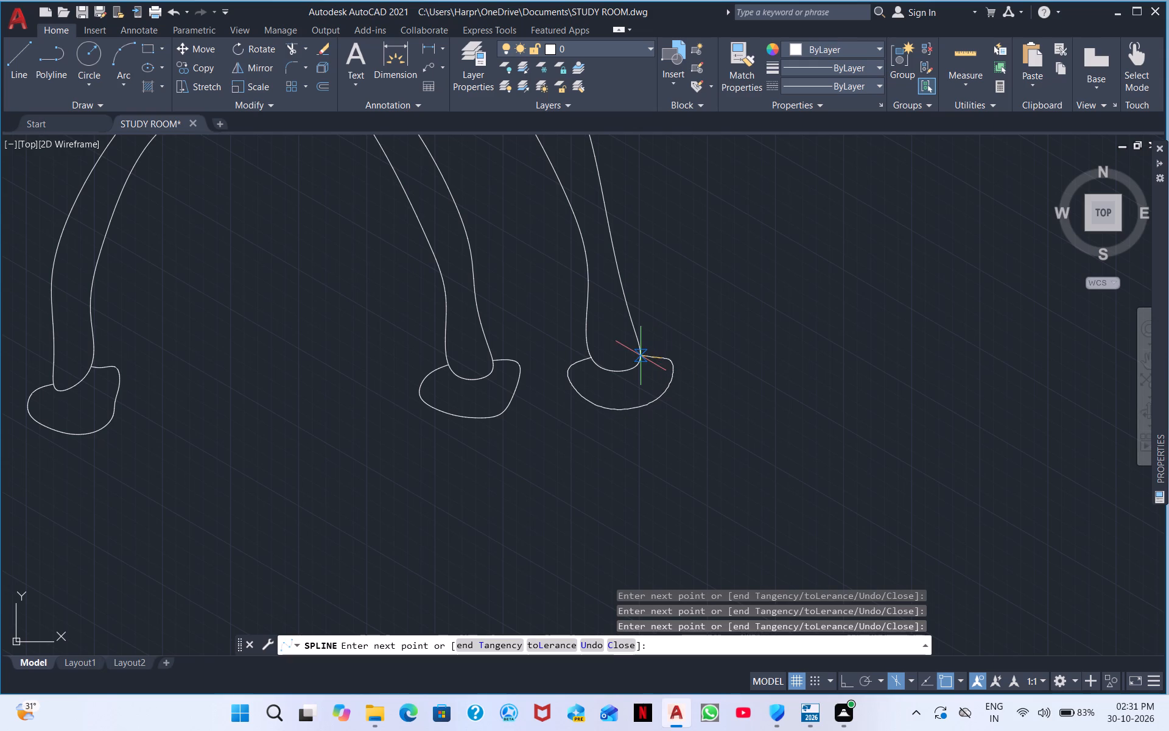
pyautogui.click(641, 350)
pyautogui.rightClick(656, 350)
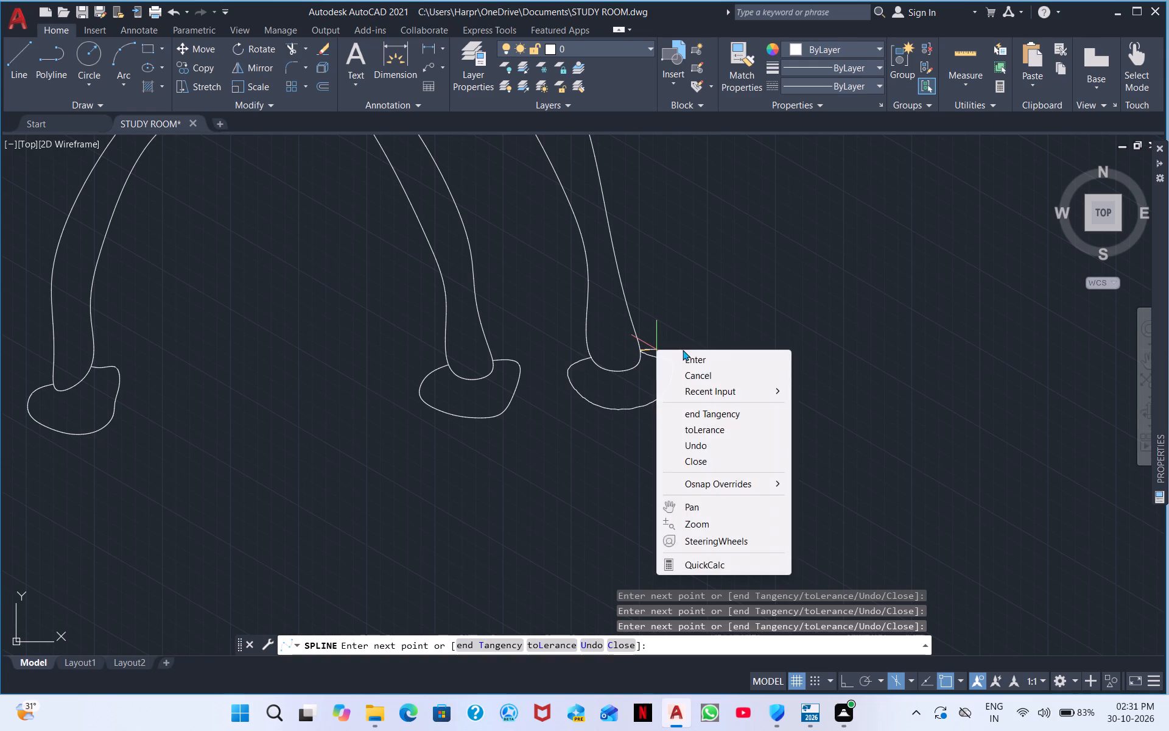
pyautogui.click(687, 353)
# Scale the whole chair down to a little over half its size, using a base point at the feet of its right legs.
pyautogui.scroll(-2, 634, 362)
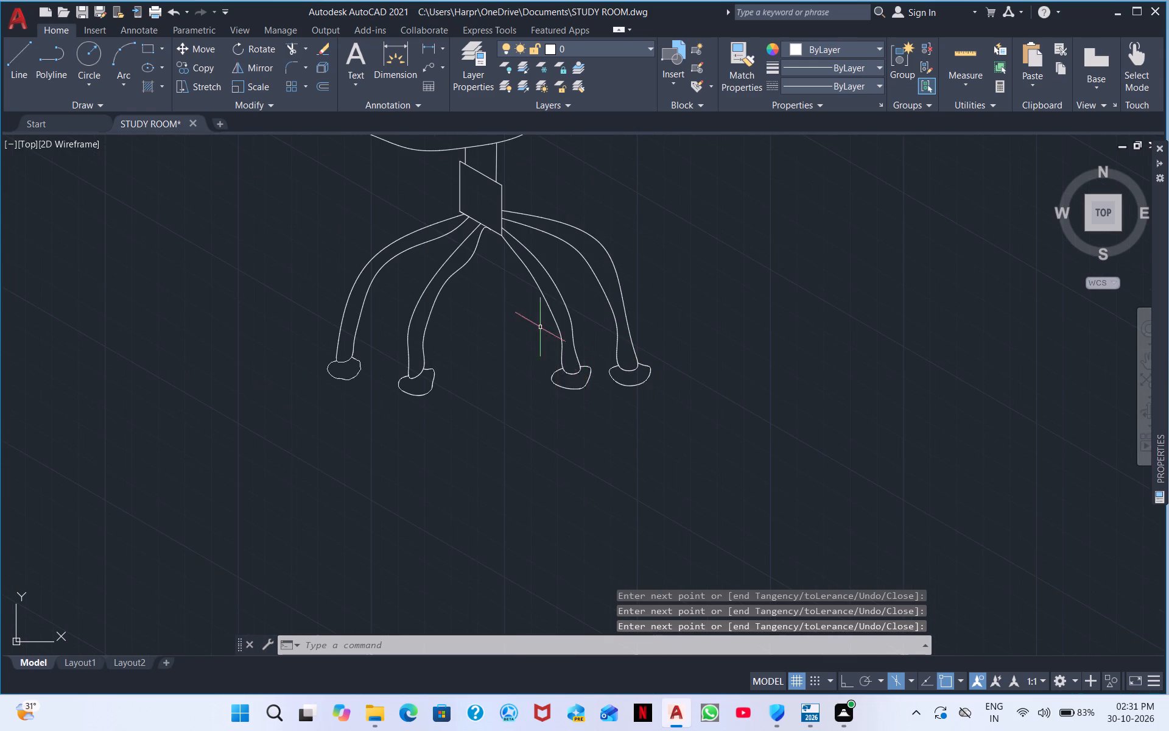
pyautogui.scroll(-2, 531, 292)
pyautogui.moveTo(606, 437); pyautogui.dragTo(575, 504, button='middle')
pyautogui.scroll(-1, 577, 322)
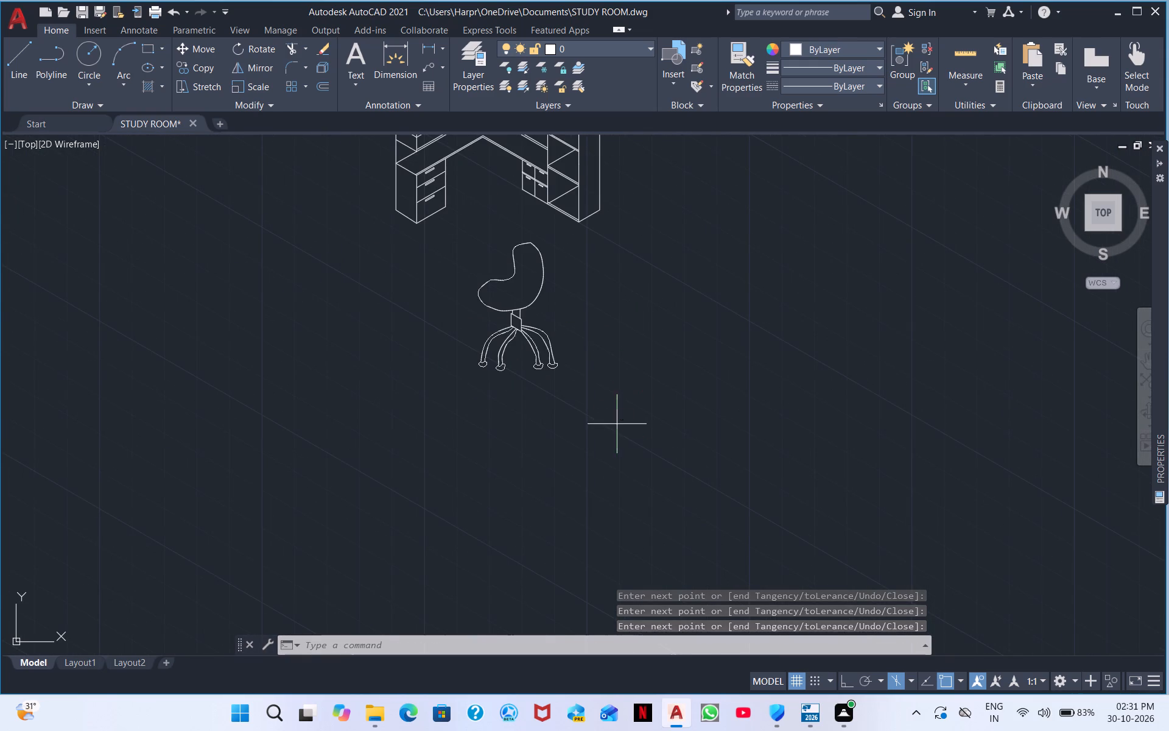
pyautogui.click(617, 424)
pyautogui.click(439, 249)
pyautogui.moveTo(670, 306); pyautogui.dragTo(661, 350, button='middle')
pyautogui.rightClick(675, 337)
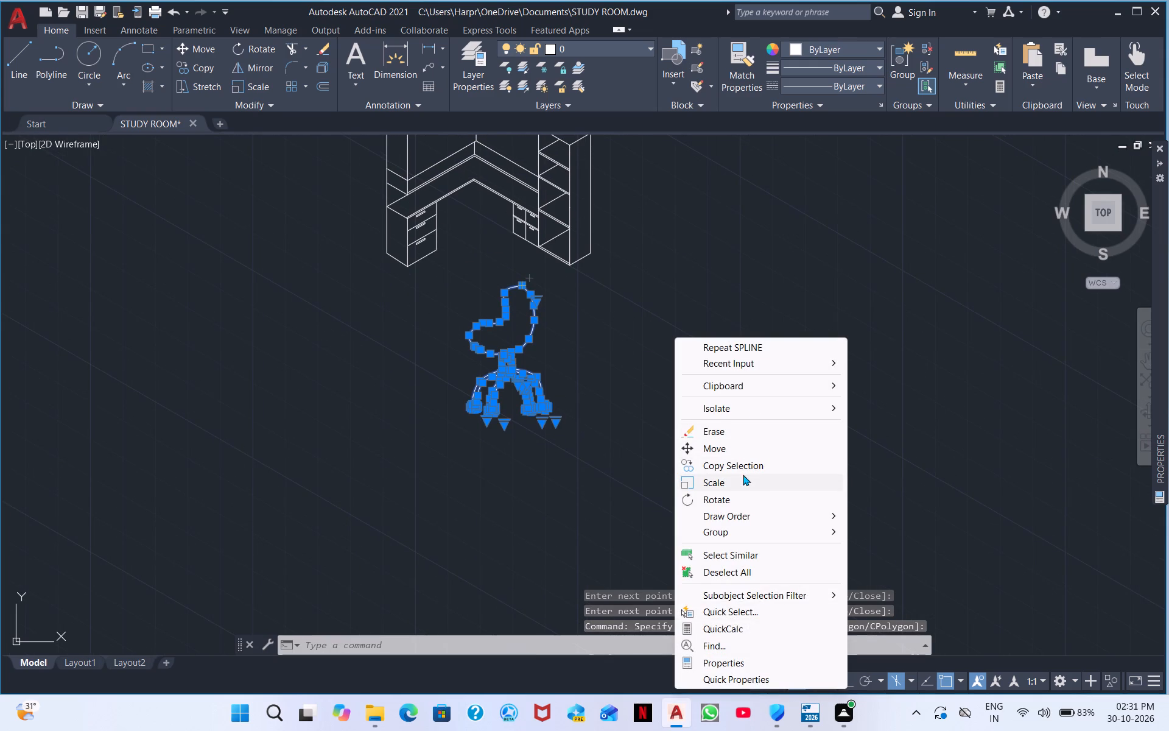
pyautogui.click(734, 482)
pyautogui.click(533, 410)
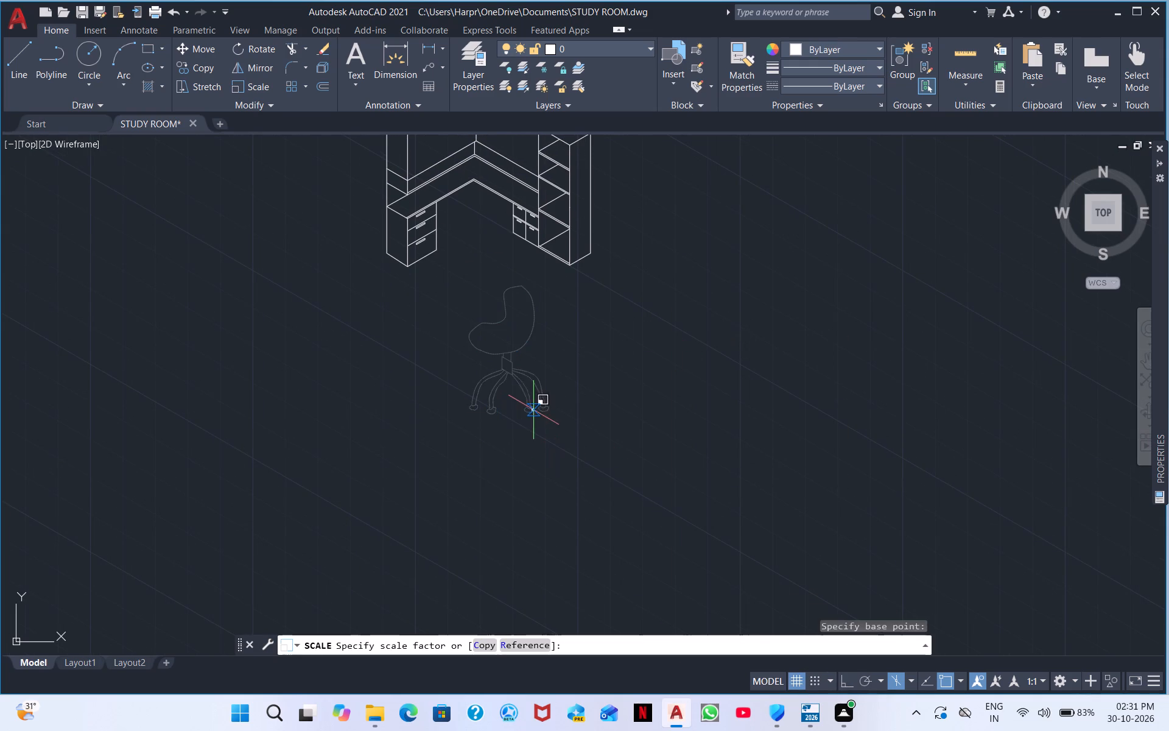
pyautogui.click(561, 436)
# Move the scaled chair from below the furniture into the open space between the two wings of the corner desk.
pyautogui.scroll(-1, 570, 432)
pyautogui.scroll(3, 570, 432)
pyautogui.moveTo(521, 404); pyautogui.dragTo(599, 611, button='middle')
pyautogui.scroll(-1, 611, 584)
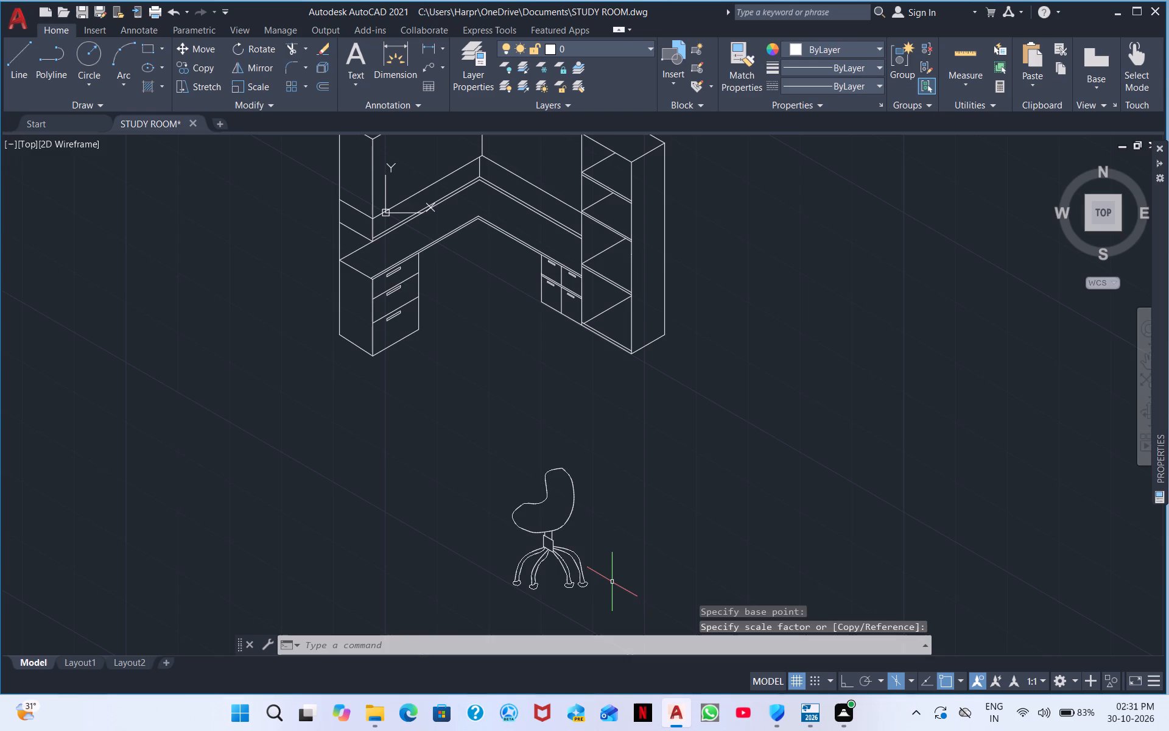
pyautogui.click(650, 615)
pyautogui.click(498, 462)
pyautogui.rightClick(678, 492)
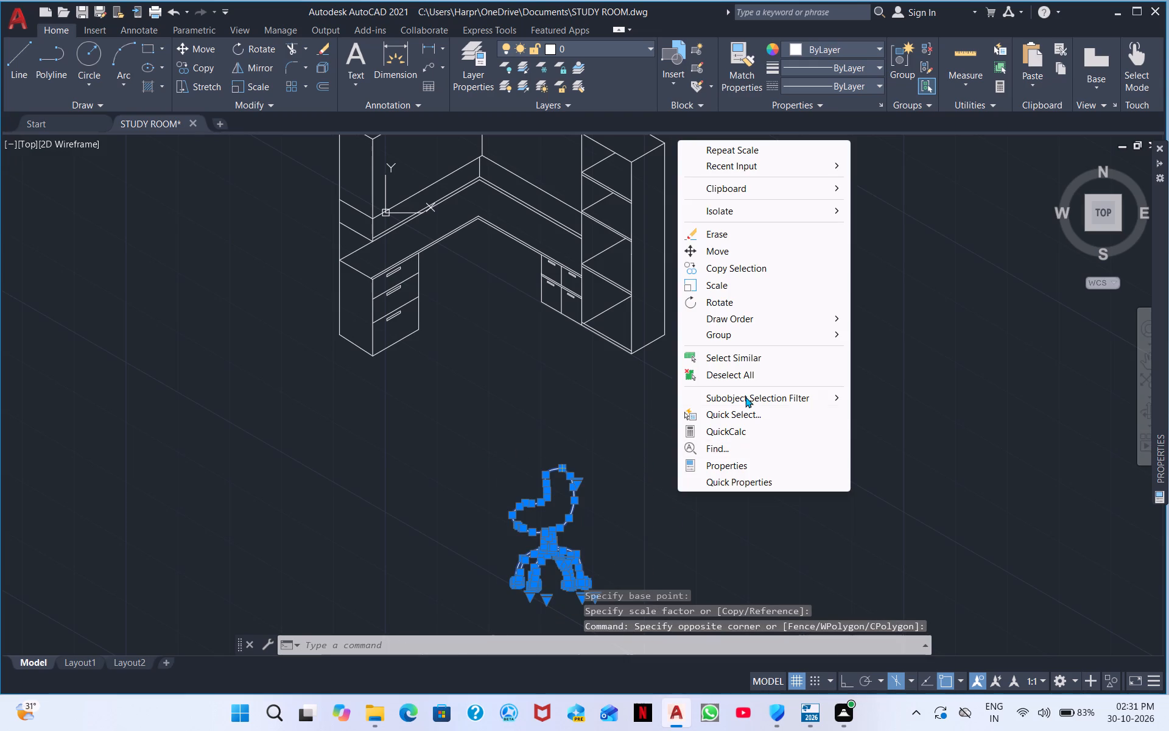
pyautogui.click(731, 246)
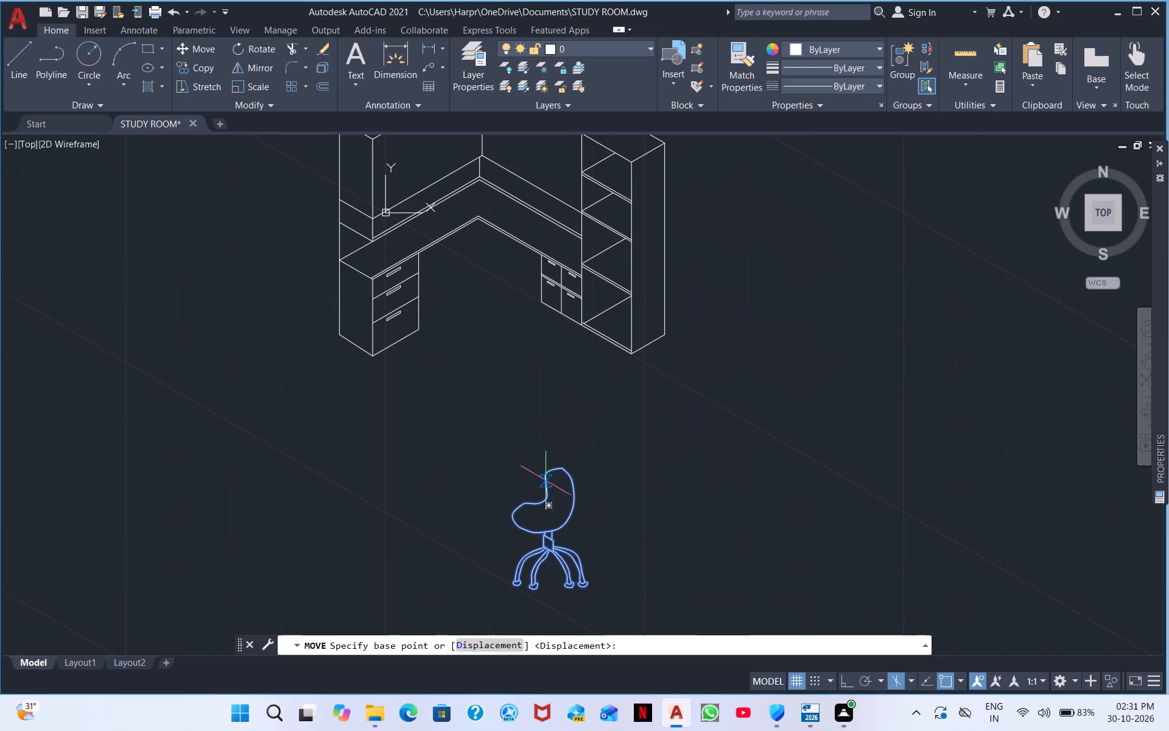
pyautogui.click(539, 509)
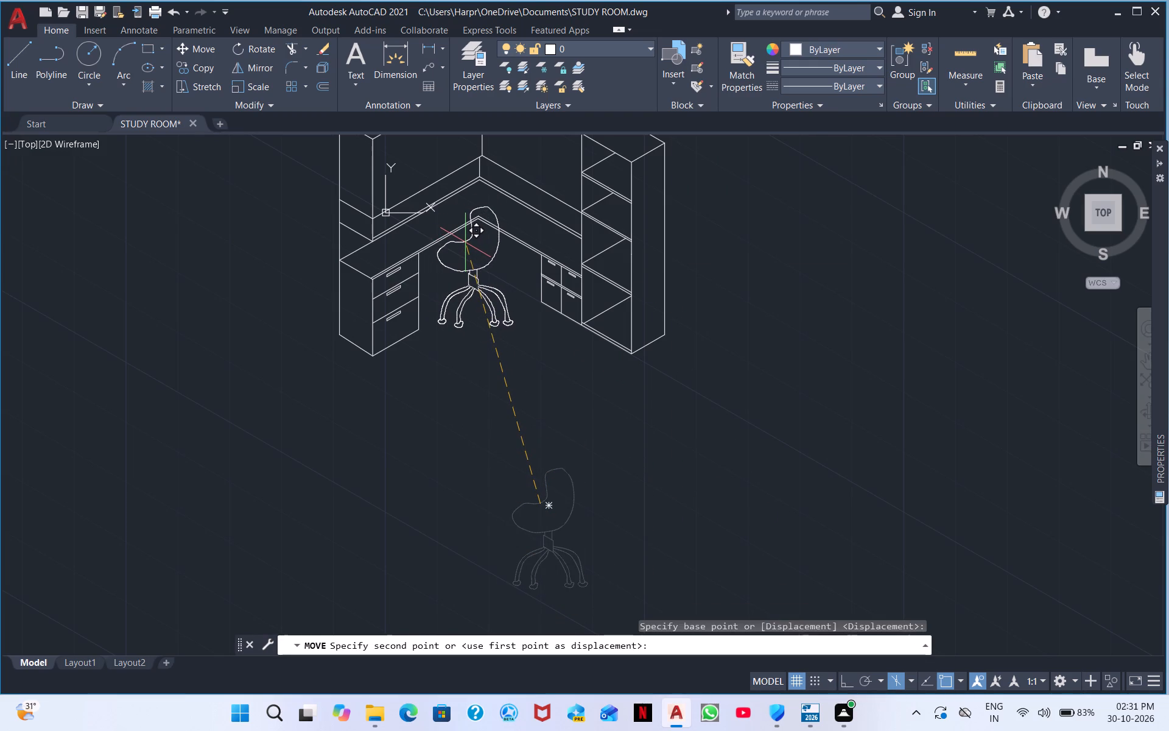
pyautogui.click(464, 243)
# Trim away the desk edge lines that run through the inside of the chair's backrest.
pyautogui.scroll(-1, 486, 307)
pyautogui.scroll(4, 463, 259)
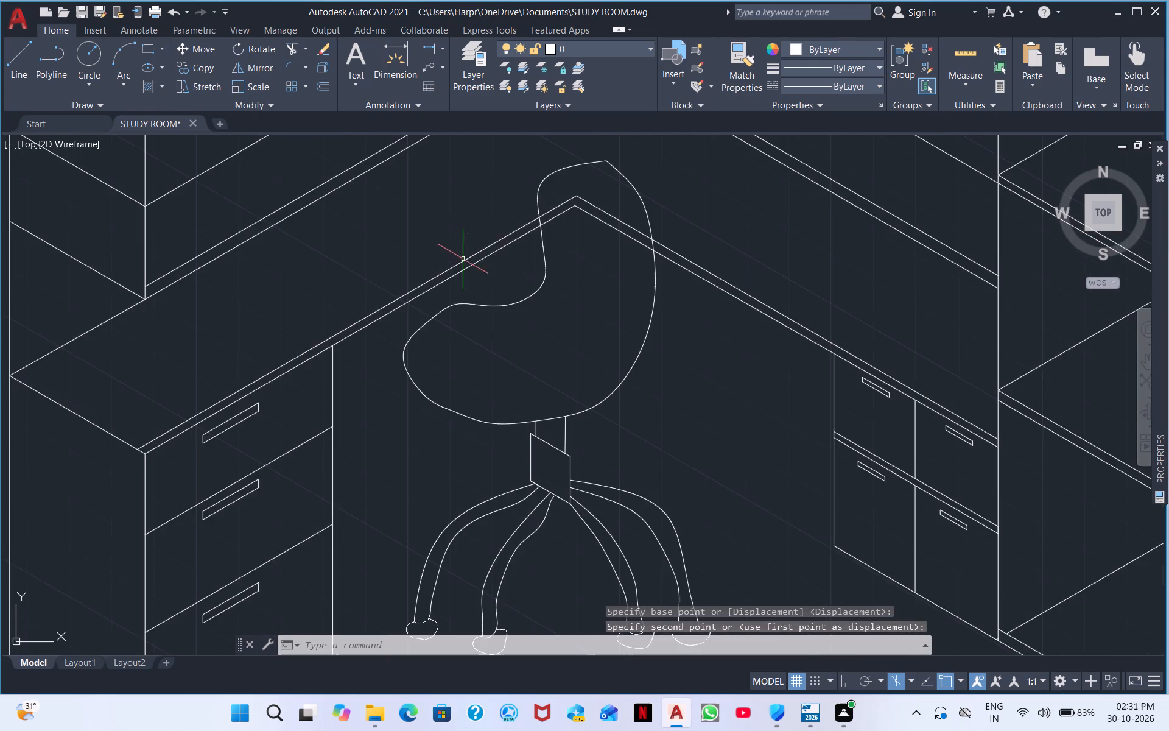
pyautogui.moveTo(501, 252); pyautogui.dragTo(471, 289, button='middle')
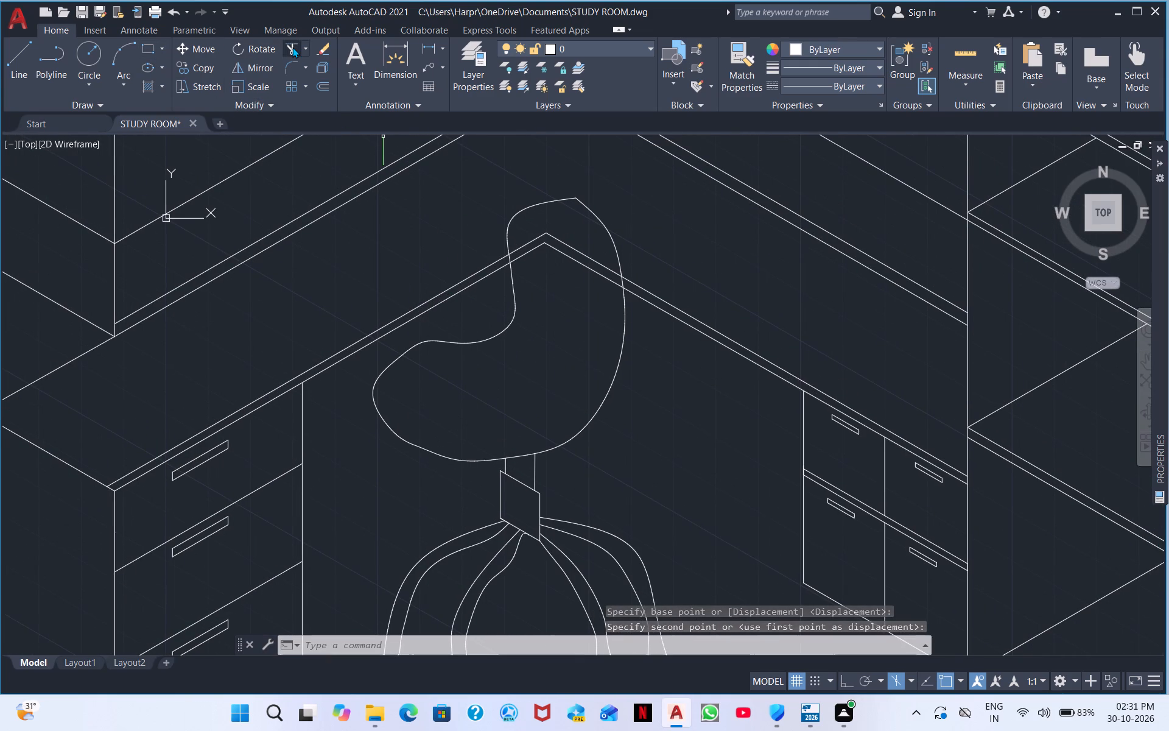
pyautogui.click(292, 47)
pyautogui.moveTo(533, 235); pyautogui.dragTo(541, 268)
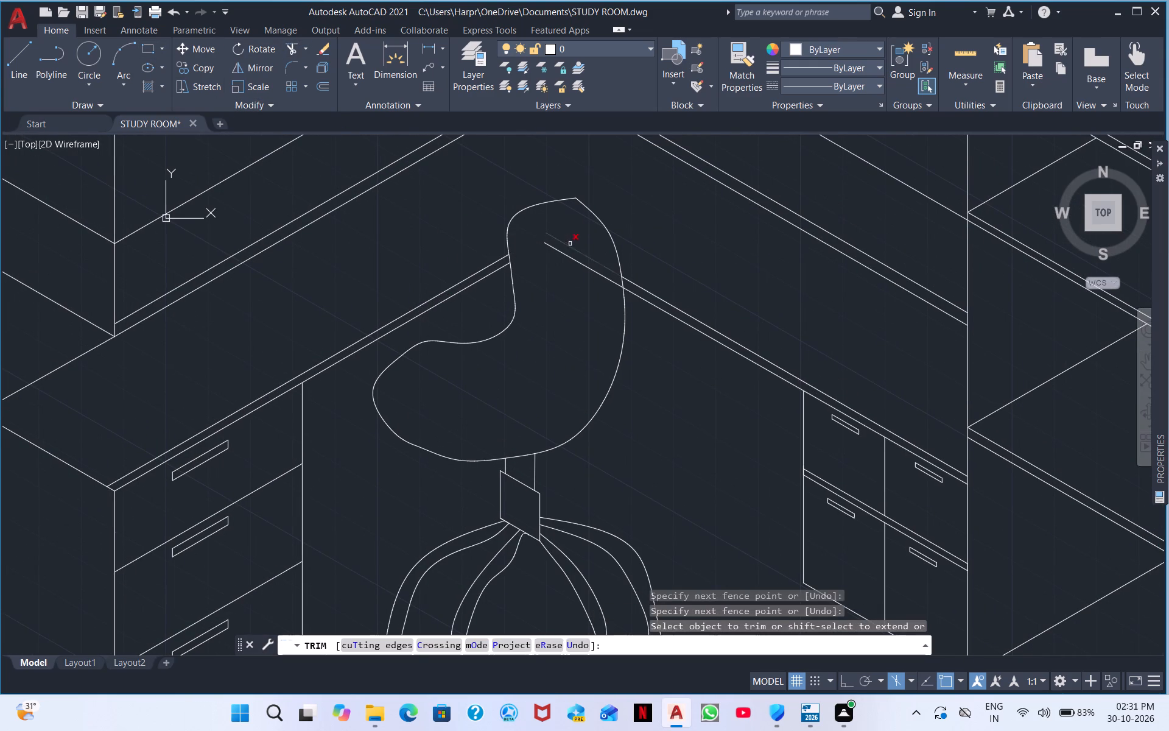
pyautogui.moveTo(570, 244); pyautogui.dragTo(561, 285)
pyautogui.moveTo(569, 258); pyautogui.dragTo(569, 266)
pyautogui.scroll(-1, 568, 311)
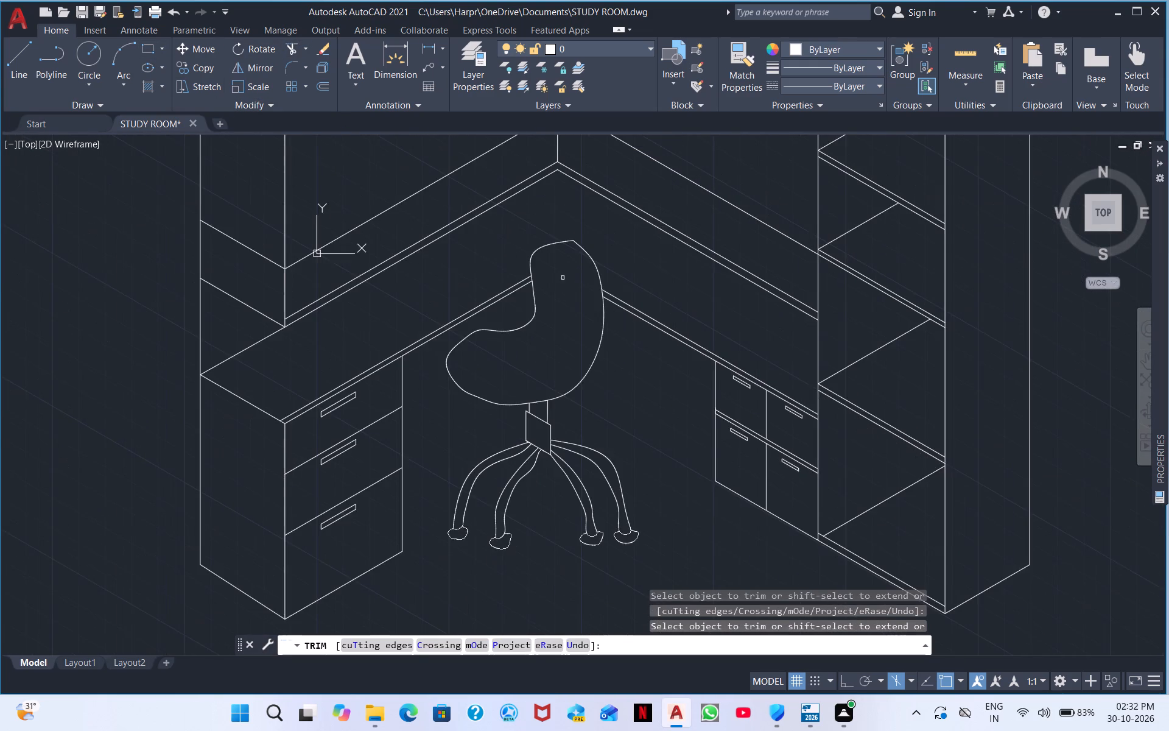
pyautogui.scroll(2, 562, 277)
pyautogui.moveTo(569, 248); pyautogui.dragTo(544, 341, button='middle')
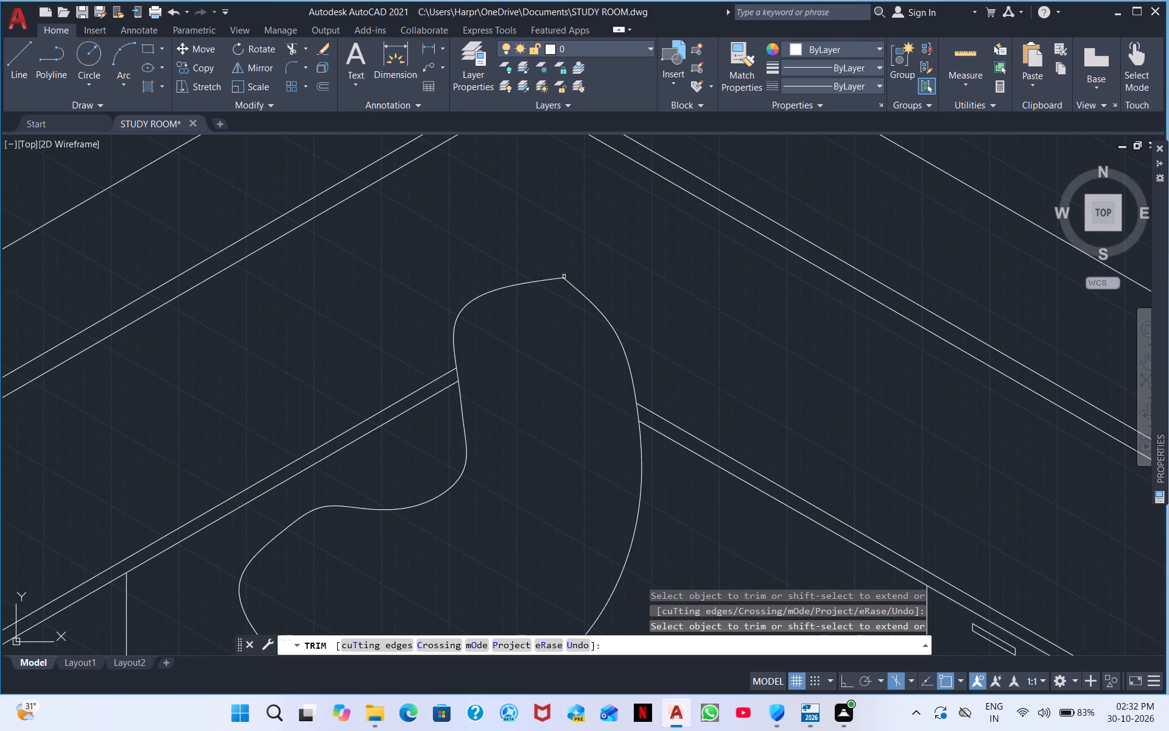
pyautogui.rightClick(544, 356)
pyautogui.click(567, 366)
# Move the chair slightly up and to the left within the space between the desk wings.
pyautogui.scroll(-1, 521, 339)
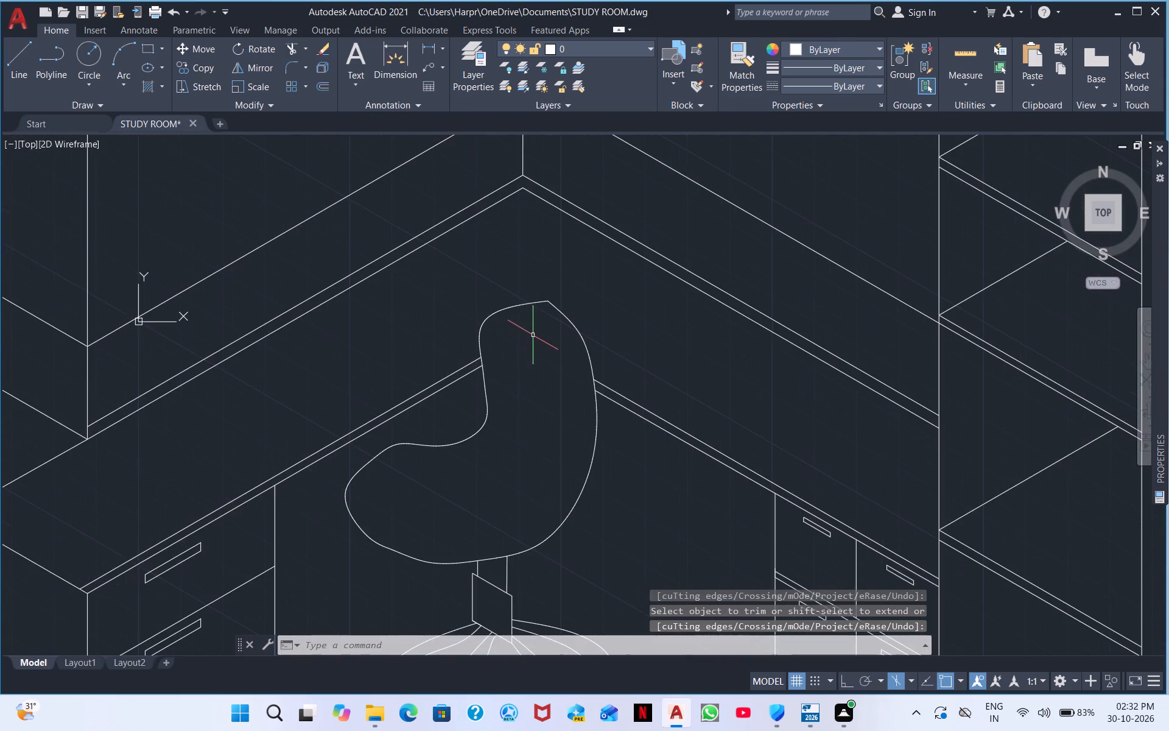
pyautogui.moveTo(532, 341); pyautogui.dragTo(538, 280, button='middle')
pyautogui.scroll(-2, 550, 428)
pyautogui.moveTo(543, 414); pyautogui.dragTo(502, 351, button='middle')
pyautogui.moveTo(563, 510); pyautogui.dragTo(563, 509)
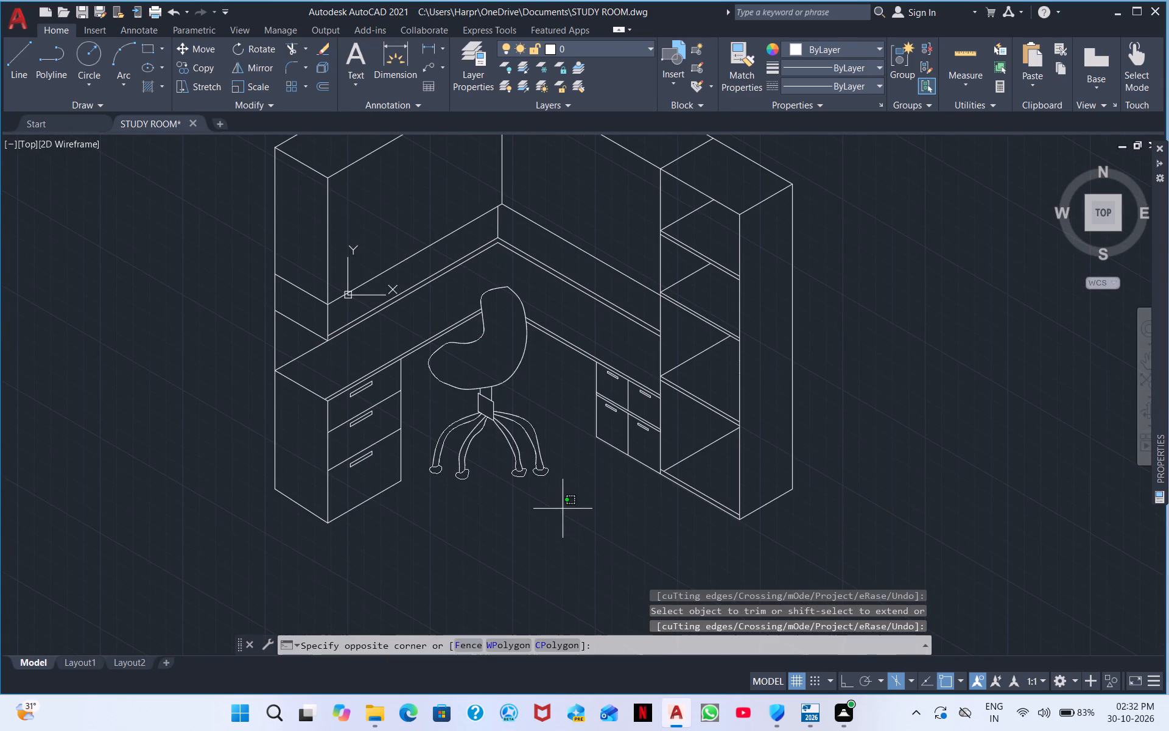
pyautogui.moveTo(563, 509); pyautogui.dragTo(550, 487)
pyautogui.click(453, 376)
pyautogui.scroll(2, 455, 373)
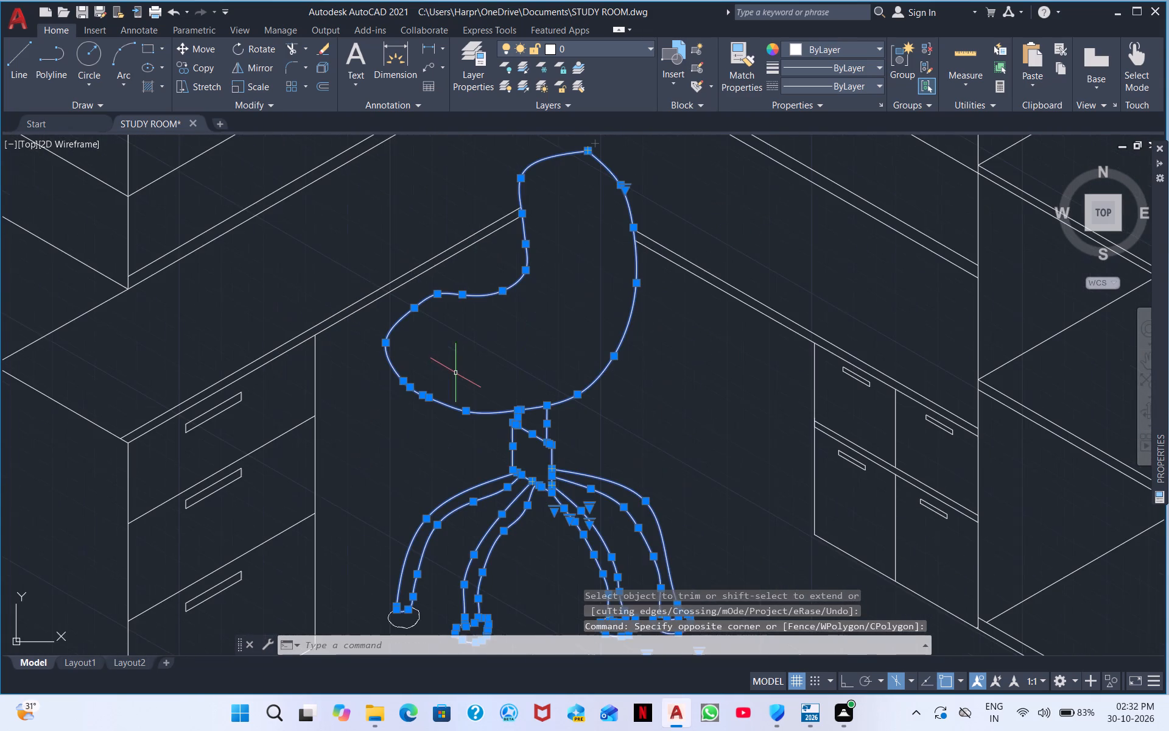
pyautogui.rightClick(556, 333)
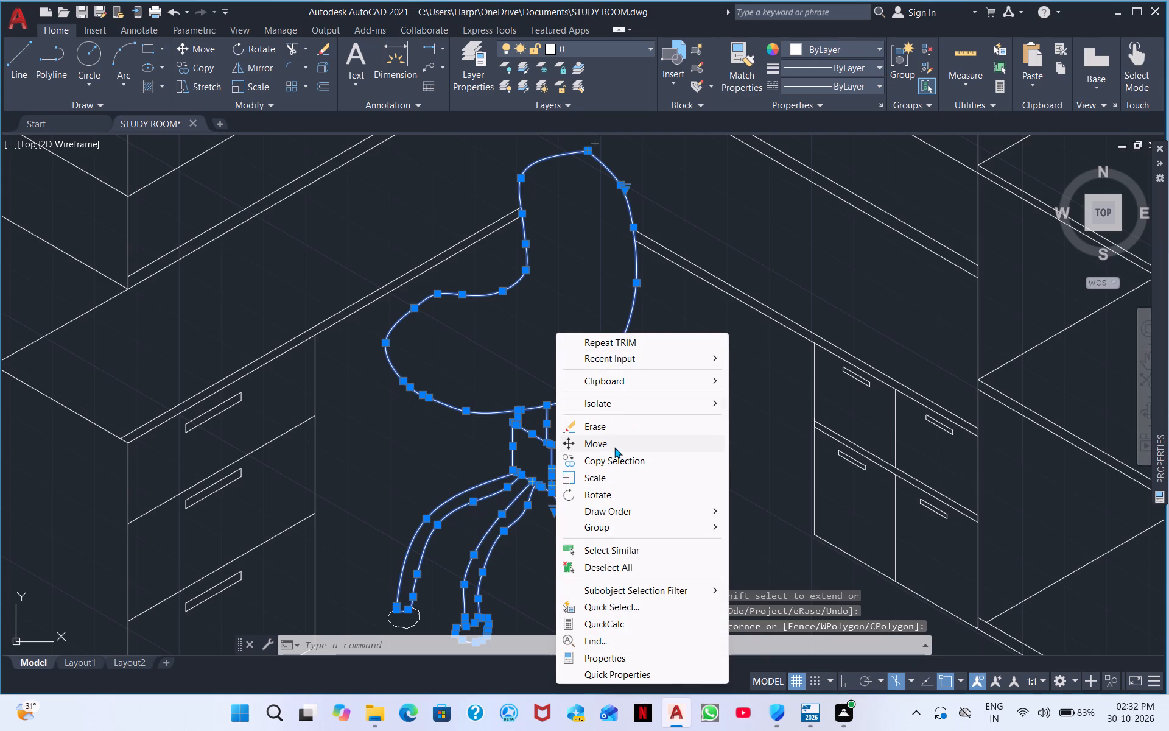
pyautogui.click(614, 447)
pyautogui.click(456, 385)
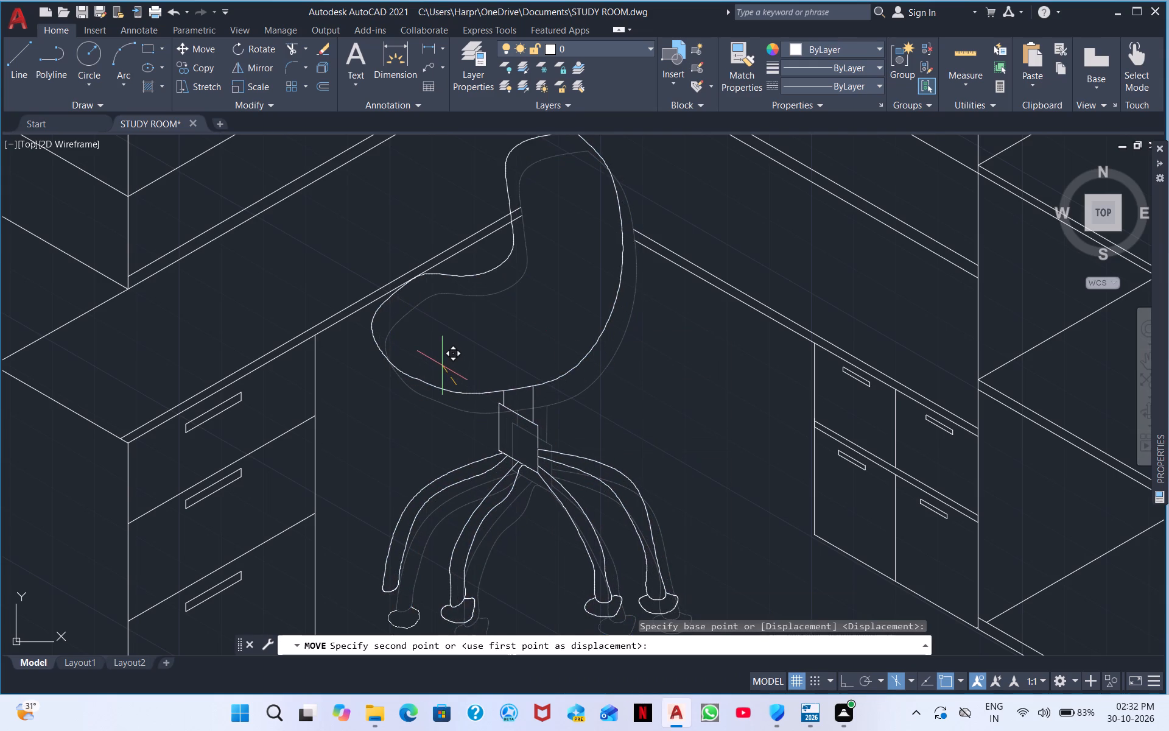
pyautogui.click(448, 372)
pyautogui.scroll(-2, 474, 387)
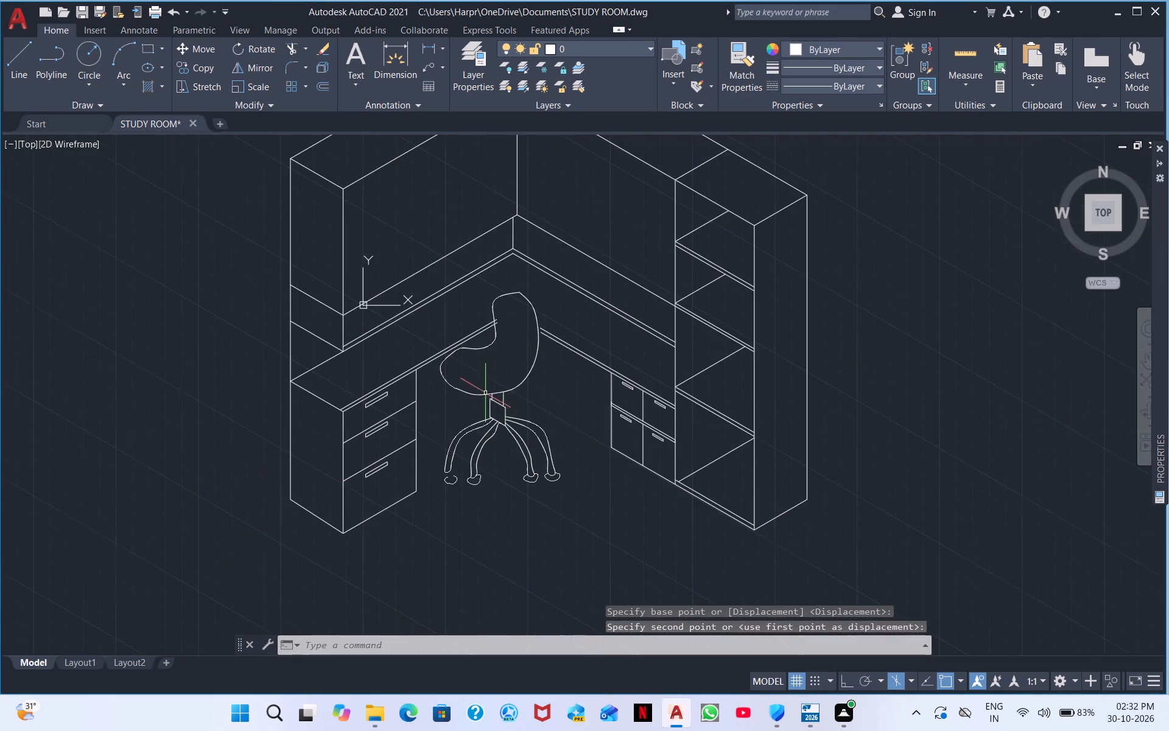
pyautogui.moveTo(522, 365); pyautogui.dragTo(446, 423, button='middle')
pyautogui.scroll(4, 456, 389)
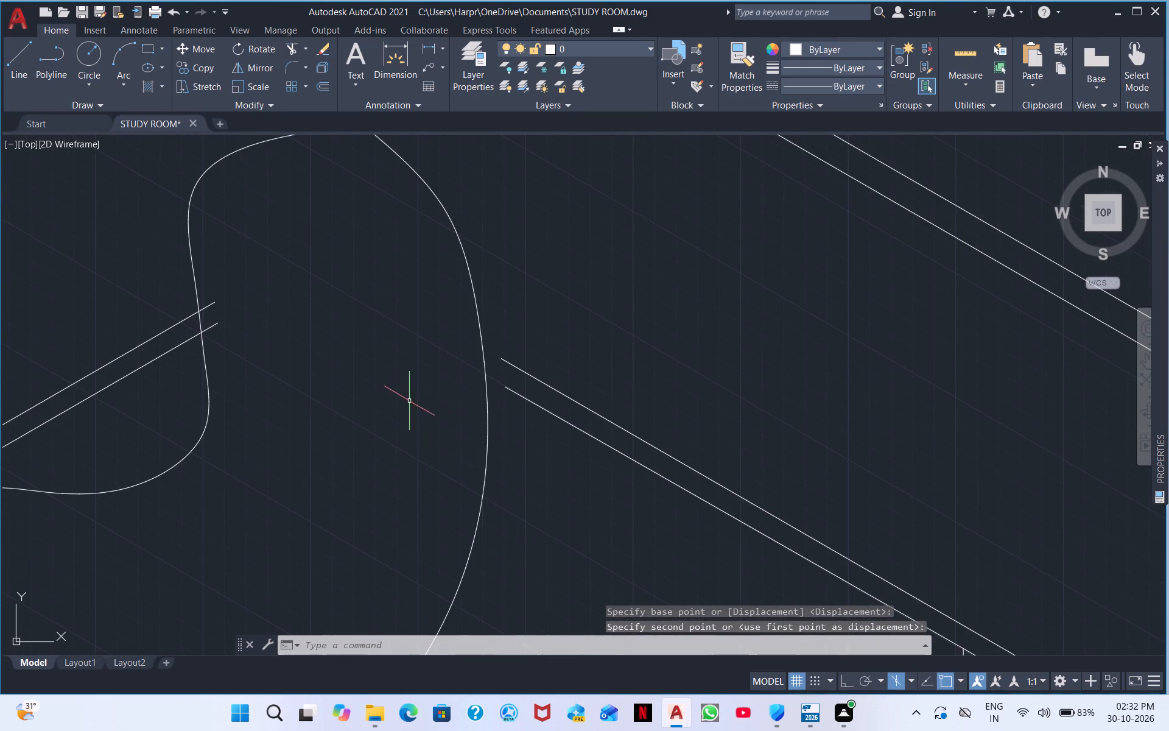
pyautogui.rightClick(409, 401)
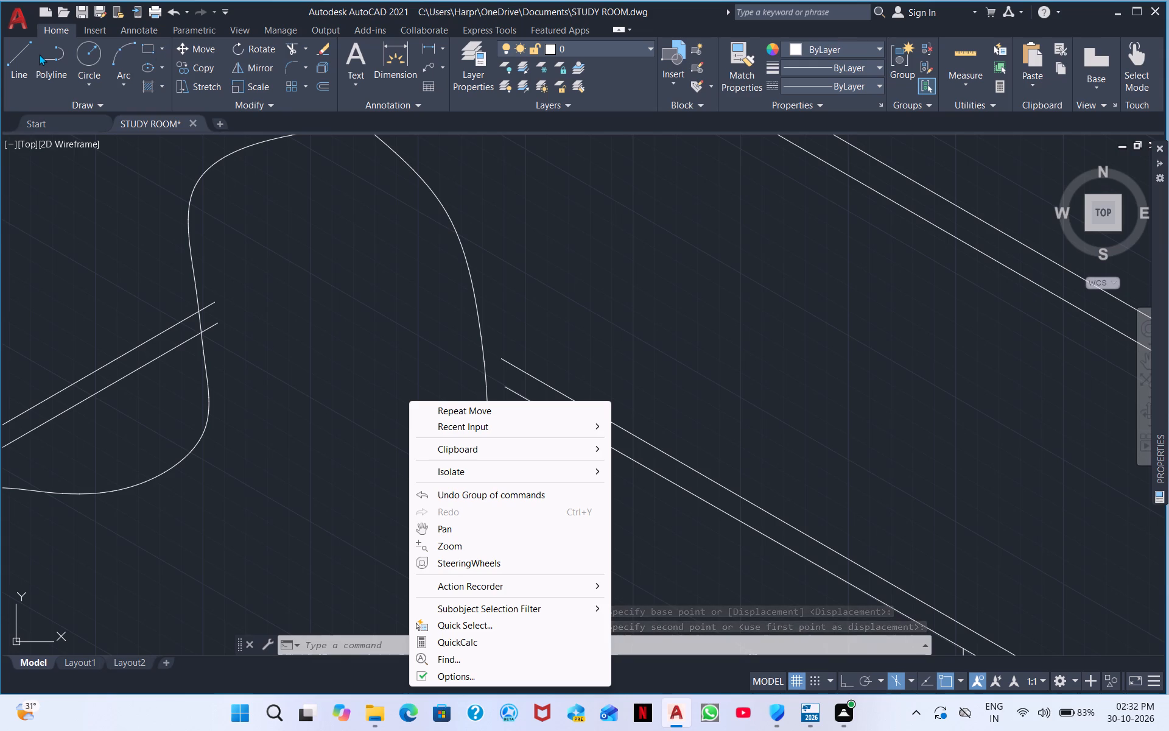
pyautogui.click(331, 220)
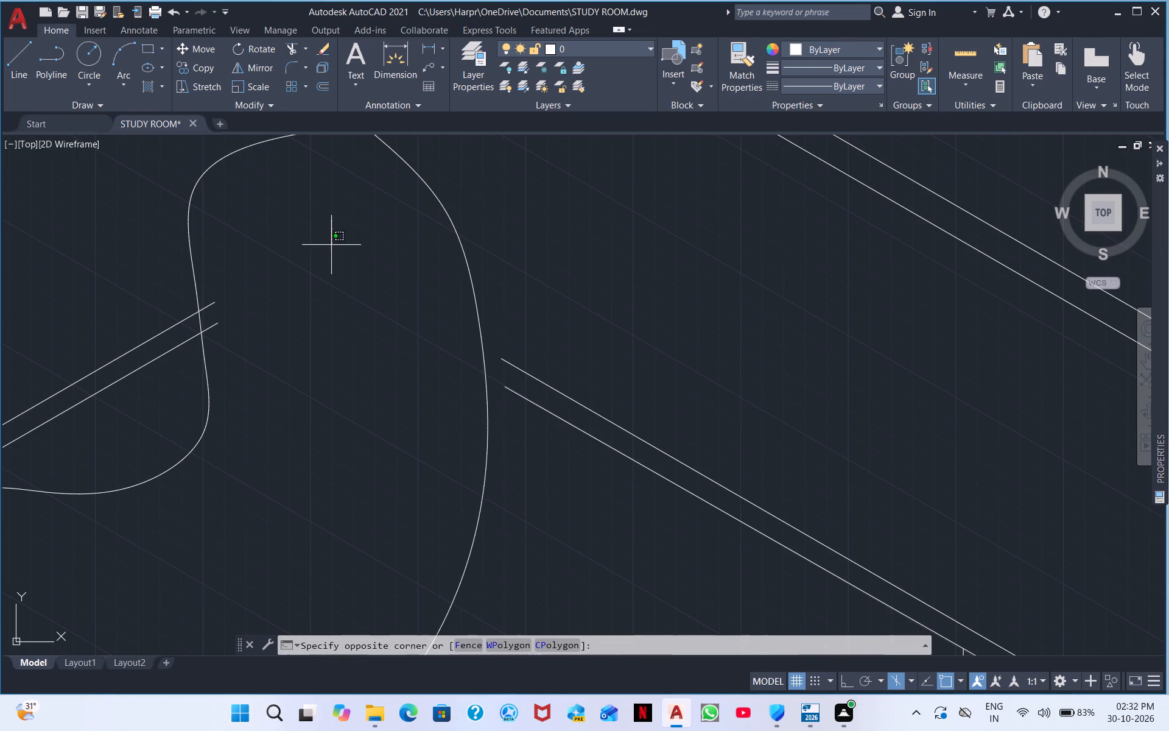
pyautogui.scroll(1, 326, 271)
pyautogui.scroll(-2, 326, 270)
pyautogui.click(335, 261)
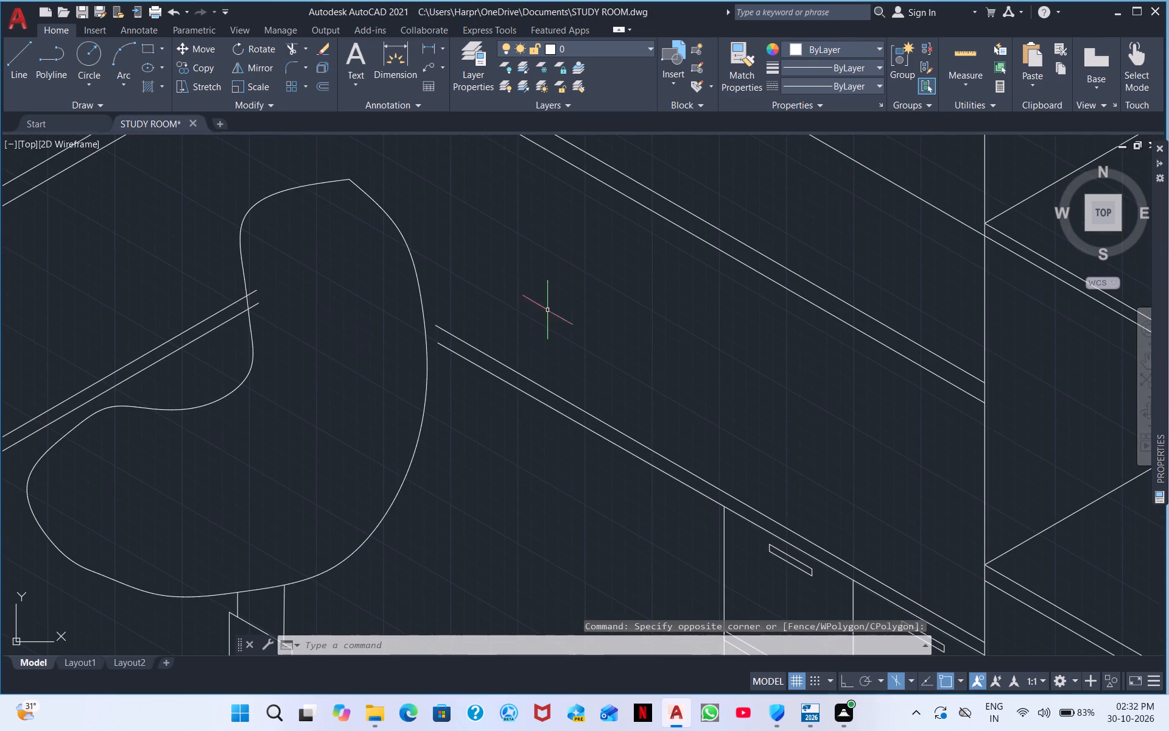
# Extend the two edge lines of the desk wing behind the chair so they meet the outer curve of its backrest.
pyautogui.click(290, 46)
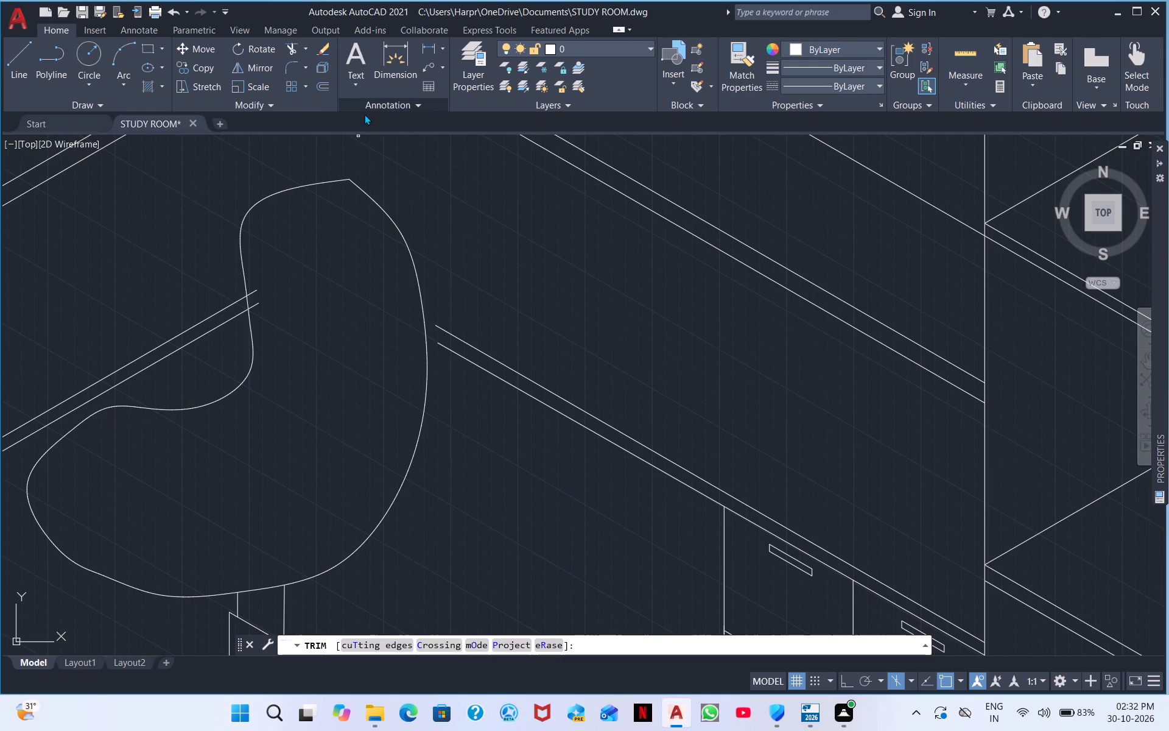
pyautogui.keyDown('ctrl'); pyautogui.moveTo(496, 330); pyautogui.dragTo(507, 323); pyautogui.keyUp('ctrl')
pyautogui.keyDown('shift'); pyautogui.click(507, 323); pyautogui.keyUp('shift')
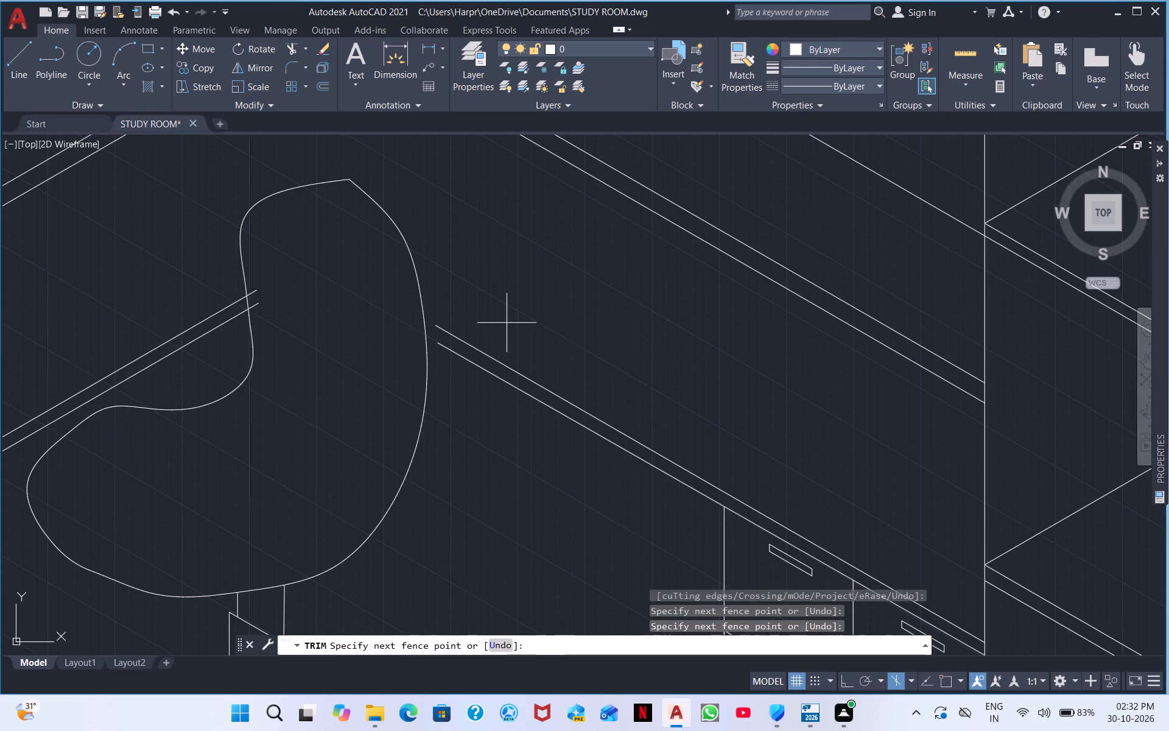
pyautogui.keyDown('shift'); pyautogui.moveTo(507, 322); pyautogui.dragTo(503, 347); pyautogui.keyUp('shift')
pyautogui.keyDown('shift'); pyautogui.moveTo(503, 346); pyautogui.dragTo(466, 397); pyautogui.keyUp('shift')
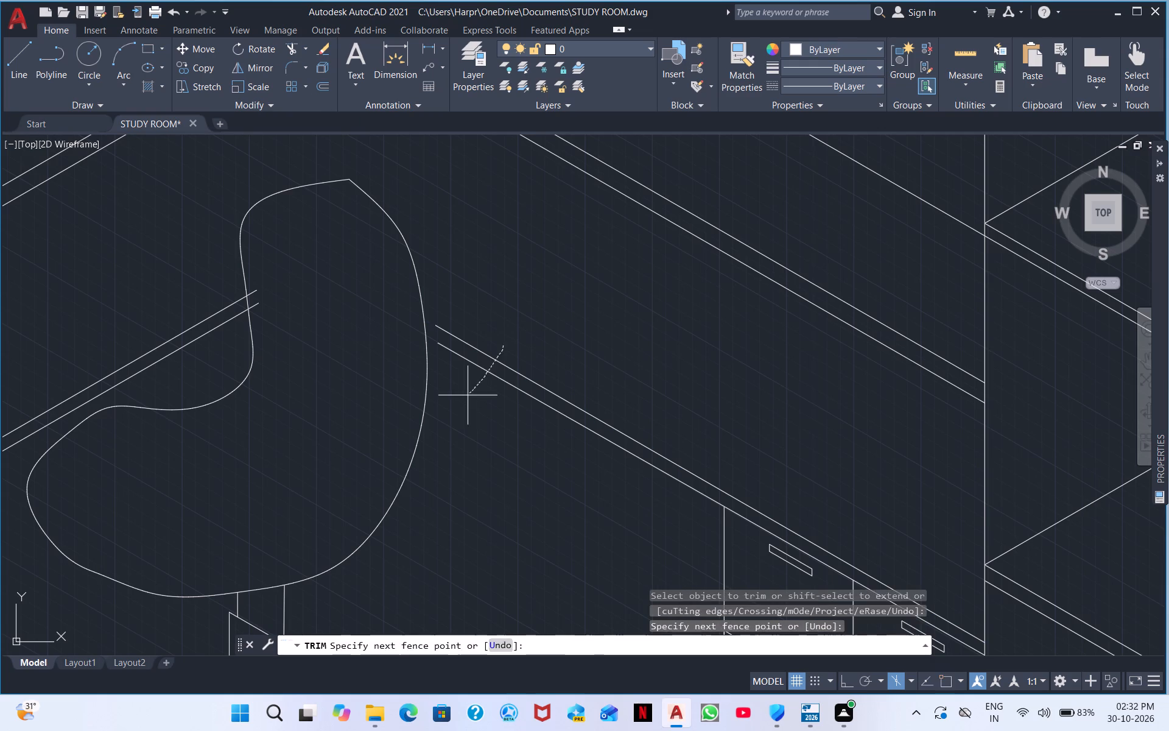
pyautogui.keyDown('shift'); pyautogui.moveTo(466, 397); pyautogui.dragTo(455, 406); pyautogui.keyUp('shift')
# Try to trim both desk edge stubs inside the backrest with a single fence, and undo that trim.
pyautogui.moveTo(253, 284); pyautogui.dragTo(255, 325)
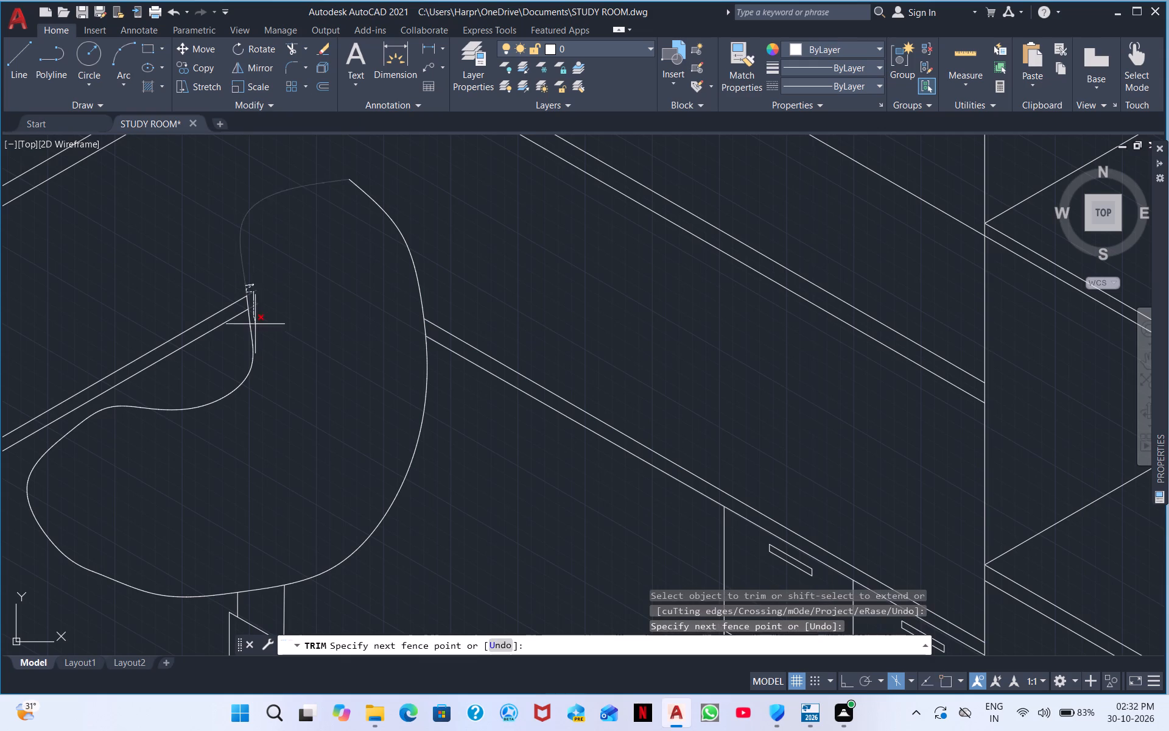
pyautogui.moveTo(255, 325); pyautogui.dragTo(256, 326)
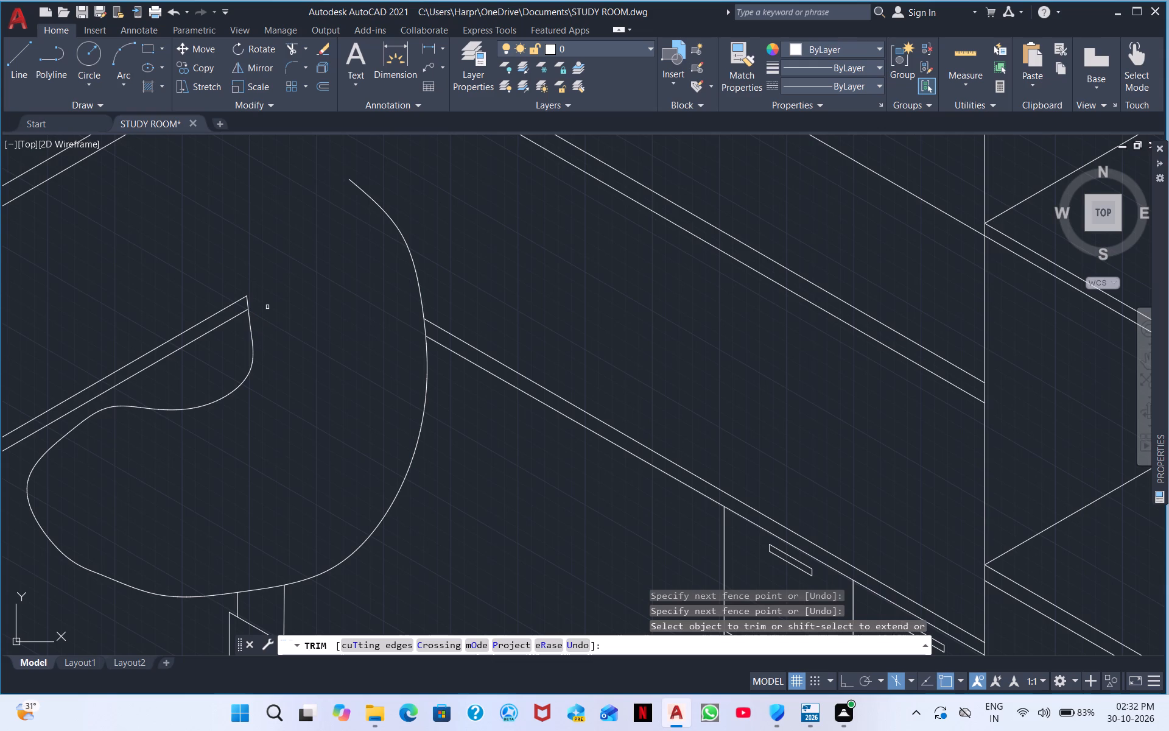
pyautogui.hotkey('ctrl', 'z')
# Trim off the two short stubs of the left desk wing's edge lines that cross into the chair's backrest.
pyautogui.click(254, 292)
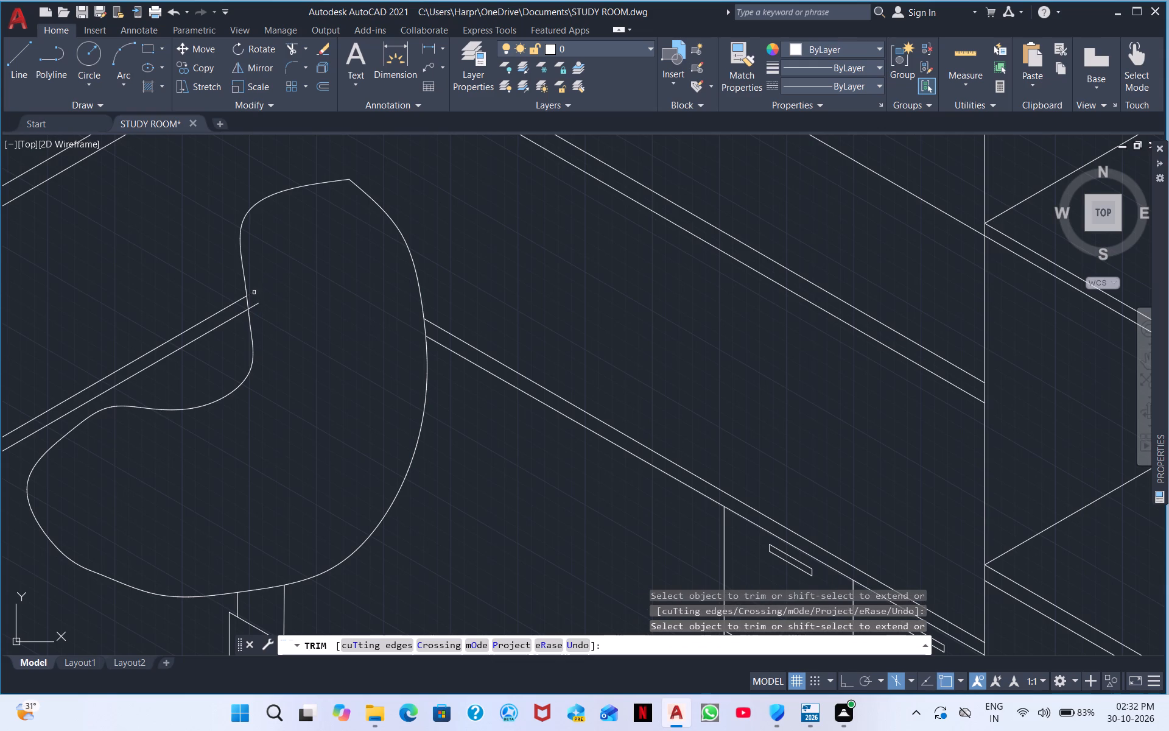
pyautogui.click(255, 308)
pyautogui.rightClick(298, 334)
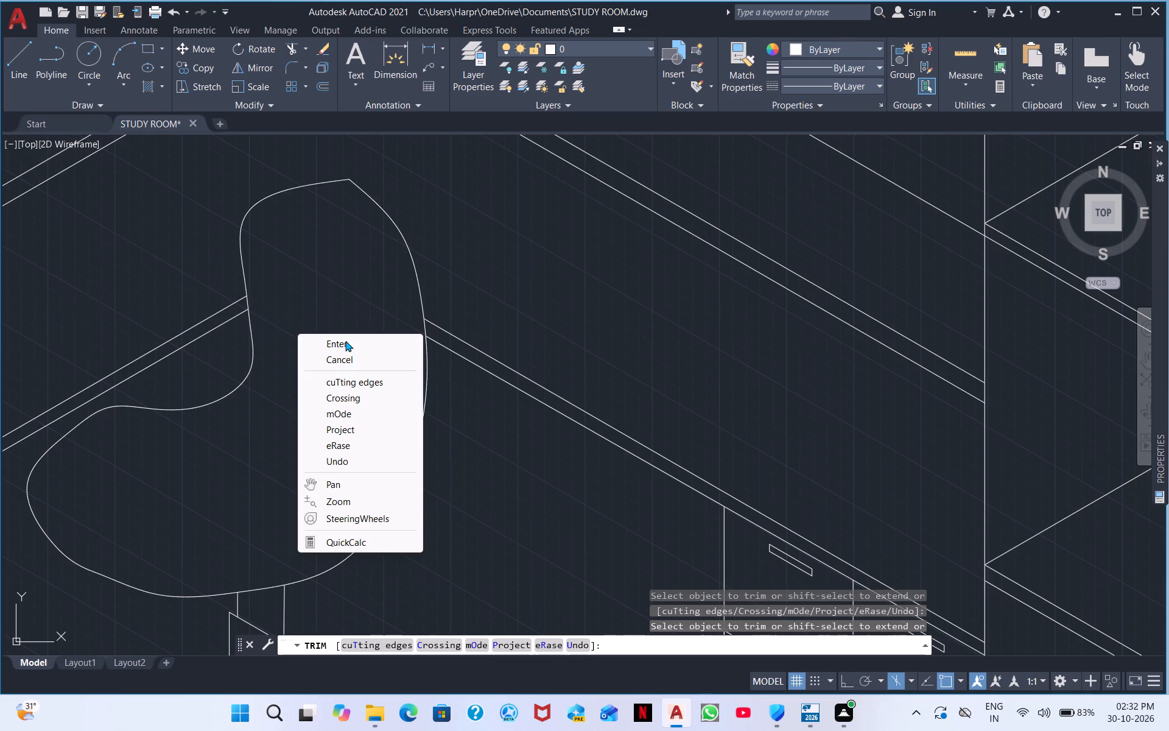
pyautogui.click(345, 341)
# Examine how the chair sits between the desk wings within the whole room drawing.
pyautogui.moveTo(462, 305); pyautogui.dragTo(289, 90, button='middle')
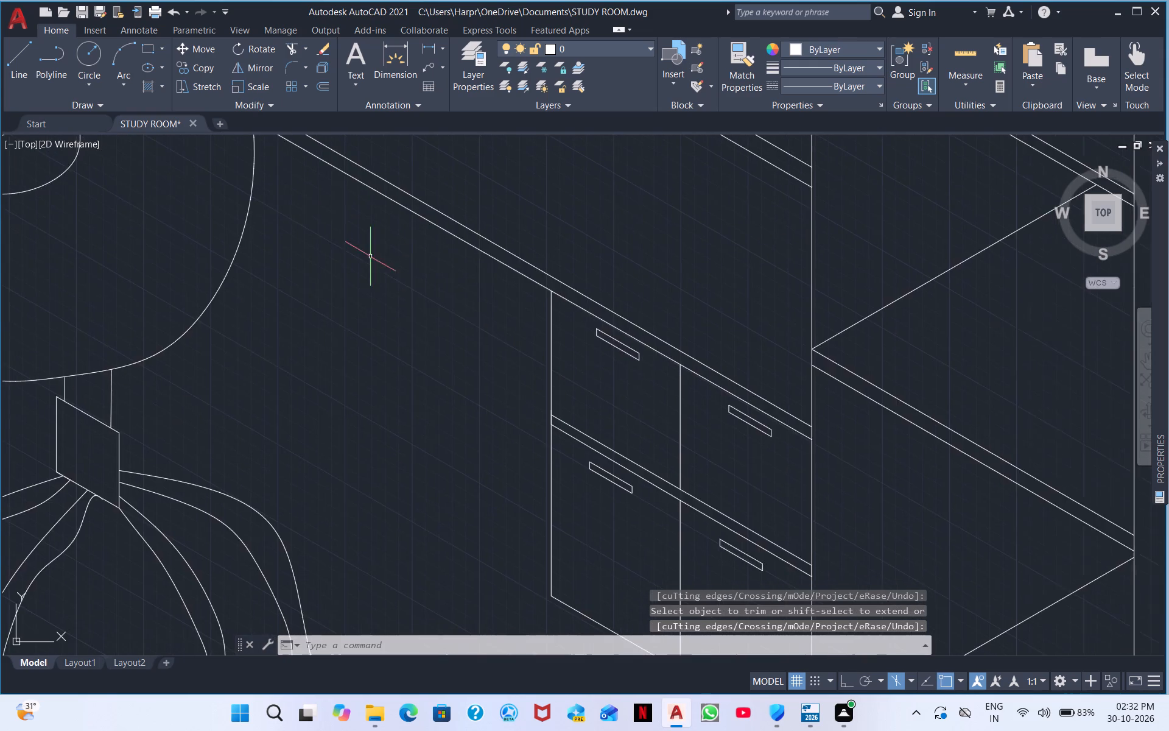
pyautogui.scroll(-1, 425, 315)
pyautogui.middleClick(408, 325)
pyautogui.scroll(-2, 408, 324)
pyautogui.moveTo(386, 327); pyautogui.dragTo(526, 426, button='middle')
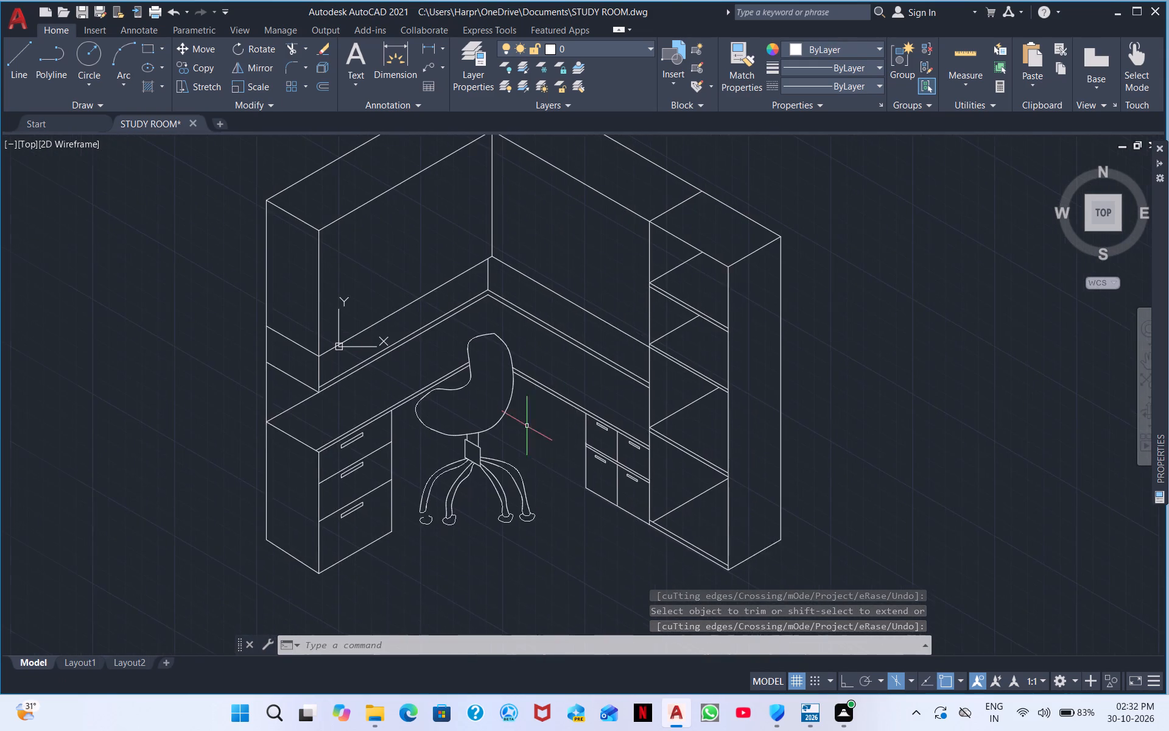
pyautogui.scroll(3, 510, 364)
pyautogui.moveTo(336, 357); pyautogui.dragTo(541, 389, button='middle')
pyautogui.scroll(-2, 535, 390)
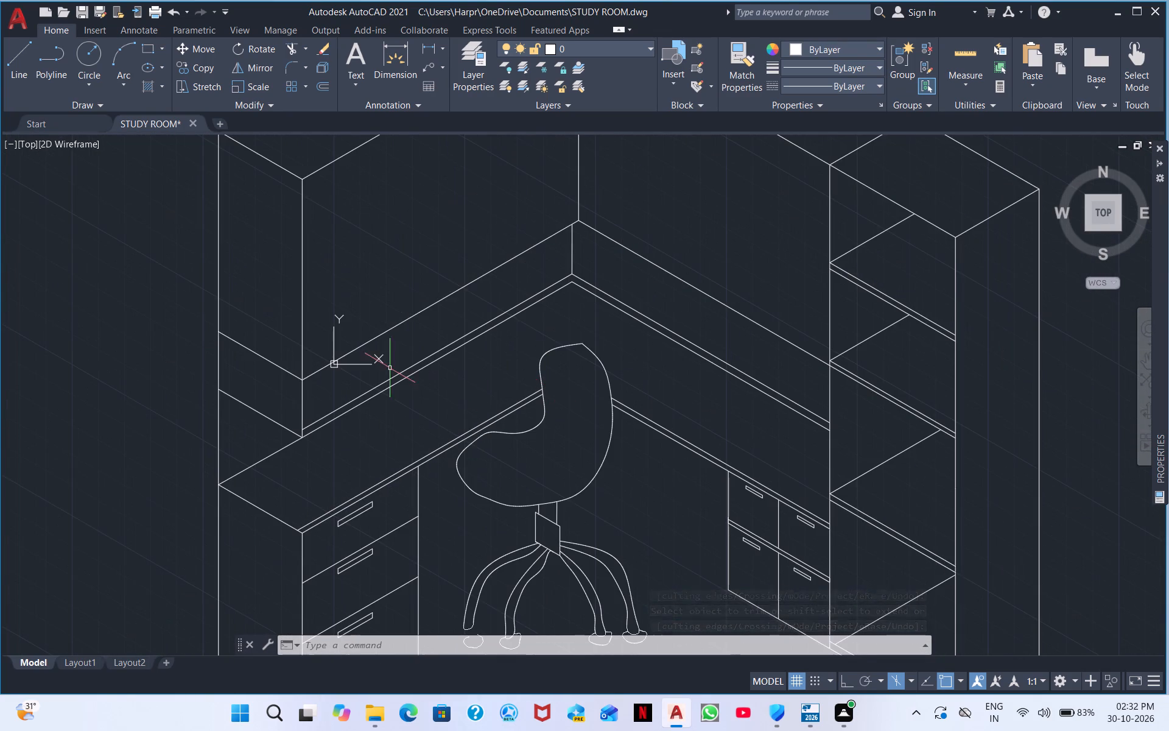
pyautogui.moveTo(363, 351); pyautogui.dragTo(416, 440, button='middle')
pyautogui.moveTo(542, 370); pyautogui.dragTo(347, 288, button='middle')
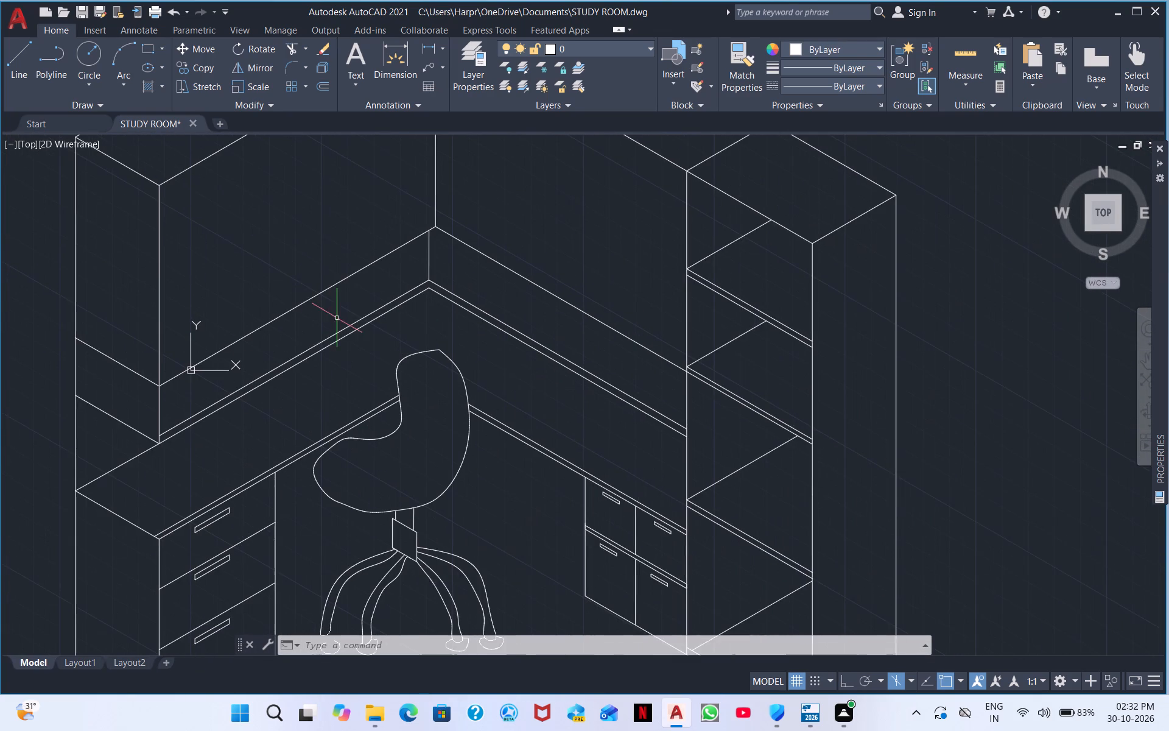
# Move the UCS origin off the desk's back panel into the empty space to the left of the furniture.
pyautogui.scroll(2, 202, 361)
pyautogui.moveTo(174, 384); pyautogui.dragTo(173, 384)
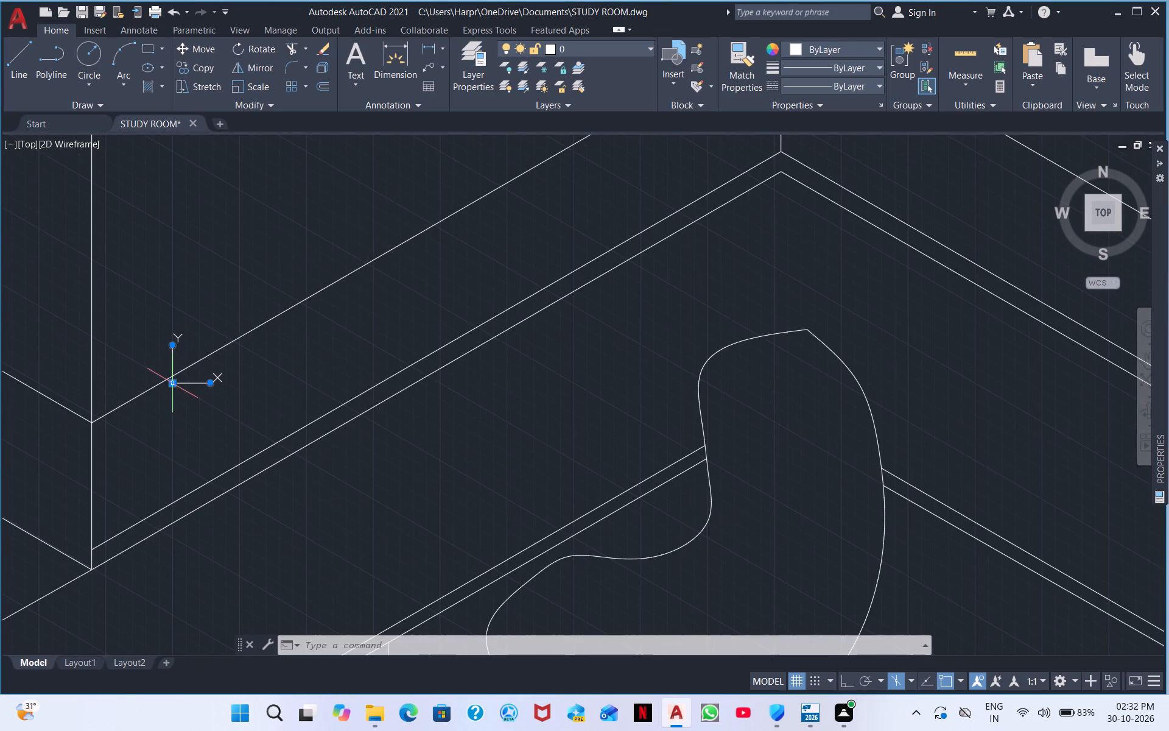
pyautogui.moveTo(173, 384); pyautogui.dragTo(130, 412)
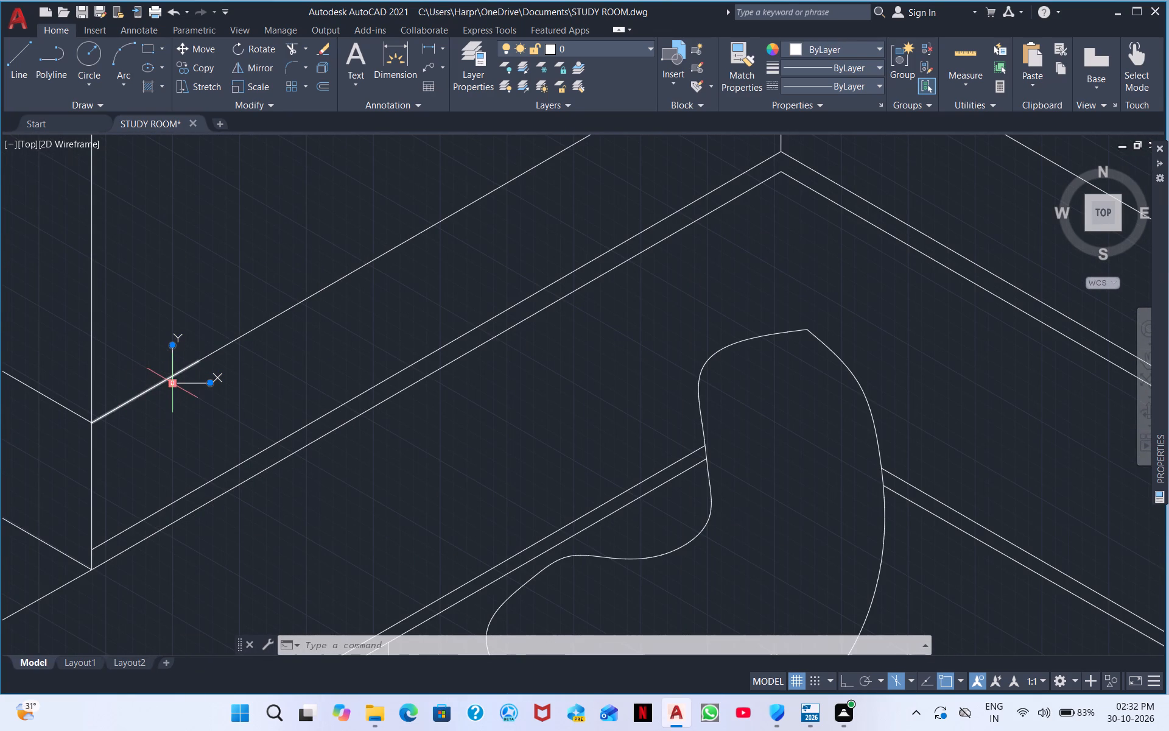
pyautogui.moveTo(175, 383); pyautogui.dragTo(147, 395)
pyautogui.click(177, 383)
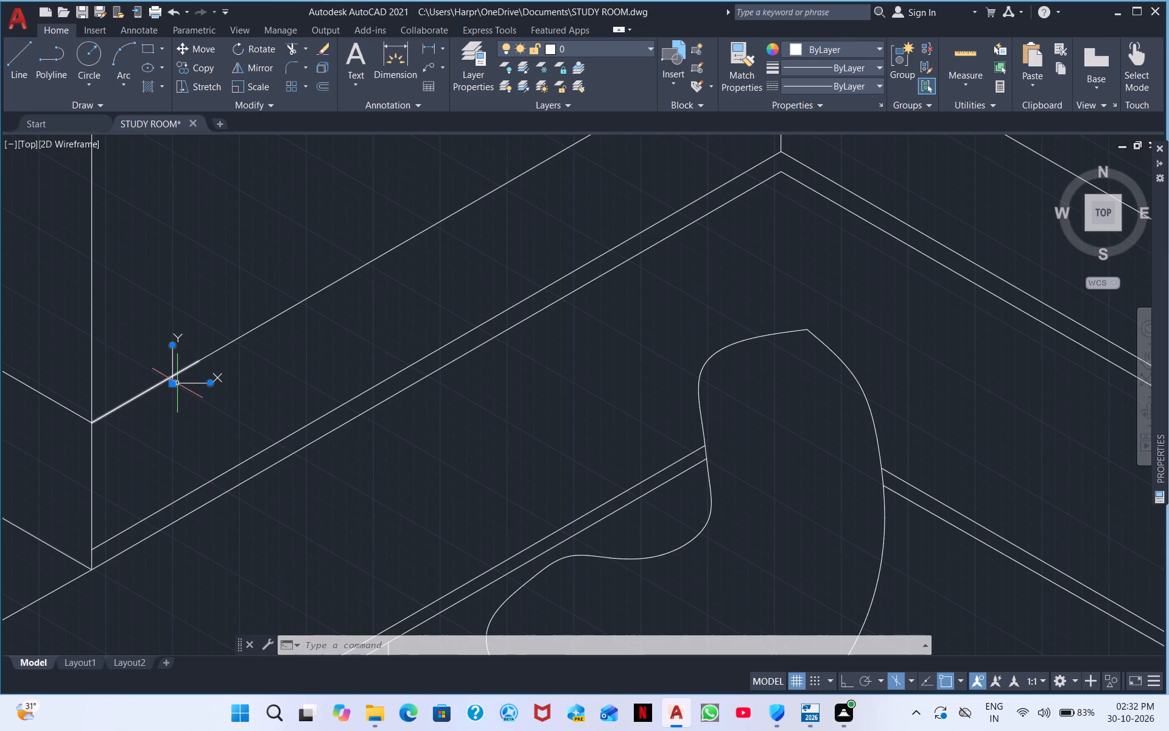
pyautogui.click(175, 384)
pyautogui.moveTo(173, 382); pyautogui.dragTo(29, 446)
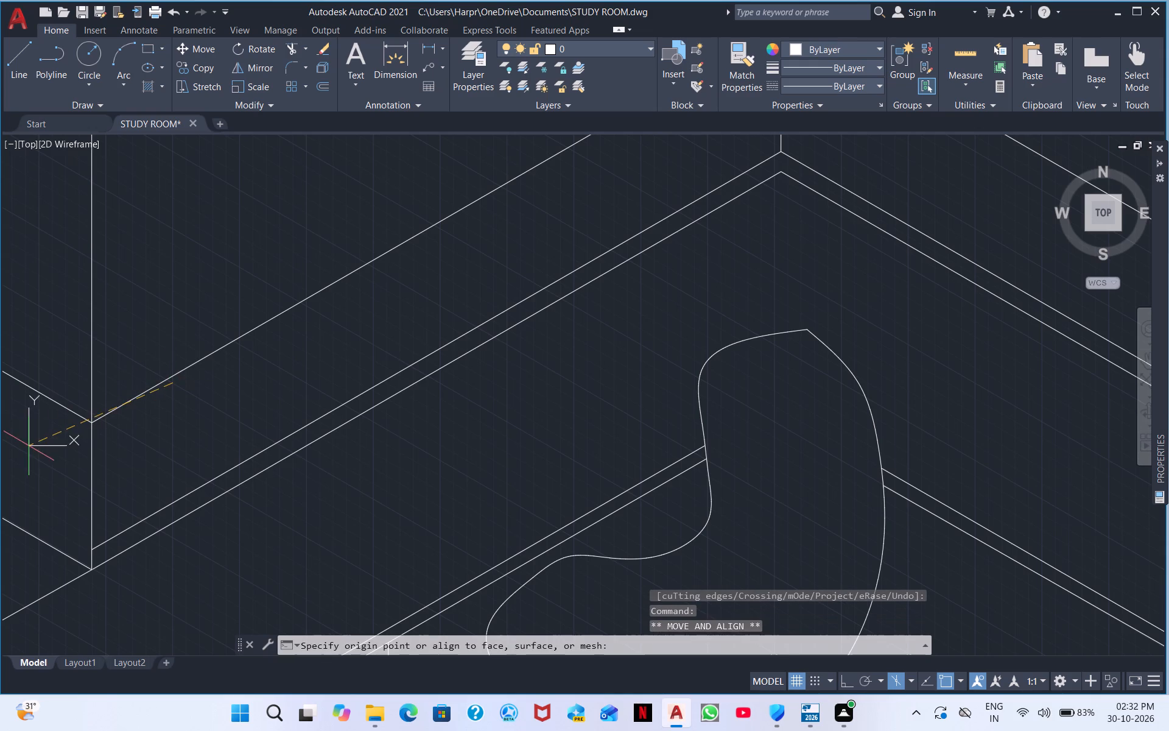
pyautogui.moveTo(29, 446); pyautogui.dragTo(37, 515)
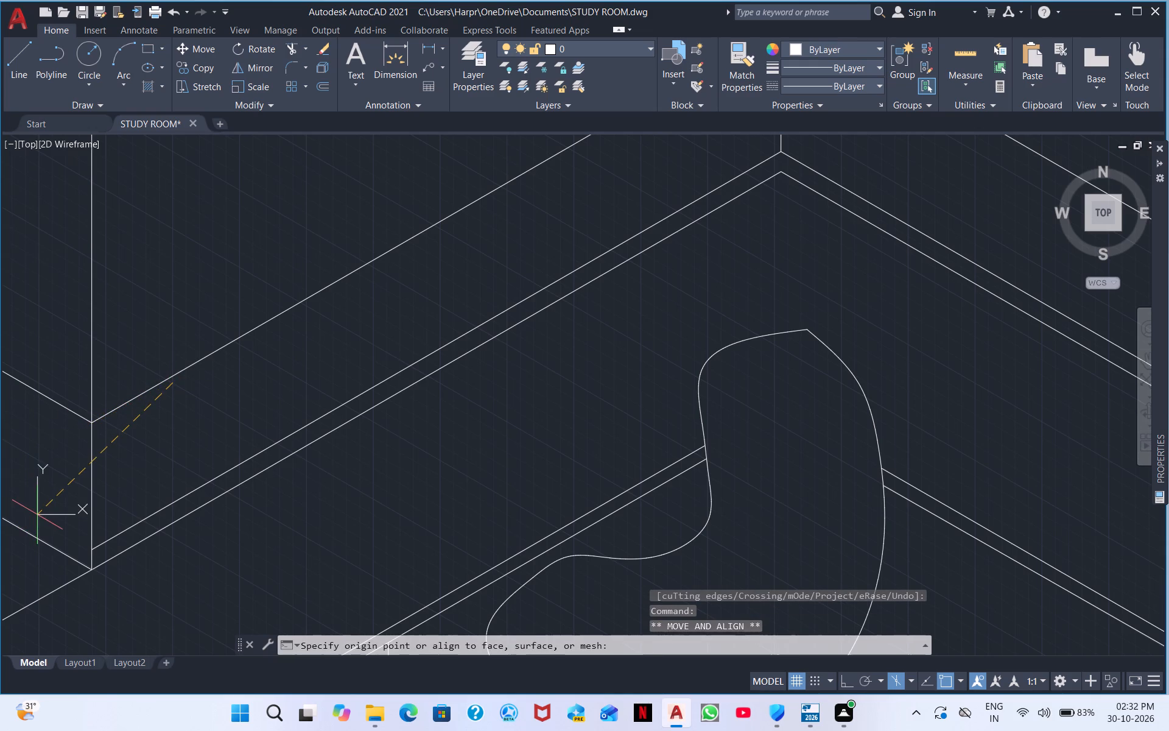
pyautogui.moveTo(37, 515); pyautogui.dragTo(579, 339)
pyautogui.moveTo(226, 433); pyautogui.dragTo(579, 339, button='middle')
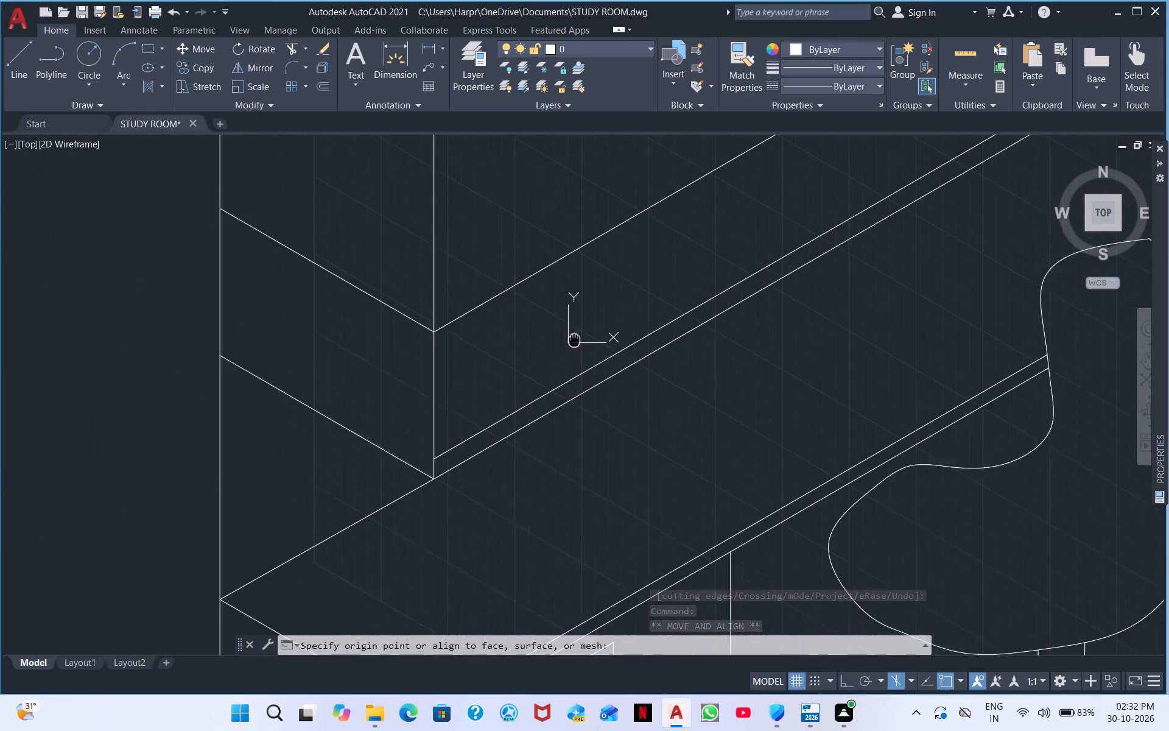
pyautogui.moveTo(579, 339); pyautogui.dragTo(590, 336, button='middle')
pyautogui.moveTo(579, 339); pyautogui.dragTo(40, 537)
pyautogui.click(38, 536)
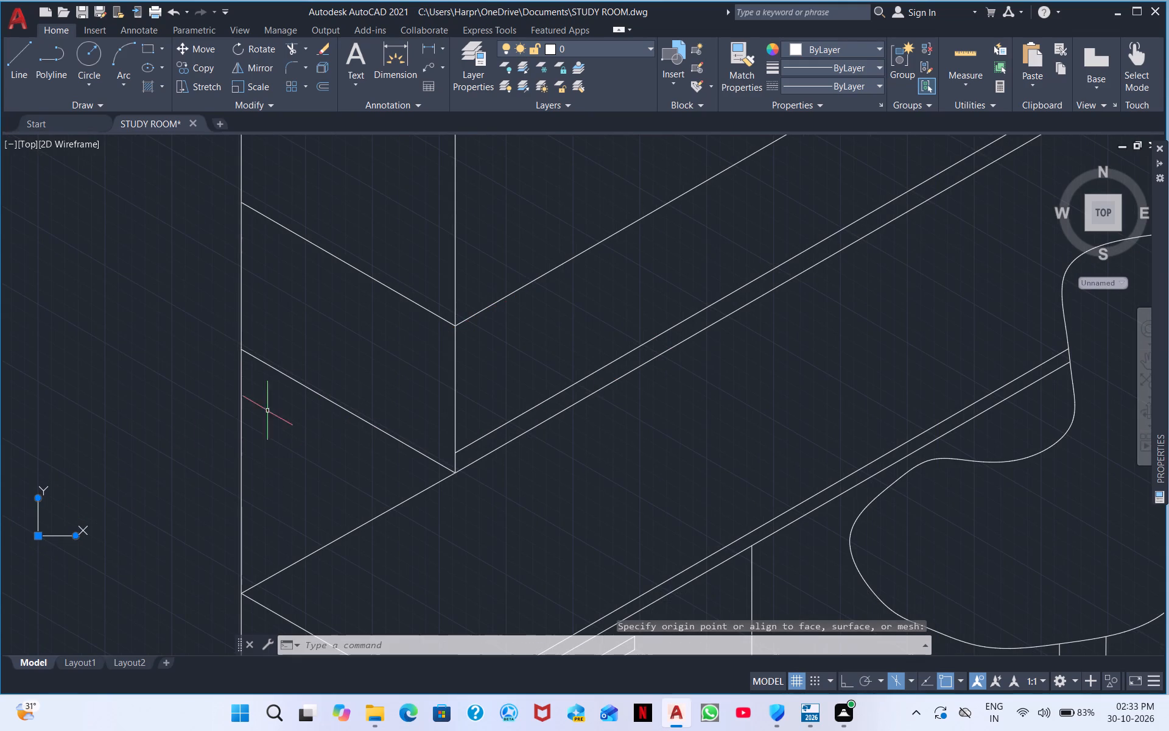
# With Ortho on, draw a vertical line on the left upper cabinet's front face, from its top edge to its bottom edge.
pyautogui.moveTo(547, 289); pyautogui.dragTo(440, 192, button='middle')
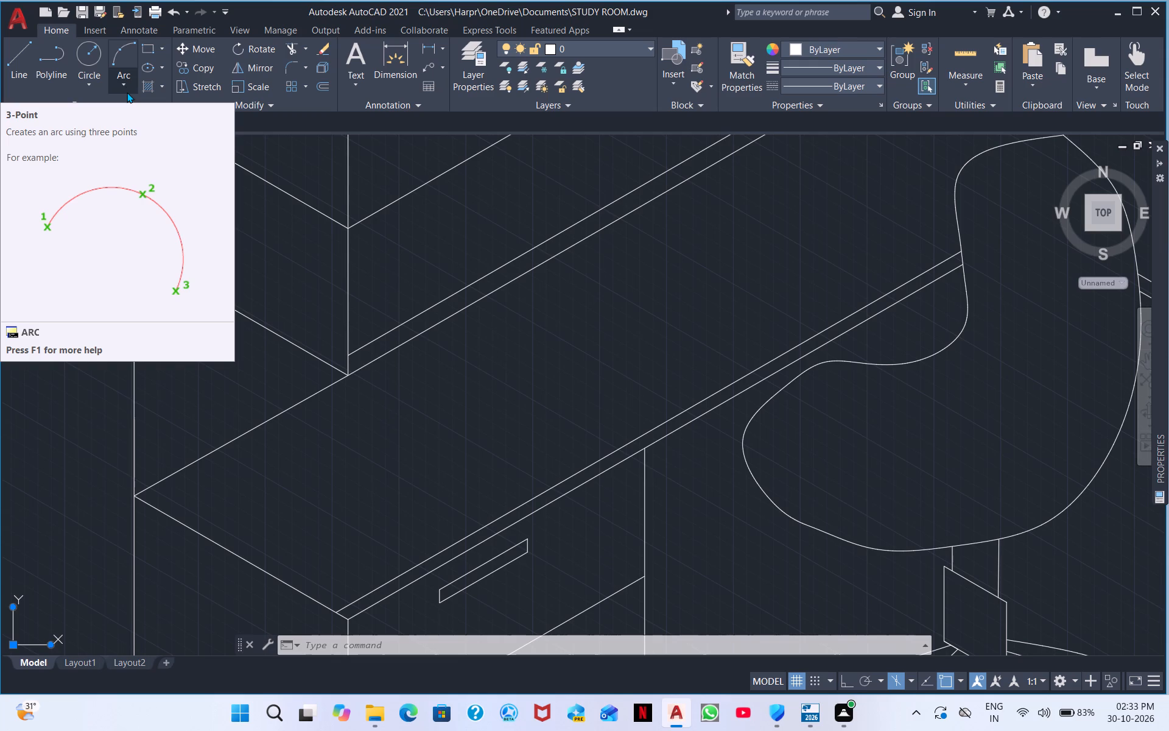
pyautogui.scroll(-1, 166, 0)
pyautogui.scroll(-2, 257, 133)
pyautogui.moveTo(377, 231); pyautogui.dragTo(21, 381, button='middle')
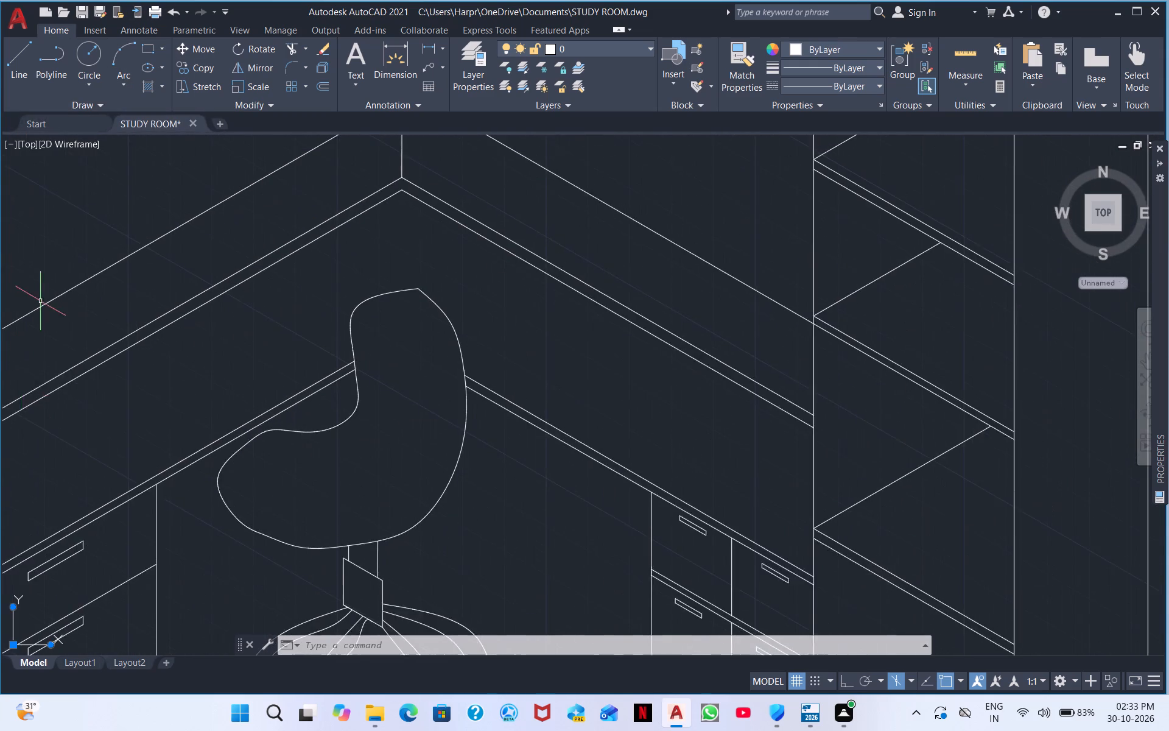
pyautogui.scroll(-1, 40, 301)
pyautogui.moveTo(120, 248); pyautogui.dragTo(371, 250, button='middle')
pyautogui.scroll(-1, 371, 250)
pyautogui.moveTo(357, 234); pyautogui.dragTo(272, 314, button='middle')
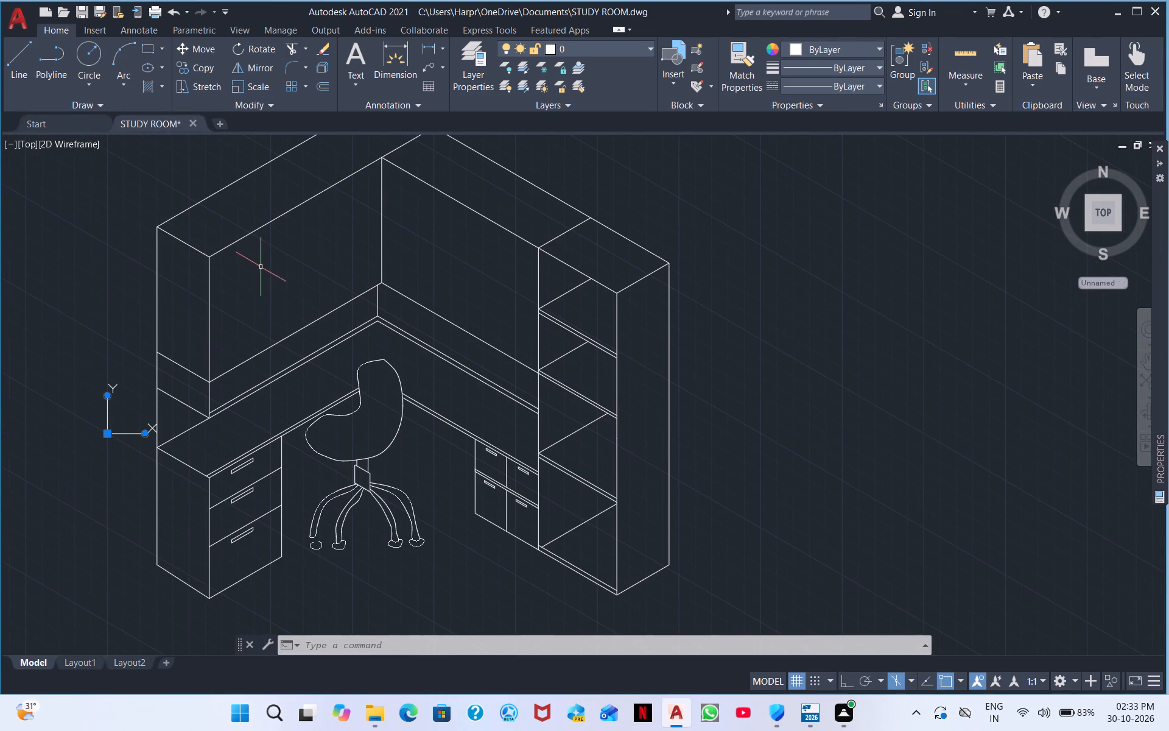
pyautogui.moveTo(263, 253); pyautogui.dragTo(256, 285, button='middle')
pyautogui.click(22, 67)
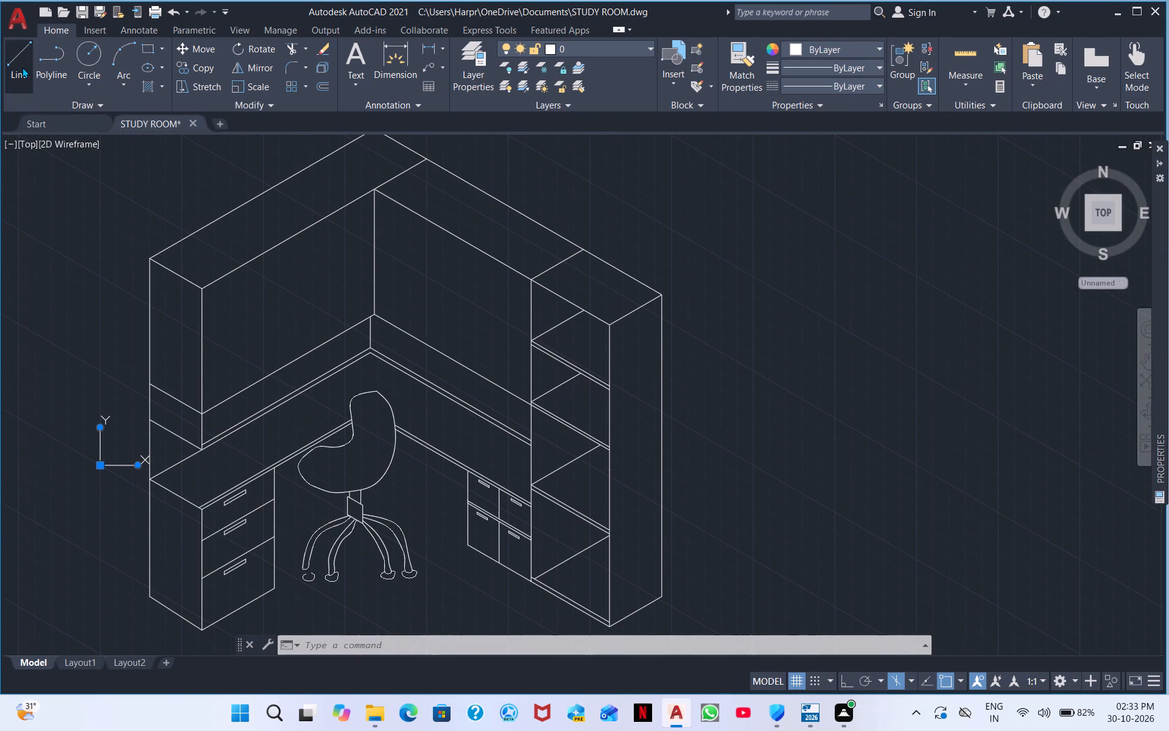
pyautogui.moveTo(244, 266); pyautogui.dragTo(246, 274)
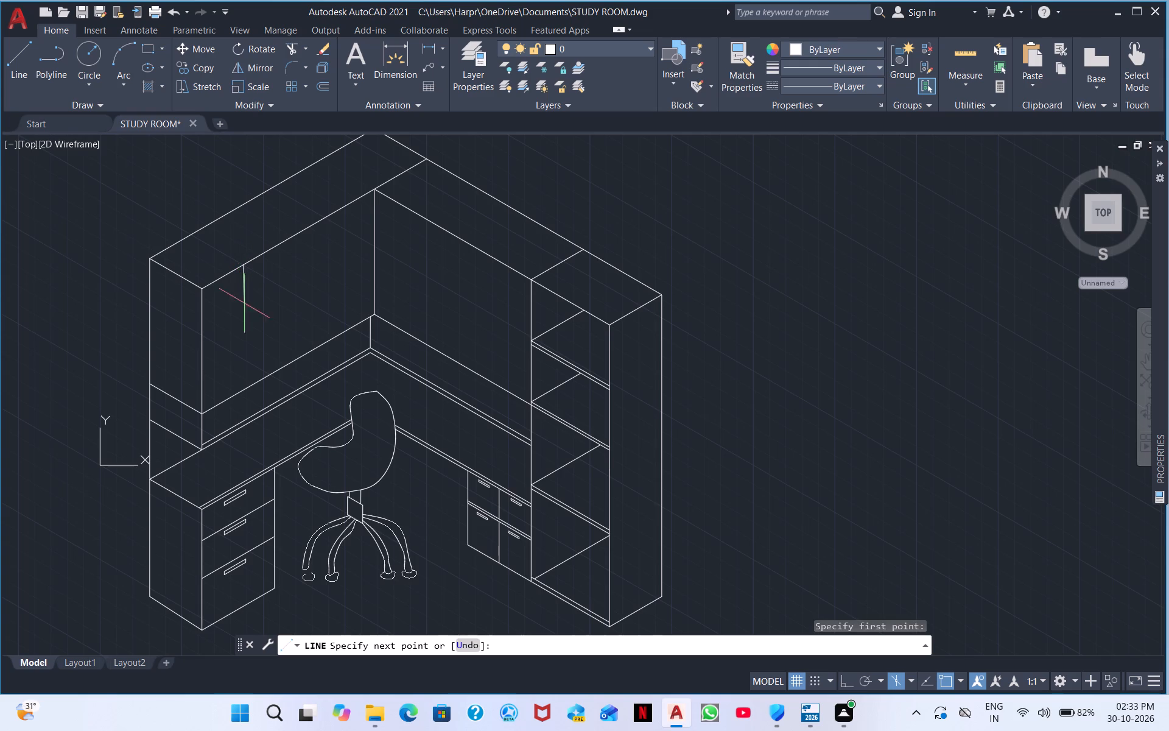
pyautogui.click(846, 679)
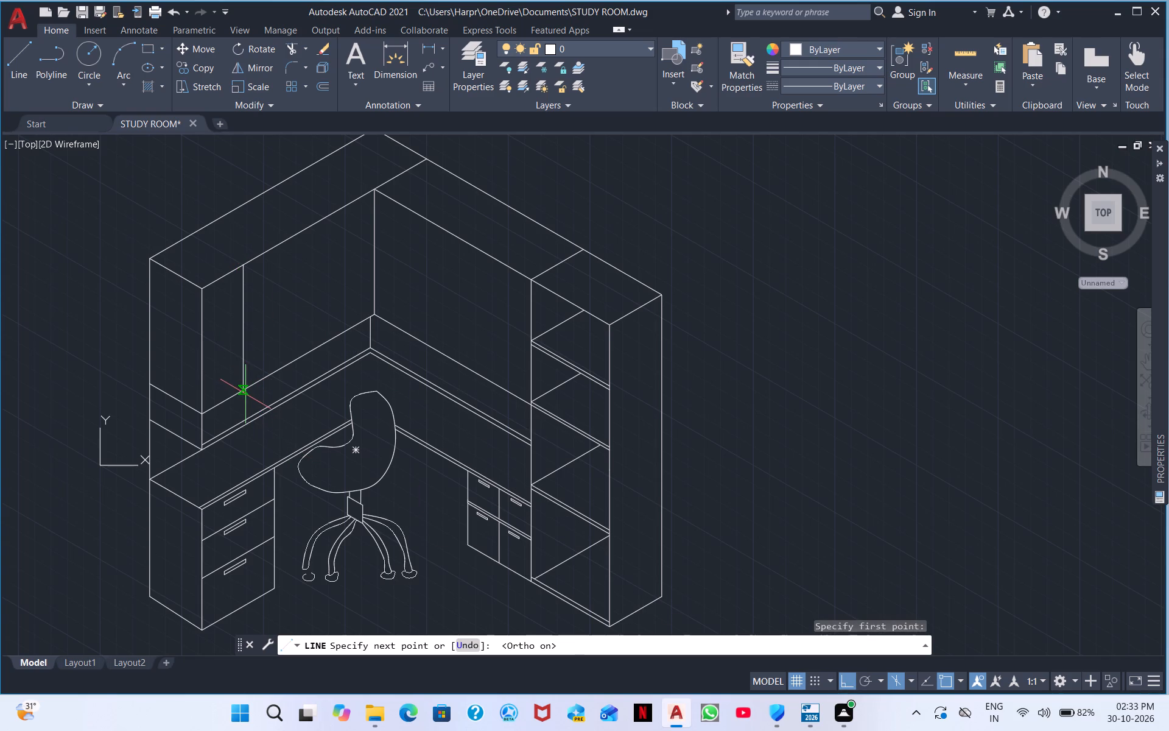
pyautogui.scroll(4, 245, 394)
pyautogui.click(225, 370)
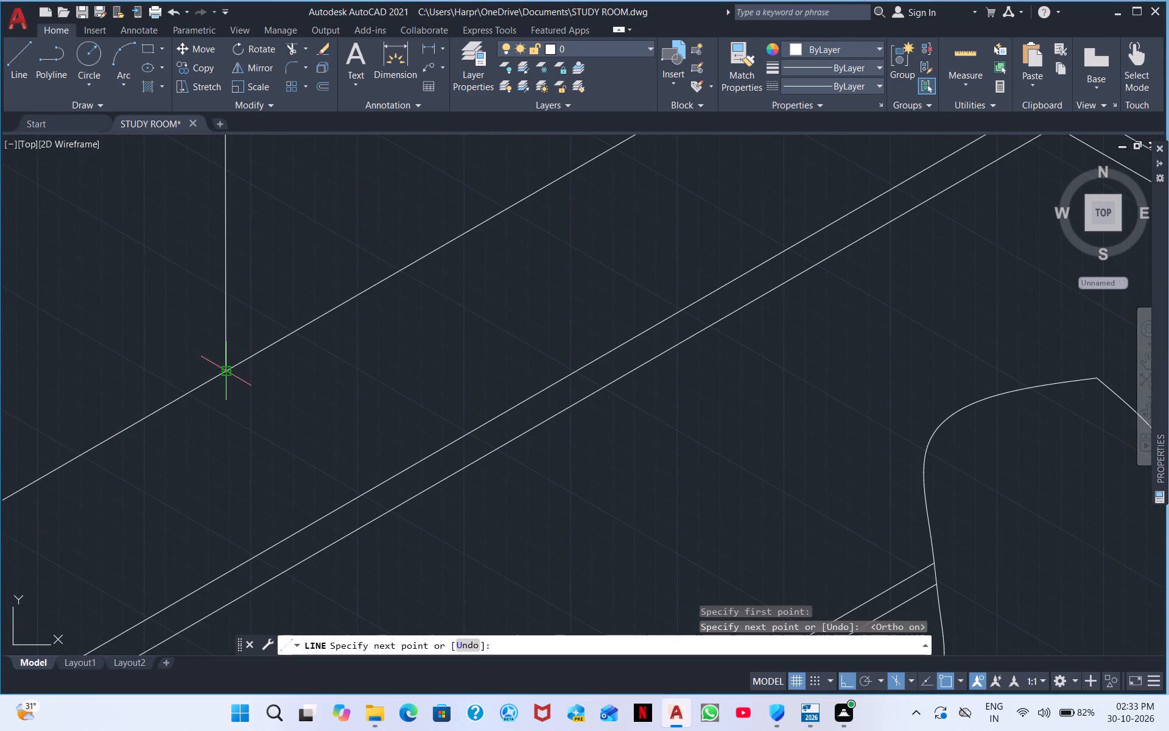
pyautogui.rightClick(247, 364)
pyautogui.click(298, 377)
# Draw a second vertical line close to the left of the first, from the cabinet's top edge to just past its bottom edge.
pyautogui.scroll(-2, 226, 335)
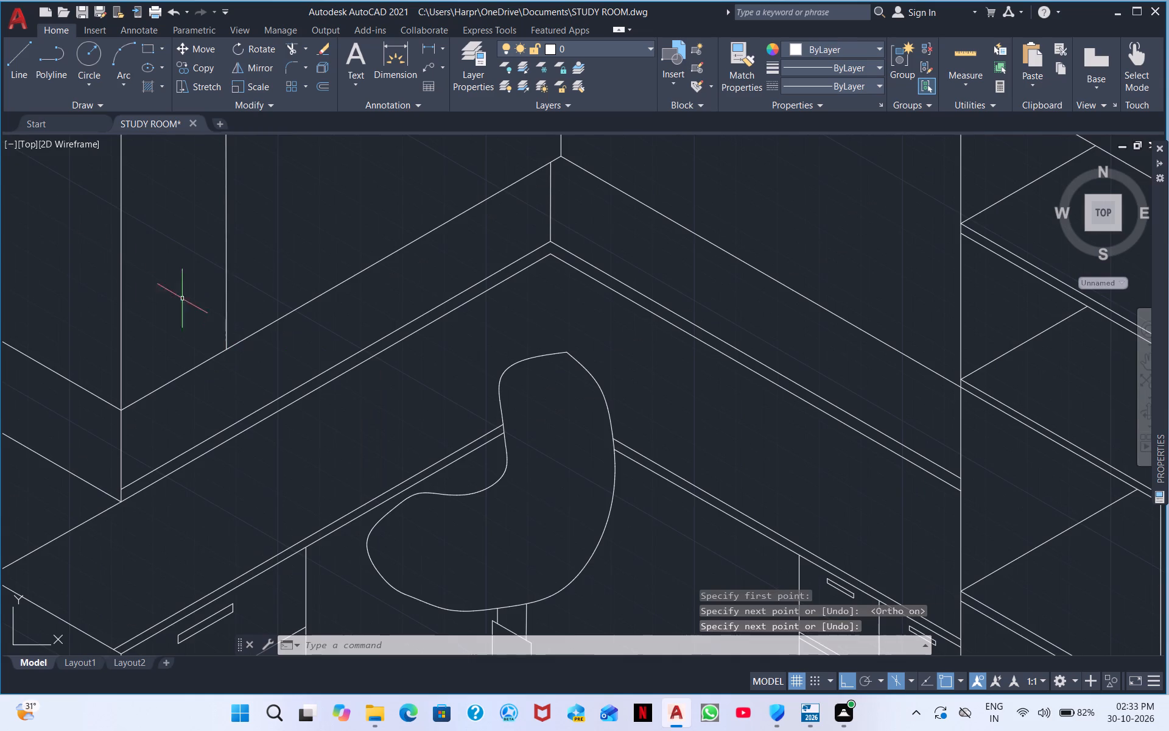
pyautogui.moveTo(100, 238); pyautogui.dragTo(169, 409, button='middle')
pyautogui.rightClick(206, 362)
pyautogui.click(286, 368)
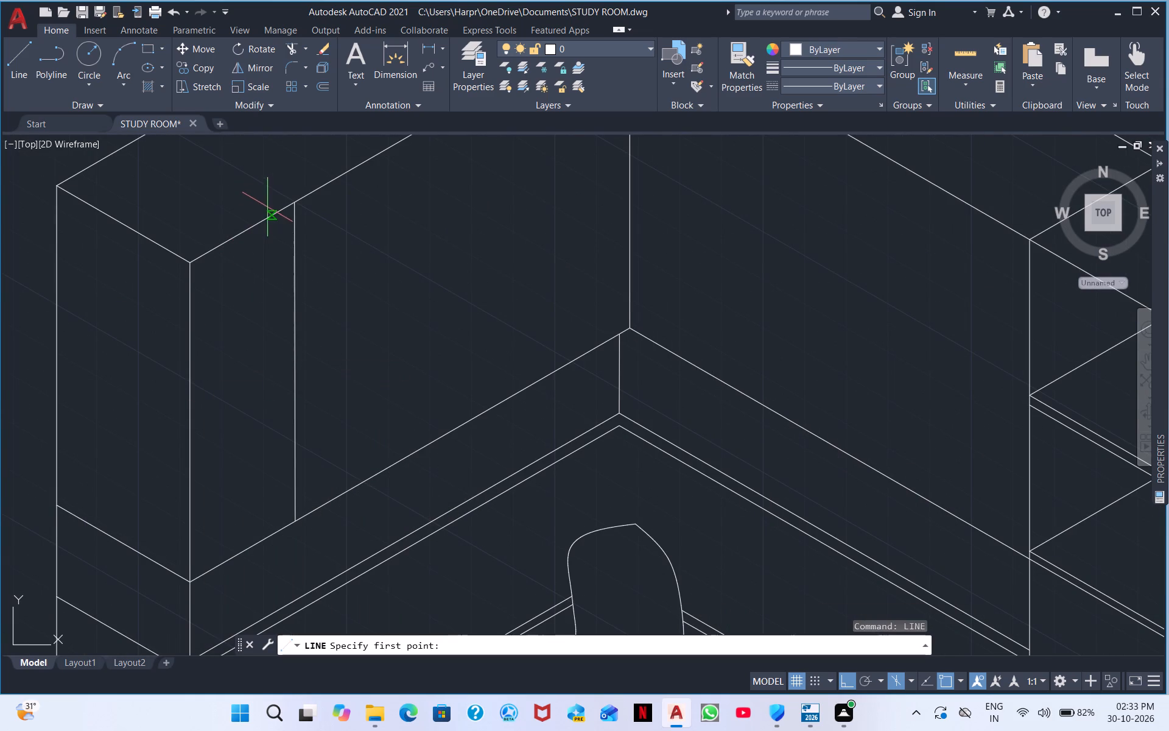
pyautogui.moveTo(288, 211); pyautogui.dragTo(288, 219)
pyautogui.click(295, 538)
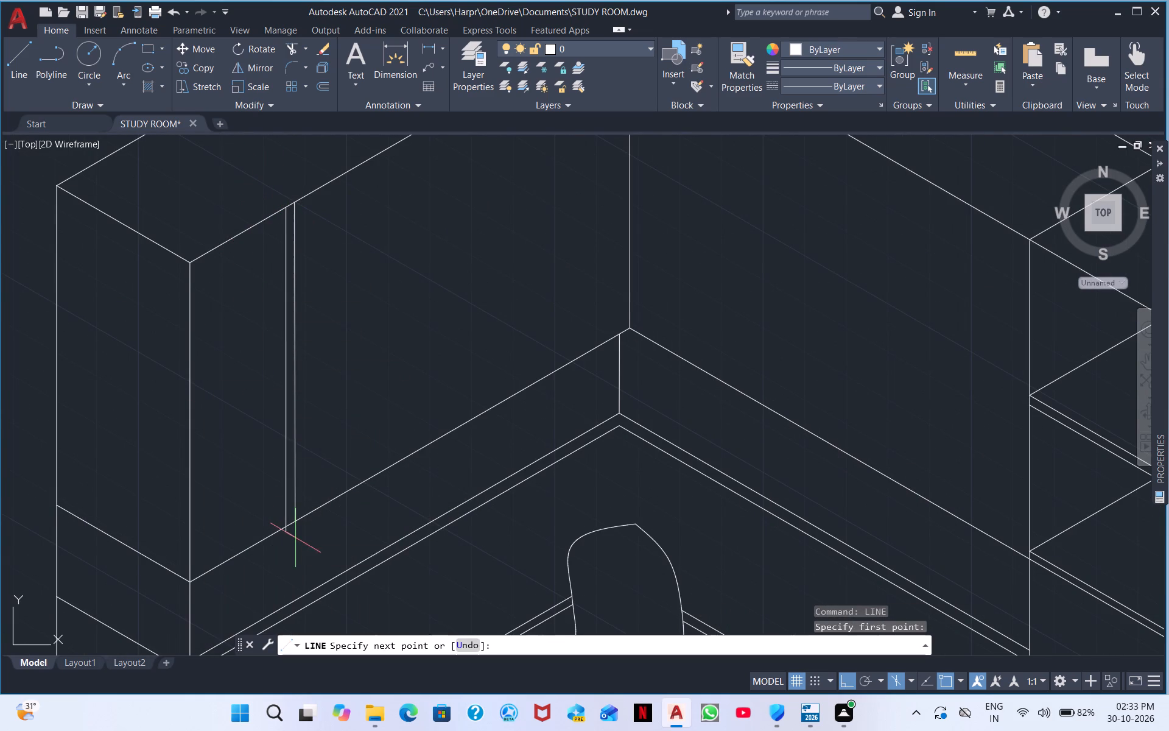
pyautogui.rightClick(332, 520)
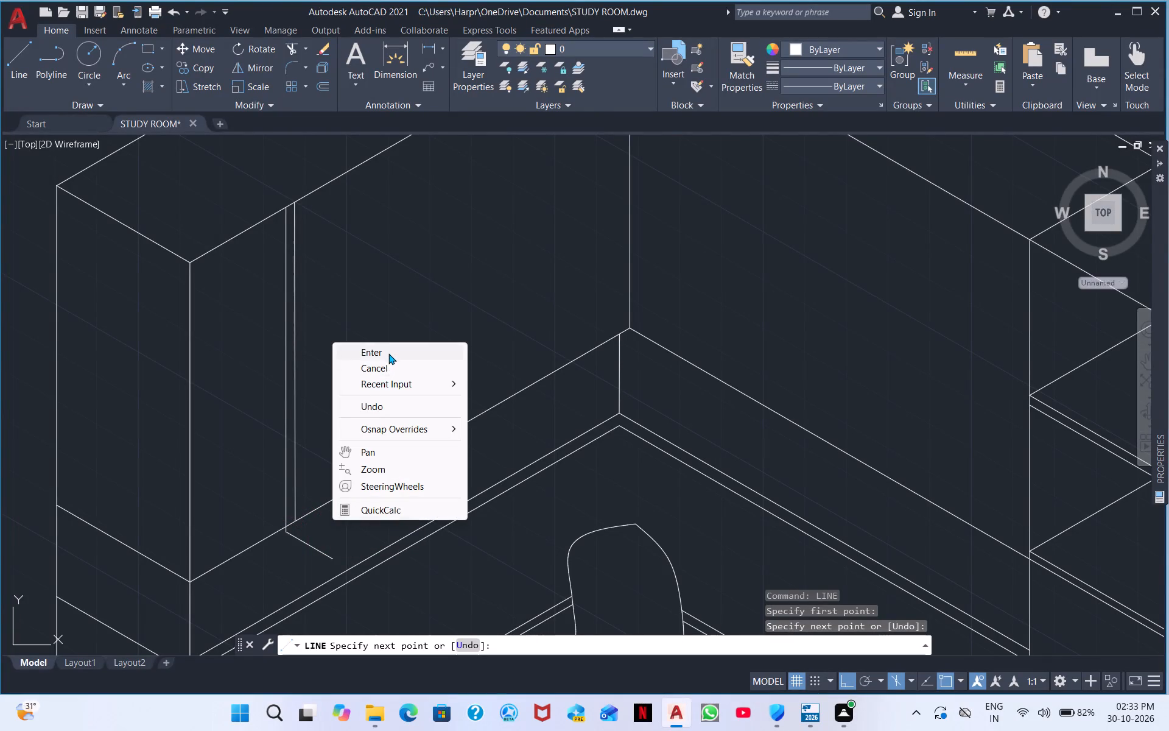
pyautogui.click(390, 351)
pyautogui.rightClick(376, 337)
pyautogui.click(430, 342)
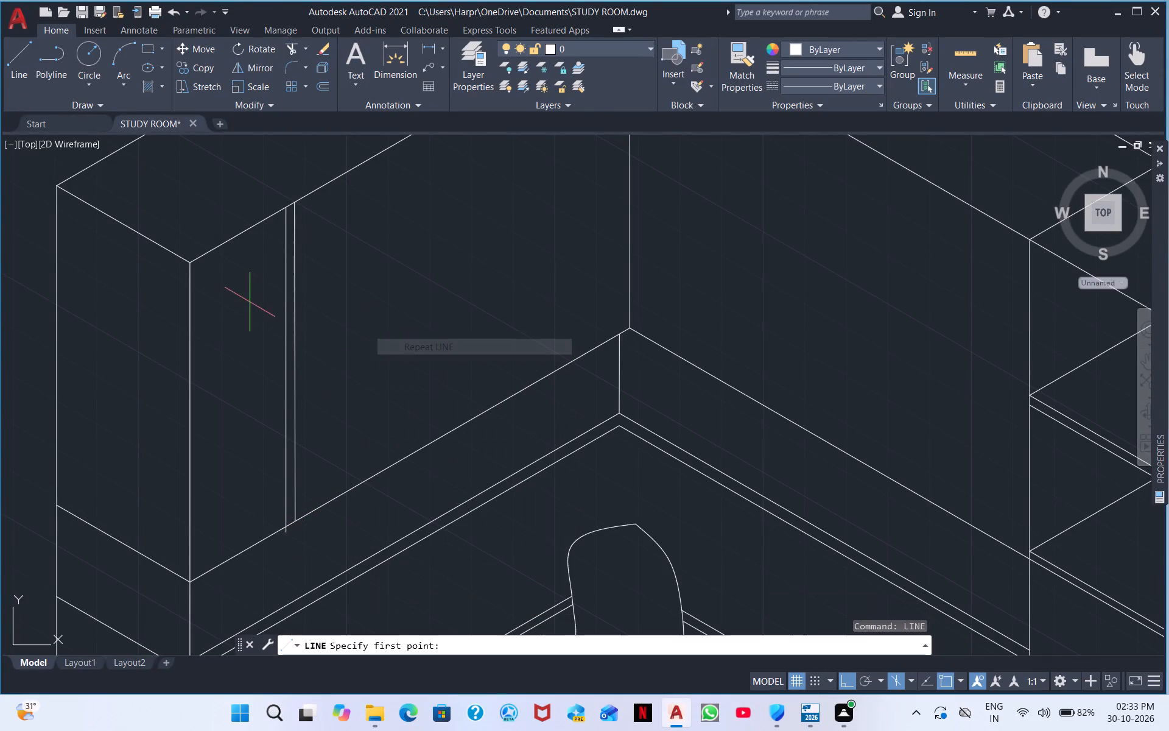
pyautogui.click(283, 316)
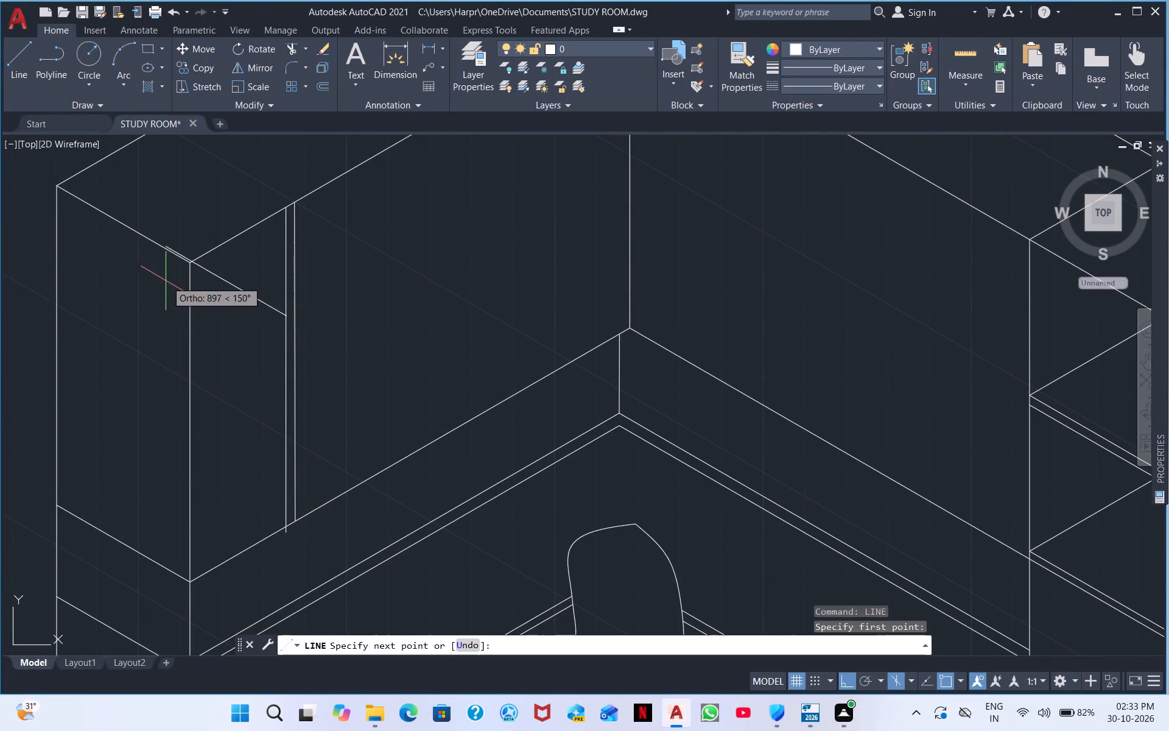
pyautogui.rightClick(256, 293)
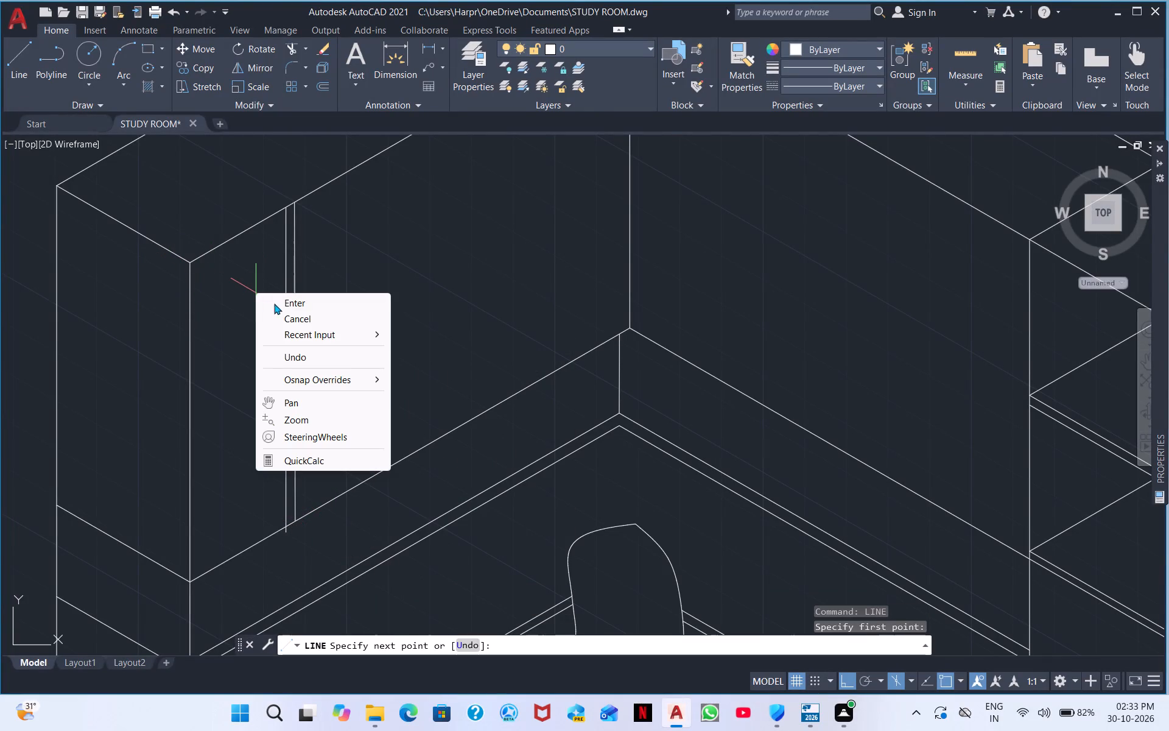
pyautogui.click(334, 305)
# Draw the upper shelf's outline from the left cabinet's top front corner to the nearer divider line, then in Isoplane Top back past the corner edge.
pyautogui.rightClick(356, 291)
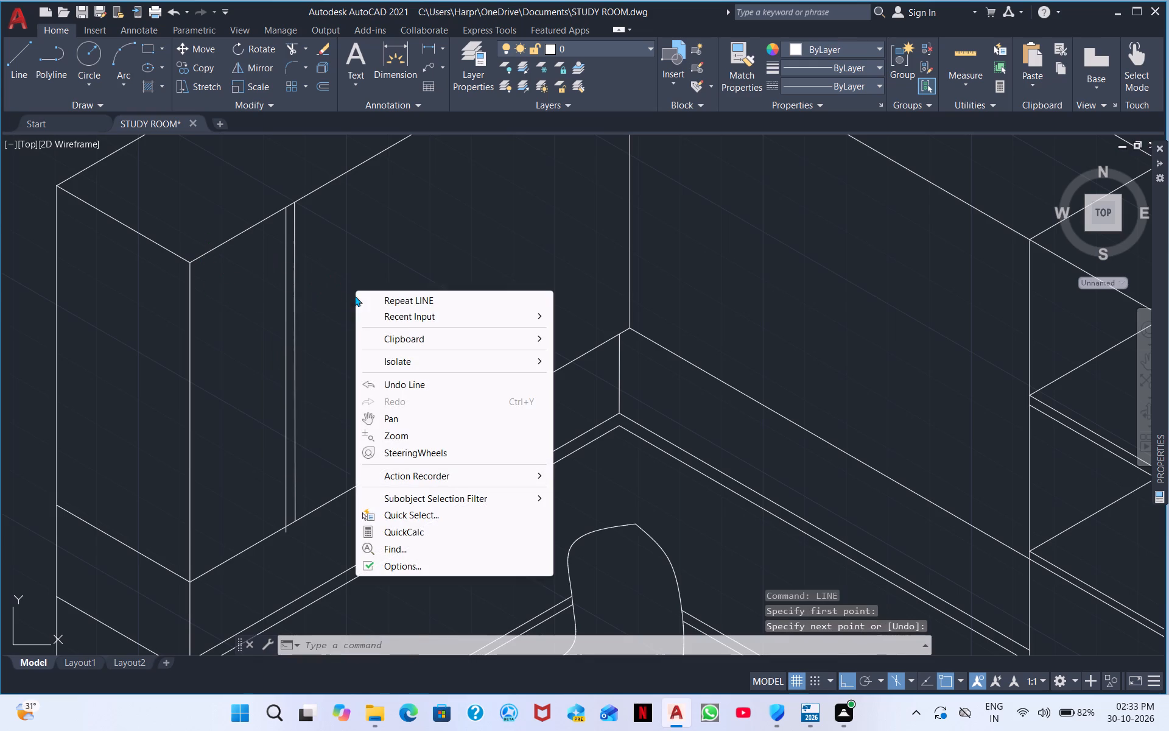
pyautogui.click(432, 299)
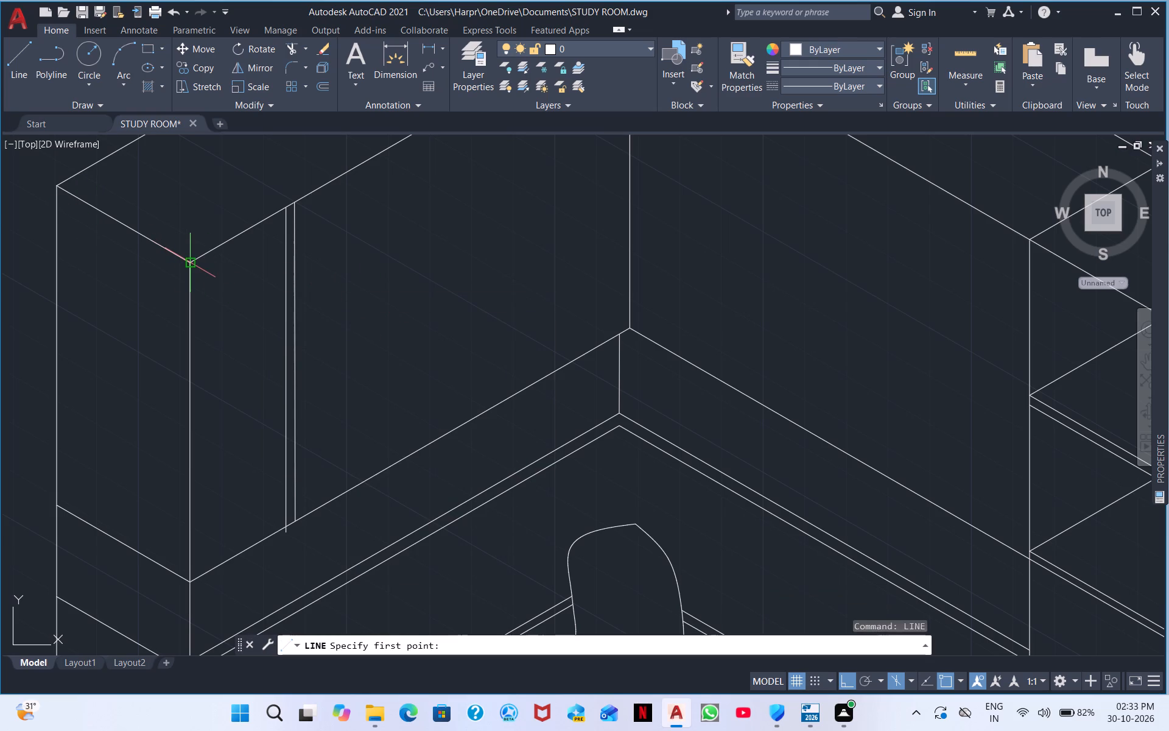
pyautogui.click(191, 260)
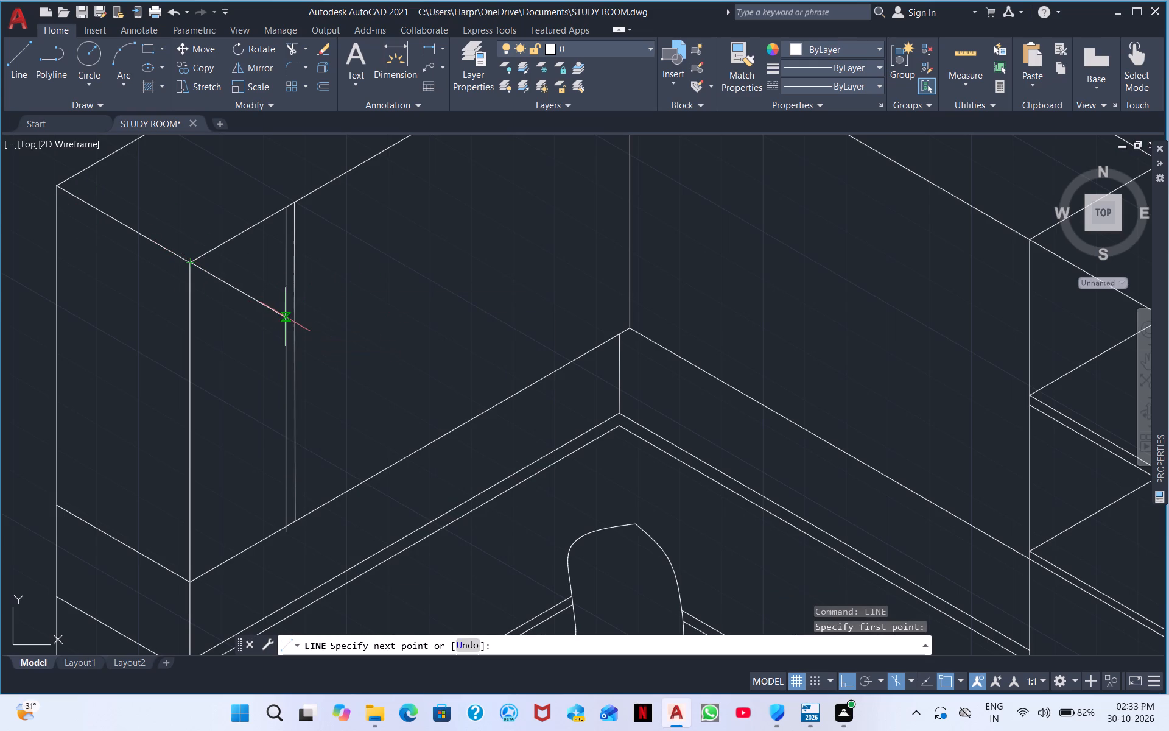
pyautogui.click(287, 319)
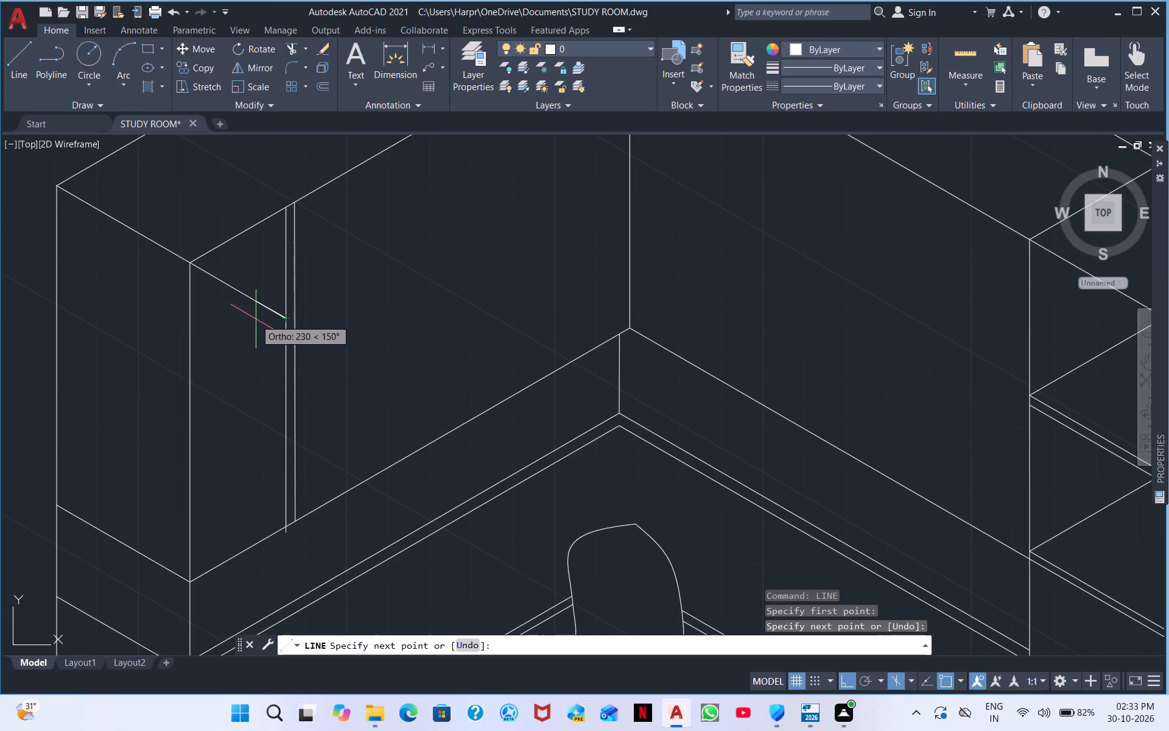
pyautogui.hotkey('ctrl', 'F5')
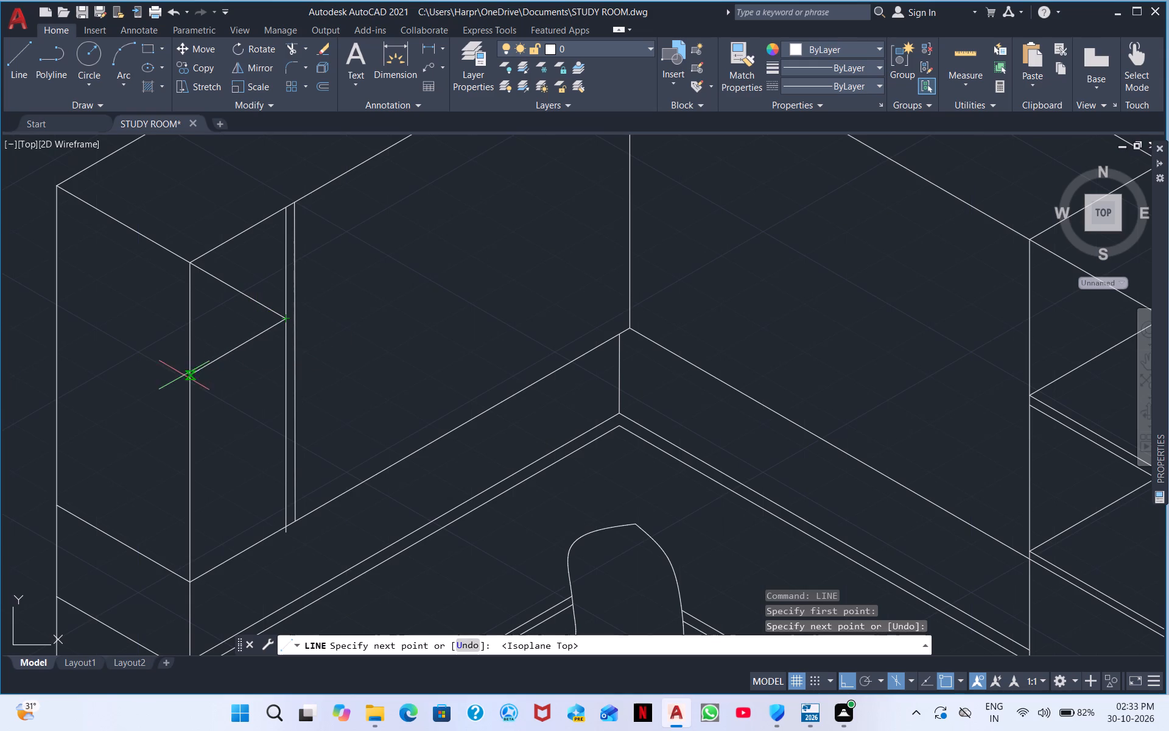
pyautogui.click(167, 384)
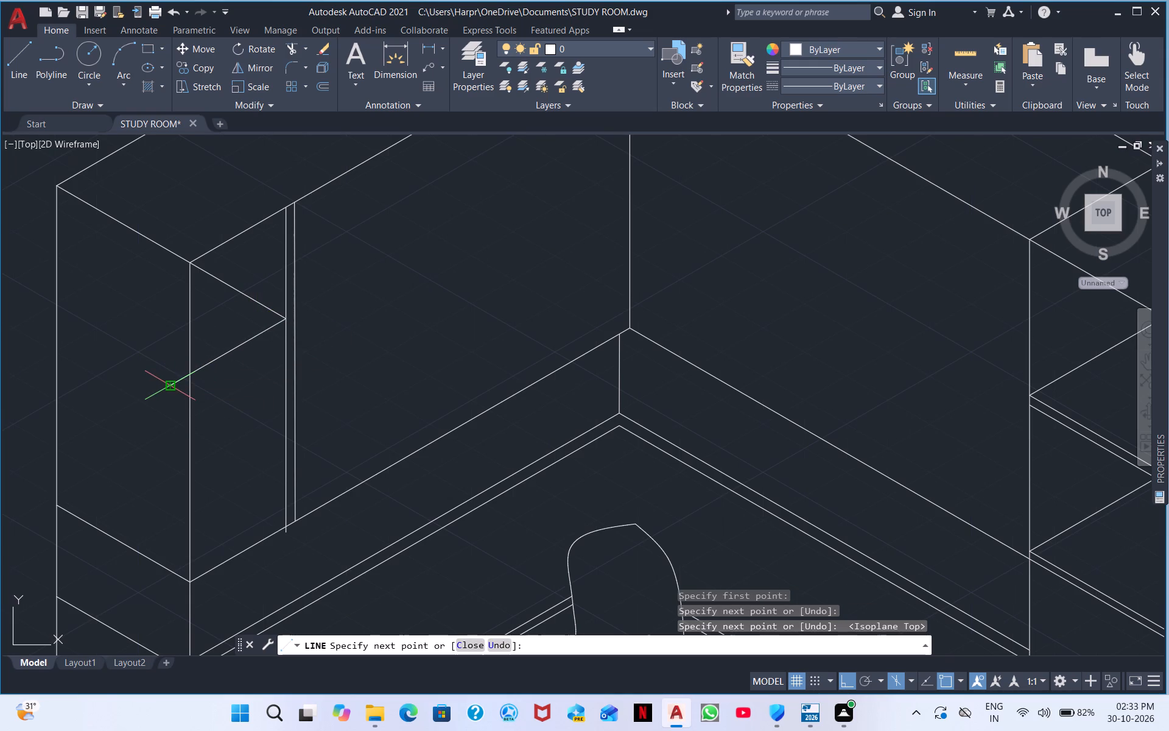
pyautogui.press('Escape')
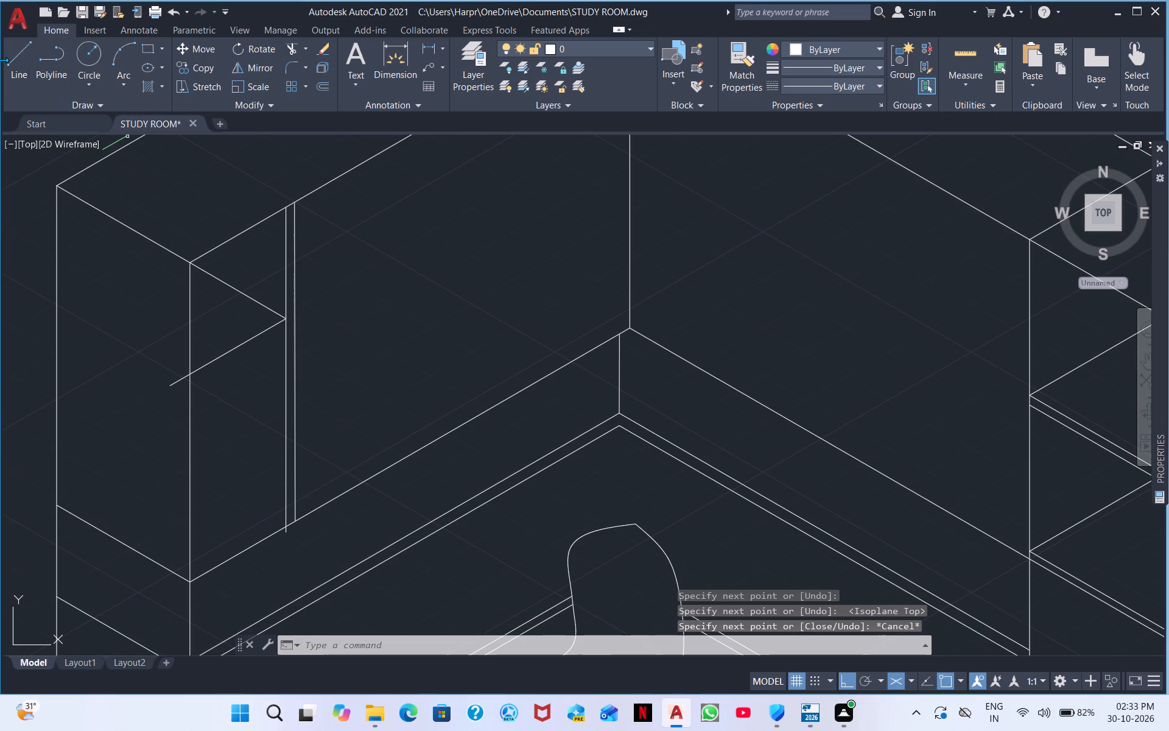
# Draw a parallel line just below the upper shelf's front edge, from the divider to past the cabinet's corner edge, for the shelf thickness.
pyautogui.click(12, 63)
pyautogui.scroll(3, 258, 289)
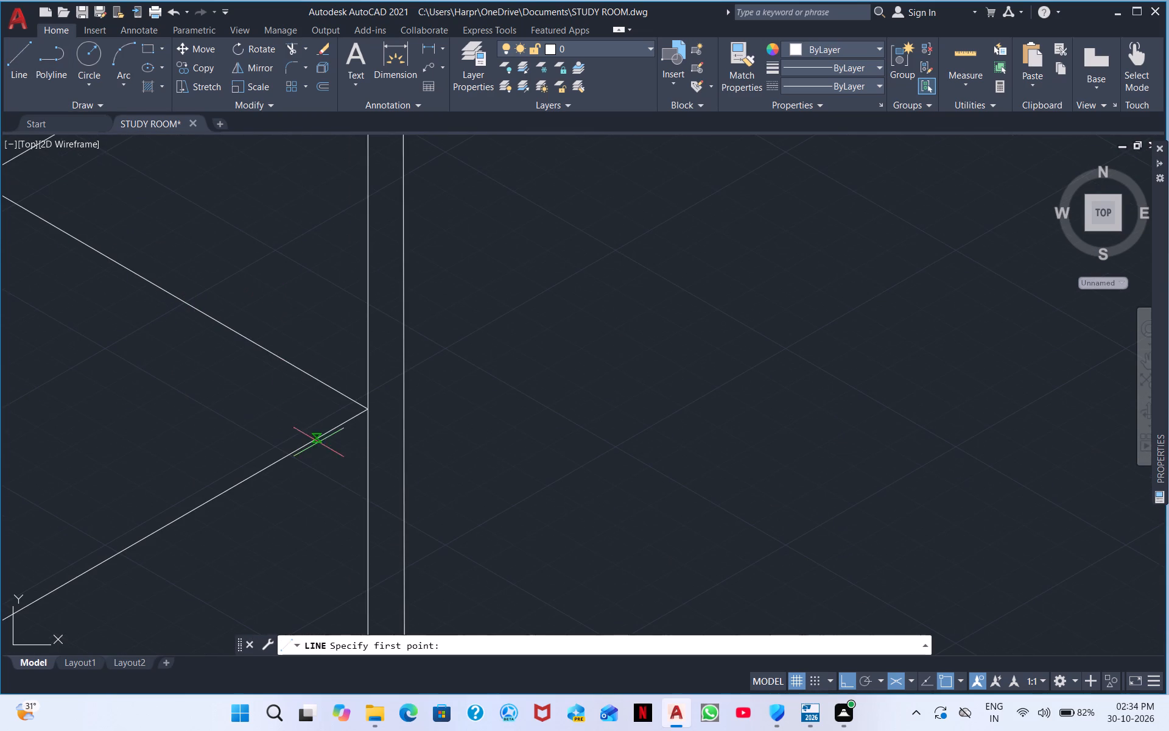
pyautogui.click(367, 427)
pyautogui.moveTo(223, 528); pyautogui.dragTo(223, 527, button='middle')
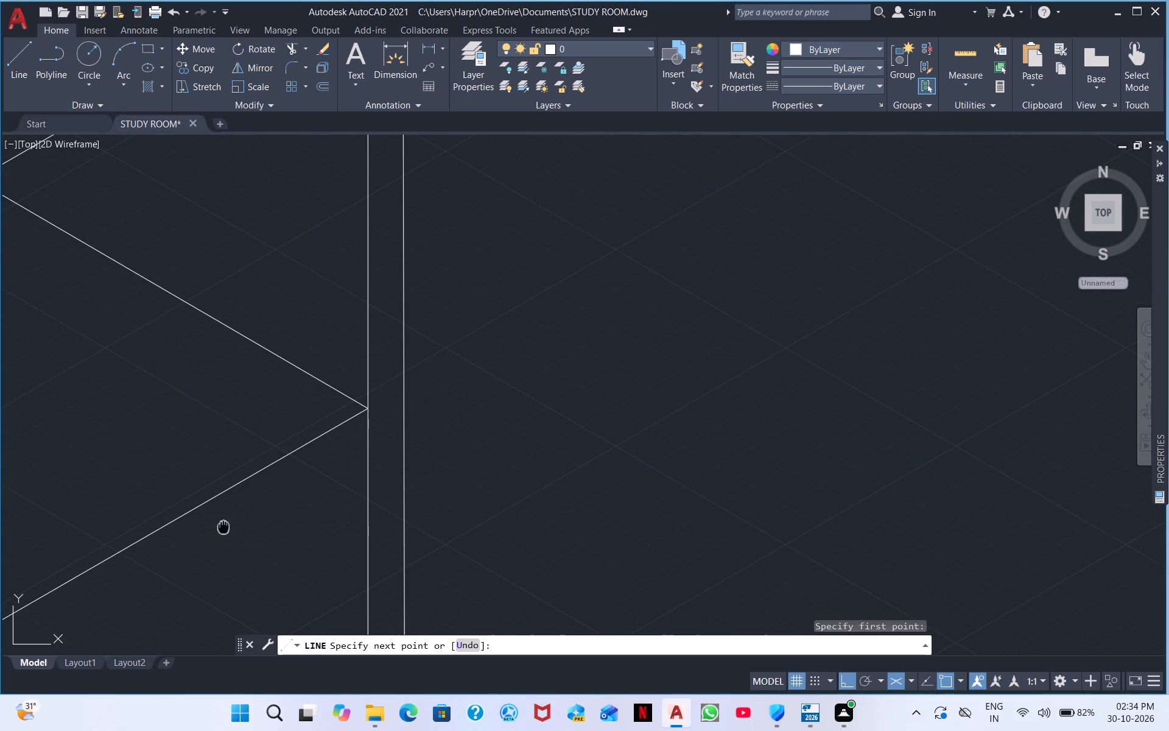
pyautogui.moveTo(223, 527); pyautogui.dragTo(362, 398, button='middle')
pyautogui.scroll(-1, 285, 476)
pyautogui.click(160, 510)
pyautogui.press('Escape')
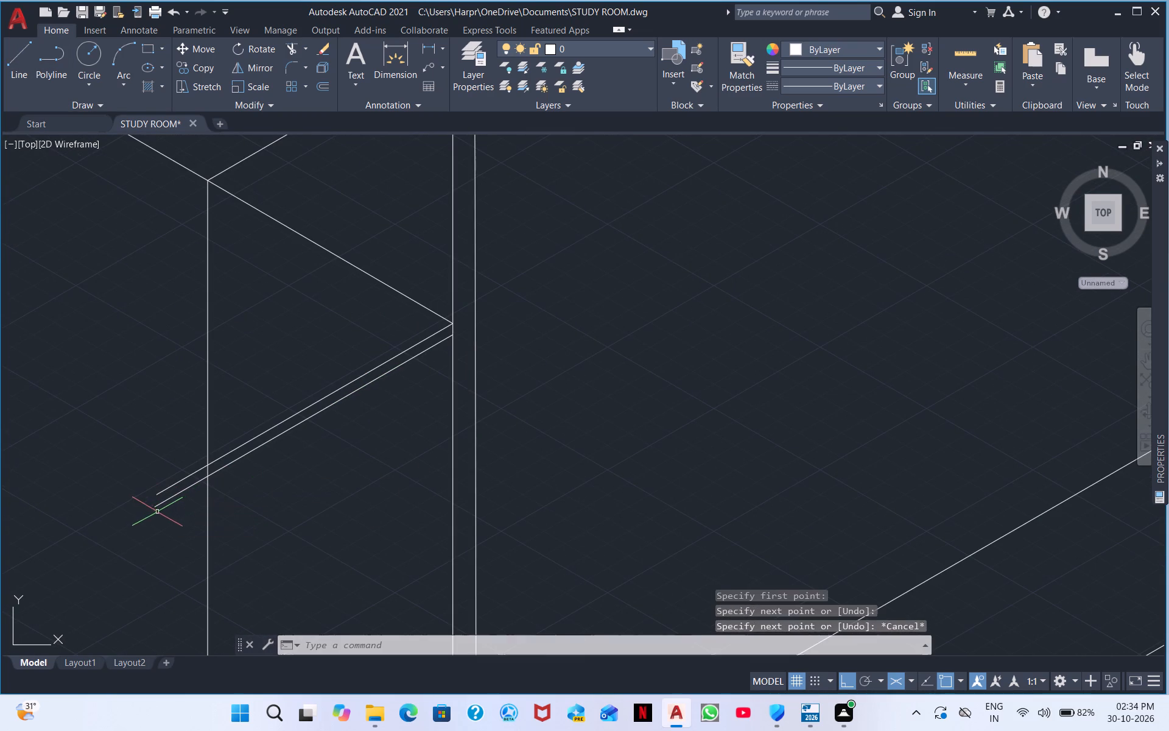
# Trim the ends of both upper shelf lines that stick out beyond the left cabinet's corner edge.
pyautogui.click(286, 51)
pyautogui.moveTo(167, 445); pyautogui.dragTo(150, 545)
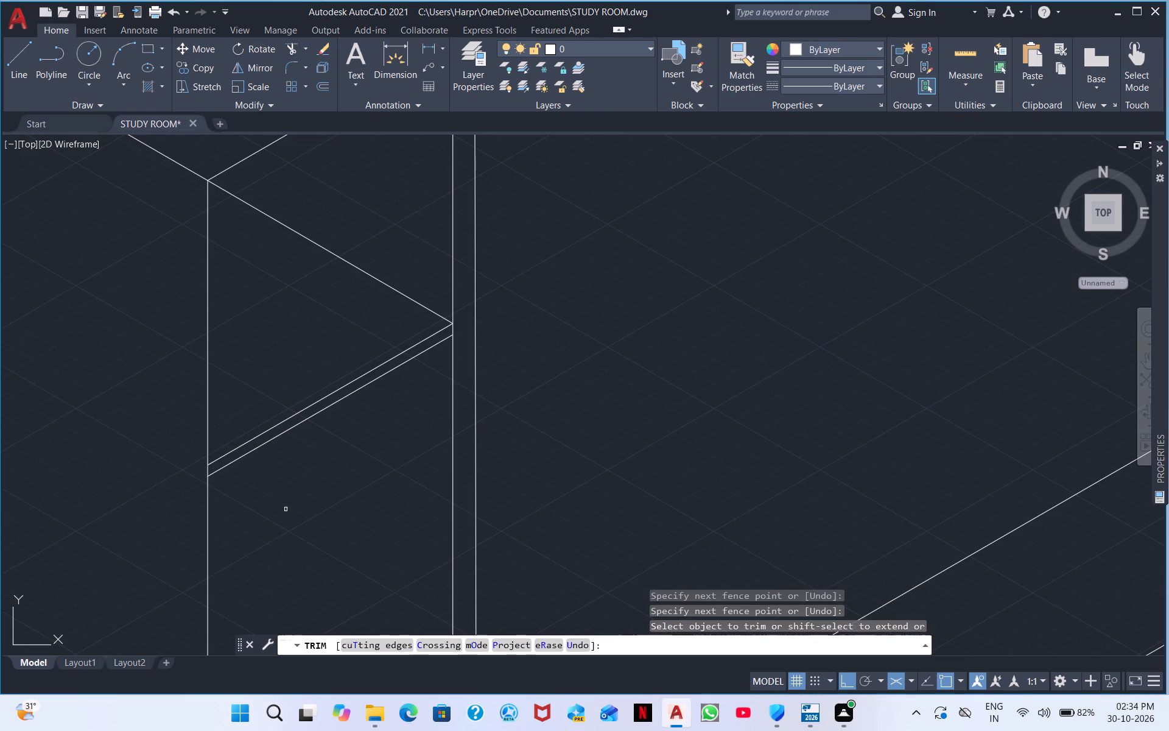
pyautogui.moveTo(289, 501); pyautogui.dragTo(151, 454, button='middle')
pyautogui.moveTo(218, 204); pyautogui.dragTo(152, 288, button='middle')
pyautogui.scroll(-1, 146, 299)
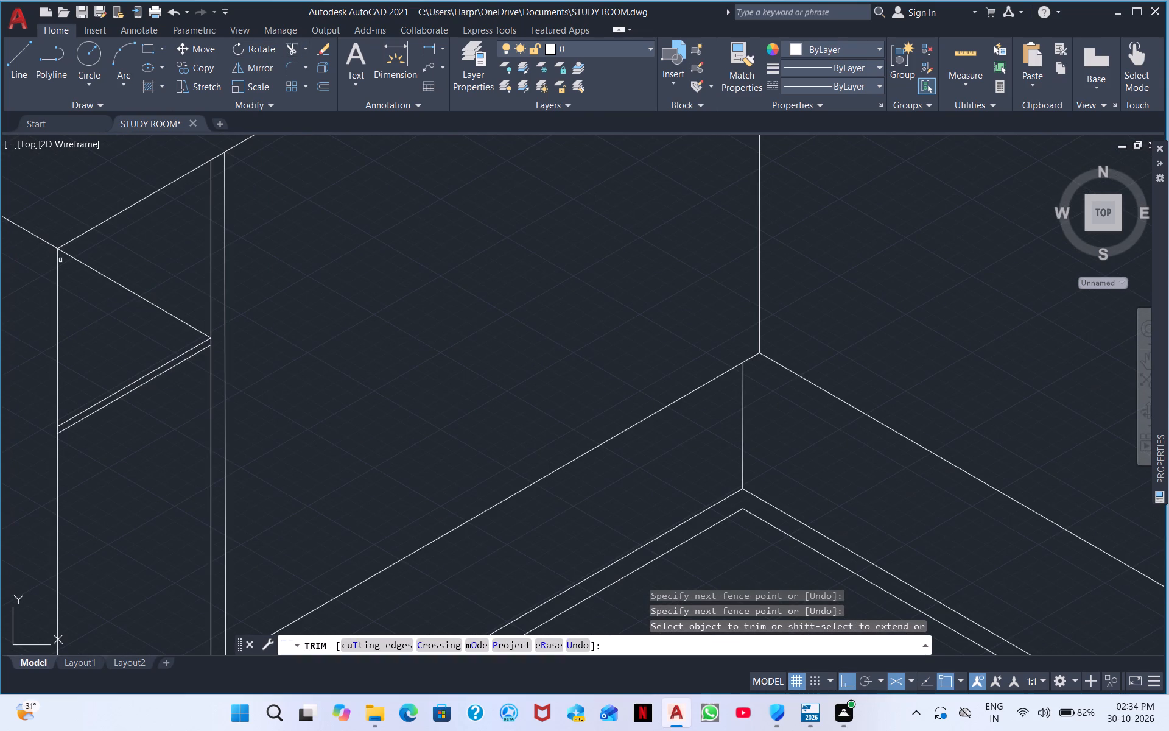
pyautogui.scroll(-1, 65, 264)
pyautogui.rightClick(280, 319)
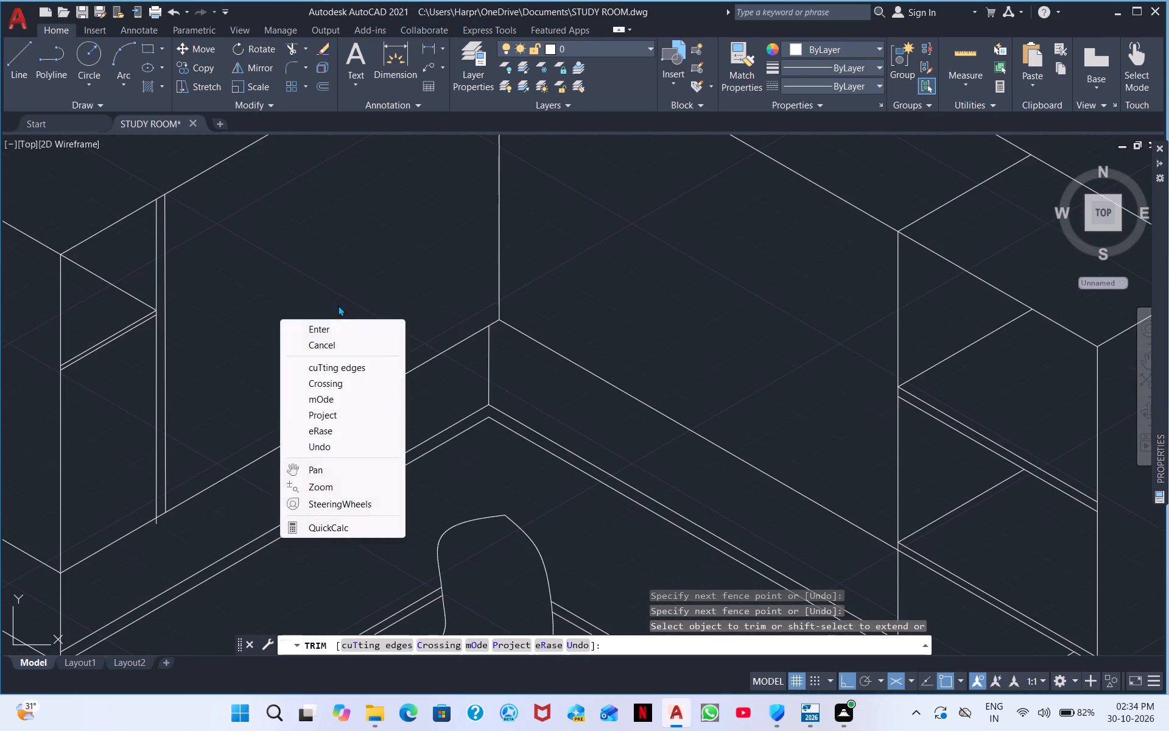
pyautogui.click(336, 325)
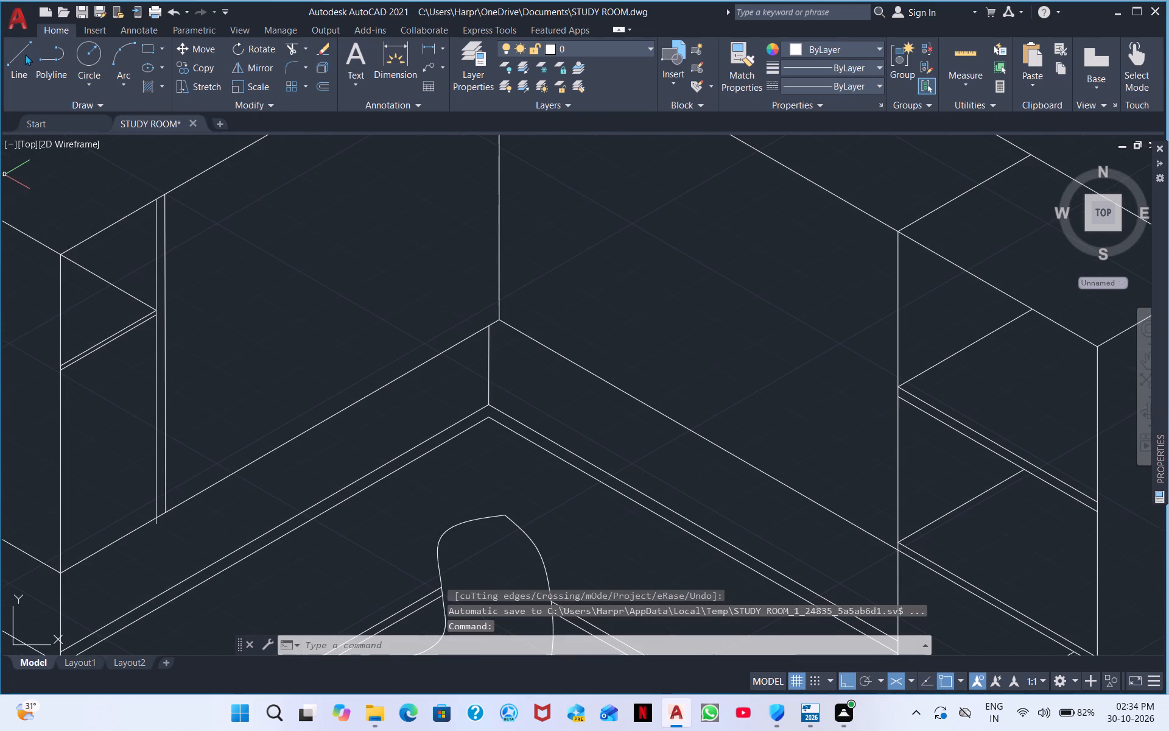
# Draw a second shelf's front edge below the first one, from the nearer divider line to past the cabinet's corner edge.
pyautogui.click(25, 54)
pyautogui.moveTo(174, 384); pyautogui.dragTo(63, 286, button='middle')
pyautogui.moveTo(60, 313); pyautogui.dragTo(236, 345, button='middle')
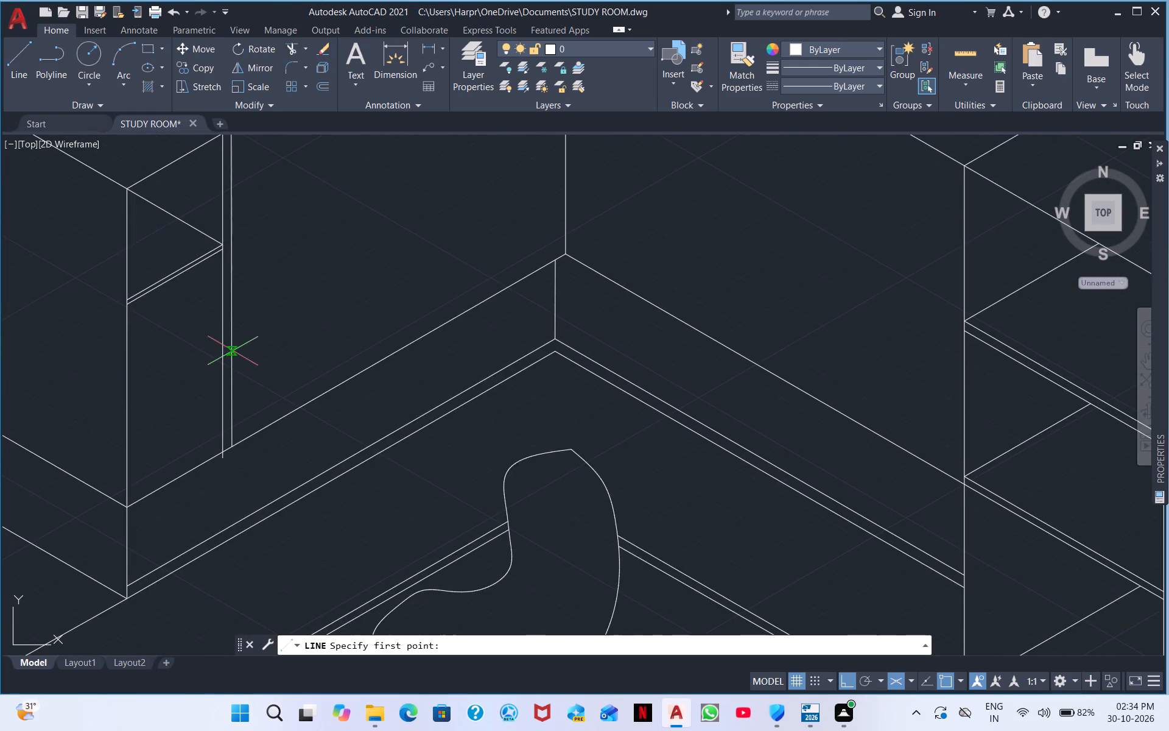
pyautogui.scroll(3, 210, 358)
pyautogui.scroll(-2, 241, 317)
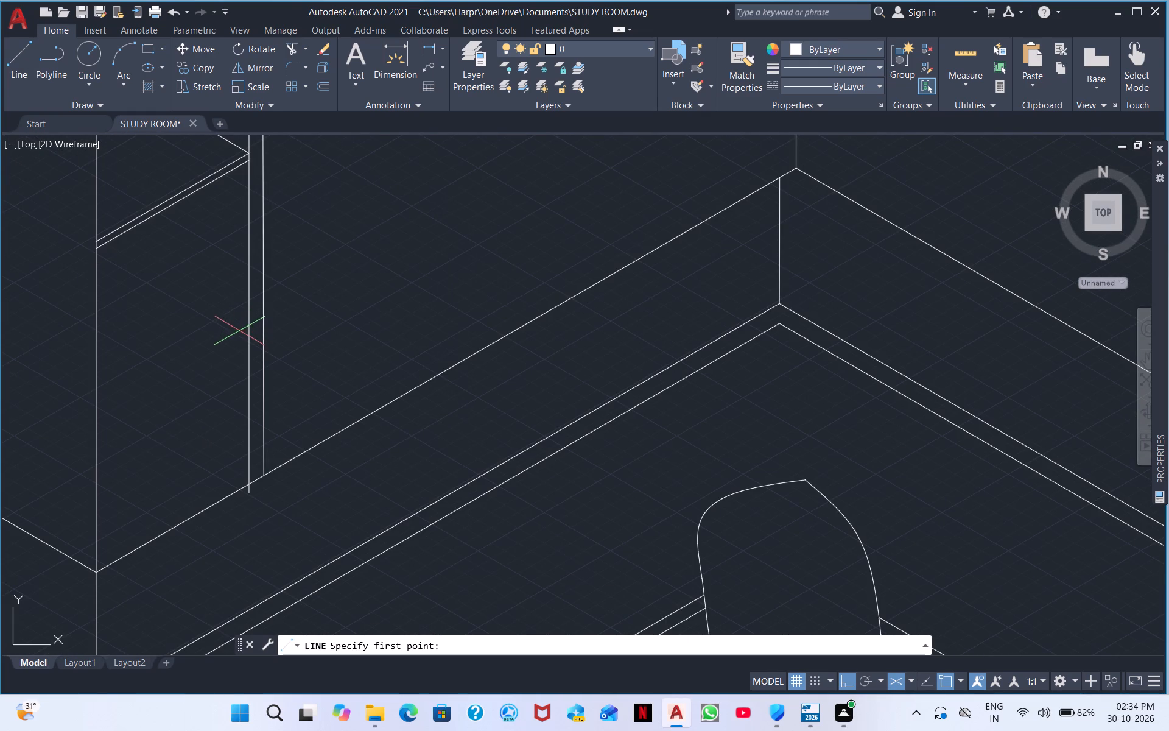
pyautogui.click(248, 328)
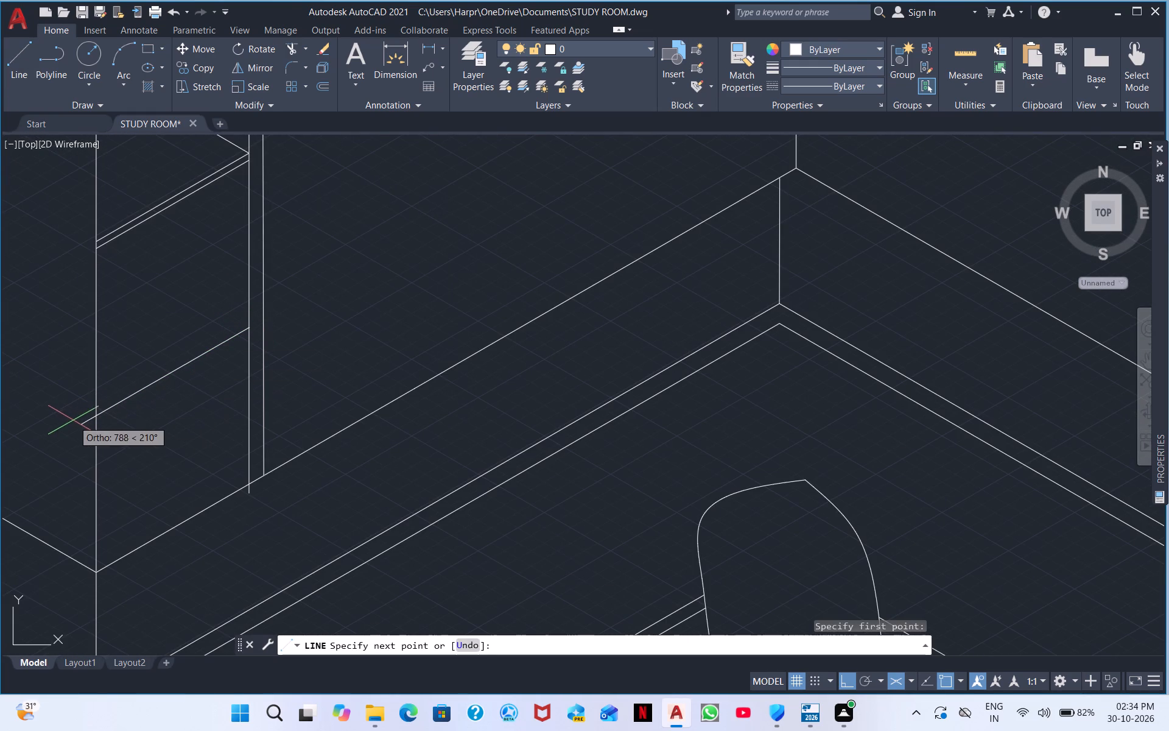
pyautogui.click(65, 422)
pyautogui.press('Escape')
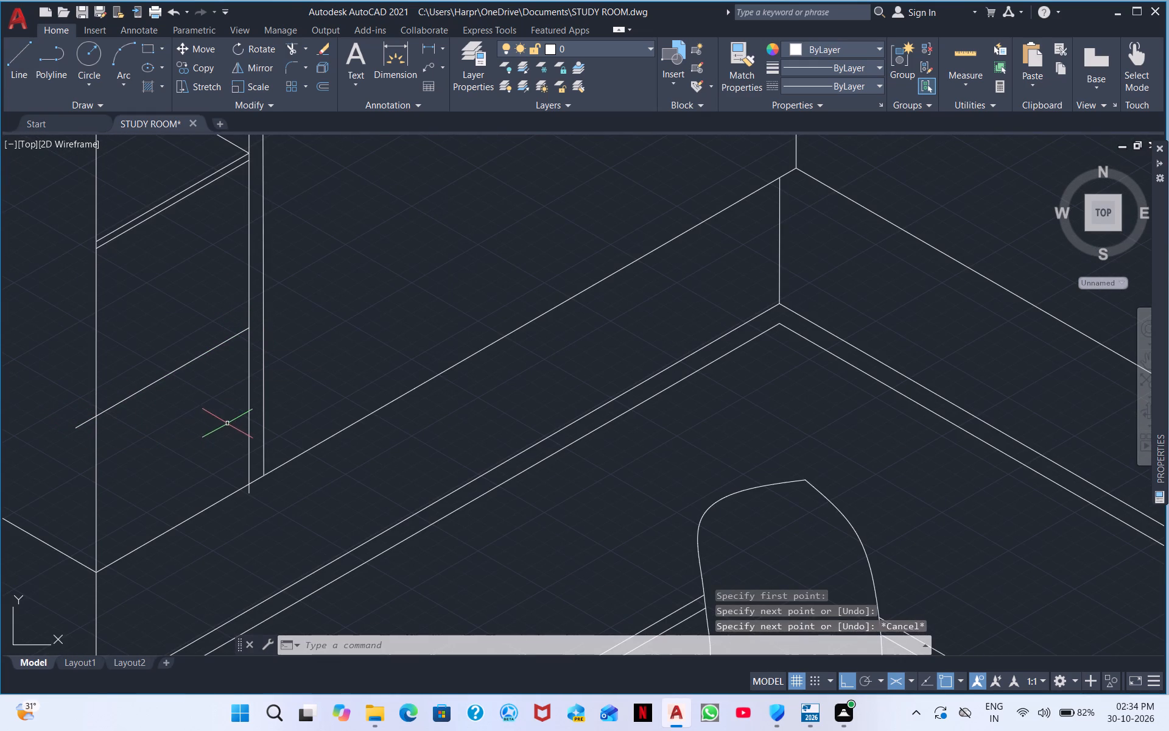
# Draw a parallel line just below the second shelf's front edge, from the divider to past the cabinet's corner edge.
pyautogui.rightClick(225, 418)
pyautogui.click(302, 143)
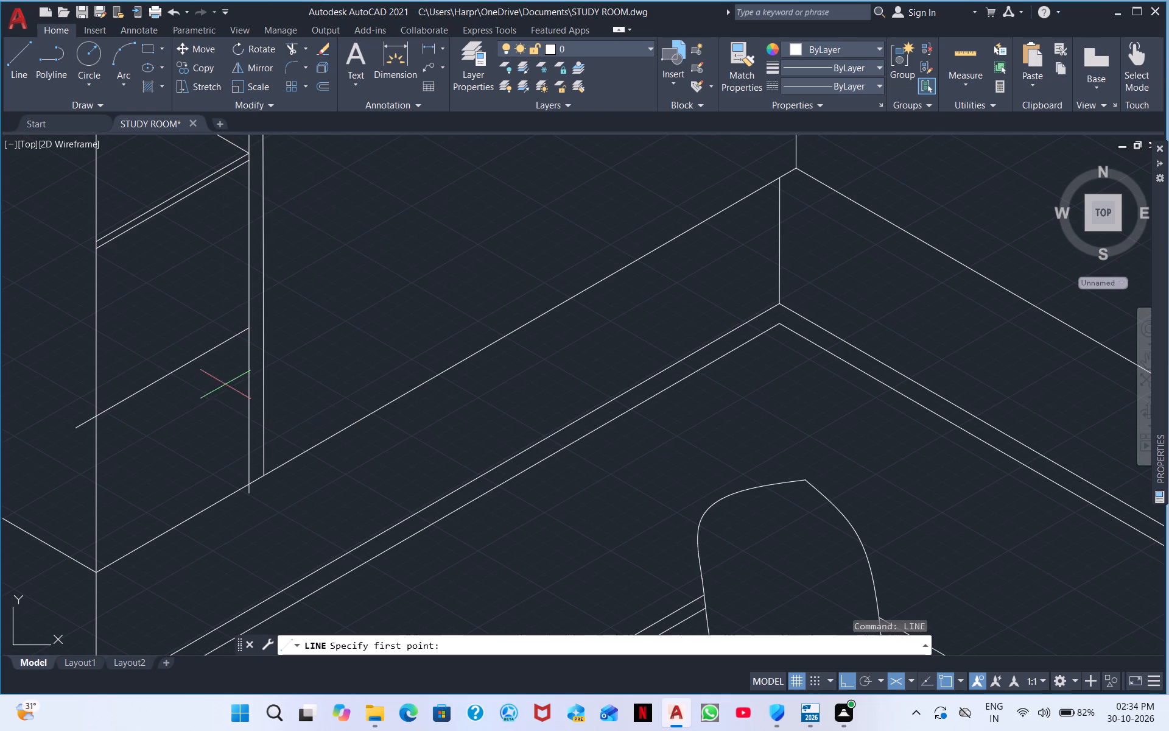
pyautogui.click(246, 342)
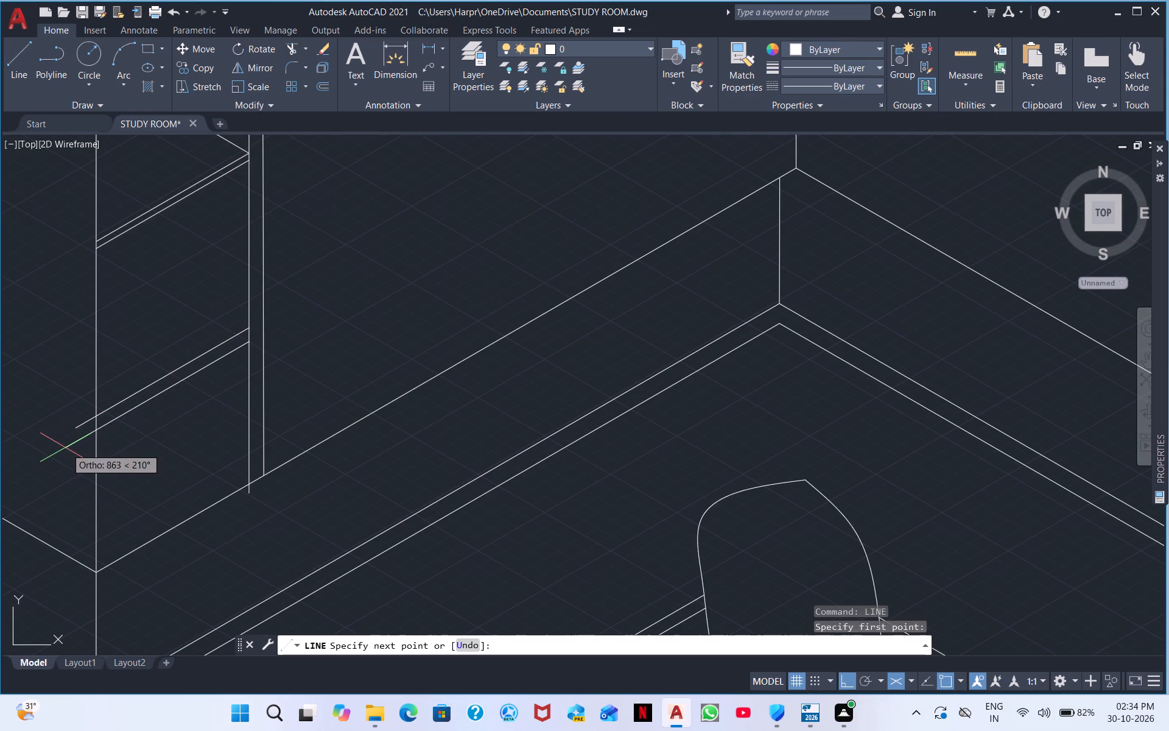
pyautogui.click(65, 448)
pyautogui.press('Escape')
# Draw the second shelf's inner edge from its end at the divider up past the upper shelf at the cabinet's corner edge.
pyautogui.rightClick(206, 440)
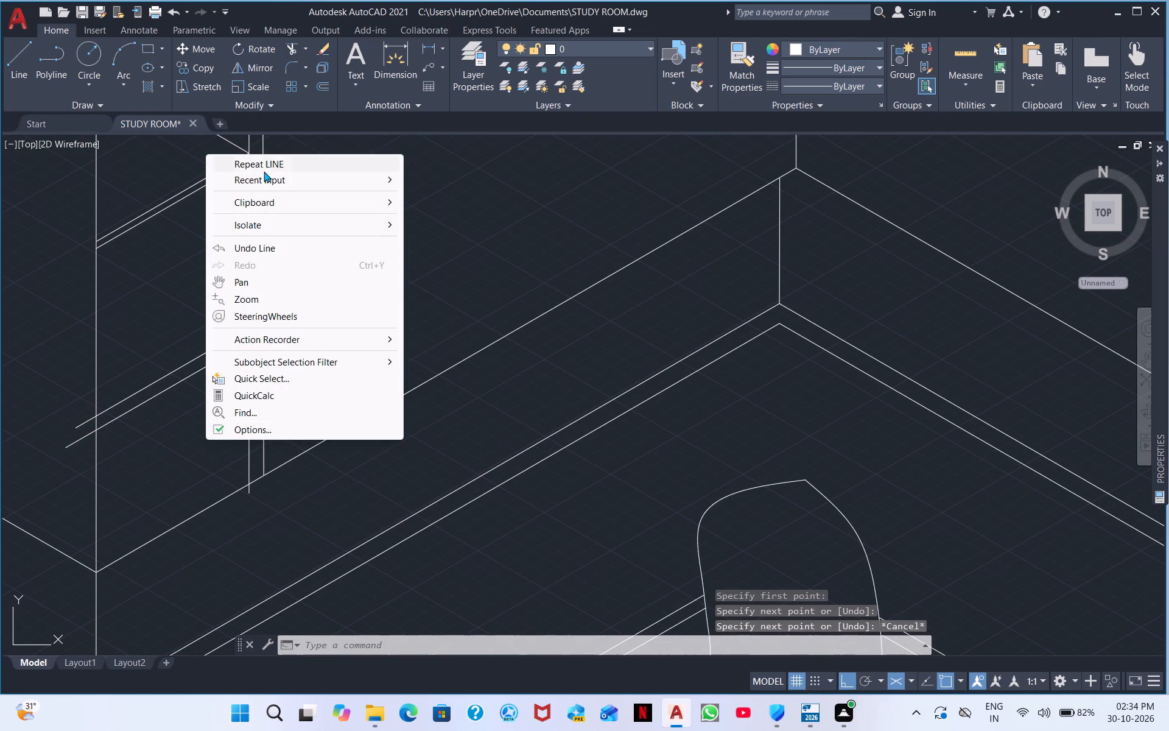
pyautogui.click(265, 163)
pyautogui.moveTo(244, 328); pyautogui.dragTo(220, 315)
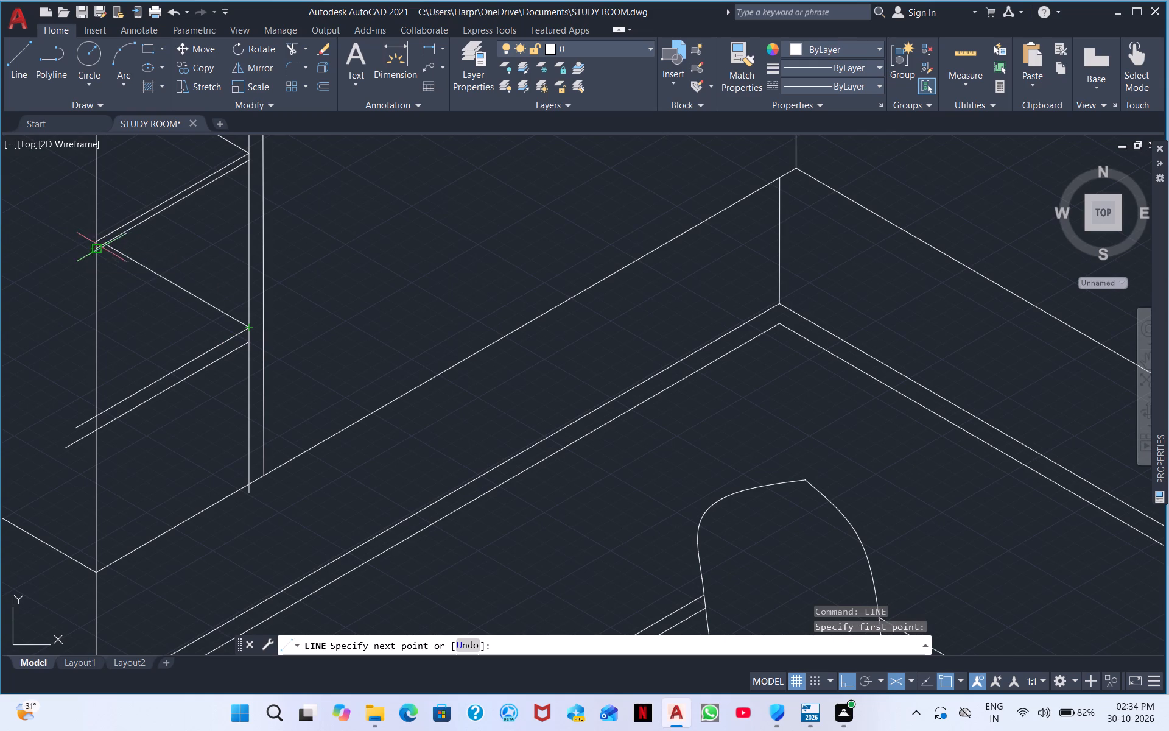
pyautogui.click(82, 236)
pyautogui.press('Escape')
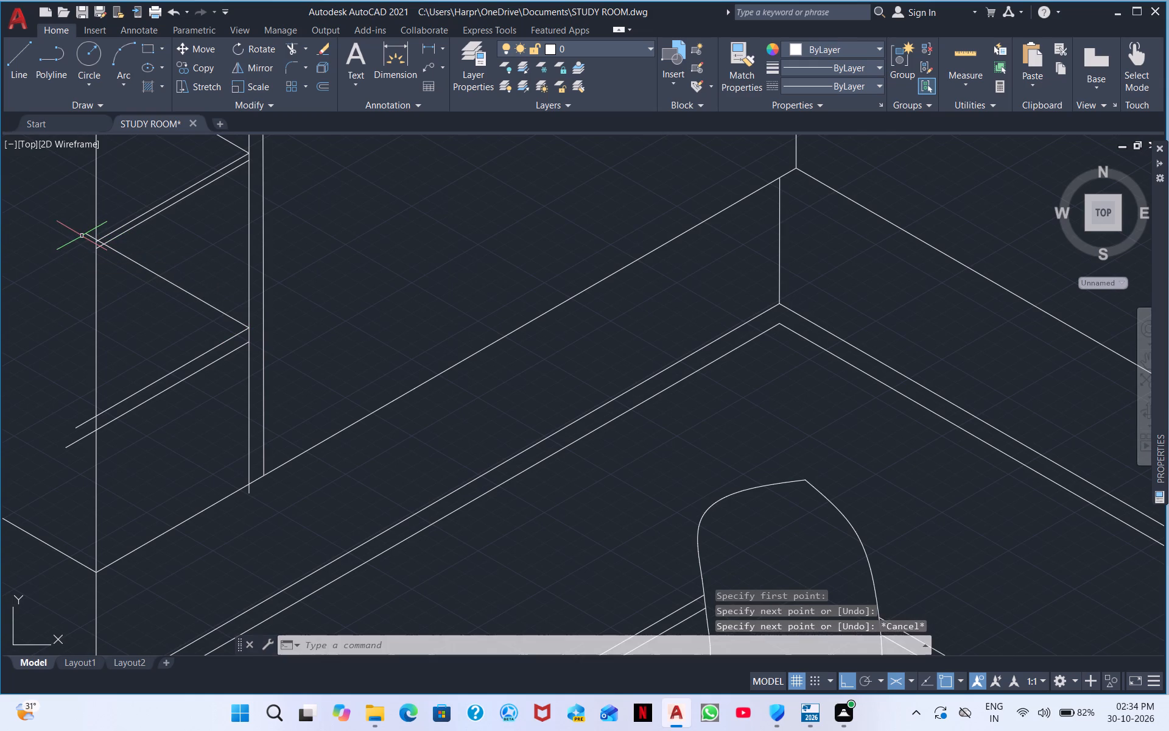
# Trim the second shelf's inner edge back to the lower line of the upper shelf.
pyautogui.click(293, 49)
pyautogui.scroll(4, 125, 191)
pyautogui.moveTo(19, 434); pyautogui.dragTo(231, 314, button='middle')
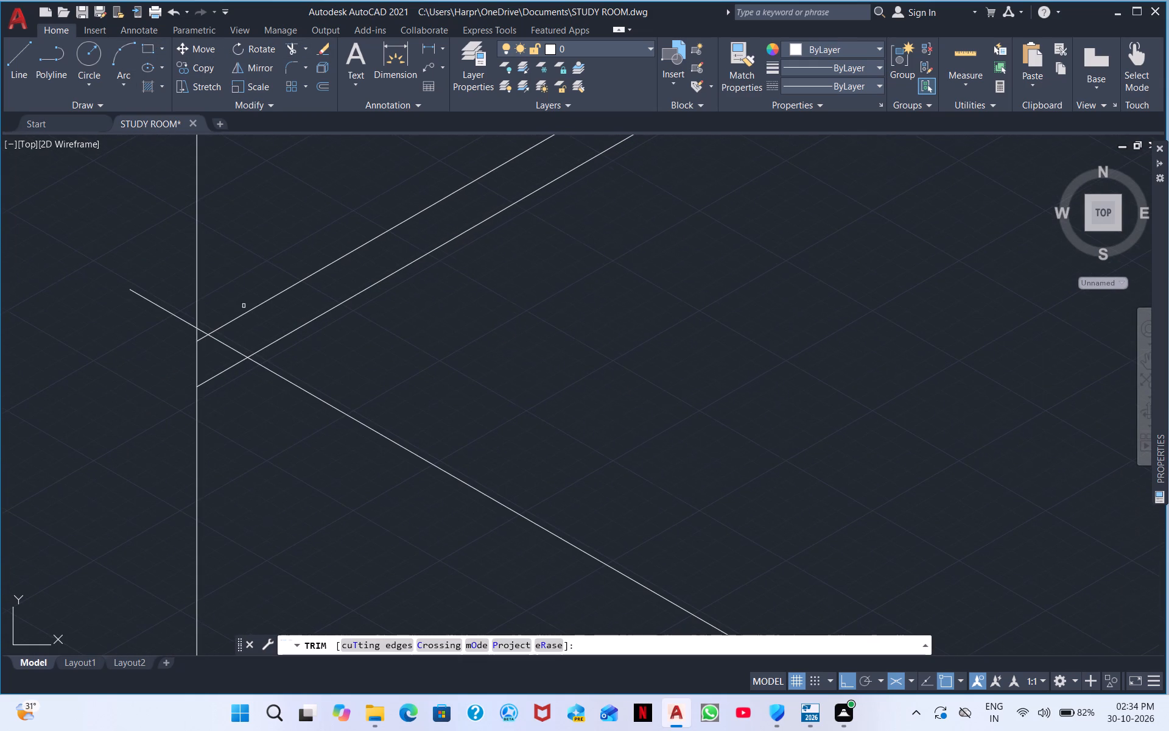
pyautogui.click(201, 332)
pyautogui.moveTo(169, 306); pyautogui.dragTo(150, 338)
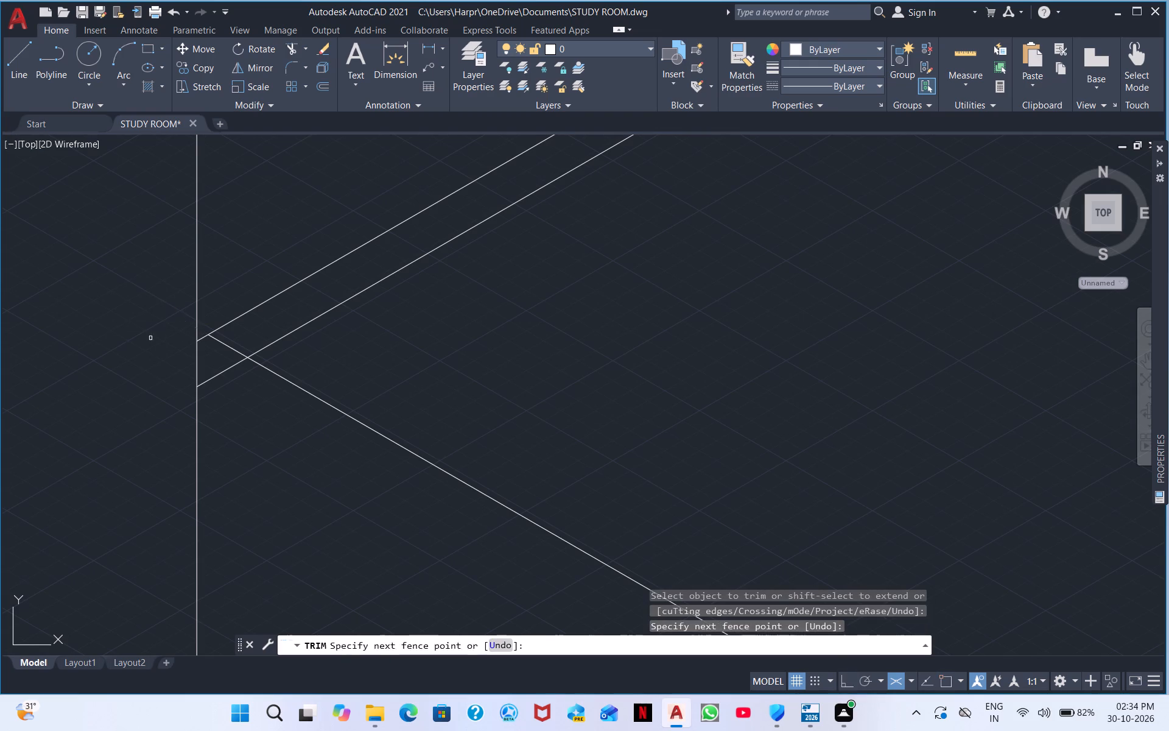
pyautogui.moveTo(234, 346); pyautogui.dragTo(214, 362)
# Trim the ends of both second shelf lines that stick out beyond the left cabinet's corner edge.
pyautogui.scroll(-3, 285, 445)
pyautogui.moveTo(426, 457); pyautogui.dragTo(247, 251, button='middle')
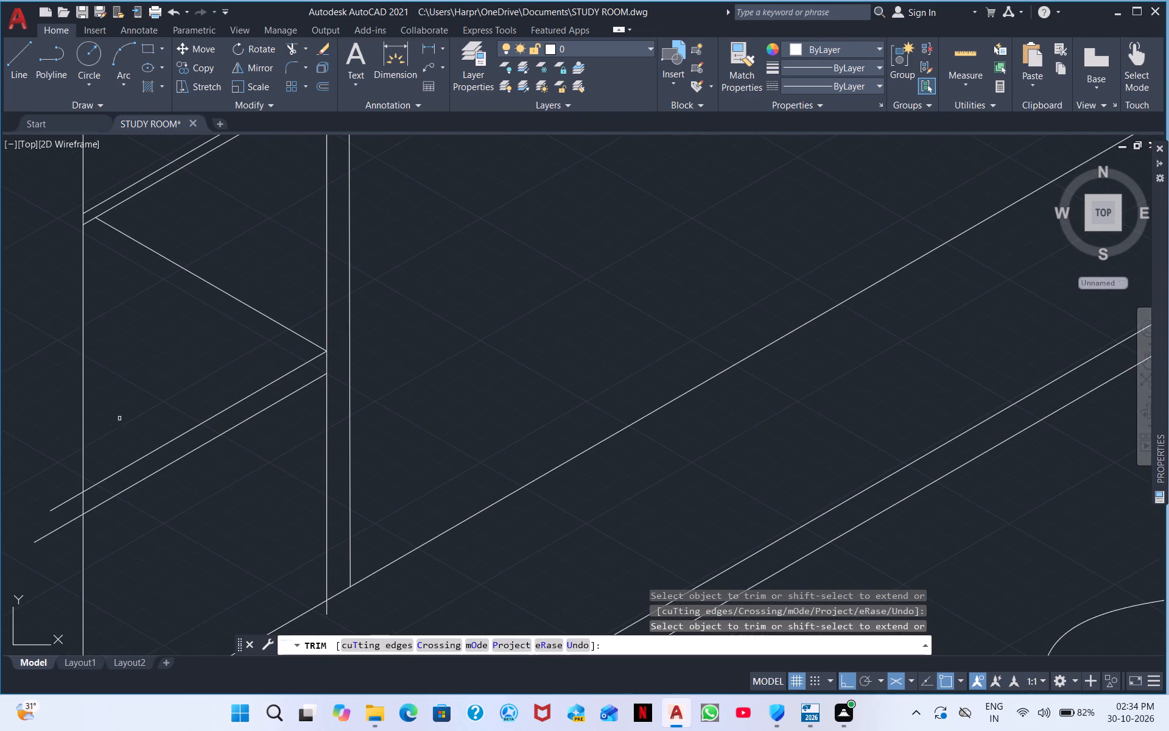
pyautogui.moveTo(71, 488); pyautogui.dragTo(53, 553)
pyautogui.click(53, 553)
pyautogui.scroll(-1, 24, 500)
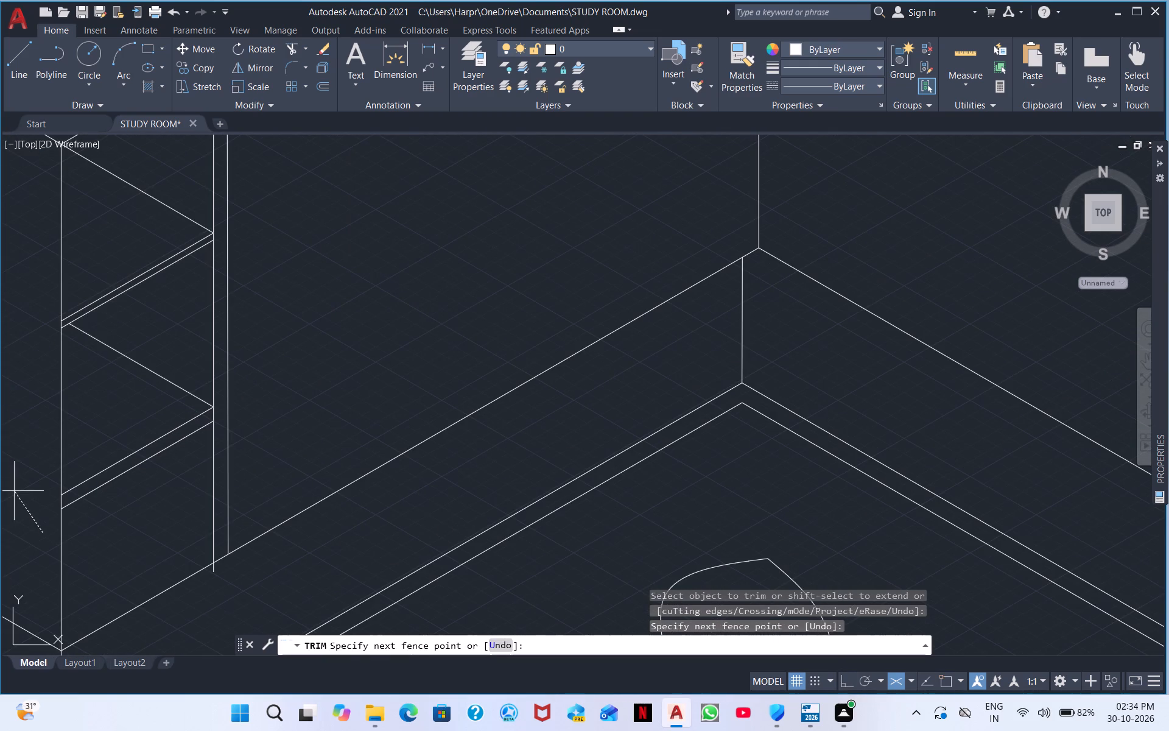
pyautogui.click(1, 480)
pyautogui.scroll(-1, 0, 444)
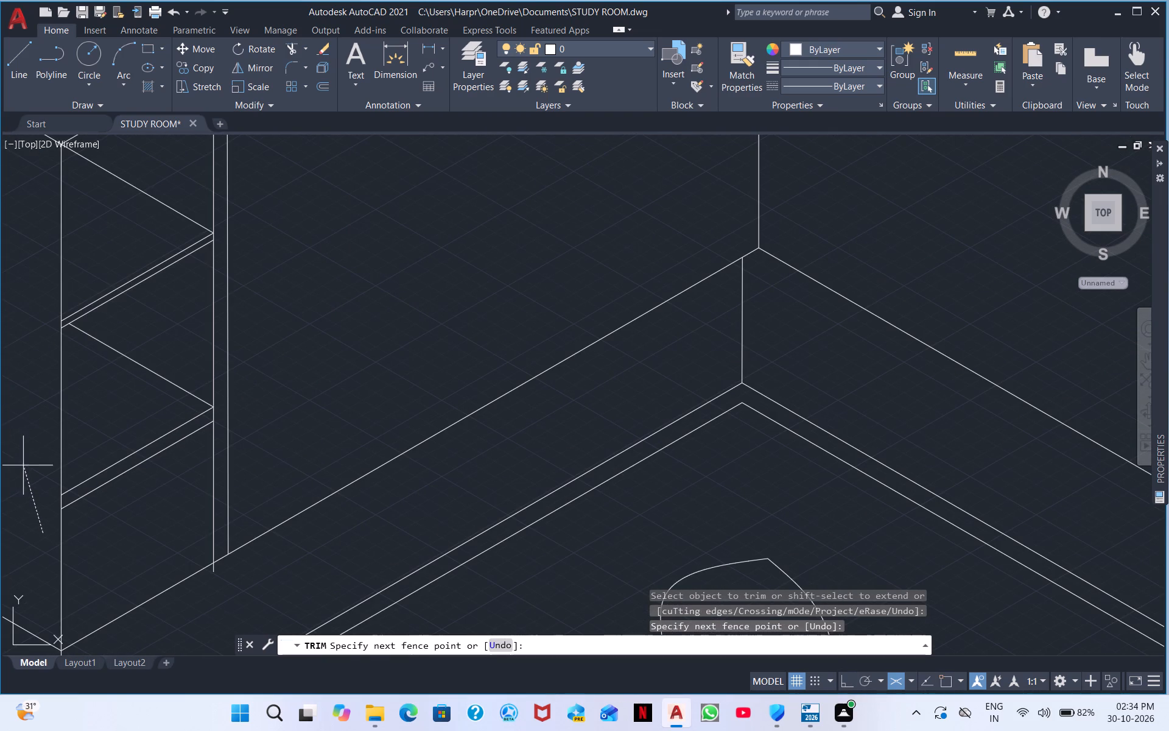
pyautogui.middleClick(23, 471)
pyautogui.click(37, 442)
# Trim the nearer divider line's overhang below the left cabinet's bottom edge.
pyautogui.scroll(-2, 21, 455)
pyautogui.moveTo(161, 432); pyautogui.dragTo(95, 325, button='middle')
pyautogui.moveTo(69, 335); pyautogui.dragTo(152, 304, button='middle')
pyautogui.scroll(4, 94, 364)
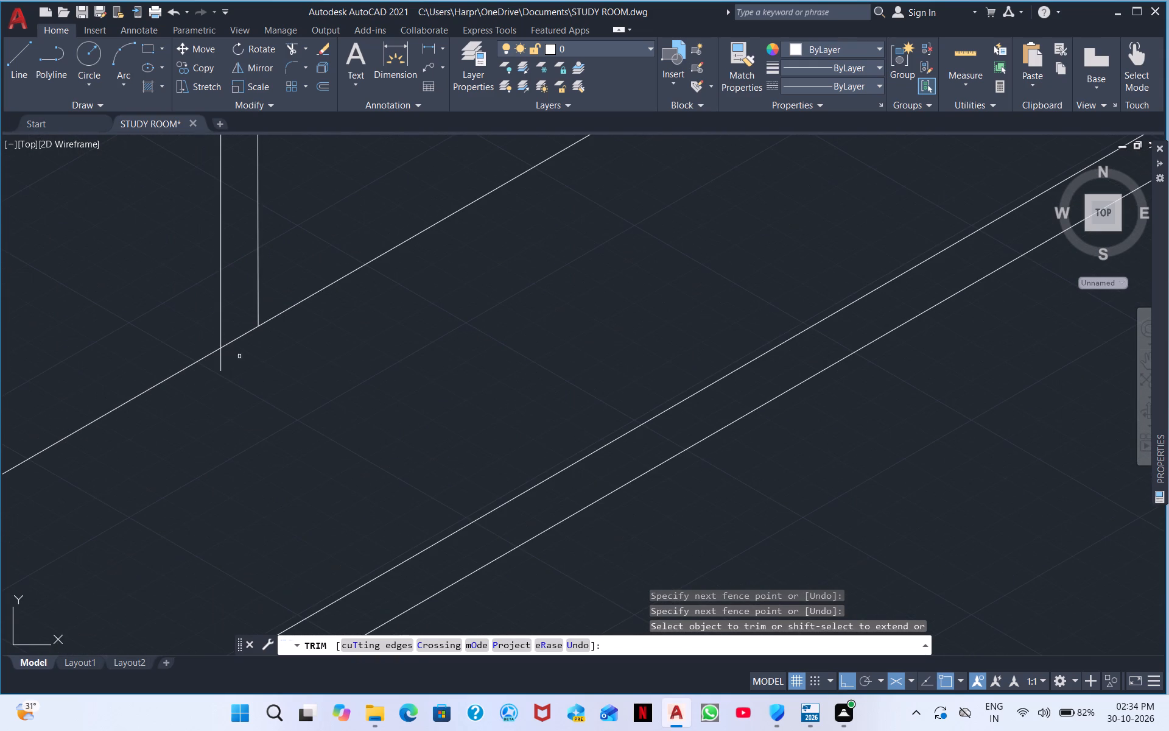
pyautogui.moveTo(237, 356); pyautogui.dragTo(195, 378)
pyautogui.scroll(-4, 239, 381)
pyautogui.moveTo(363, 272); pyautogui.dragTo(212, 337, button='middle')
pyautogui.rightClick(227, 327)
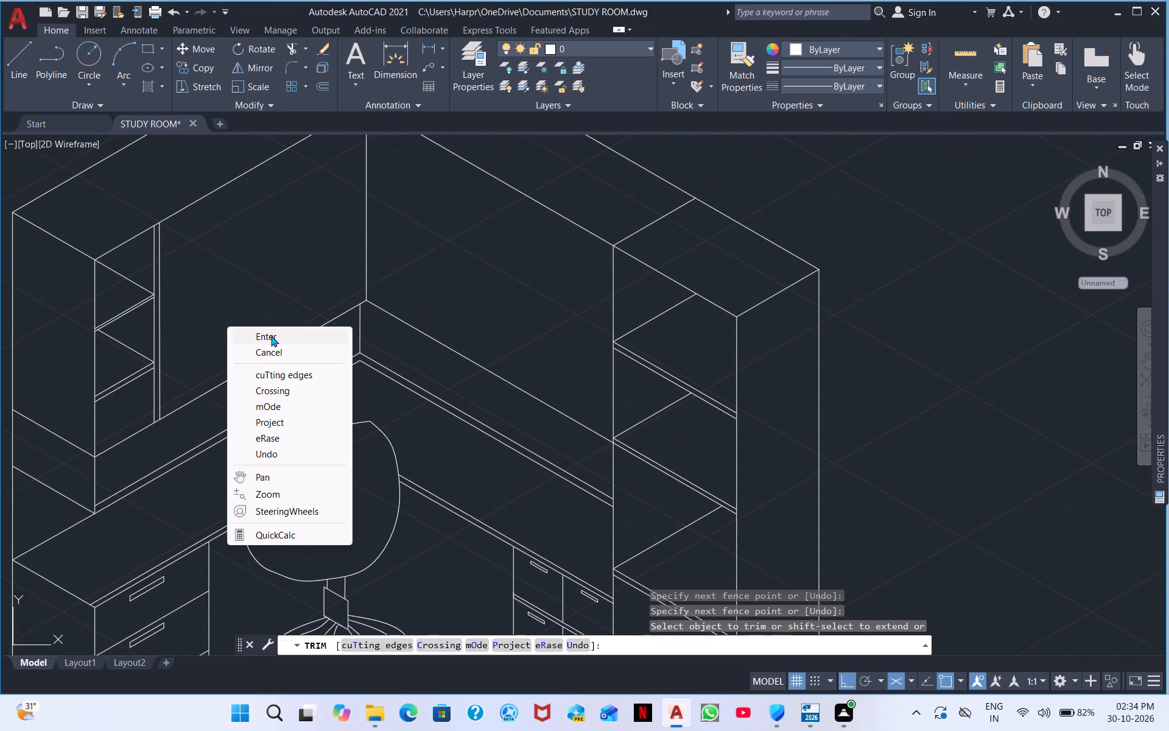
pyautogui.click(271, 336)
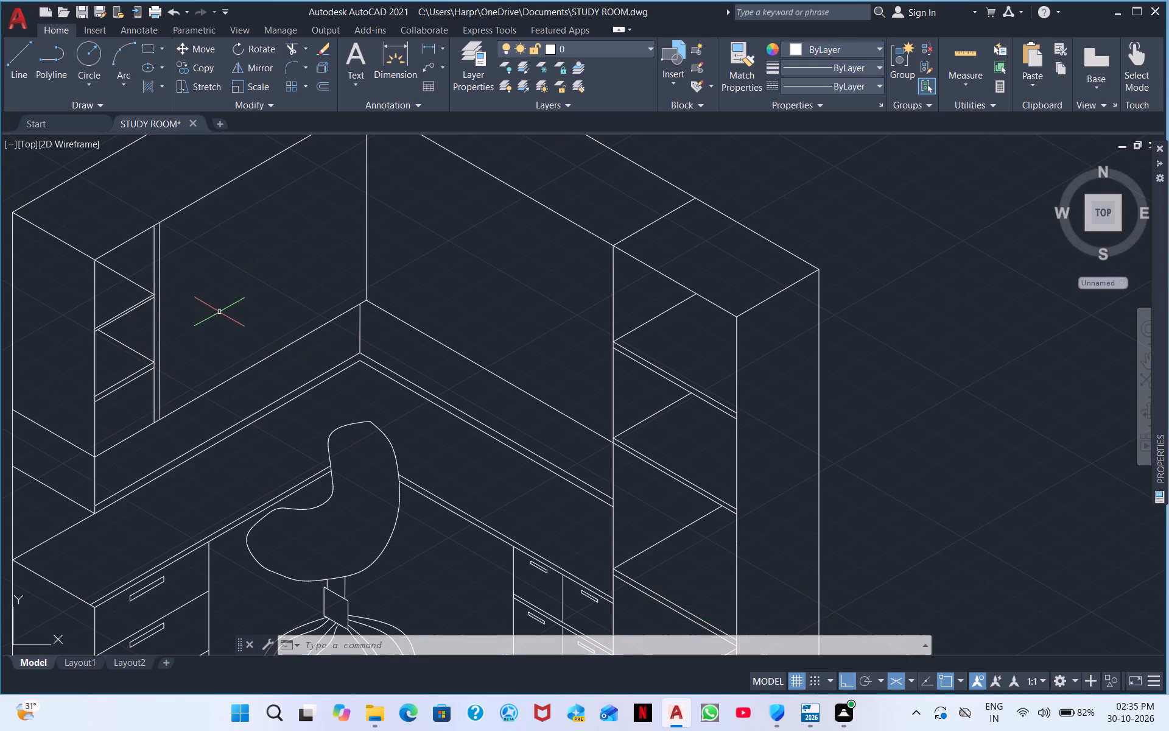
# Extend both divider lines from the left cabinet's bottom edge down to the upper line along the desk's back.
pyautogui.moveTo(219, 311); pyautogui.dragTo(78, 292, button='middle')
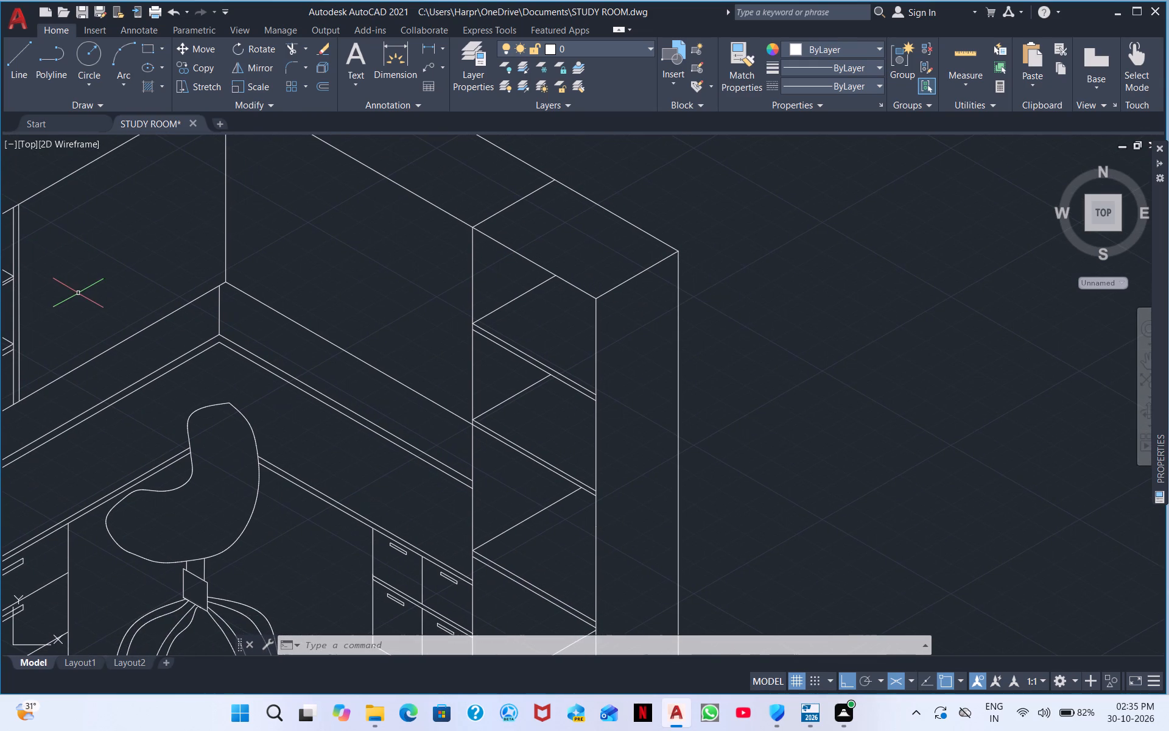
pyautogui.moveTo(94, 317); pyautogui.dragTo(223, 201, button='middle')
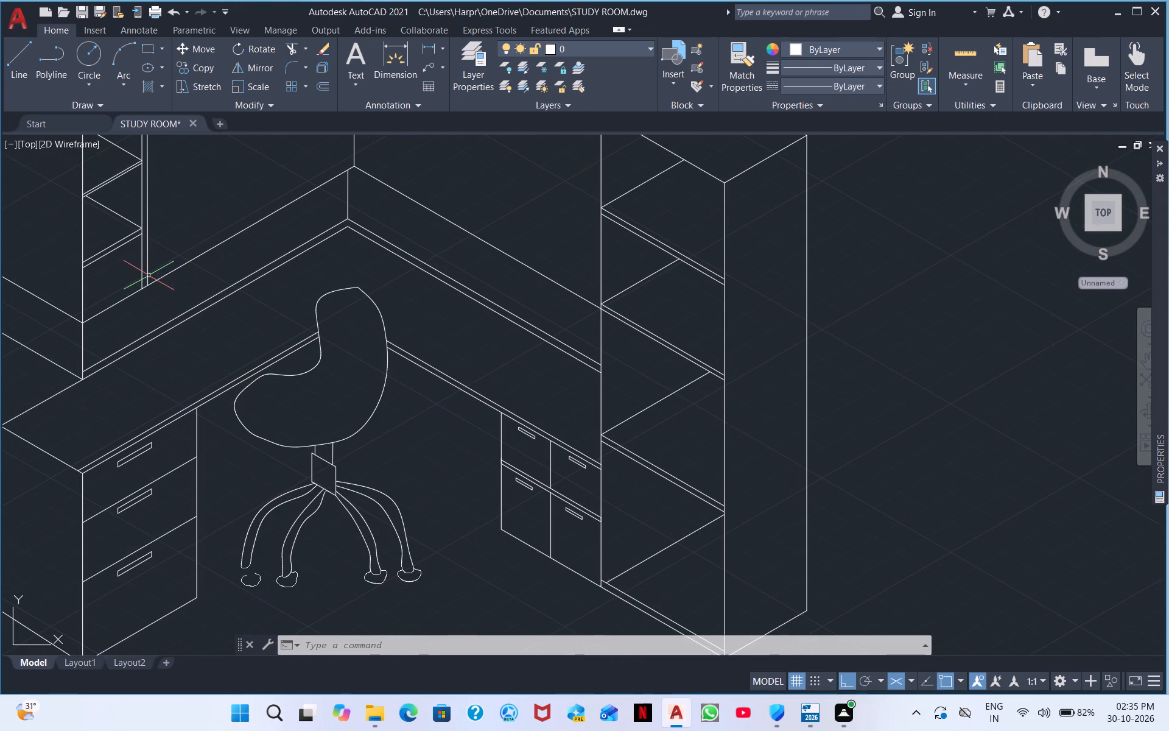
pyautogui.scroll(1, 144, 275)
pyautogui.moveTo(152, 279); pyautogui.dragTo(311, 178, button='middle')
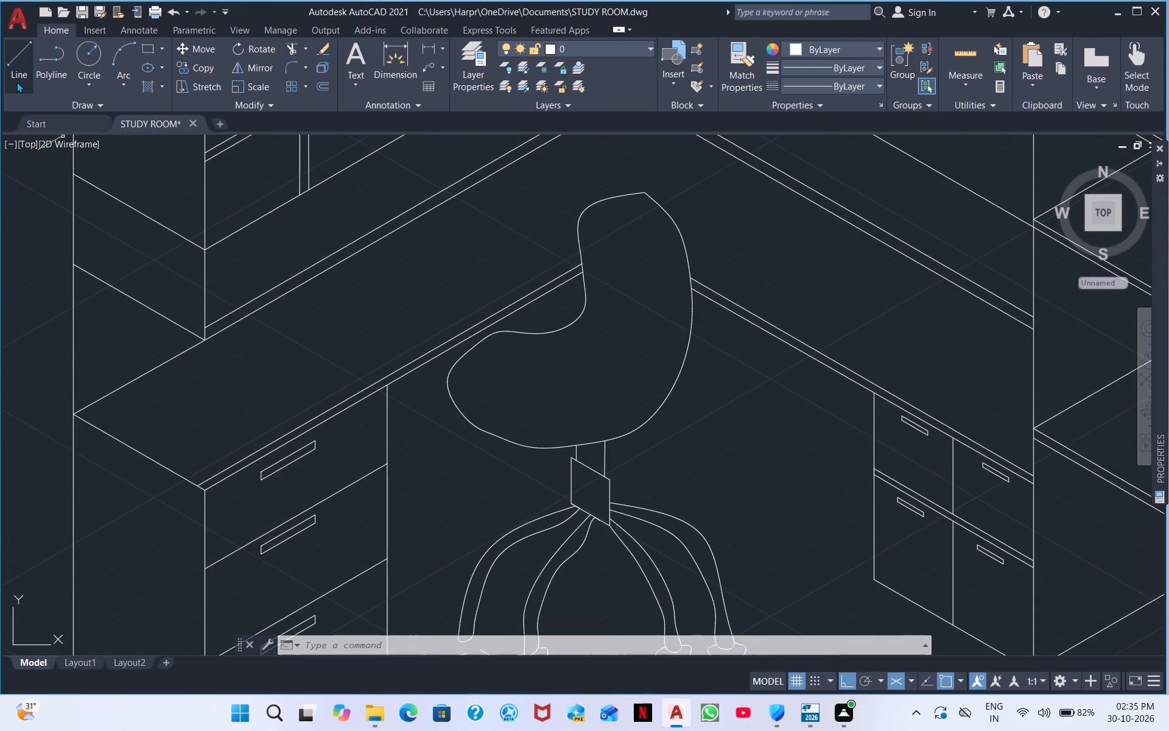
pyautogui.click(14, 65)
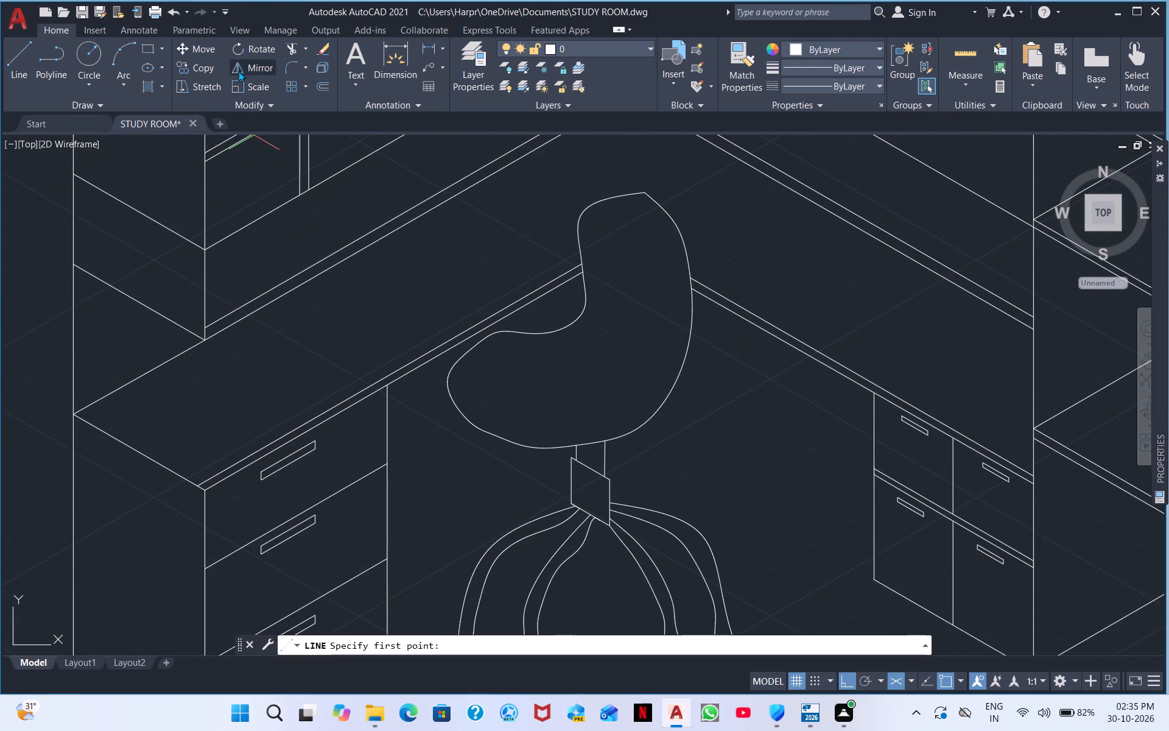
pyautogui.click(290, 48)
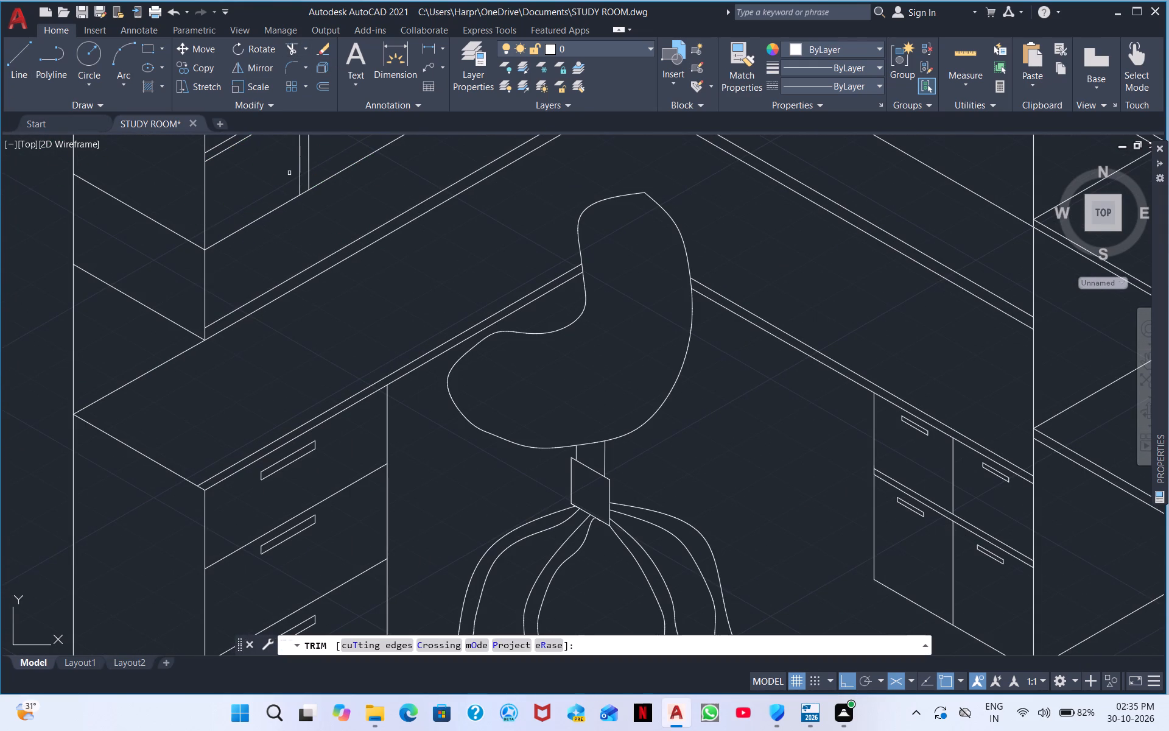
pyautogui.keyDown('shift'); pyautogui.moveTo(290, 171); pyautogui.dragTo(325, 158); pyautogui.keyUp('shift')
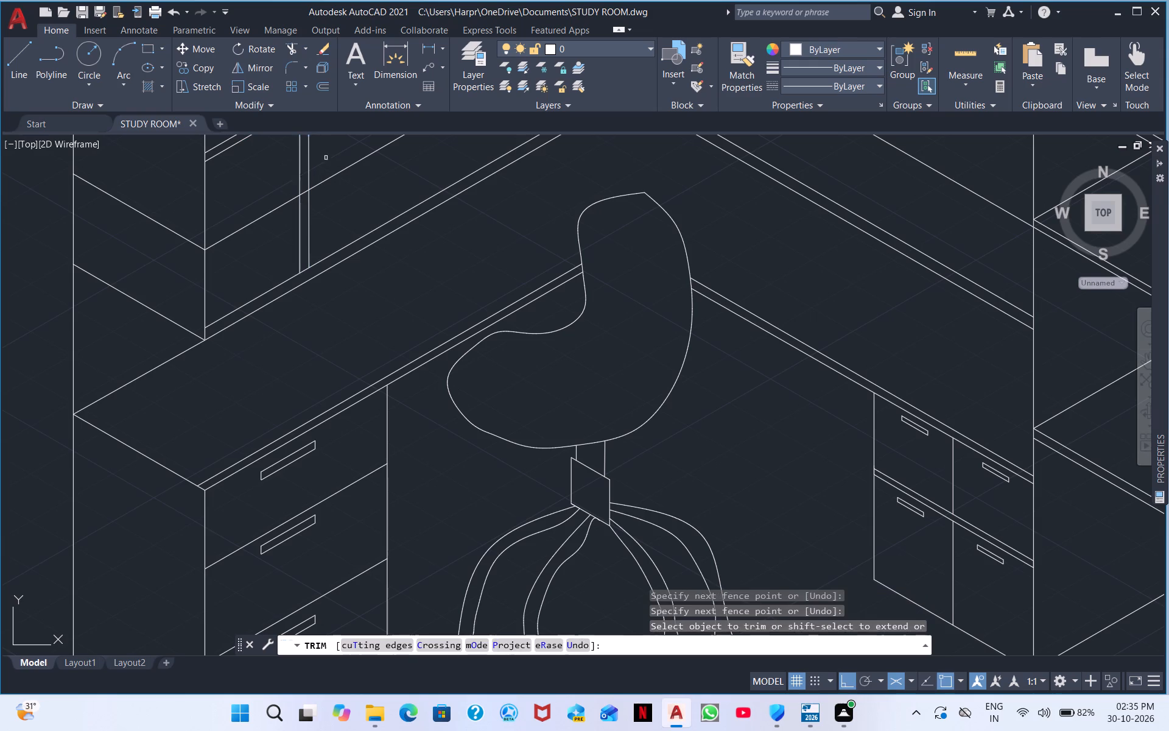
# Trim away the left cabinet's bottom edge between its corner edge and the nearer divider line.
pyautogui.click(250, 221)
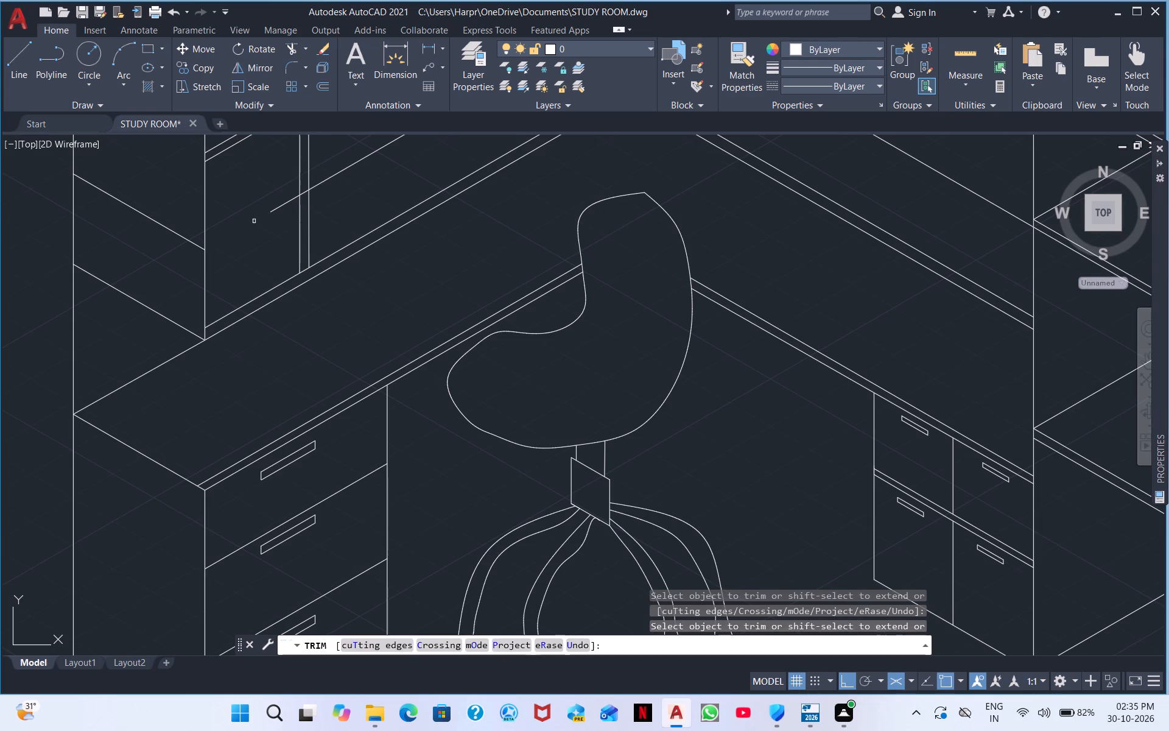
pyautogui.click(279, 209)
# Draw the third shelf's inner edge from the remaining bottom edge's end at the divider up past the second shelf and the cabinet's corner edge.
pyautogui.scroll(-1, 262, 216)
pyautogui.moveTo(254, 228); pyautogui.dragTo(228, 268, button='middle')
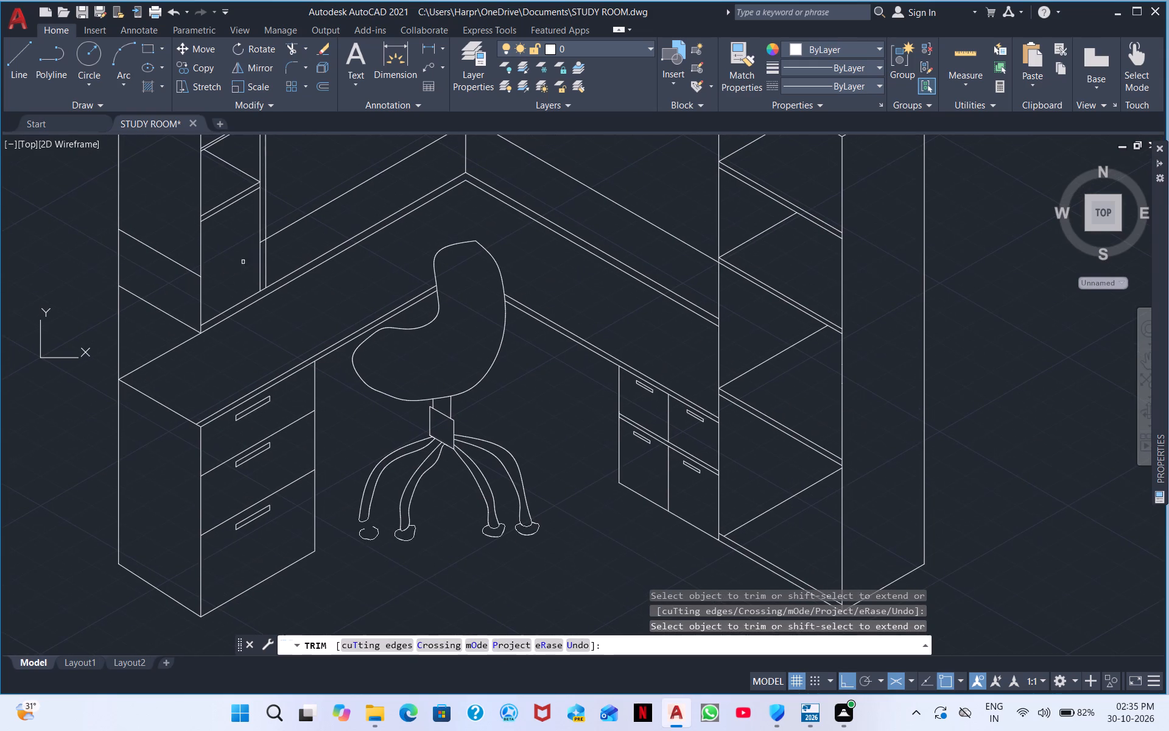
pyautogui.scroll(3, 270, 233)
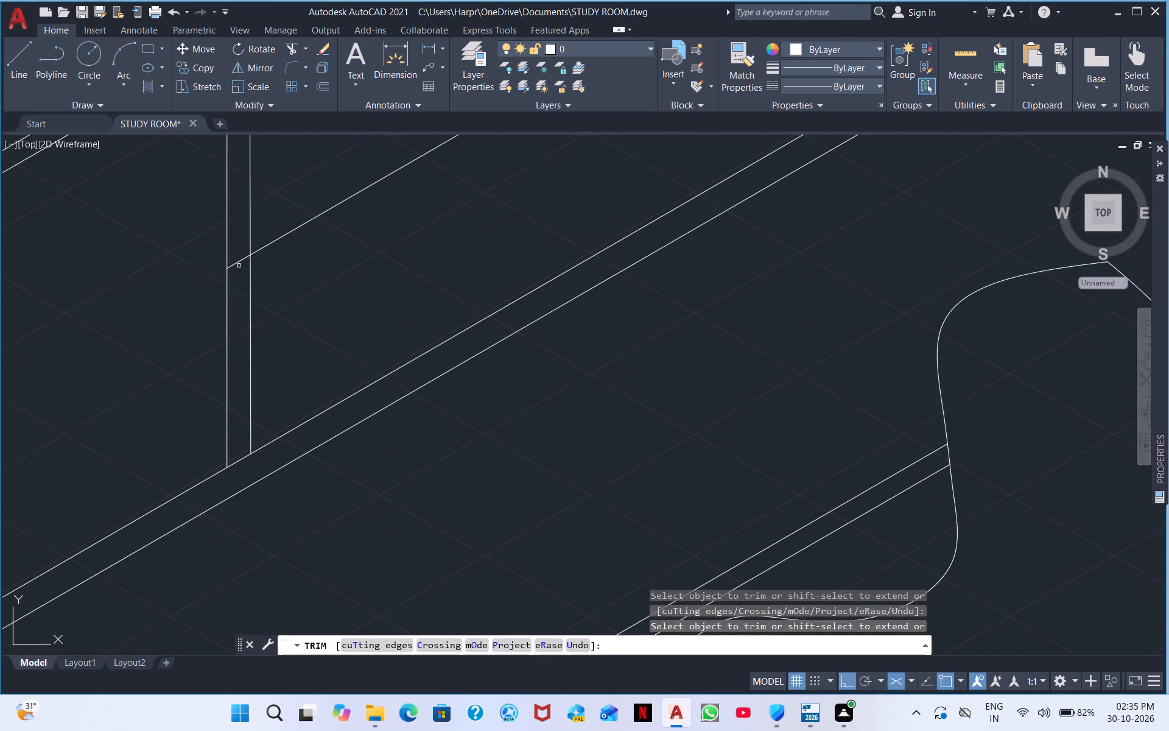
pyautogui.click(23, 64)
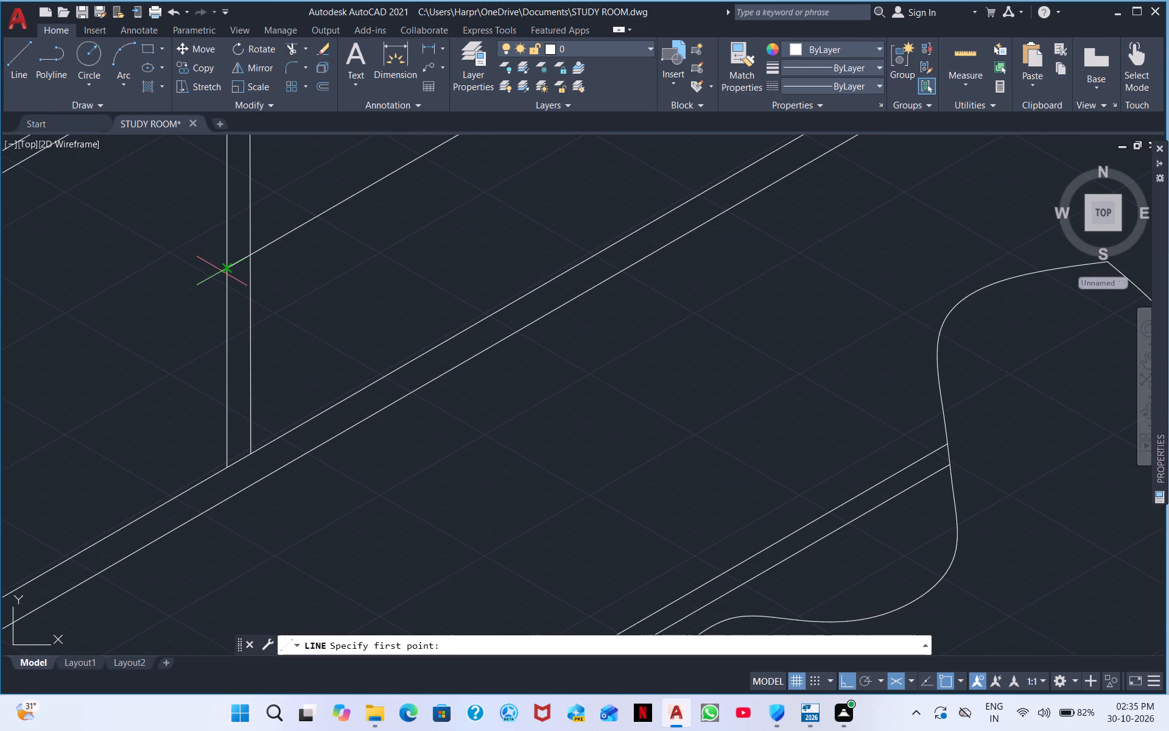
pyautogui.moveTo(222, 271); pyautogui.dragTo(209, 270)
pyautogui.moveTo(0, 233); pyautogui.dragTo(326, 357, button='middle')
pyautogui.moveTo(64, 282); pyautogui.dragTo(356, 390, button='middle')
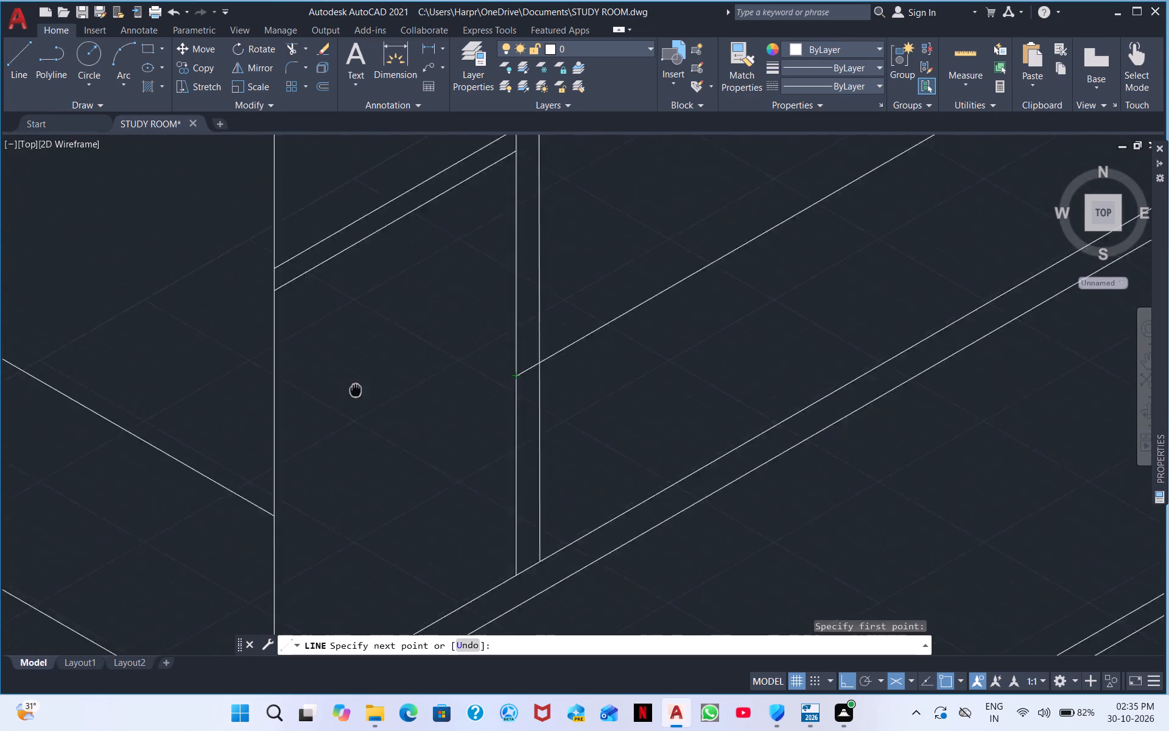
pyautogui.moveTo(356, 390); pyautogui.dragTo(532, 448, button='middle')
pyautogui.click(328, 319)
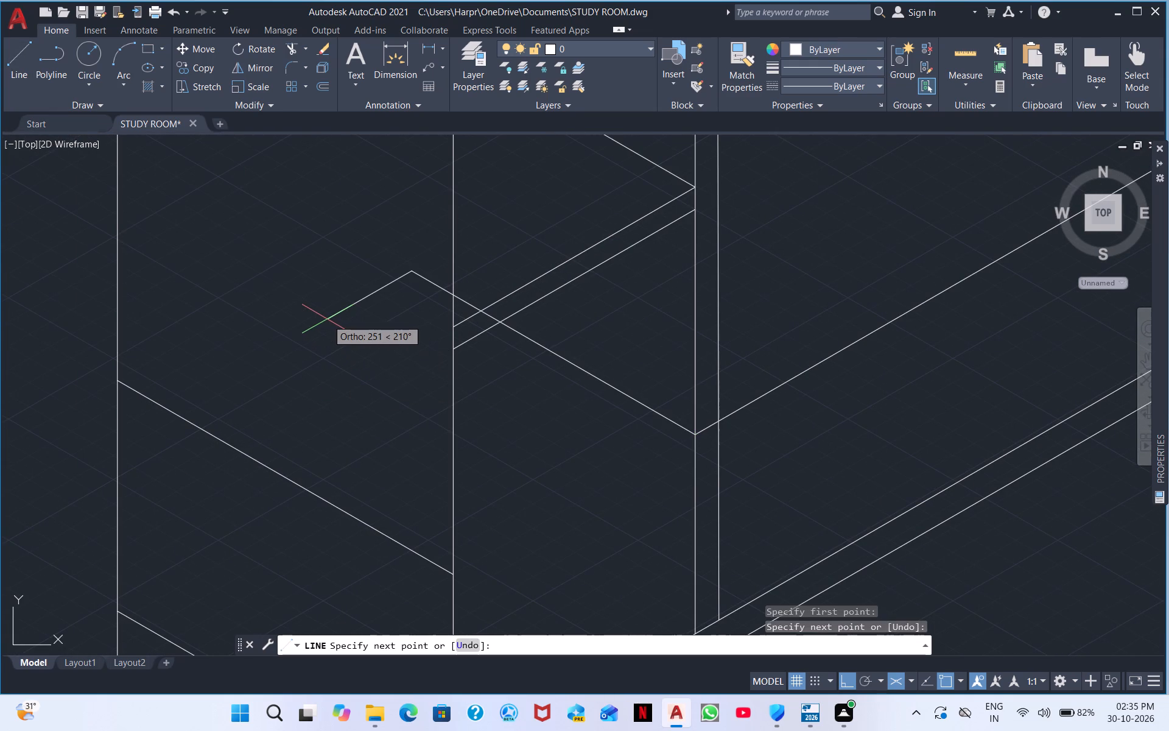
pyautogui.press('Escape')
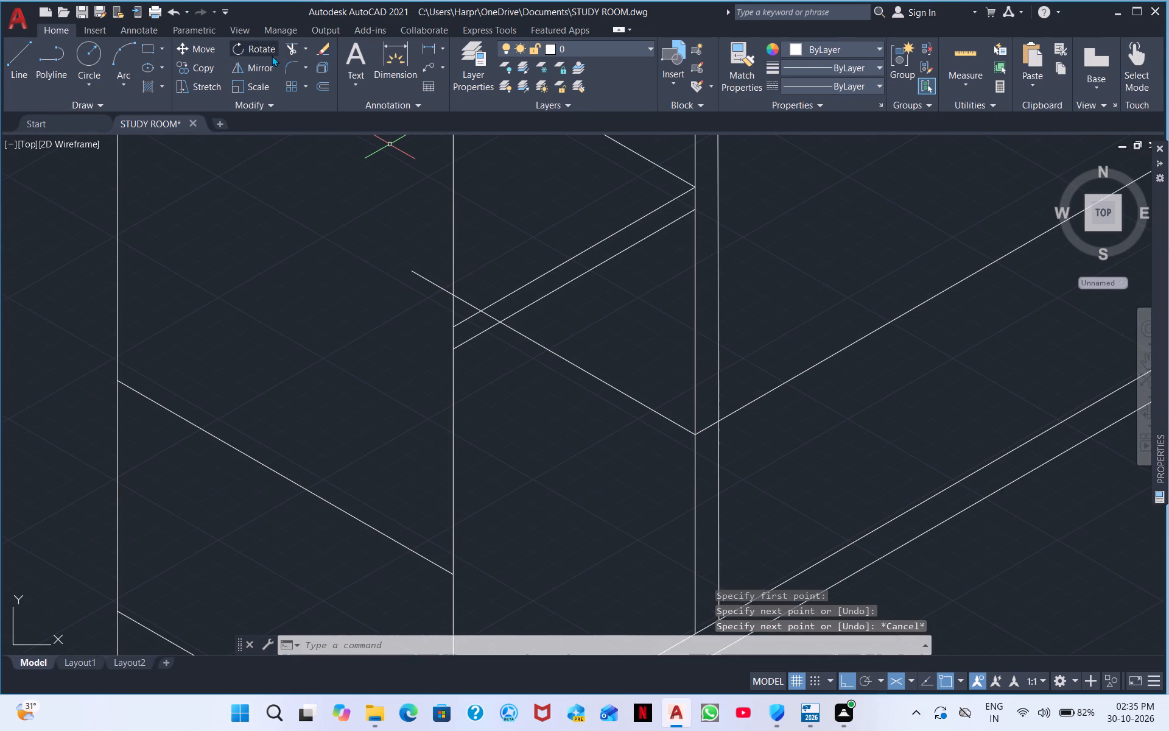
# Trim the third shelf's inner edge back to the lower line of the second shelf.
pyautogui.click(287, 47)
pyautogui.moveTo(415, 267); pyautogui.dragTo(406, 301)
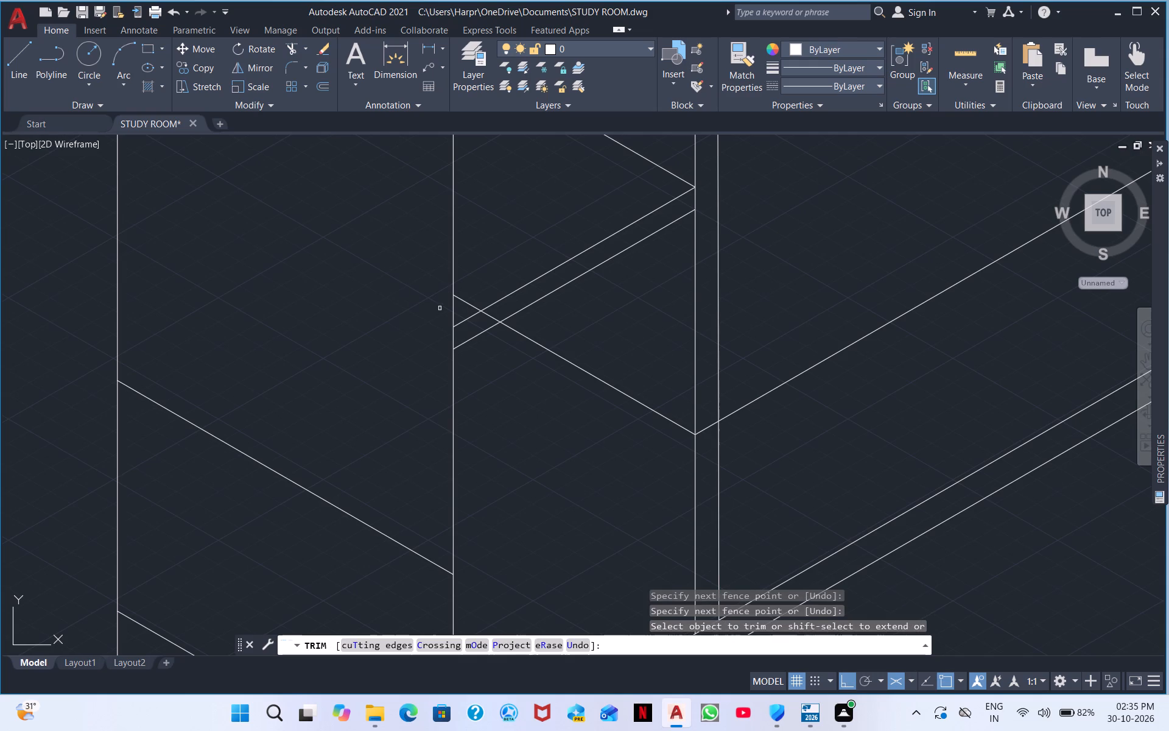
pyautogui.click(468, 305)
pyautogui.click(488, 316)
# Draw the third shelf's upper front line from the inner edge's end at the divider to just past the cabinet's corner edge.
pyautogui.moveTo(580, 447); pyautogui.dragTo(473, 433, button='middle')
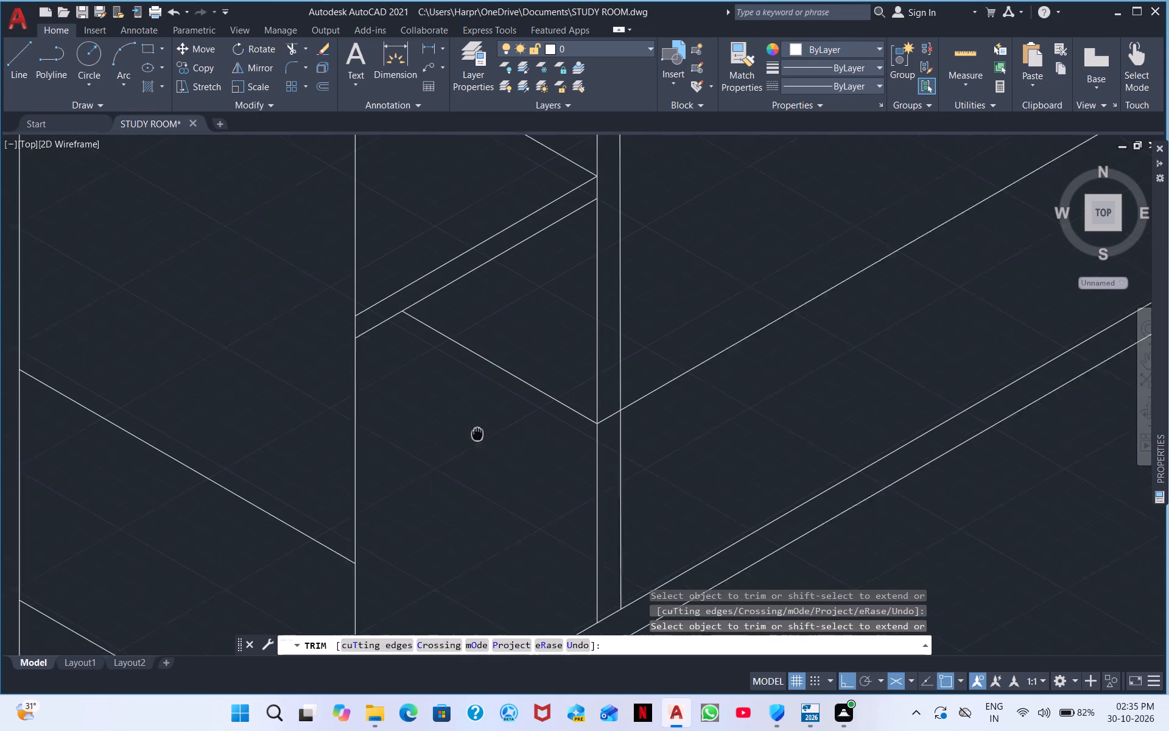
pyautogui.moveTo(473, 433); pyautogui.dragTo(446, 425, button='middle')
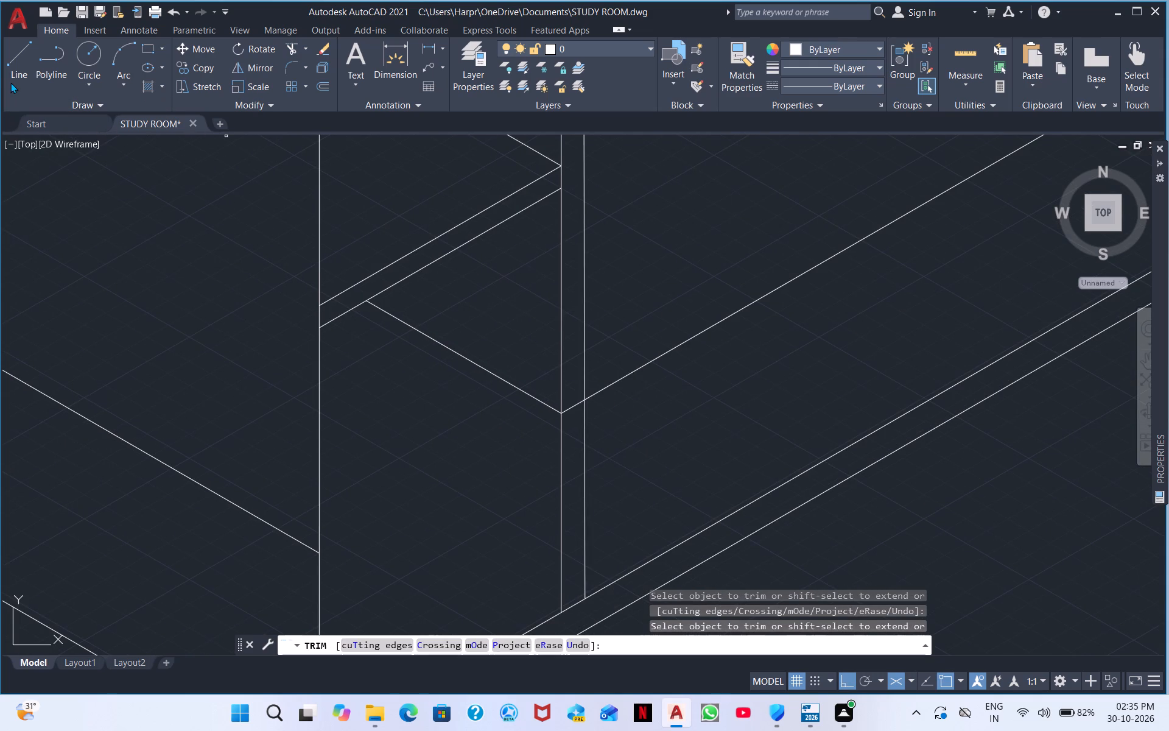
pyautogui.click(16, 72)
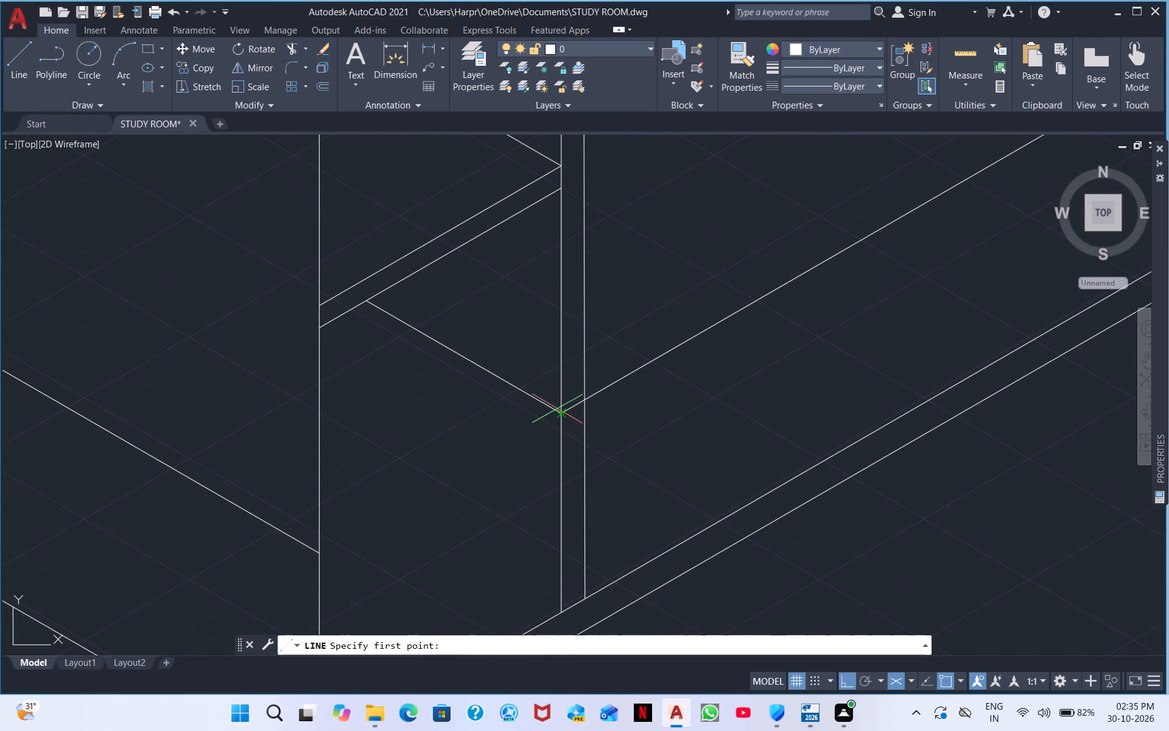
pyautogui.click(557, 409)
pyautogui.click(305, 561)
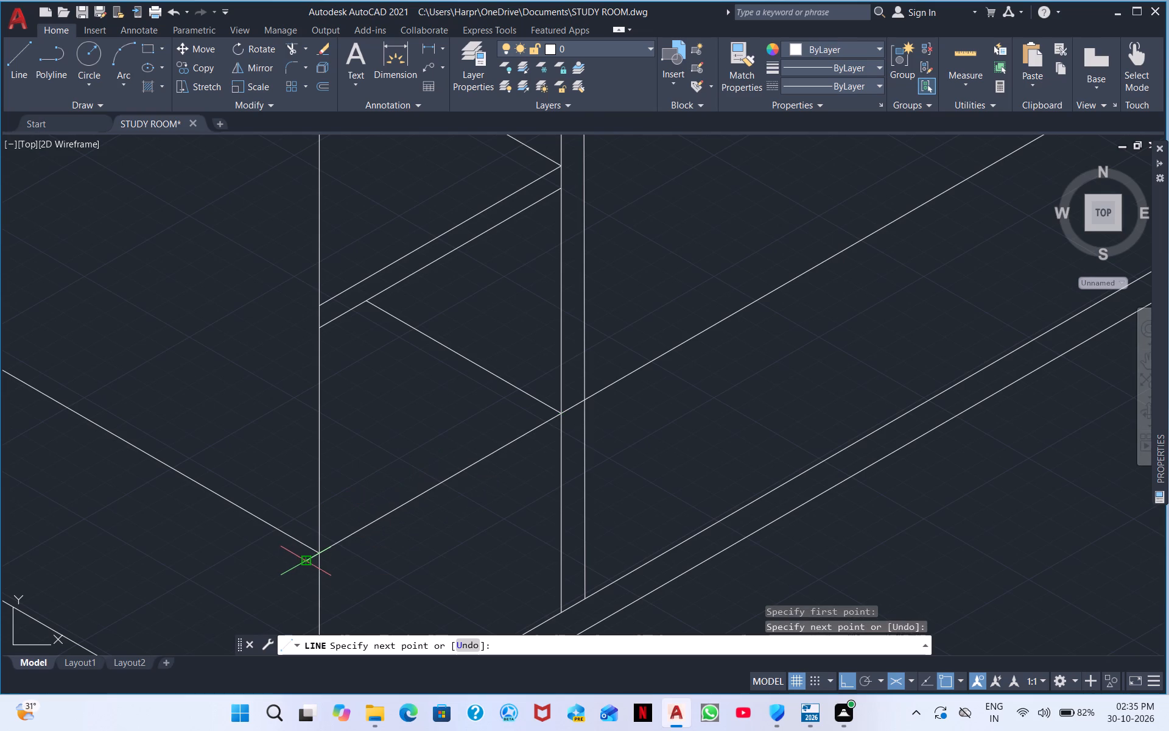
pyautogui.rightClick(365, 547)
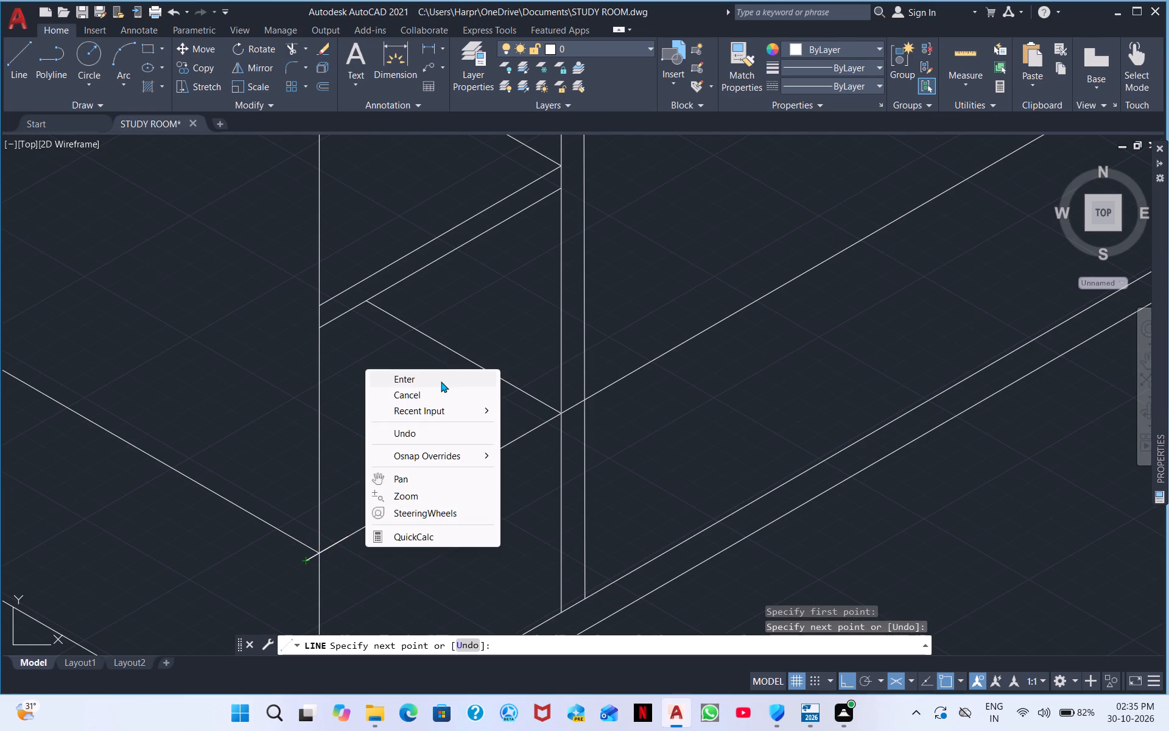
pyautogui.click(441, 381)
# Draw a parallel lower line just beneath the third shelf's front line, from the divider to past the cabinet's corner edge.
pyautogui.moveTo(483, 439); pyautogui.dragTo(341, 308, button='middle')
pyautogui.scroll(-1, 270, 289)
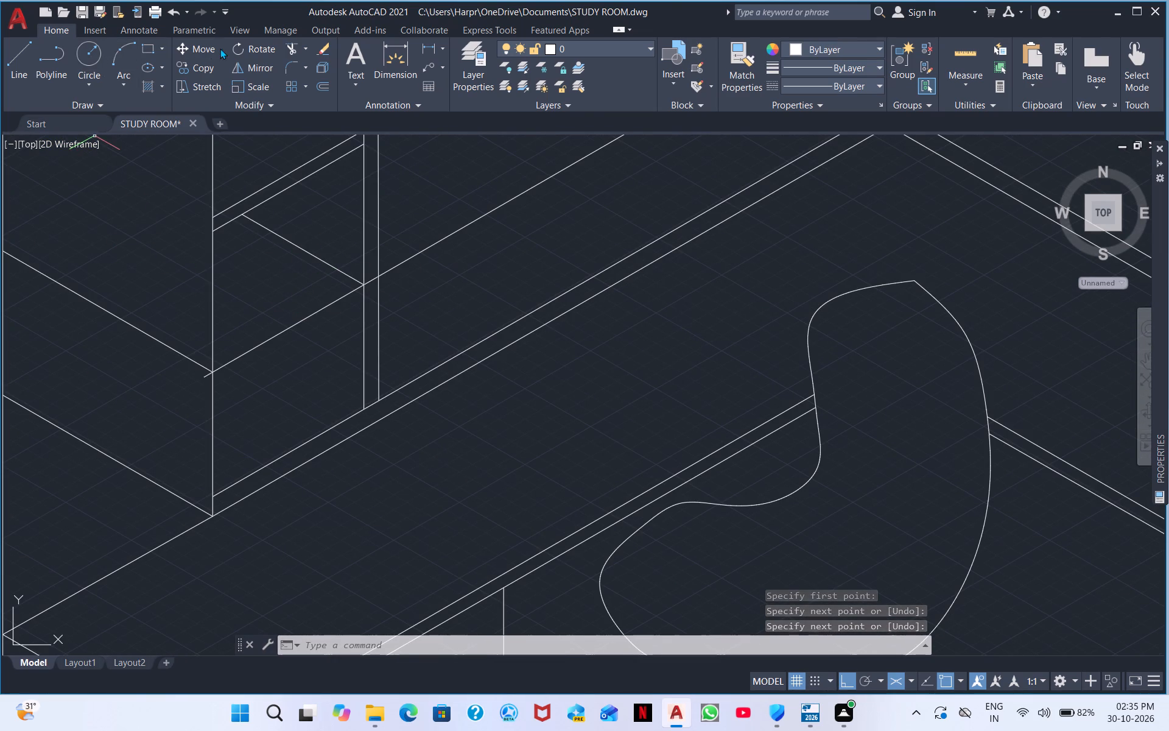
pyautogui.click(10, 57)
pyautogui.scroll(3, 332, 283)
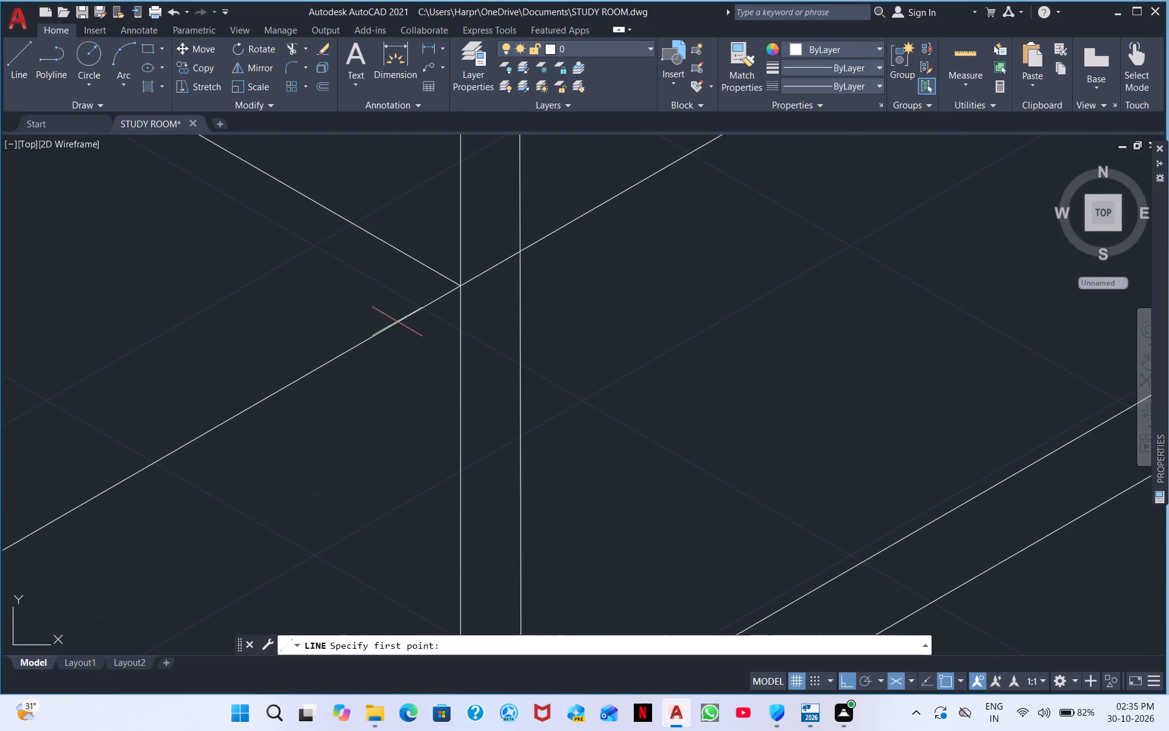
pyautogui.click(460, 303)
pyautogui.moveTo(272, 519); pyautogui.dragTo(334, 489, button='middle')
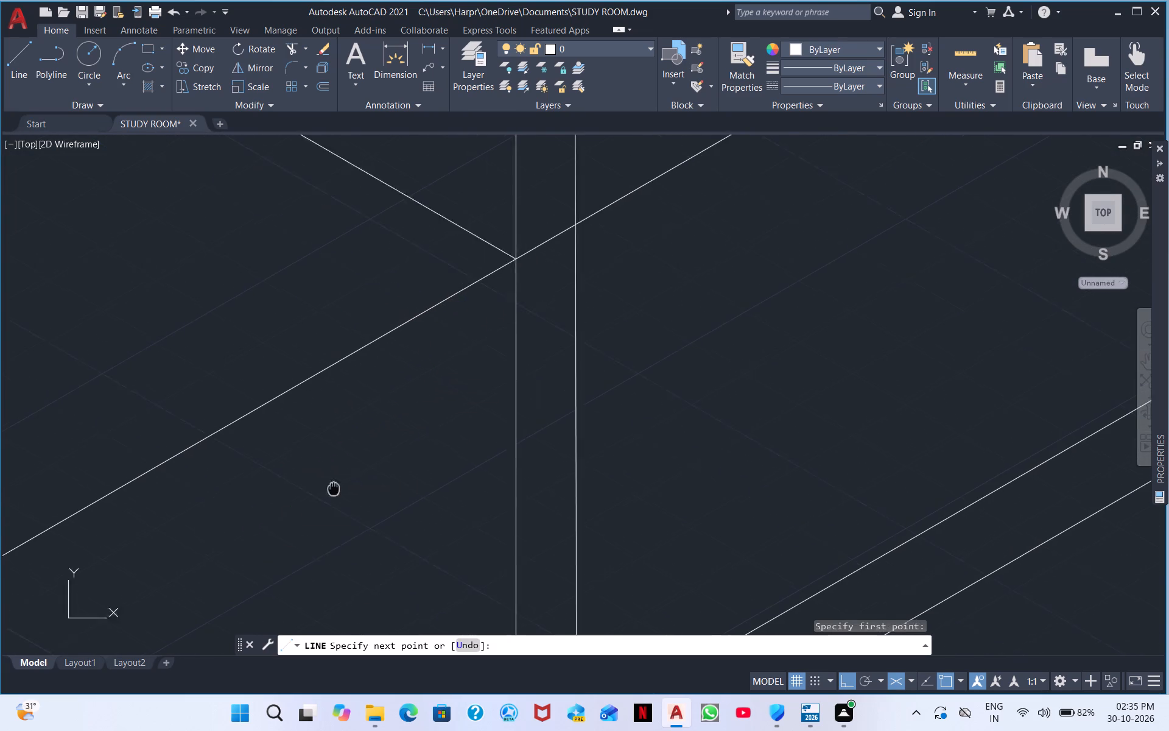
pyautogui.moveTo(334, 489); pyautogui.dragTo(539, 316, button='middle')
pyautogui.click(41, 479)
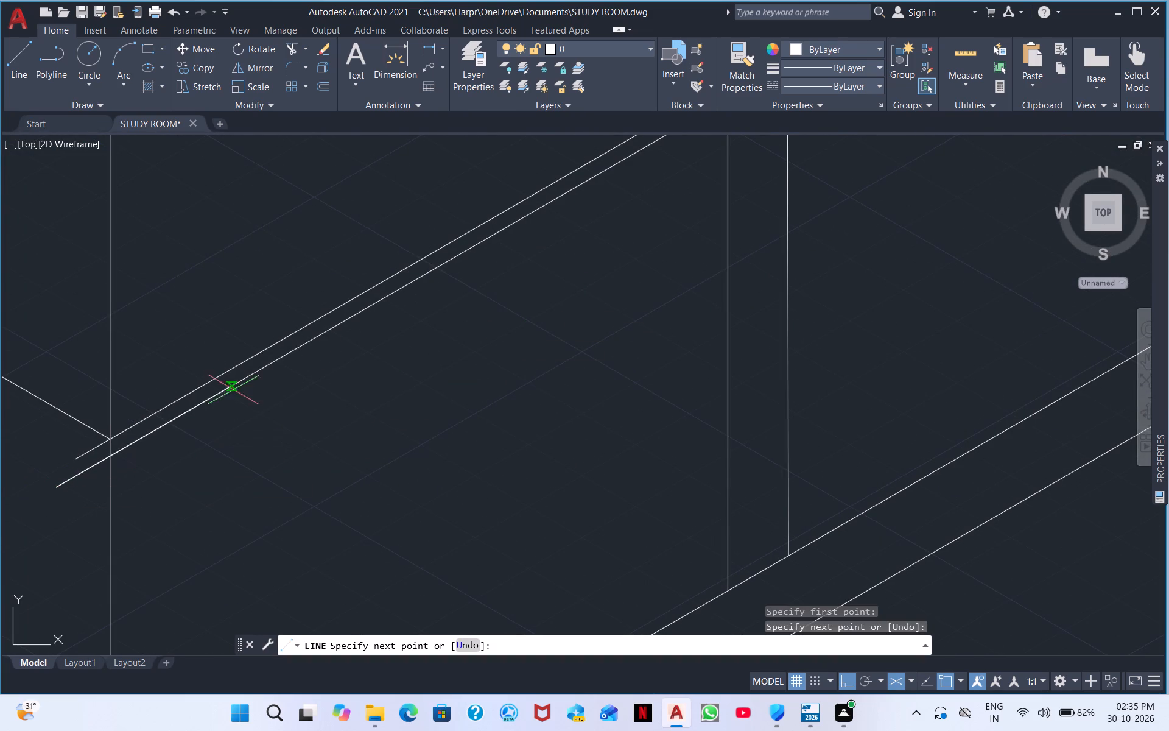
pyautogui.rightClick(275, 437)
pyautogui.click(320, 443)
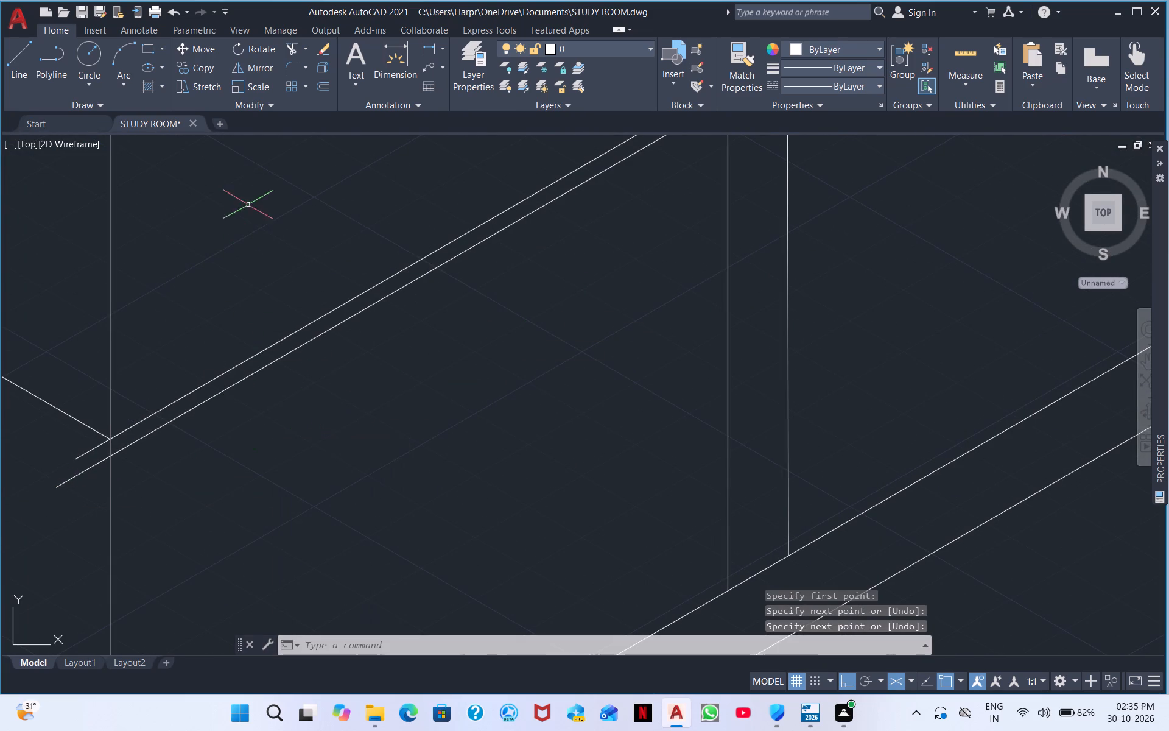
# Trim the ends of both third shelf lines that stick out beyond the left cabinet's corner edge.
pyautogui.click(293, 54)
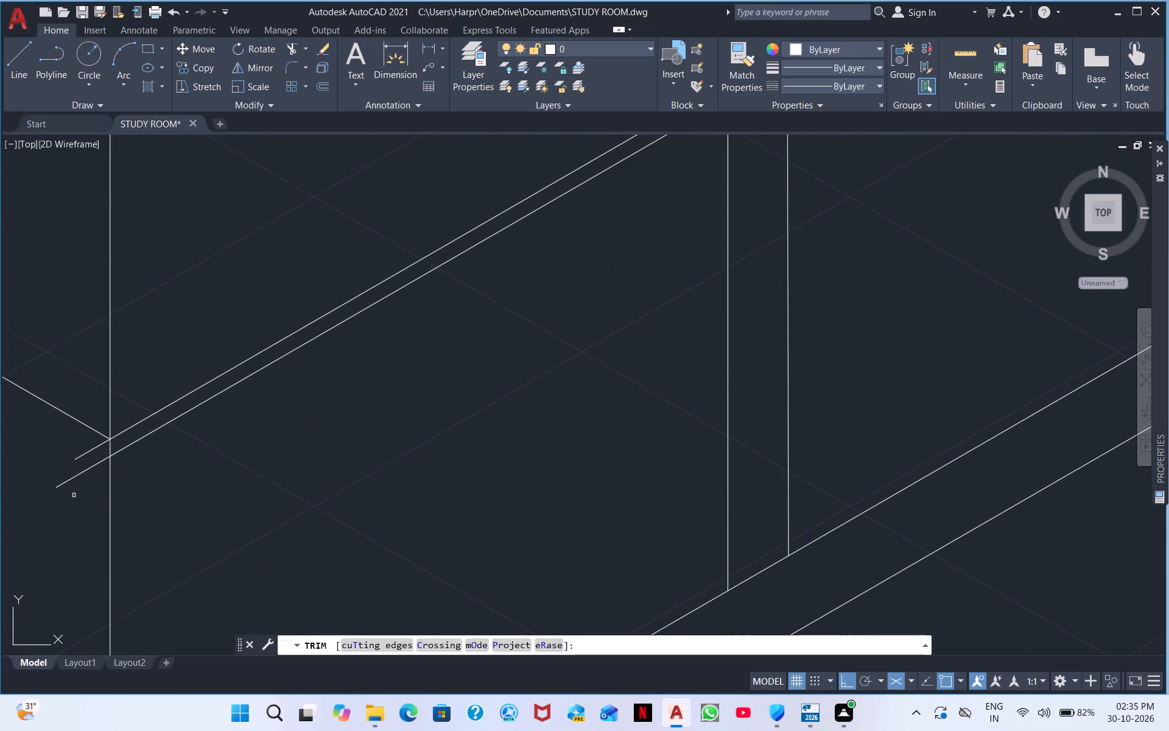
pyautogui.moveTo(81, 482); pyautogui.dragTo(77, 445)
pyautogui.scroll(-2, 200, 477)
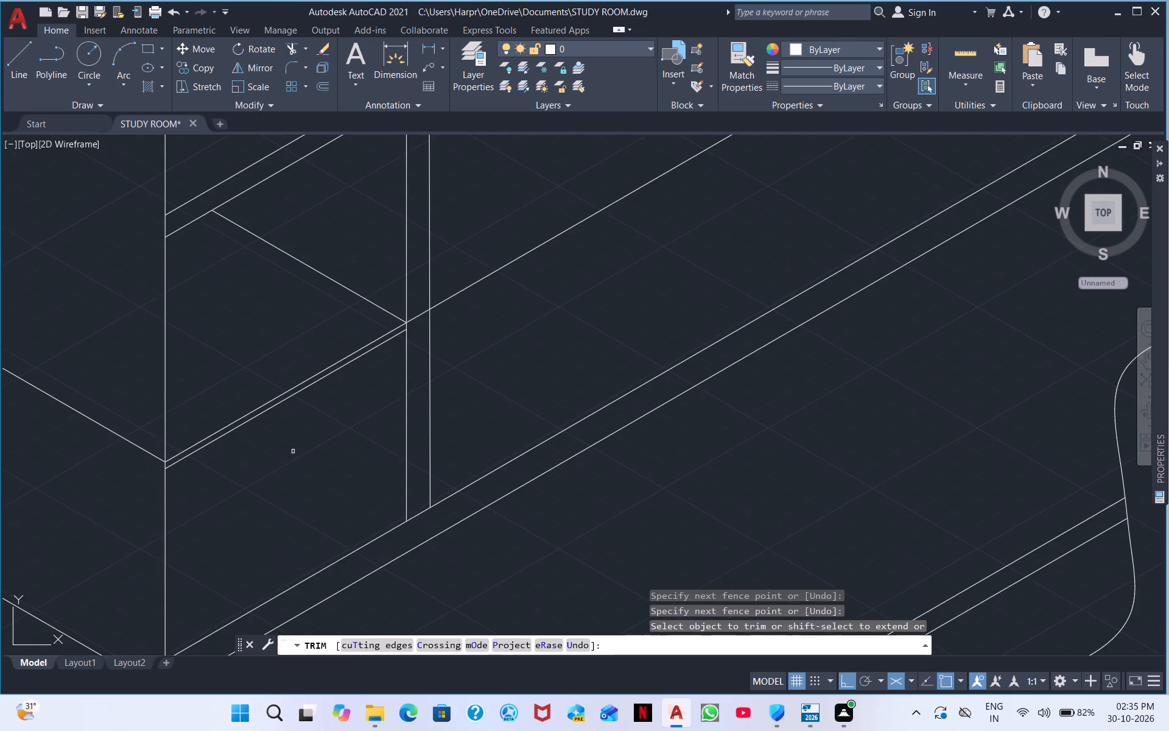
pyautogui.moveTo(283, 470); pyautogui.dragTo(233, 535, button='middle')
pyautogui.rightClick(505, 359)
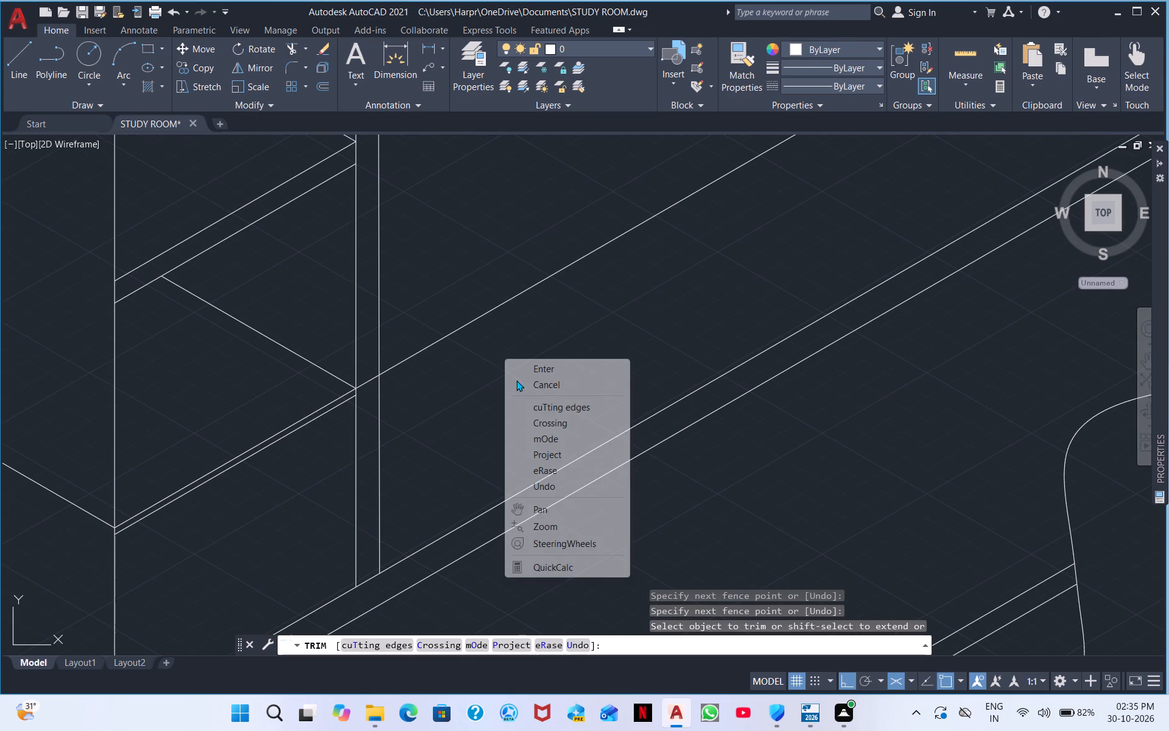
pyautogui.click(539, 365)
# Move the third shelf's lower line slightly farther down along the divider to thicken the shelf.
pyautogui.scroll(-1, 412, 322)
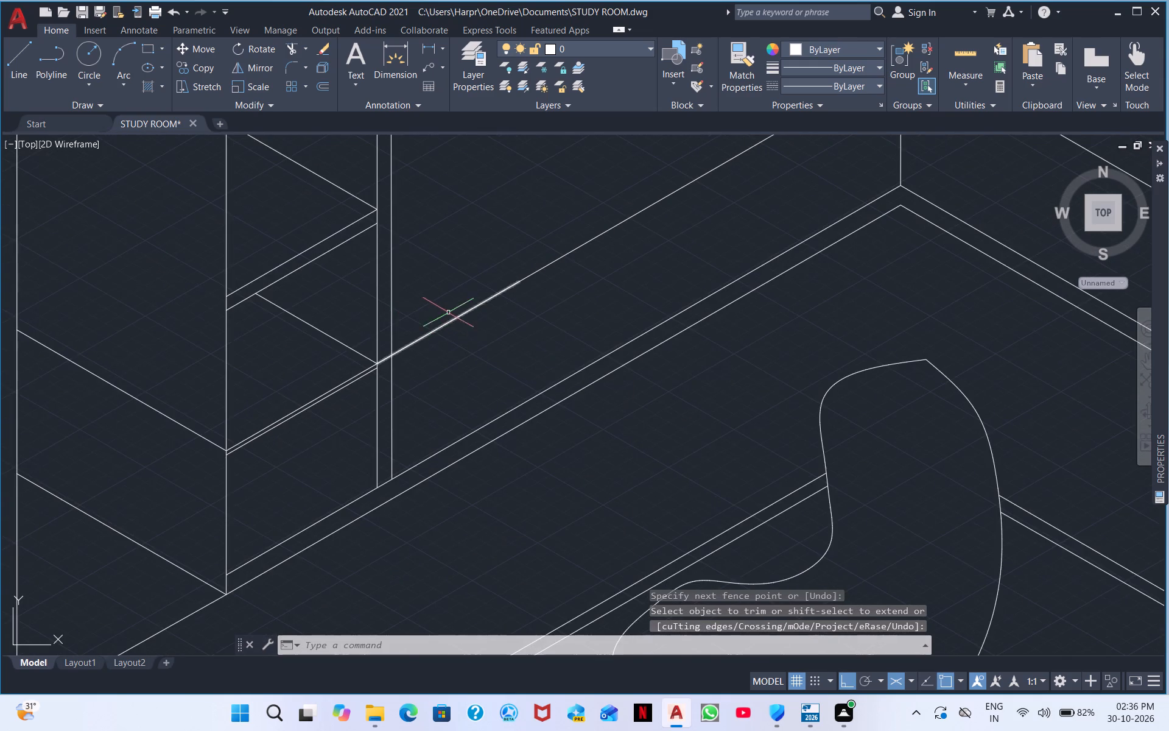
pyautogui.scroll(-1, 438, 303)
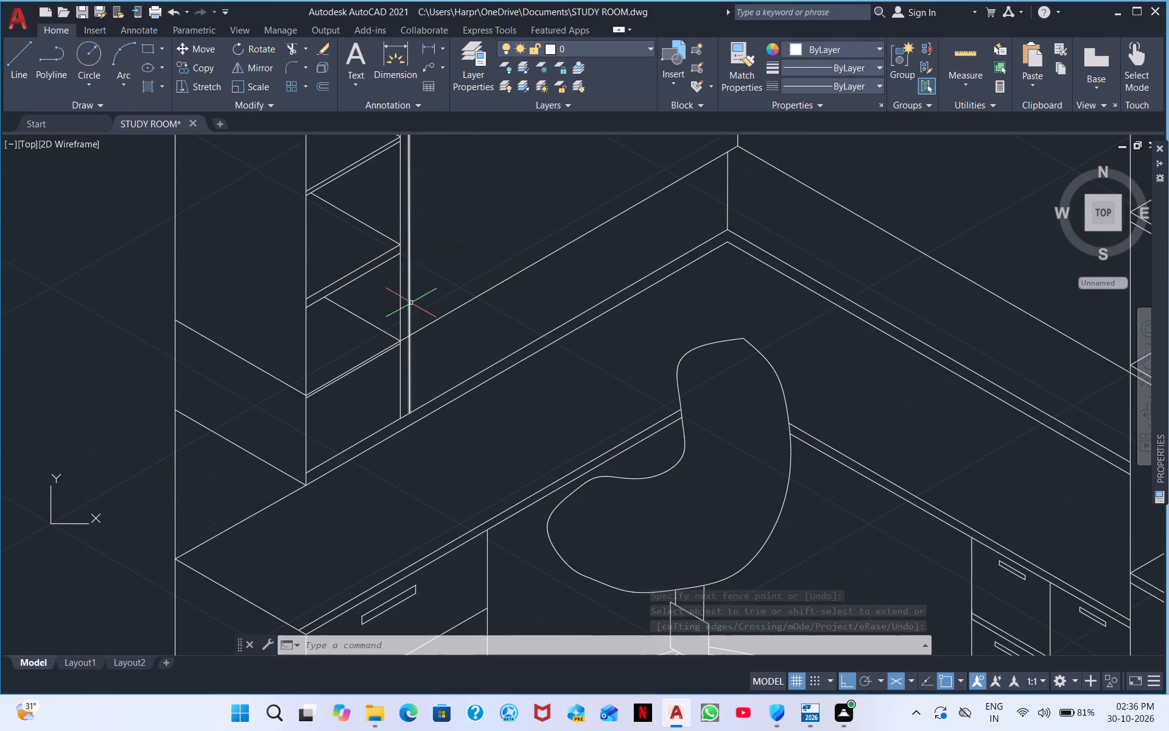
pyautogui.scroll(3, 404, 358)
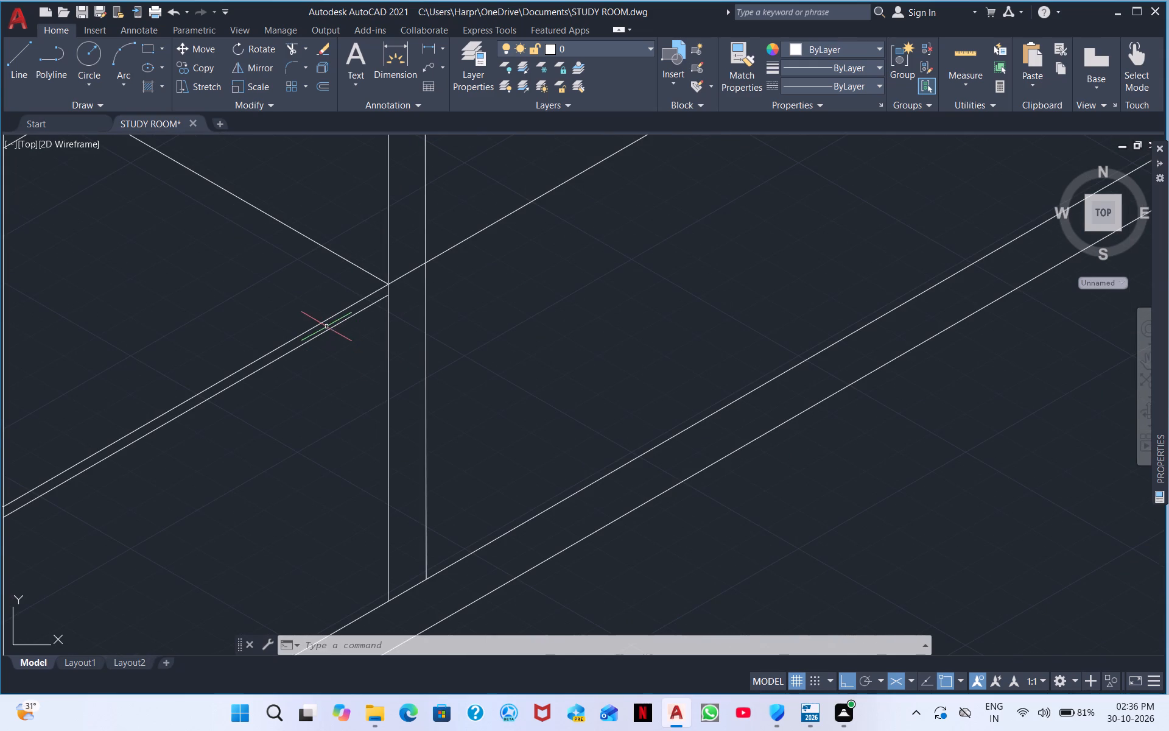
pyautogui.click(328, 331)
pyautogui.rightClick(338, 367)
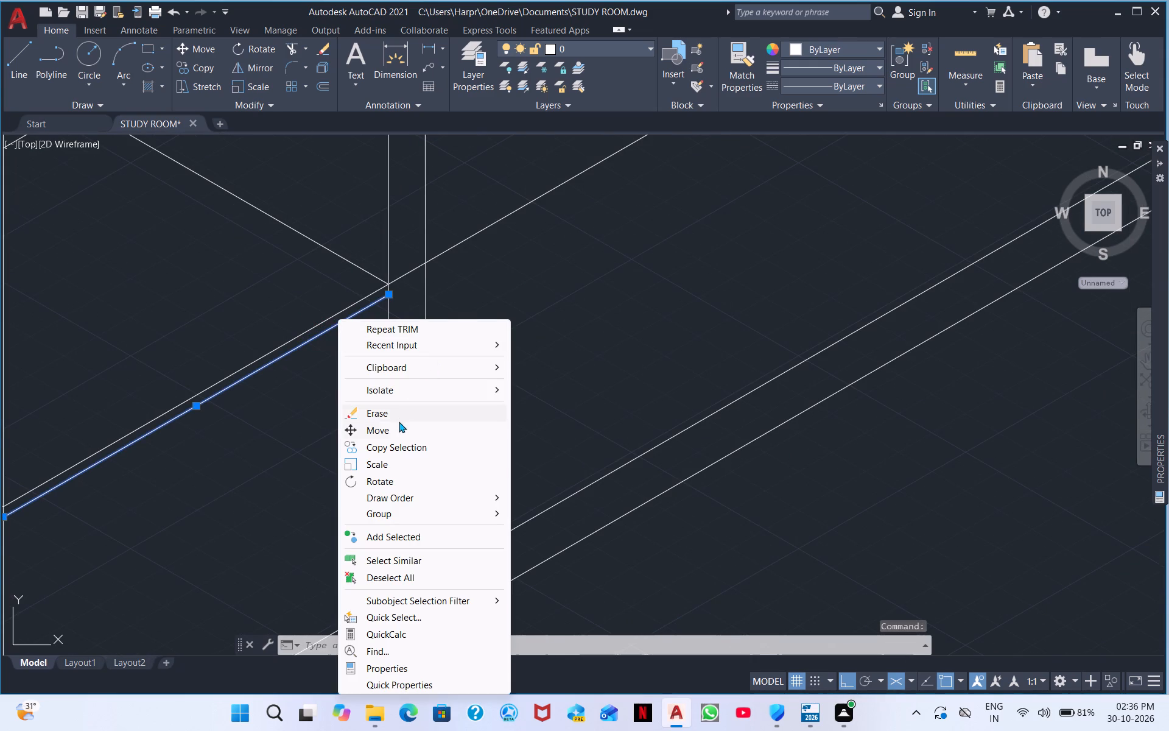
pyautogui.click(401, 429)
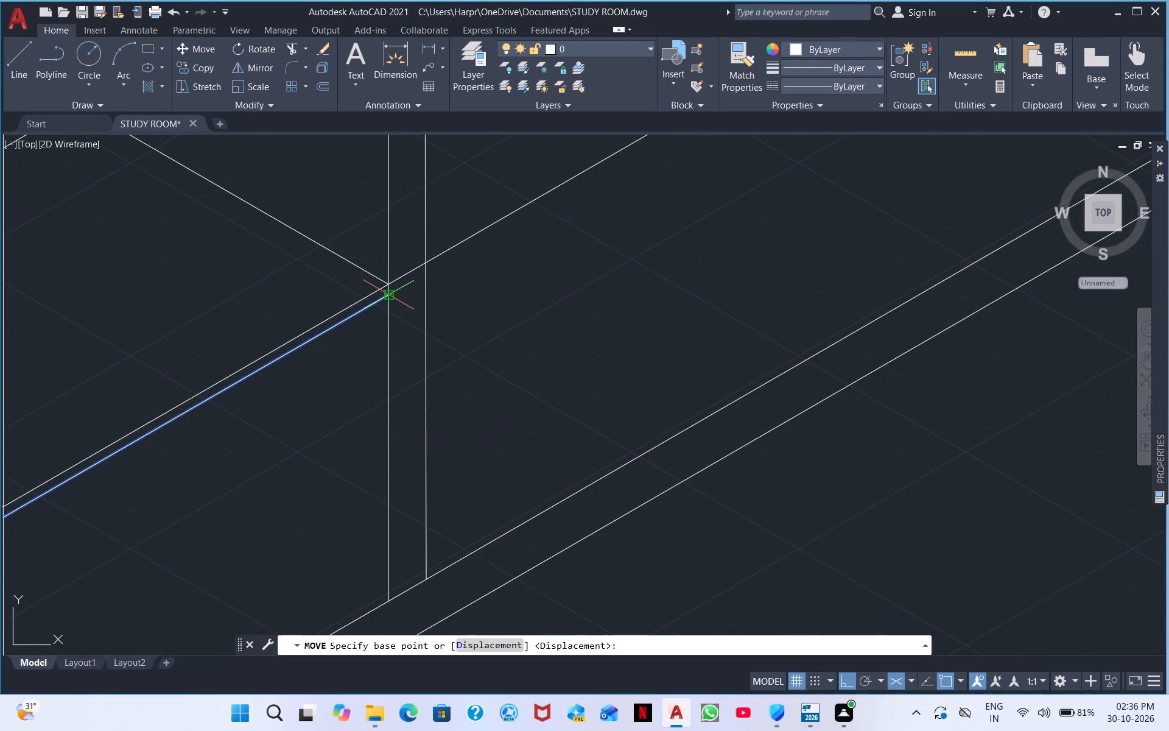
pyautogui.click(386, 292)
pyautogui.click(385, 310)
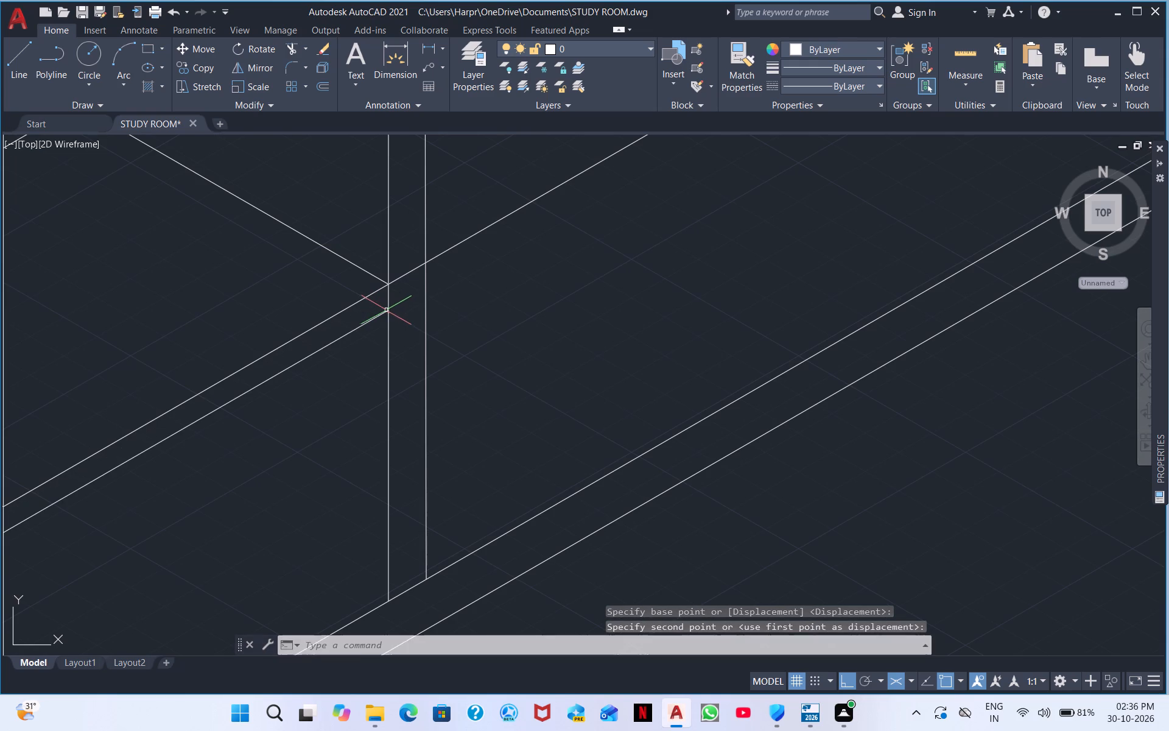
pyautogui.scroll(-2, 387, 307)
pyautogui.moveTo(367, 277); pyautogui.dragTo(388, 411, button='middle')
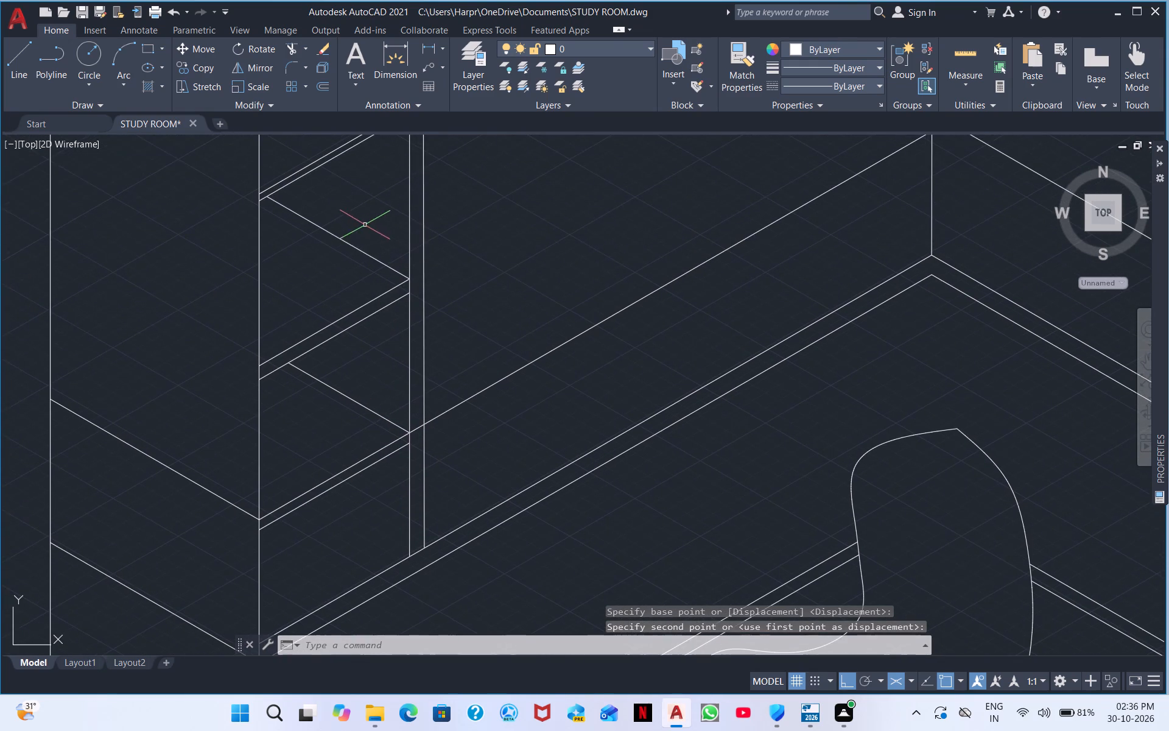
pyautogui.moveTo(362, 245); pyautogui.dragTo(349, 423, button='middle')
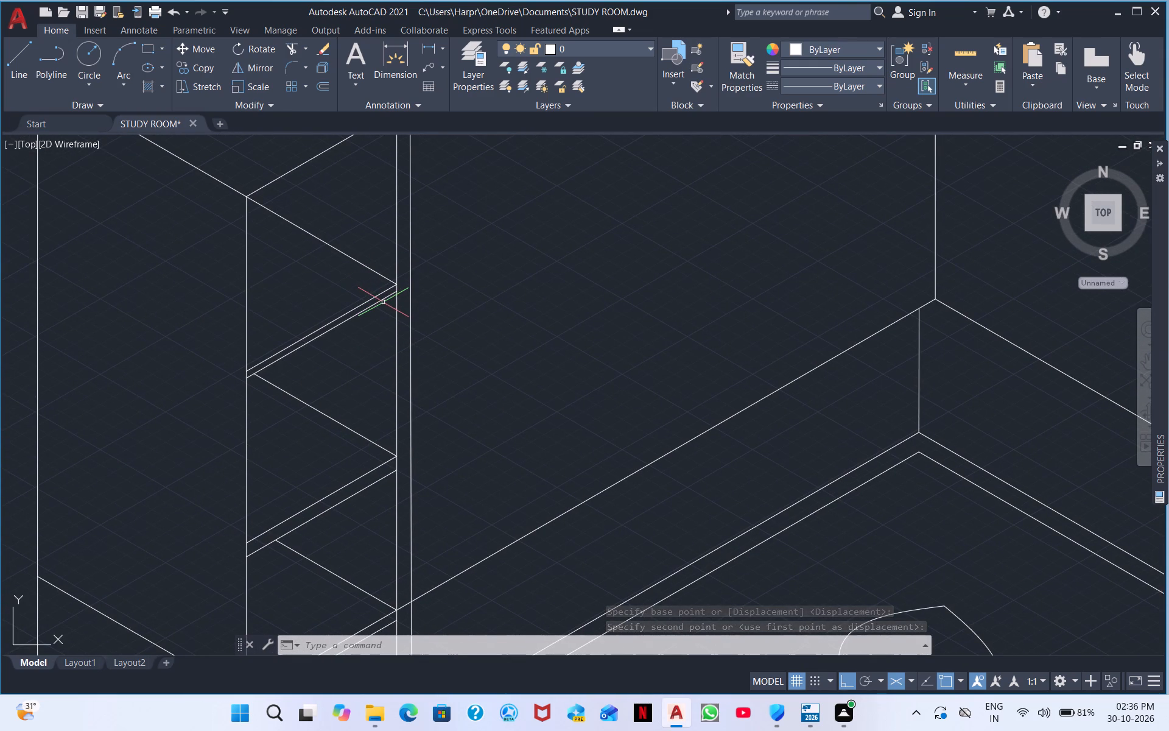
# Move the top shelf's lower front line slightly farther down along the divider to thicken the shelf in the left cabinet.
pyautogui.click(383, 299)
pyautogui.scroll(2, 455, 262)
pyautogui.moveTo(431, 270); pyautogui.dragTo(582, 250, button='middle')
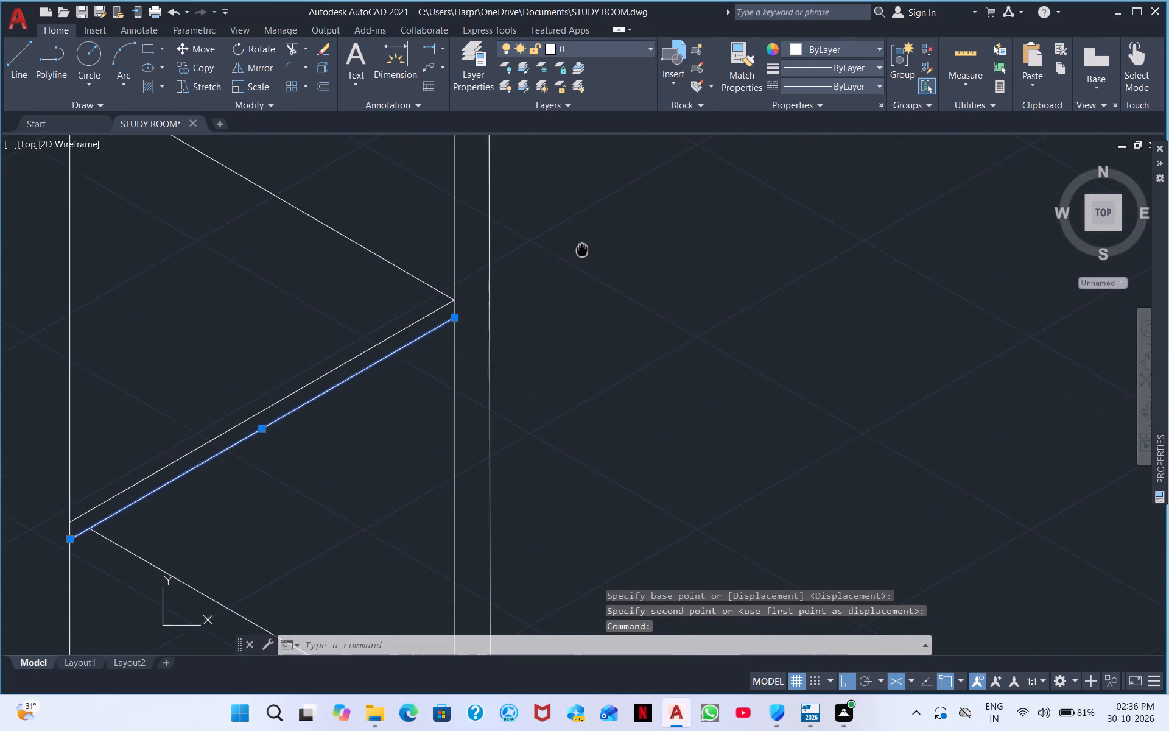
pyautogui.rightClick(586, 247)
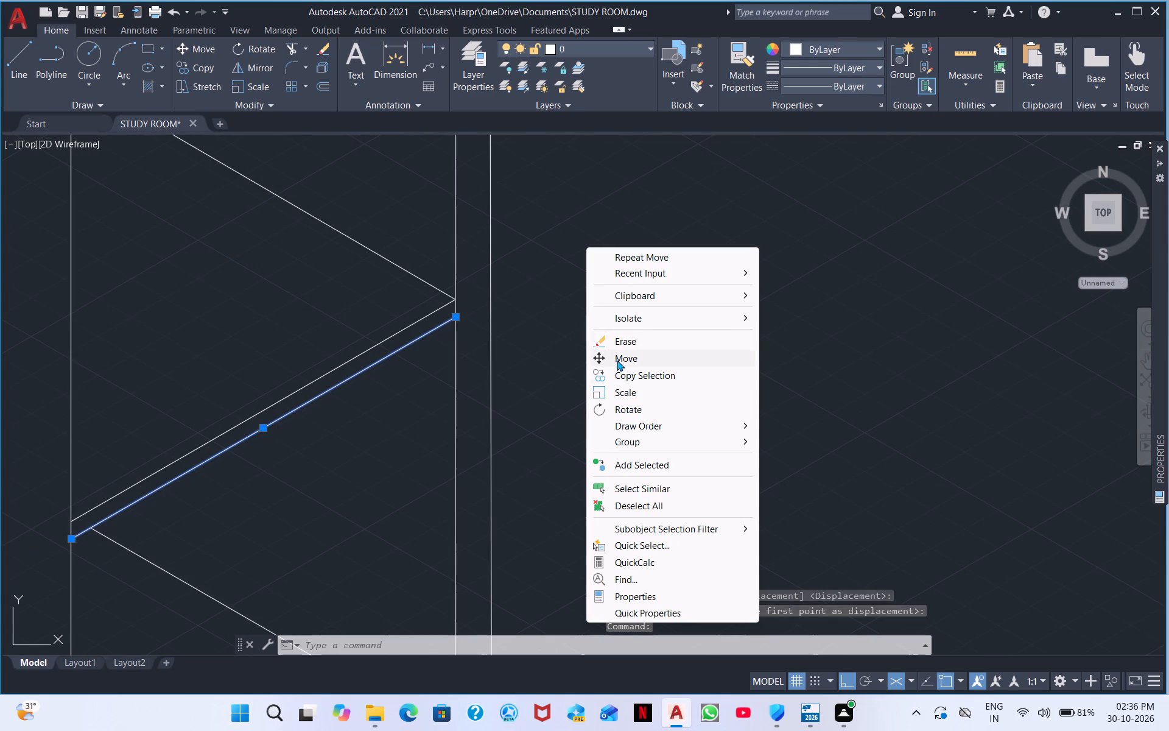
pyautogui.click(616, 358)
pyautogui.moveTo(452, 316); pyautogui.dragTo(451, 322)
pyautogui.click(454, 337)
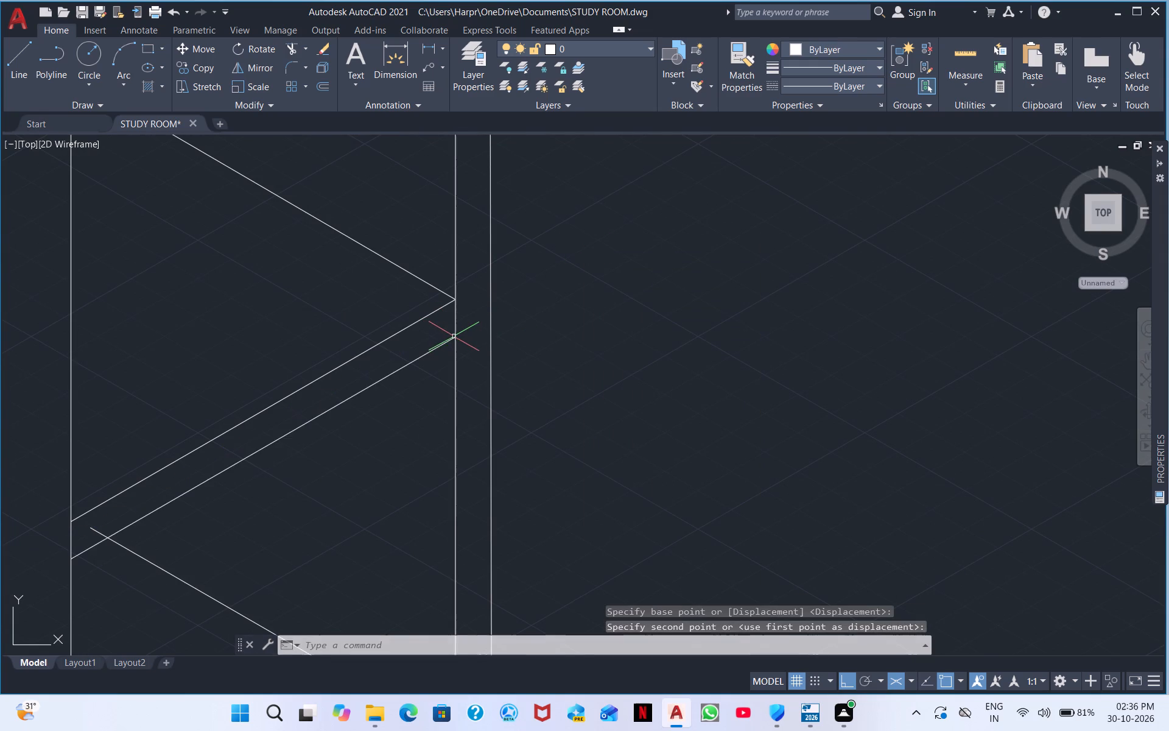
# Trim the end of the inner edge line that sticks out above the top shelf's lower front line.
pyautogui.scroll(-3, 455, 337)
pyautogui.moveTo(564, 356); pyautogui.dragTo(521, 270, button='middle')
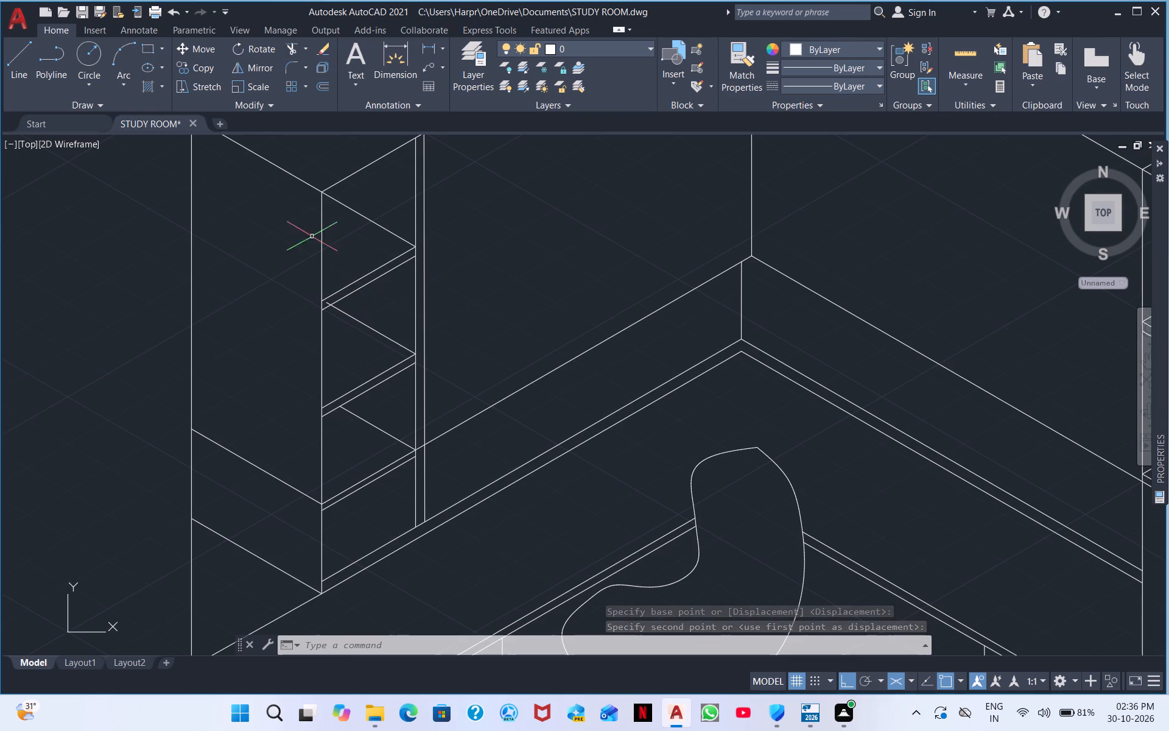
pyautogui.click(292, 49)
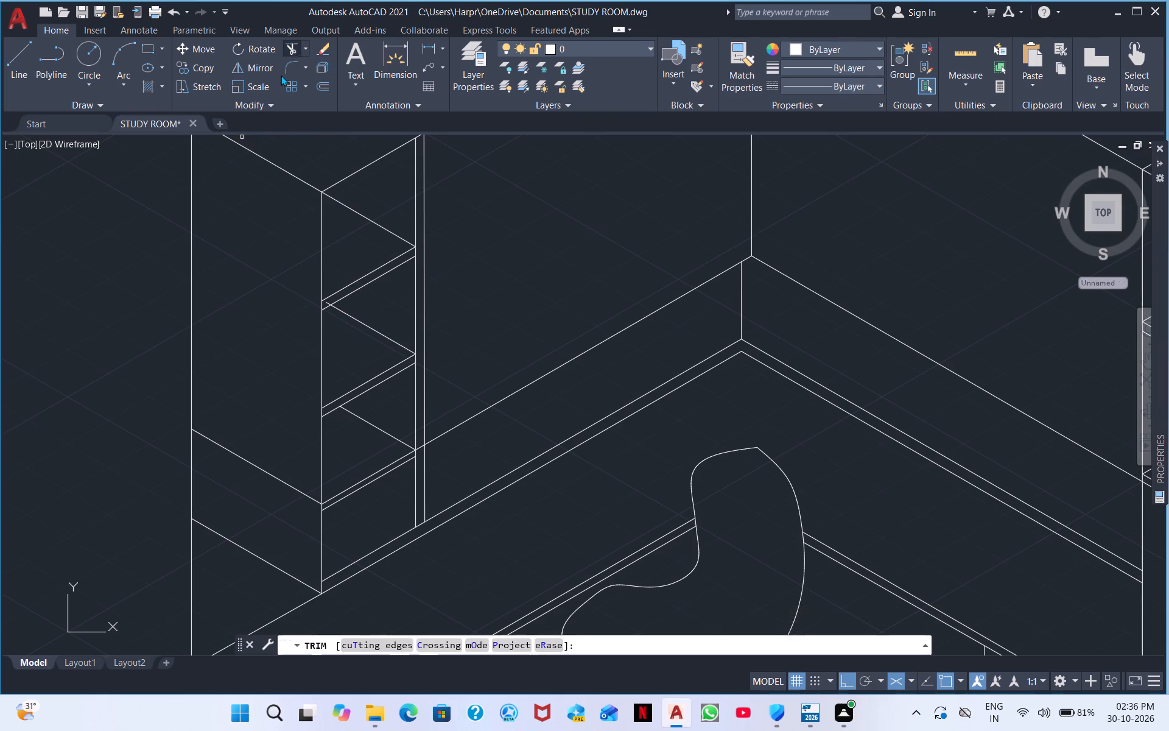
pyautogui.scroll(4, 376, 307)
pyautogui.moveTo(148, 234); pyautogui.dragTo(131, 256)
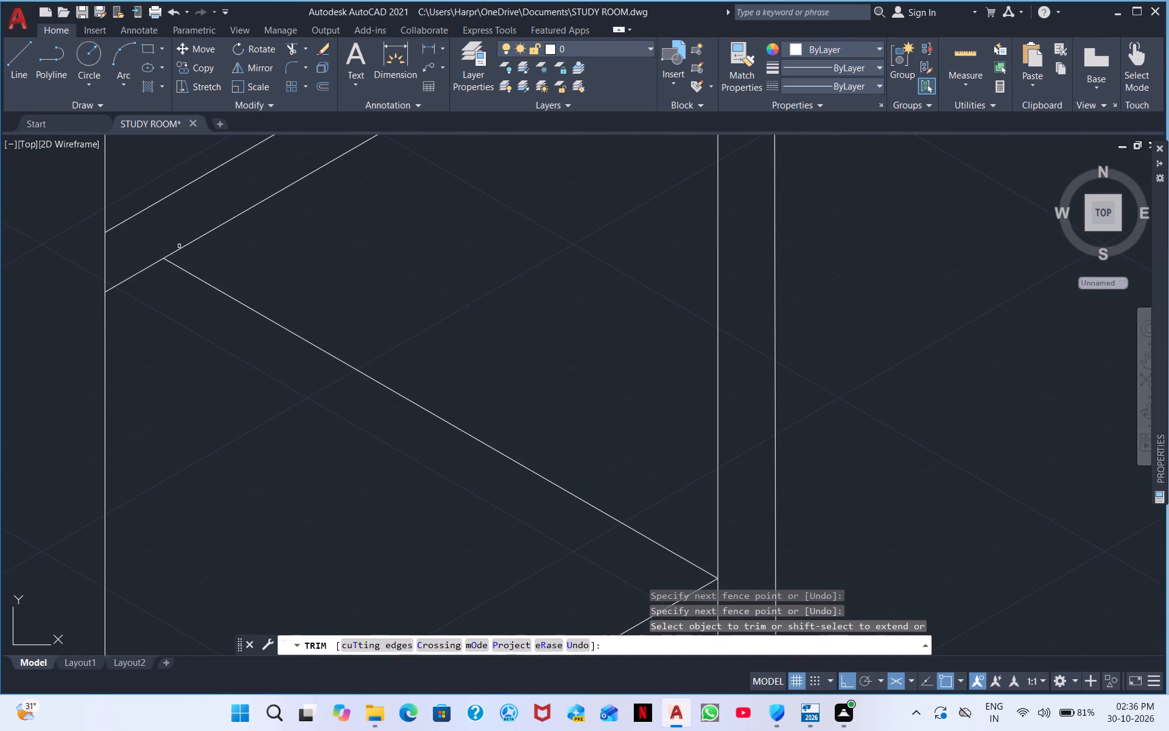
pyautogui.scroll(-3, 180, 246)
pyautogui.rightClick(476, 251)
pyautogui.click(522, 258)
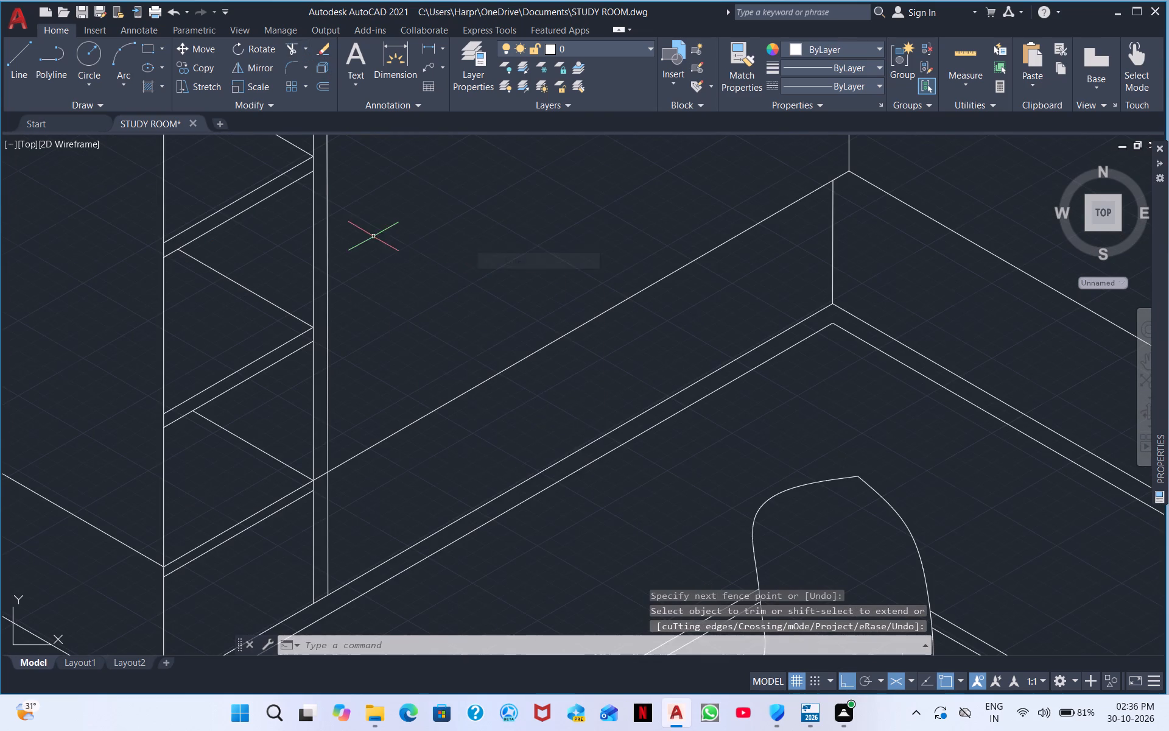
# Start a spline on the wall beside the left cabinet's divider, shaping a small slanted leaf-like loop that returns to its start point.
pyautogui.scroll(-1, 373, 238)
pyautogui.moveTo(412, 242); pyautogui.dragTo(349, 245, button='middle')
pyautogui.scroll(-2, 361, 243)
pyautogui.moveTo(349, 235); pyautogui.dragTo(313, 277, button='middle')
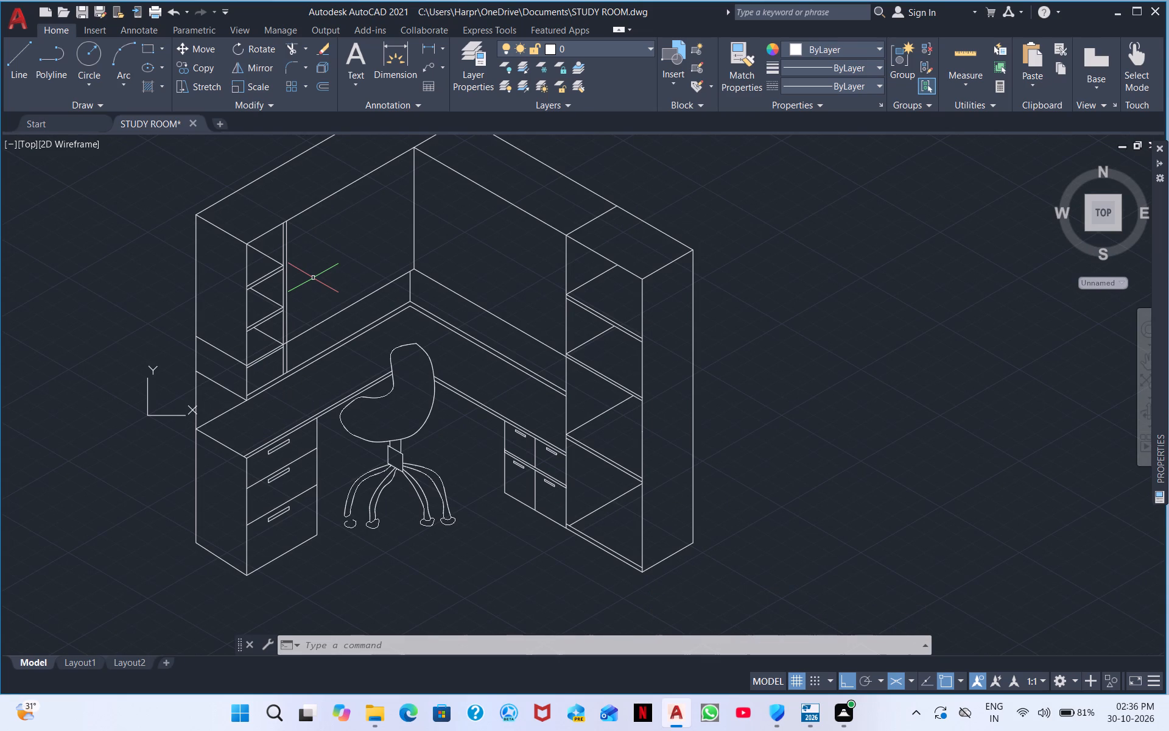
pyautogui.scroll(2, 320, 274)
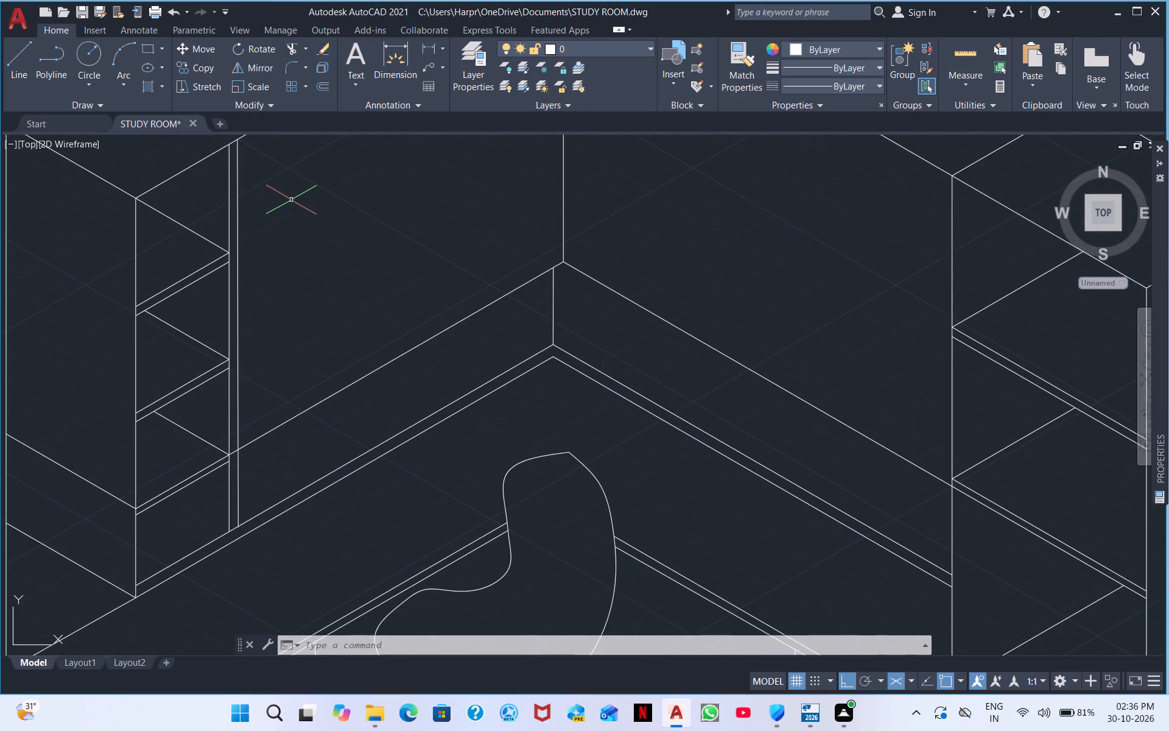
pyautogui.scroll(1, 276, 203)
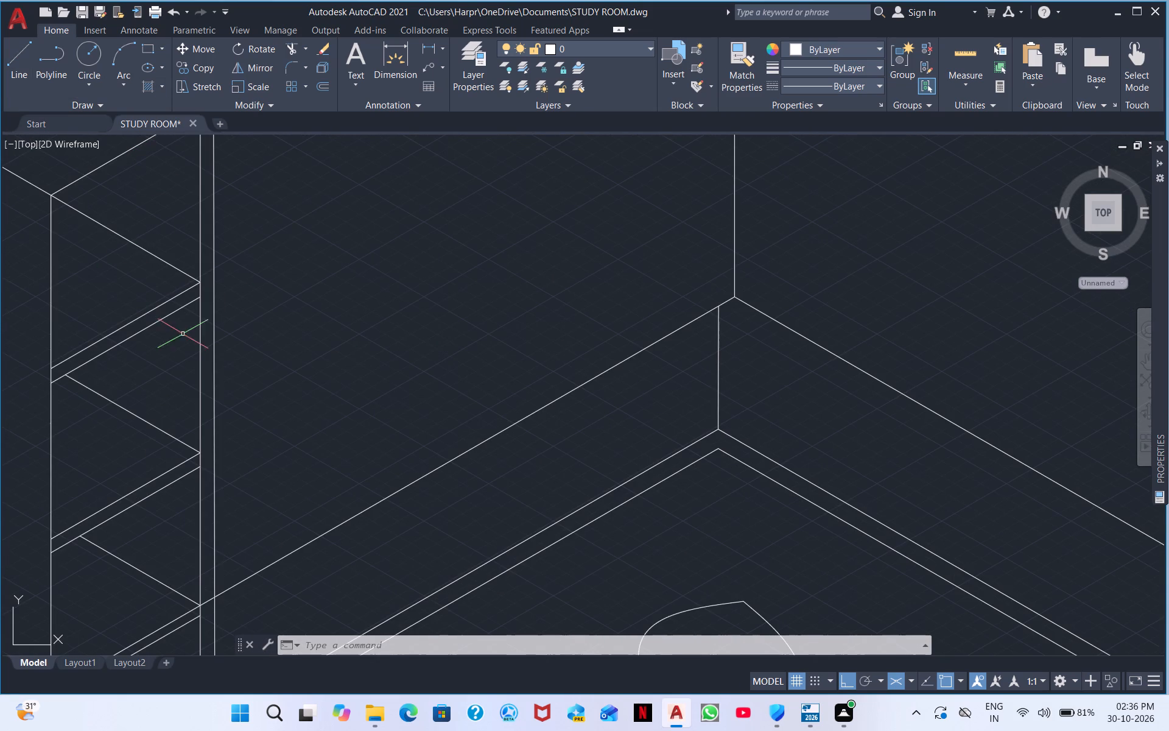
pyautogui.click(329, 648)
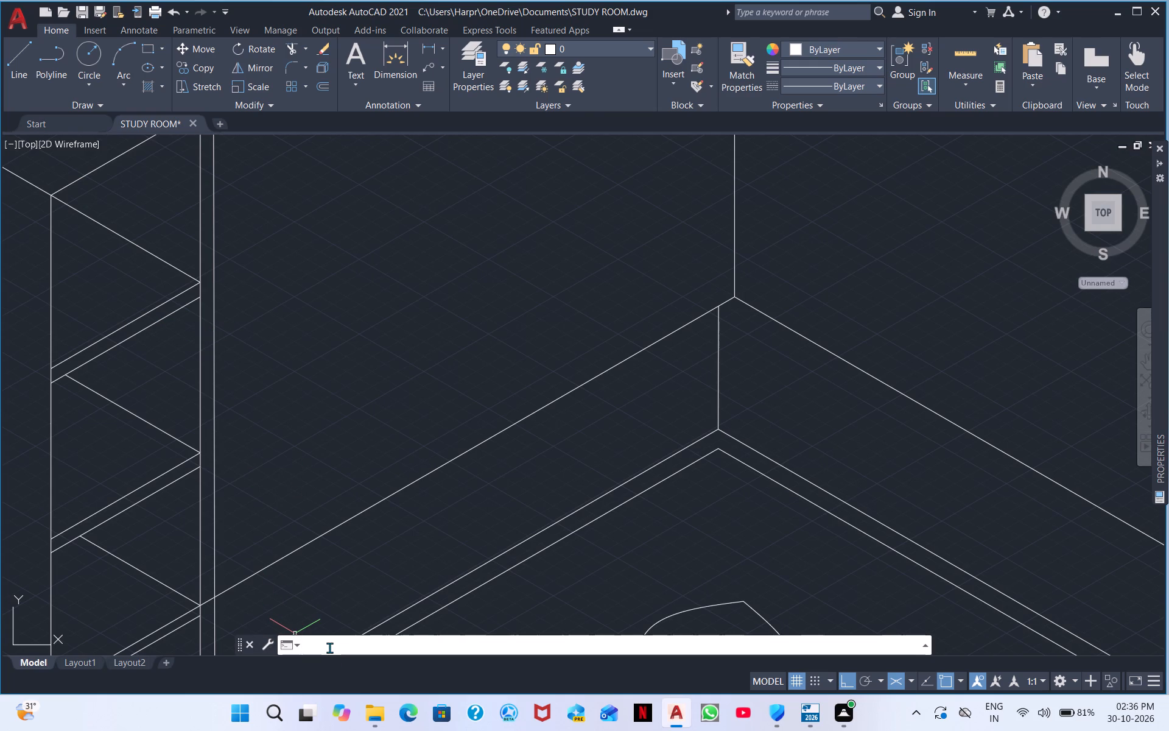
pyautogui.write('SPL')
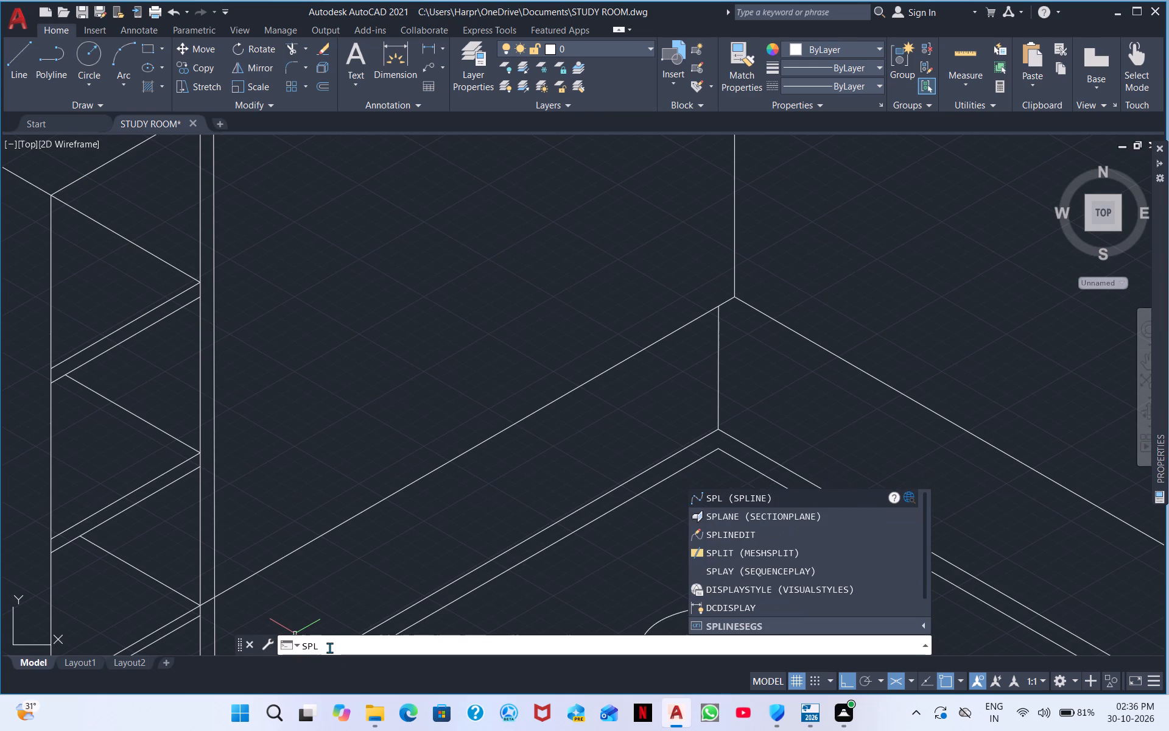
pyautogui.press('i')
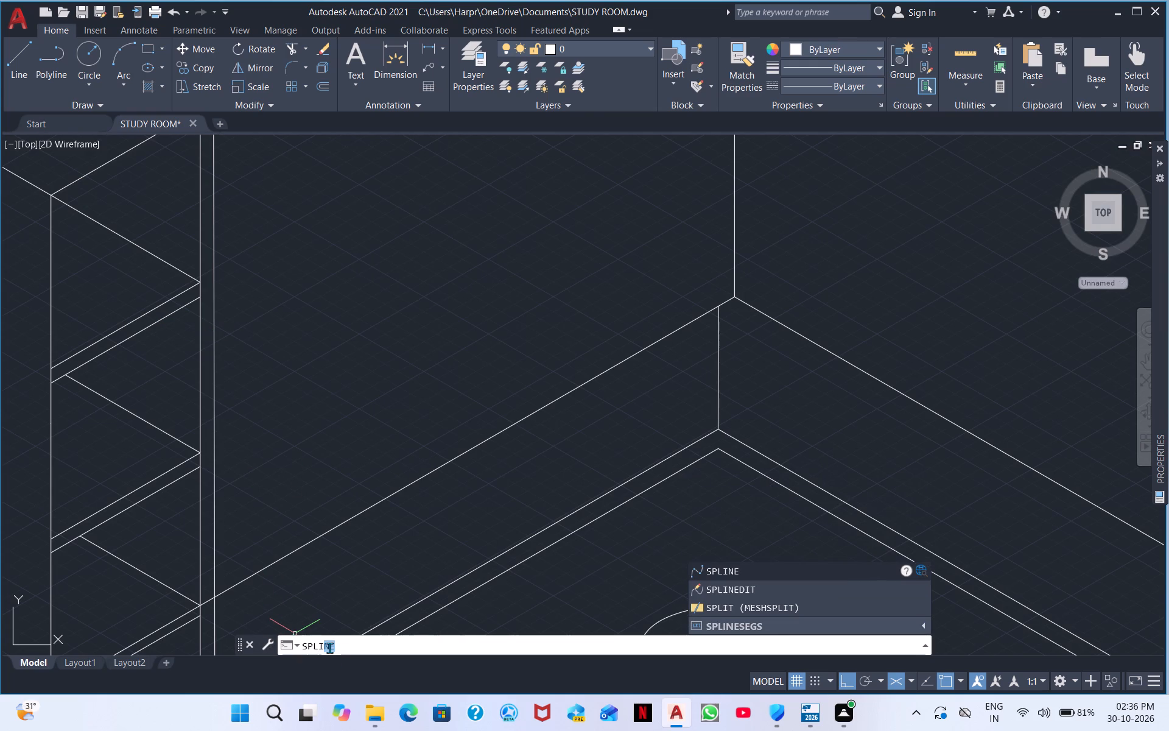
pyautogui.click(729, 572)
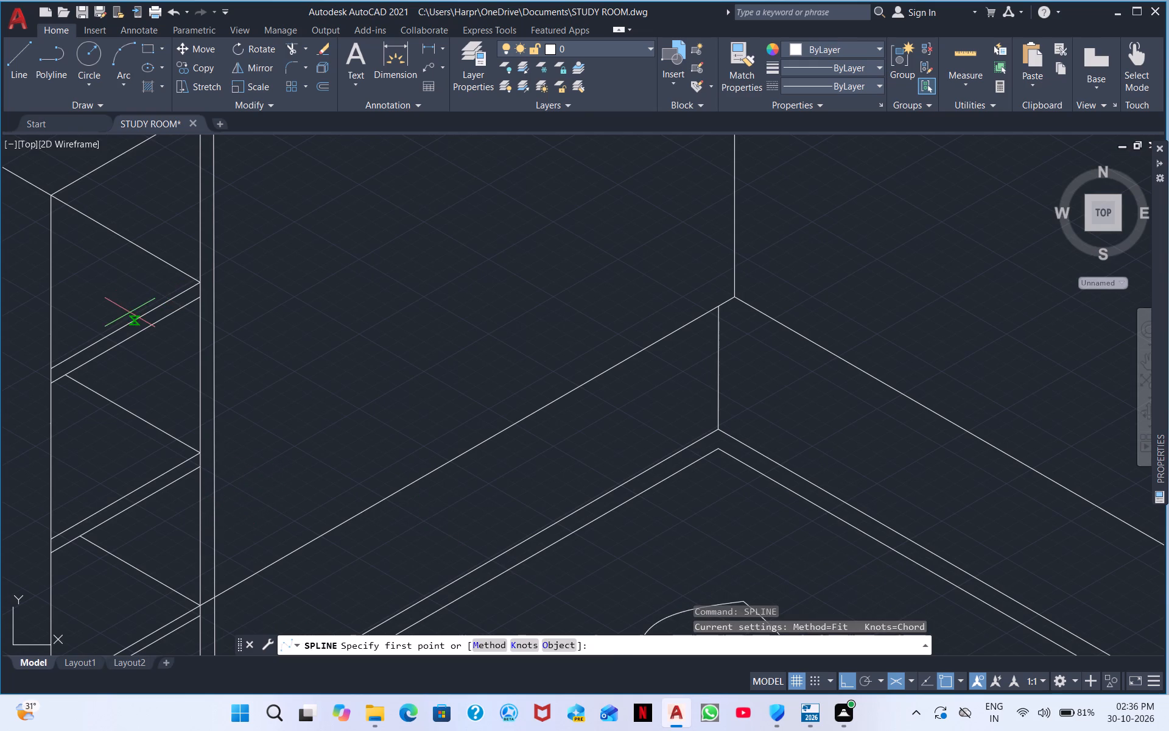
pyautogui.click(297, 230)
pyautogui.click(350, 206)
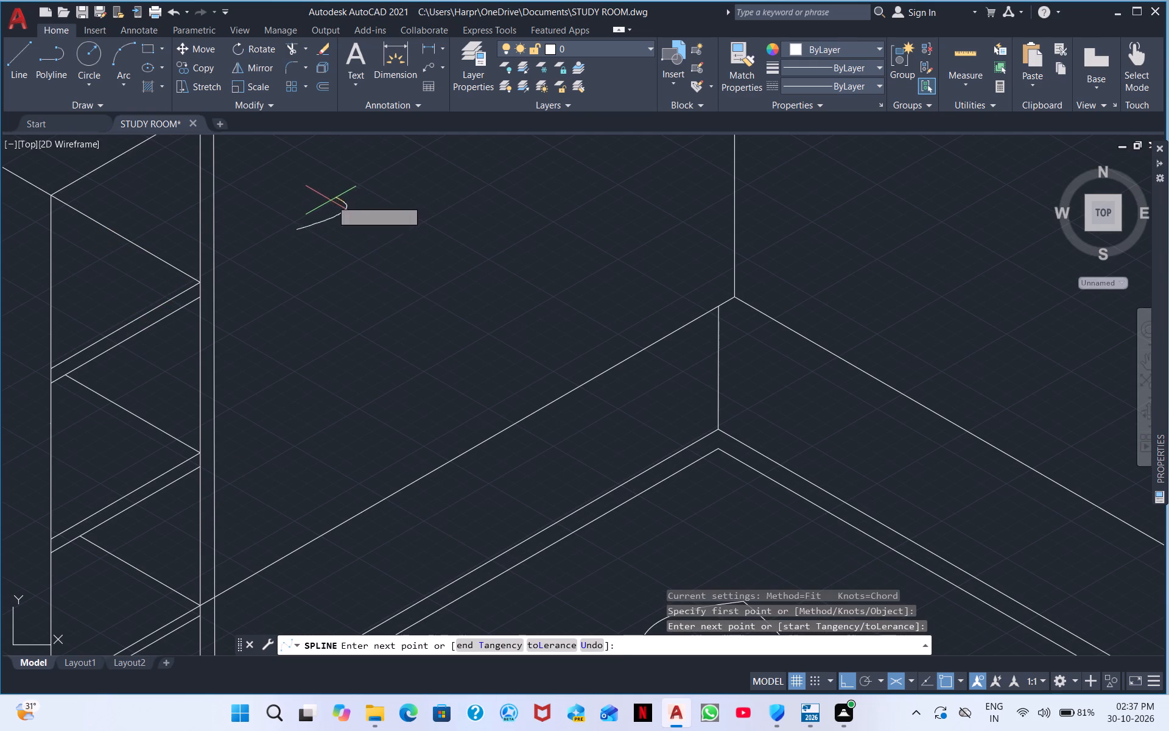
pyautogui.click(330, 202)
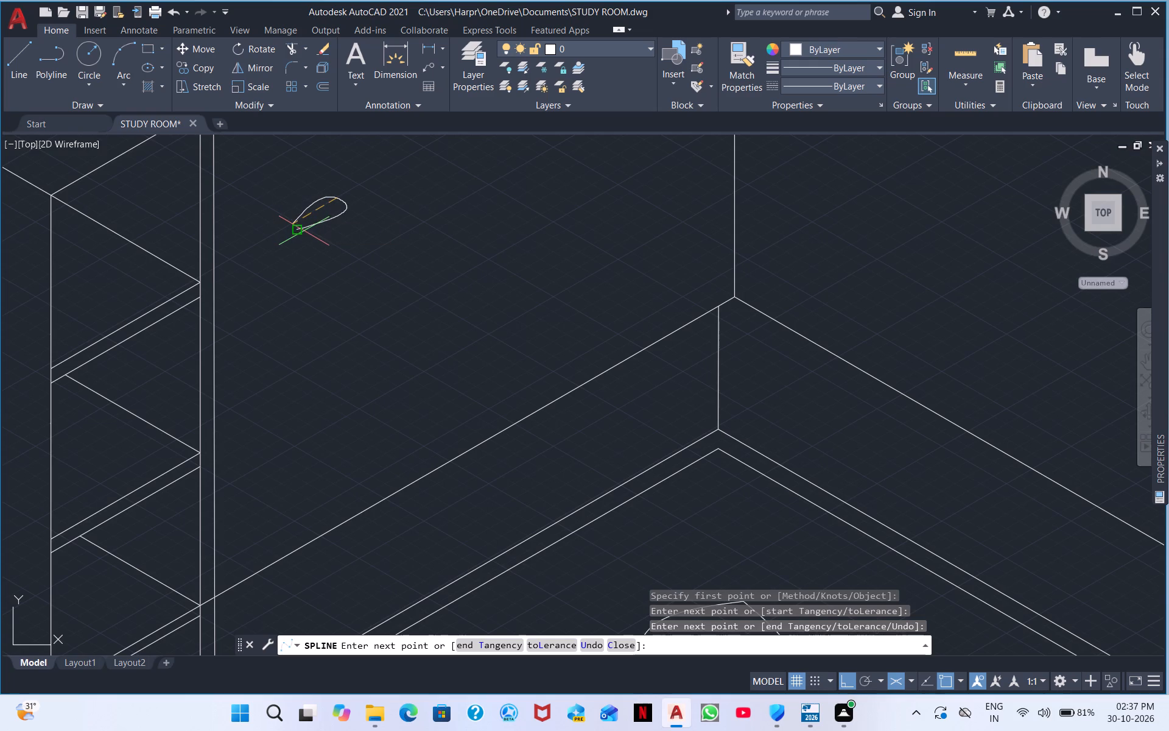
pyautogui.click(298, 231)
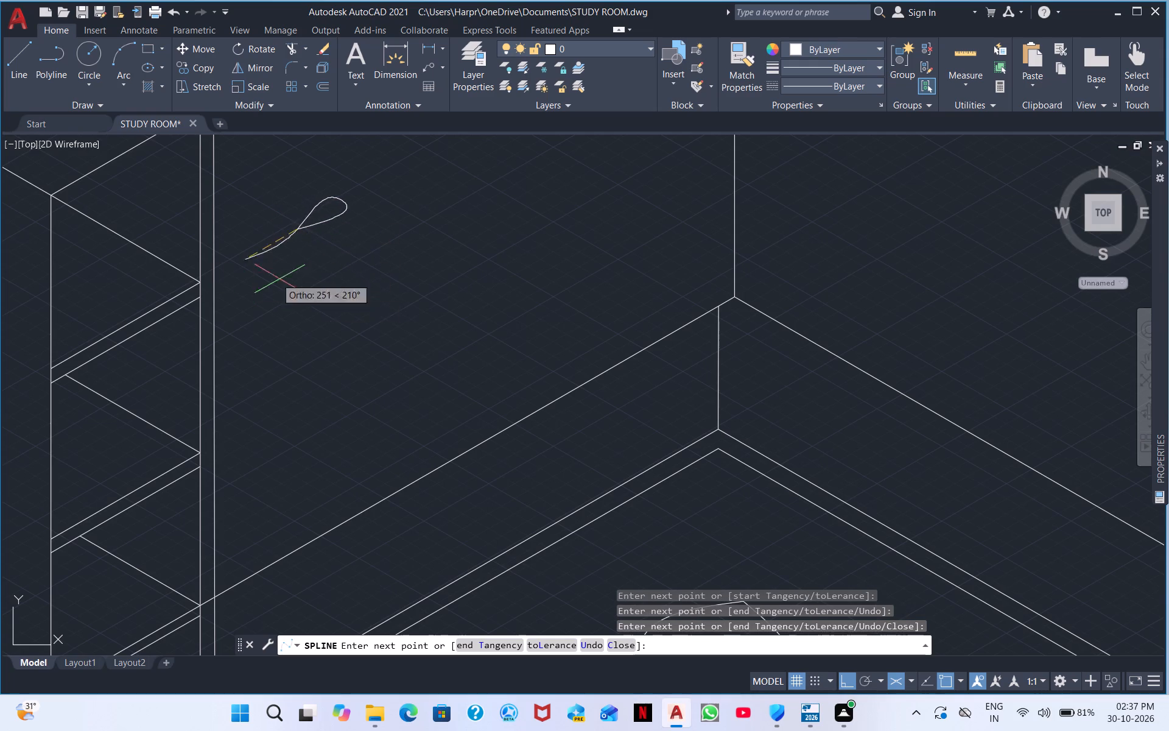
# Turn Ortho off and continue the spline into a rounded cup-like body below the loop, ending at the loop's far tip.
pyautogui.click(846, 682)
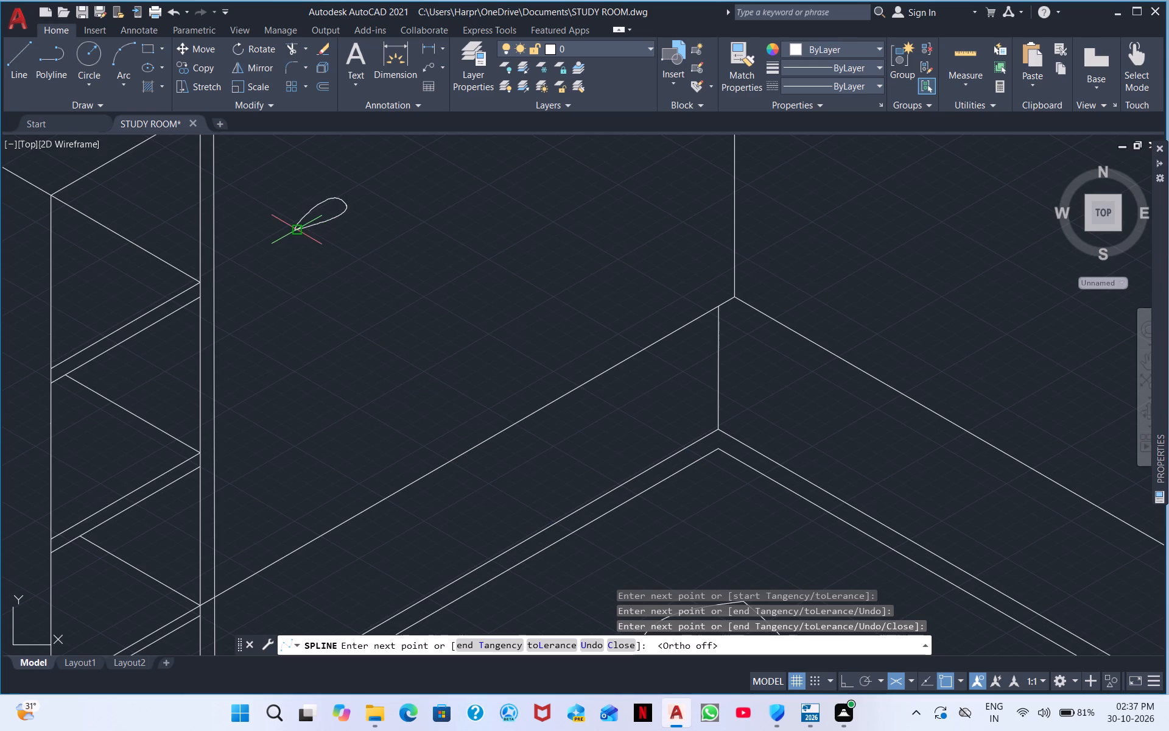
pyautogui.scroll(3, 298, 232)
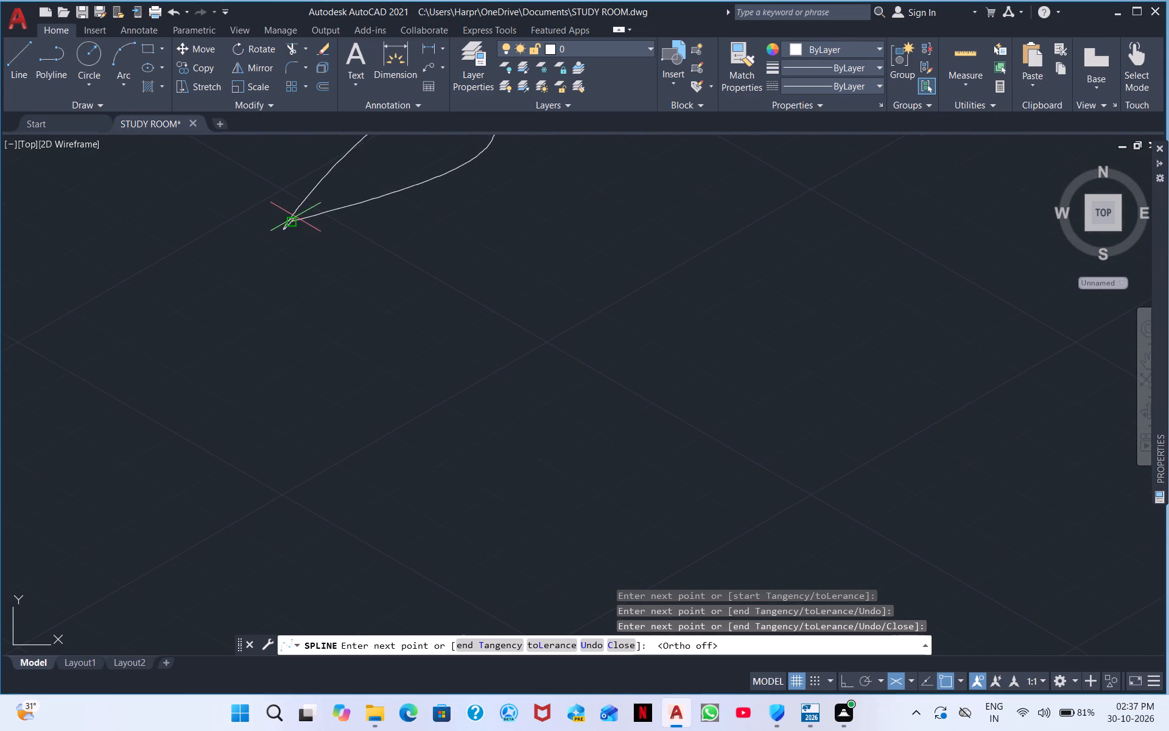
pyautogui.click(296, 225)
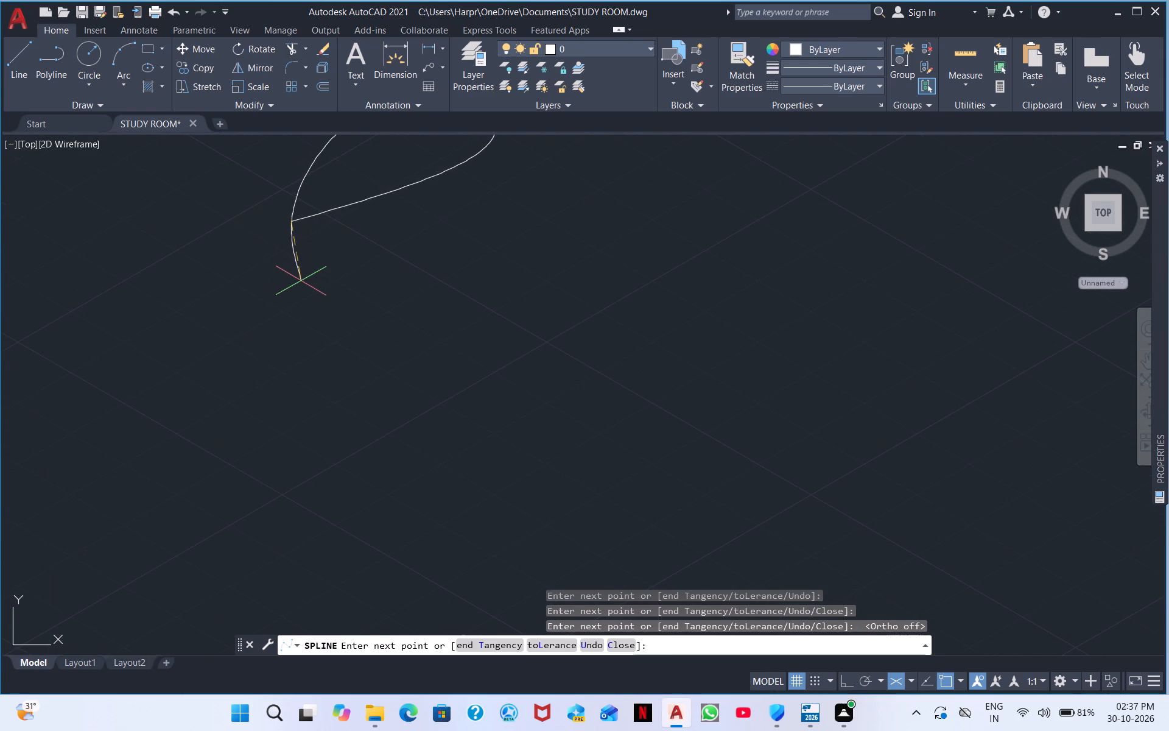
pyautogui.click(301, 282)
pyautogui.click(314, 390)
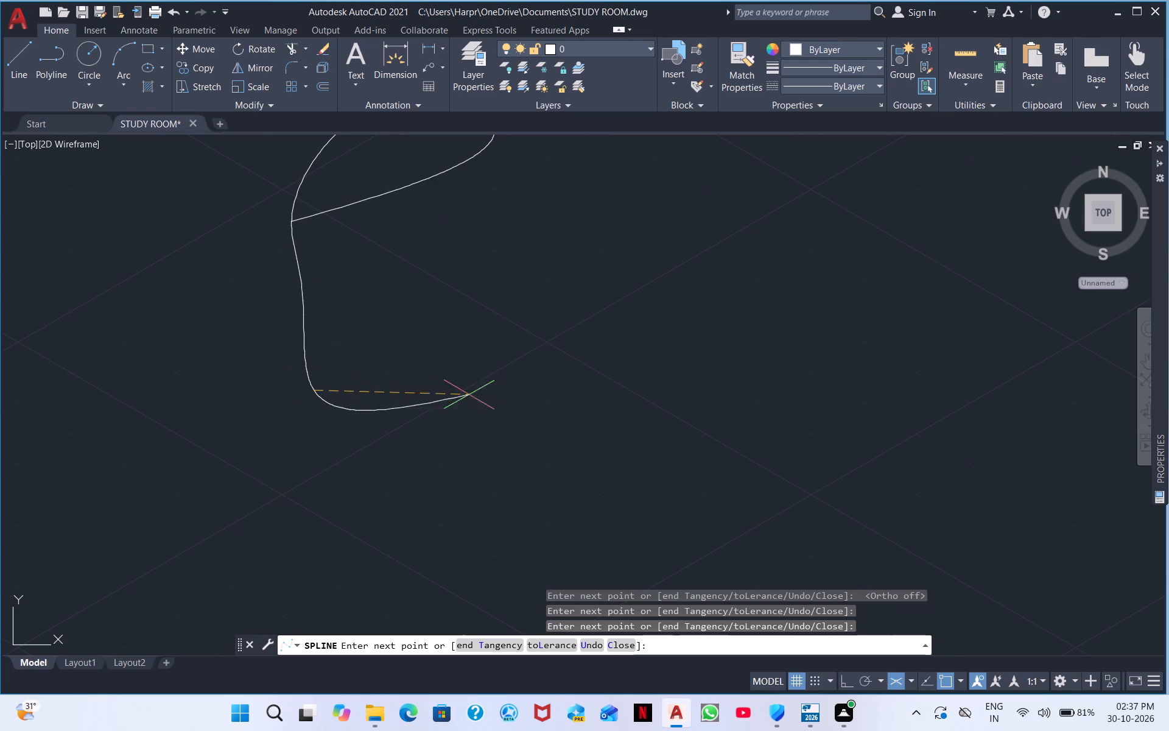
pyautogui.click(553, 356)
pyautogui.moveTo(586, 314); pyautogui.dragTo(571, 403, button='middle')
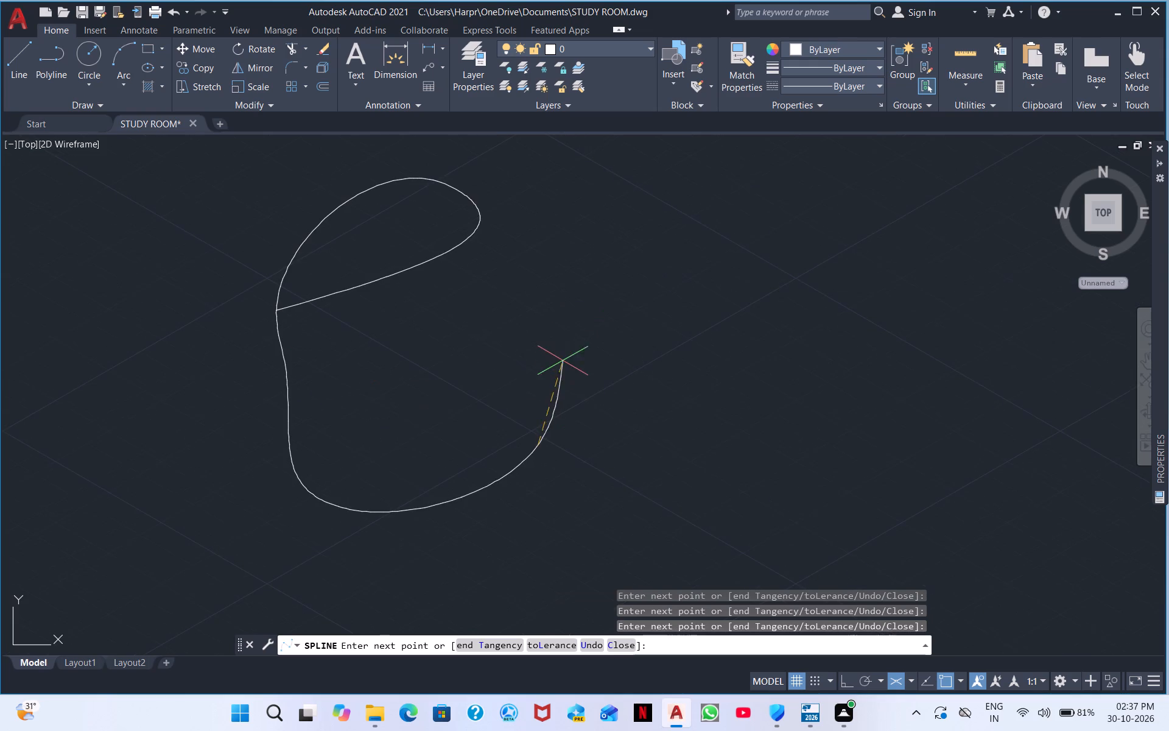
pyautogui.click(551, 419)
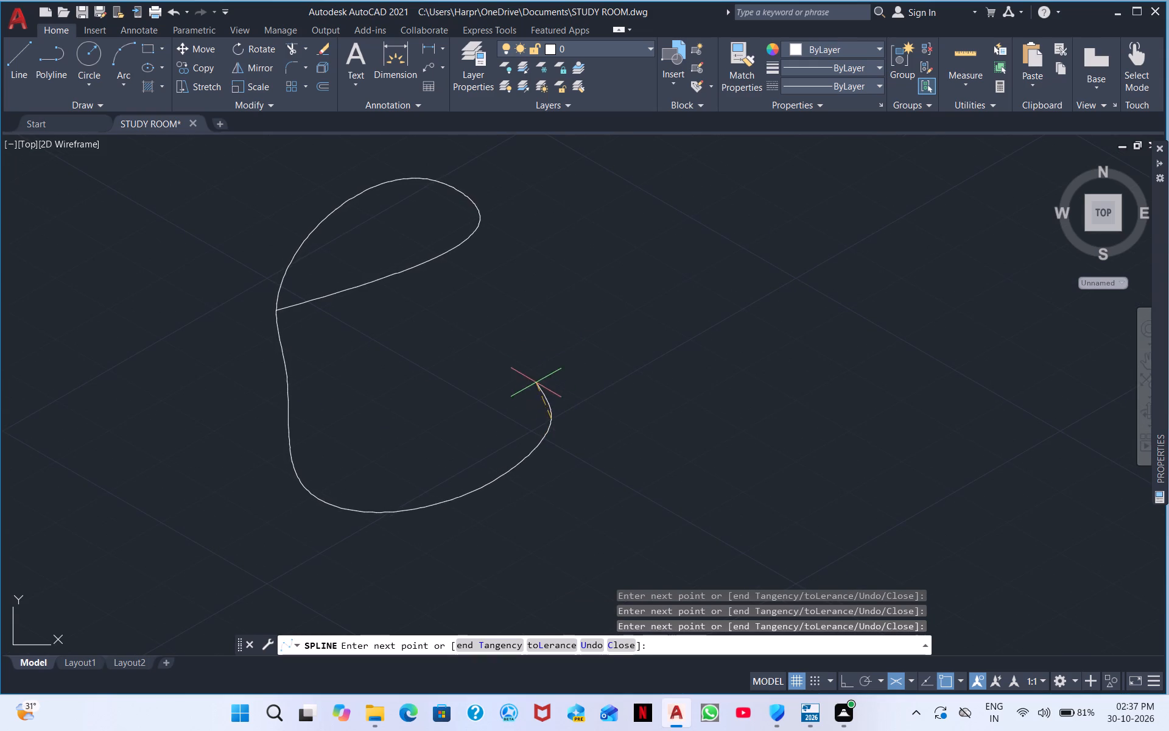
pyautogui.click(479, 219)
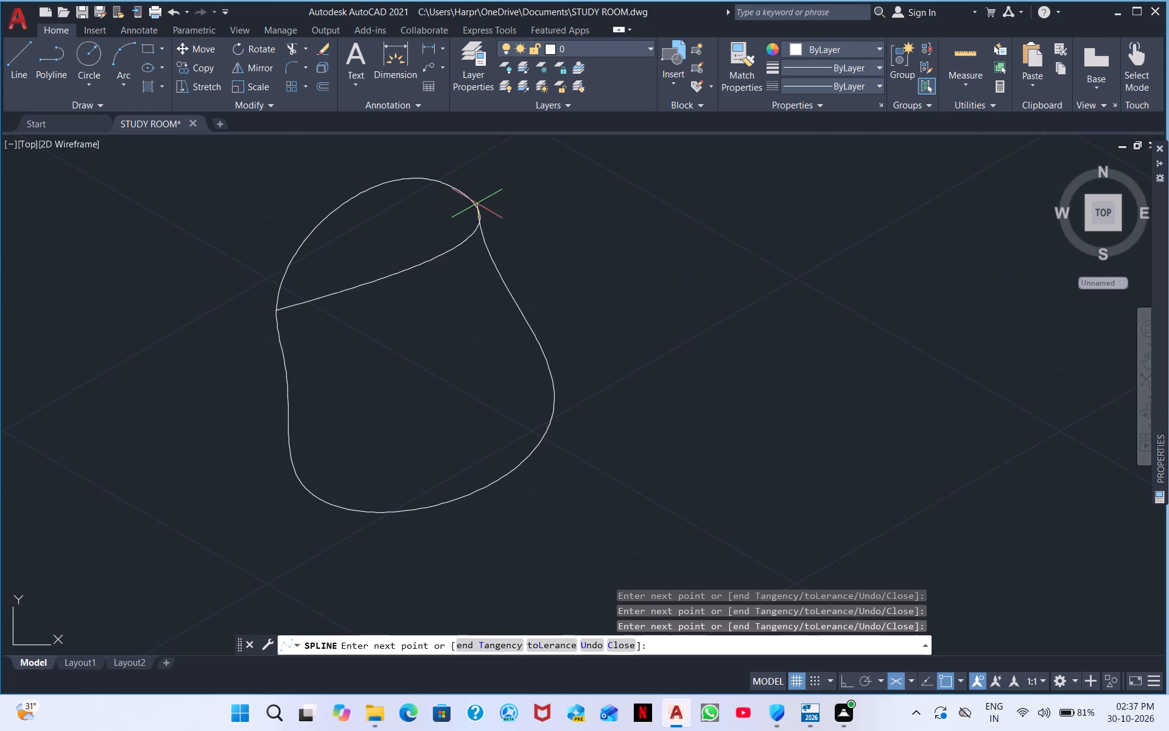
pyautogui.rightClick(474, 202)
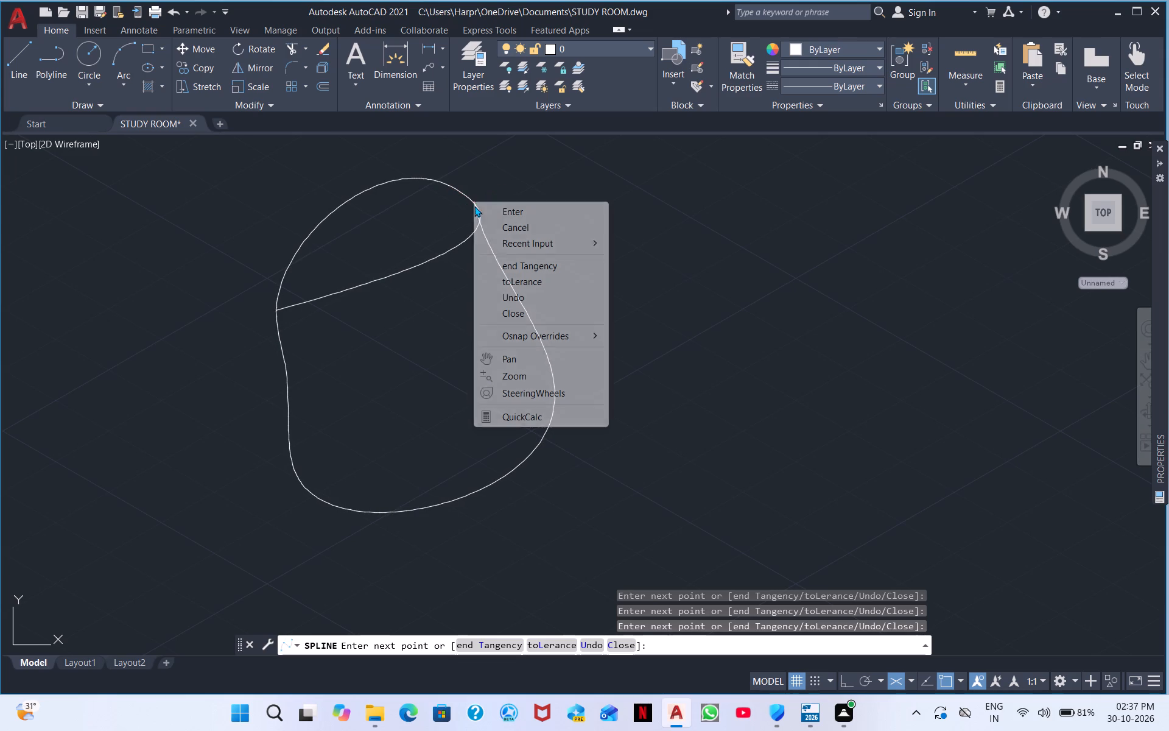
pyautogui.click(519, 208)
# Adjust the cup-like spline's upper side fit point slightly and pull its top rim point down and inward to flatten the loop.
pyautogui.scroll(-5, 487, 245)
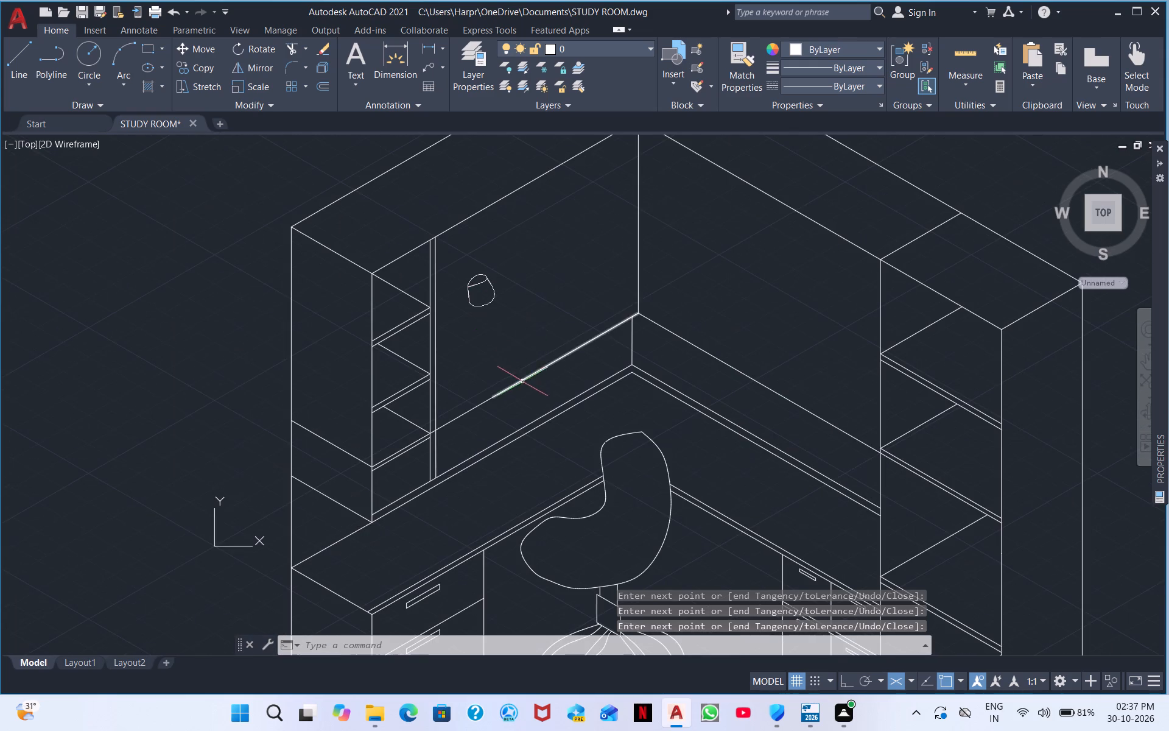
pyautogui.click(500, 316)
pyautogui.click(474, 277)
pyautogui.scroll(4, 483, 283)
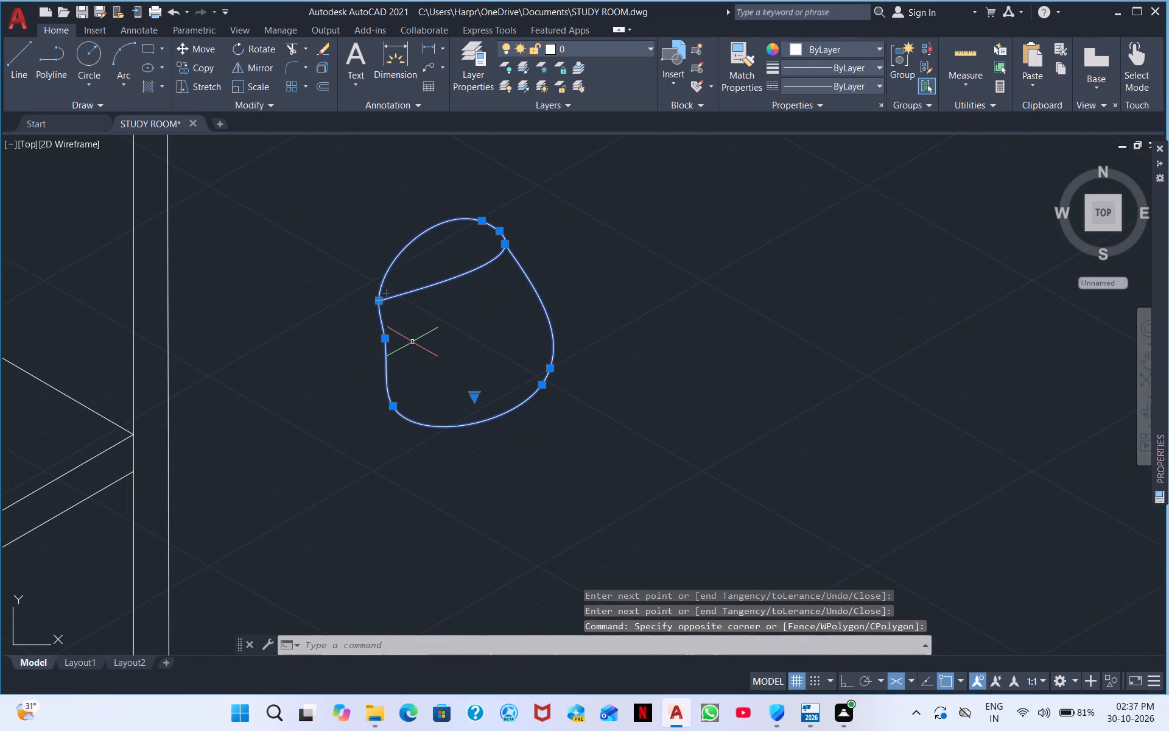
pyautogui.click(387, 337)
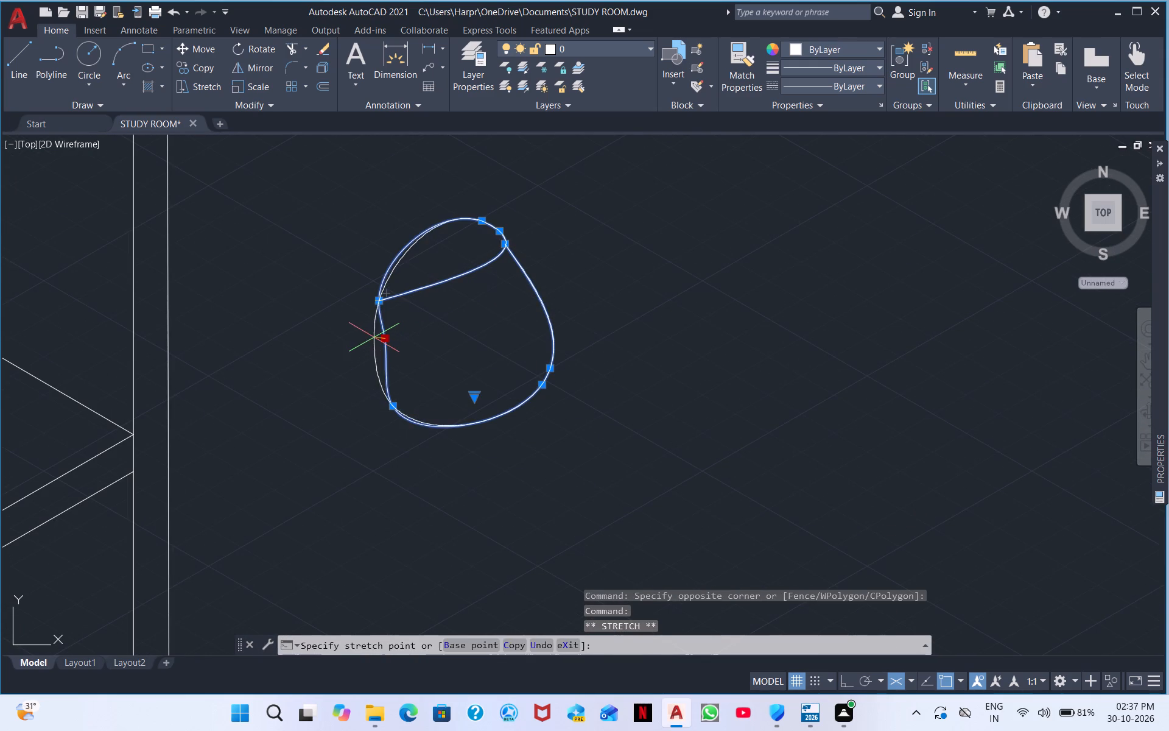
pyautogui.click(379, 336)
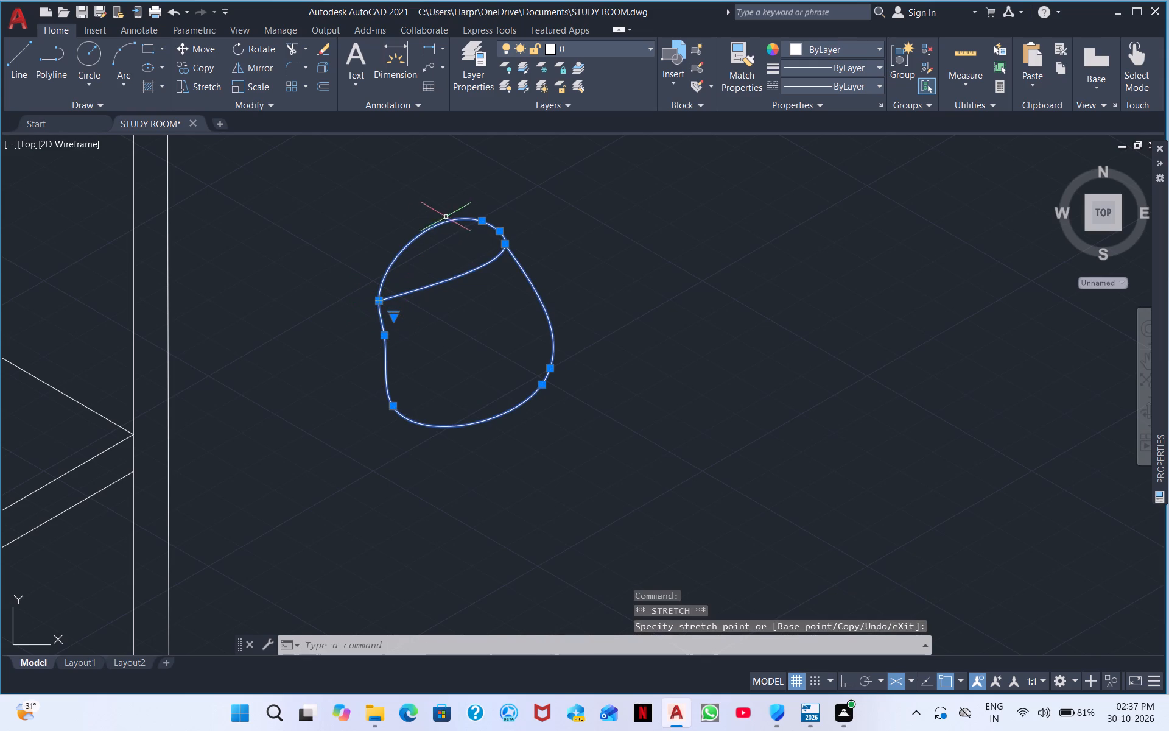
pyautogui.click(480, 219)
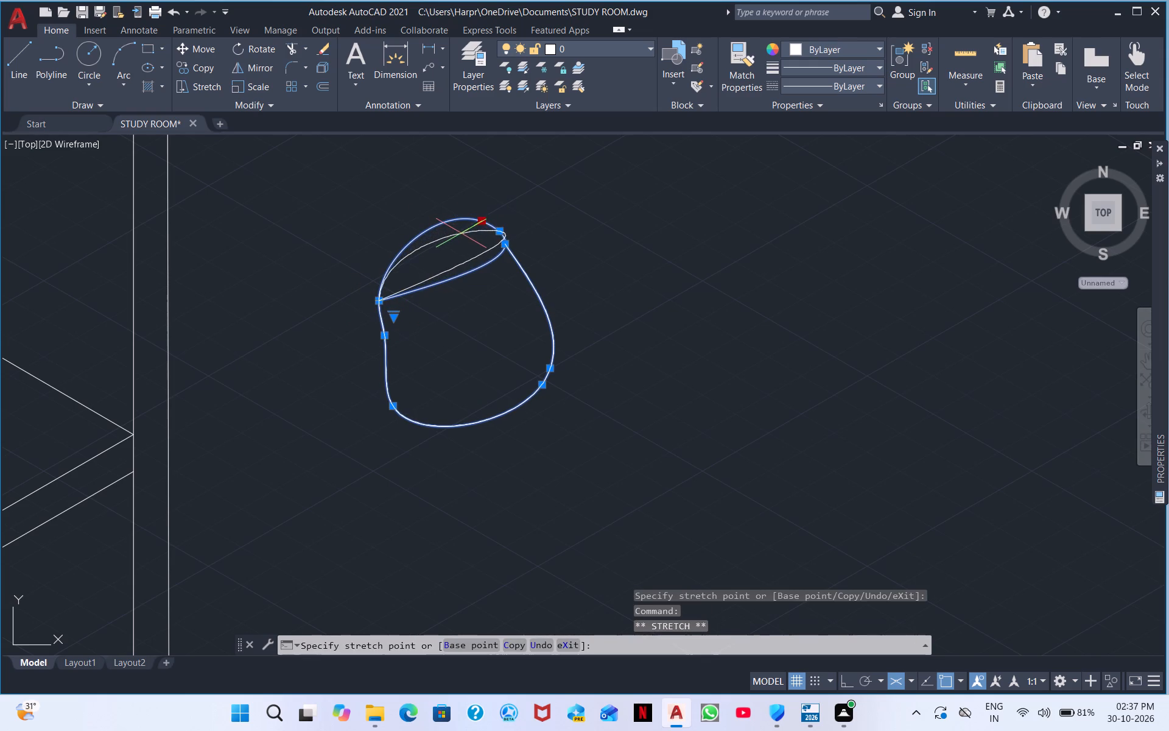
pyautogui.click(457, 245)
# Move the spline's loose end point up to the tip of the flattened loop.
pyautogui.scroll(4, 512, 242)
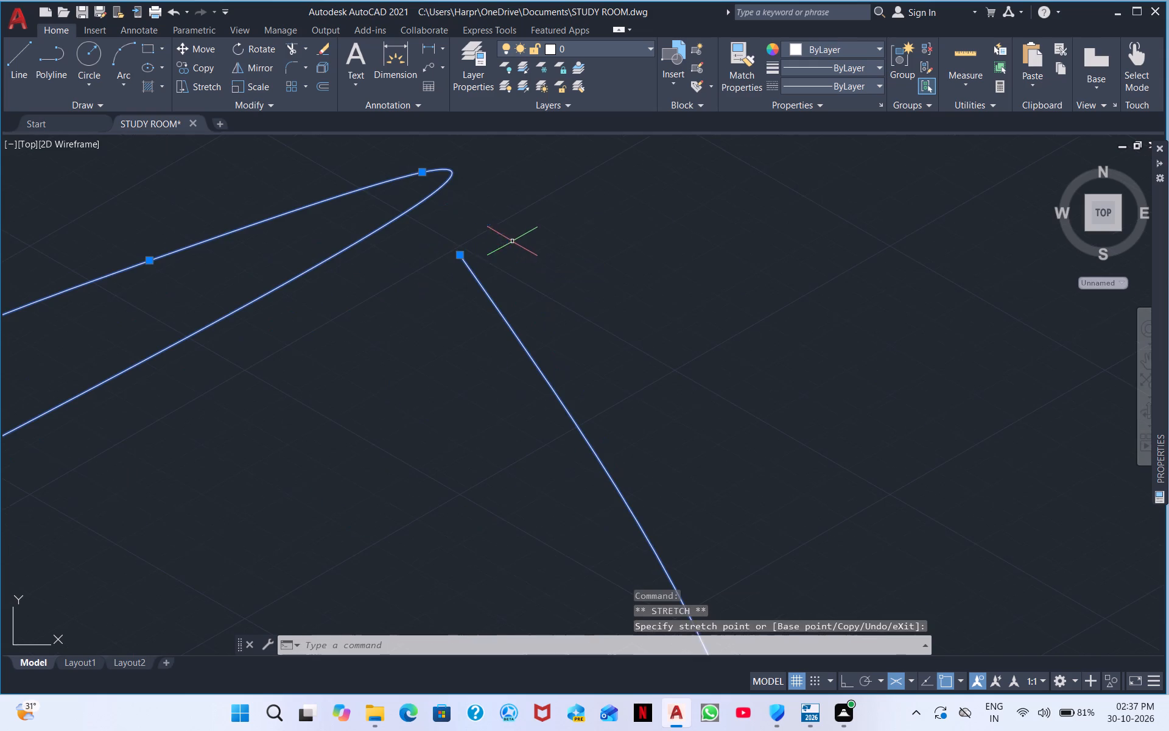
pyautogui.click(460, 255)
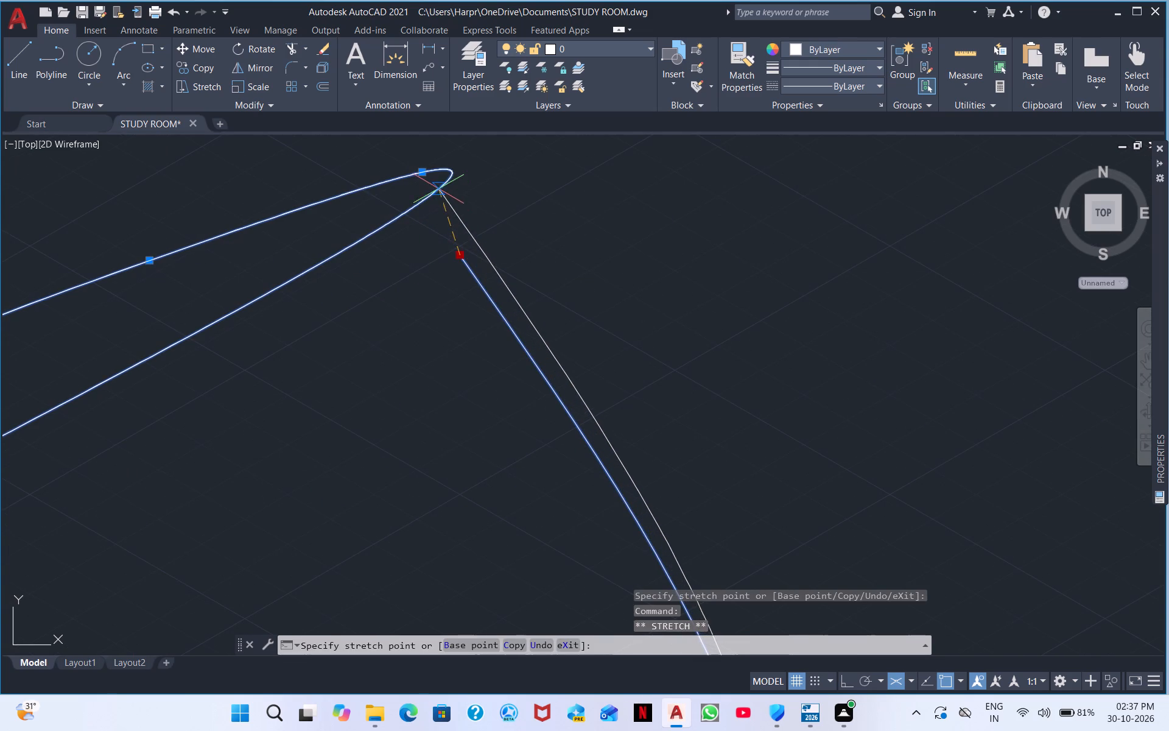
pyautogui.click(452, 171)
# Pull the cup-like spline's lower fit point opposite the start side up and inward to flatten its base.
pyautogui.scroll(-2, 449, 264)
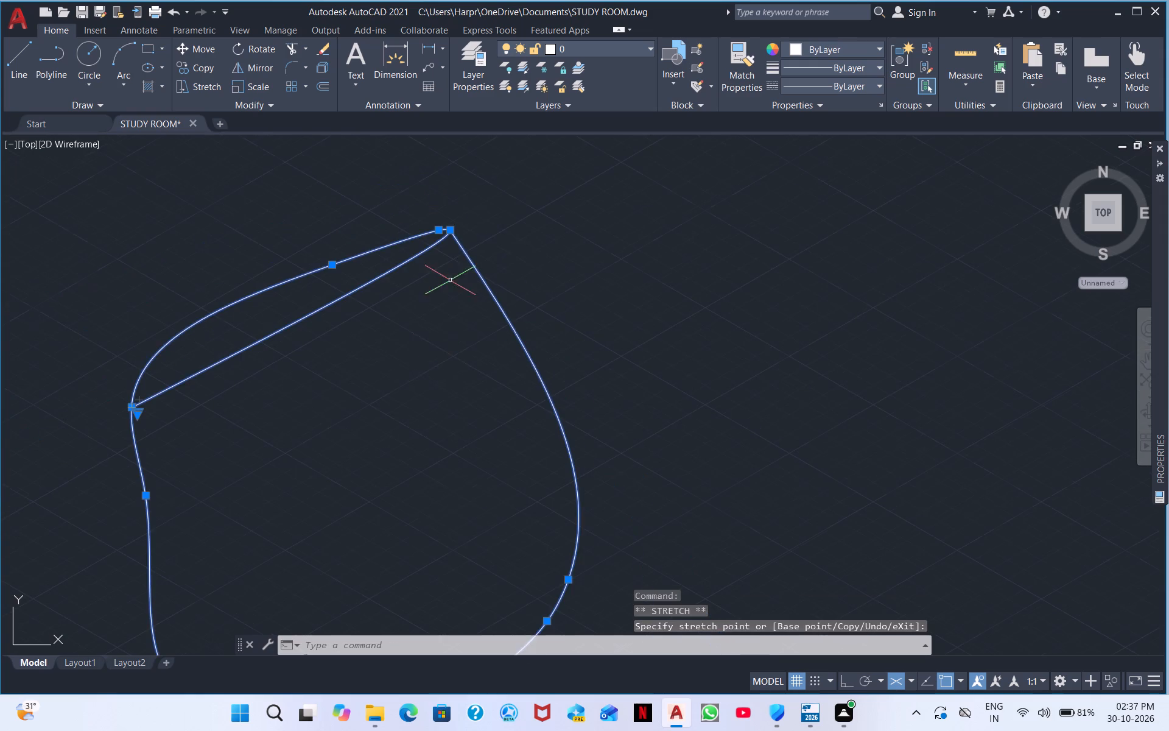
pyautogui.moveTo(407, 375); pyautogui.dragTo(595, 317, button='middle')
pyautogui.scroll(-2, 456, 356)
pyautogui.scroll(2, 561, 358)
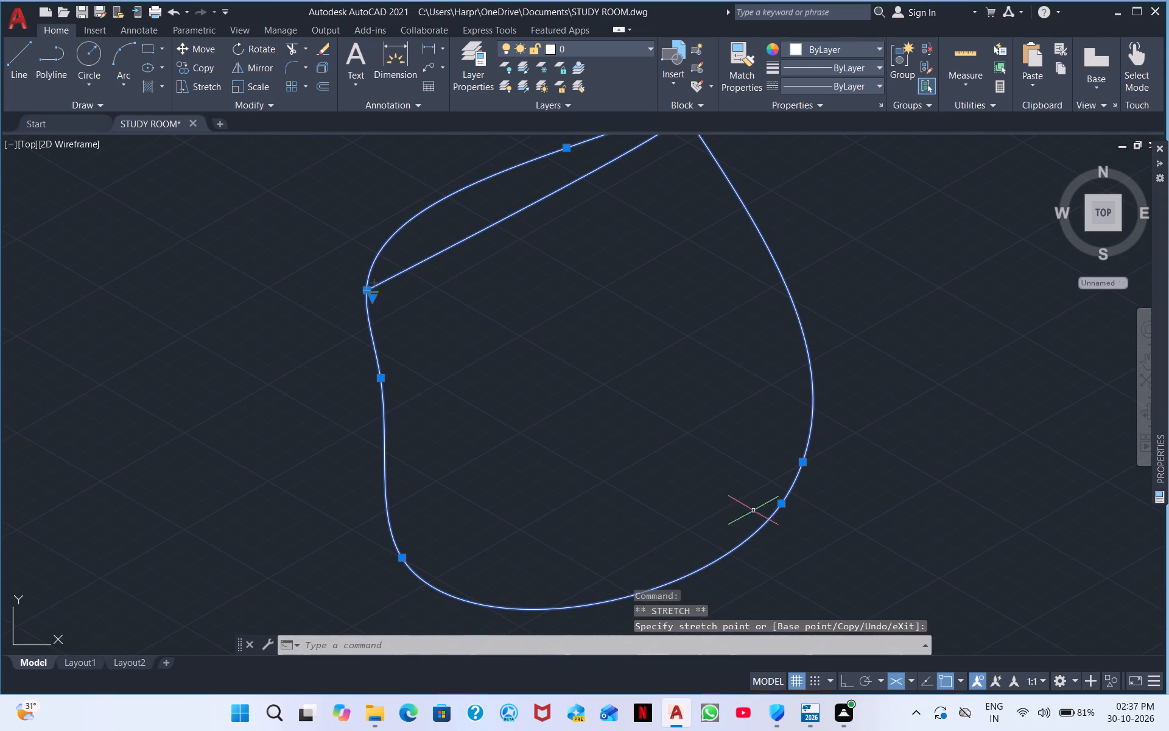
pyautogui.click(783, 502)
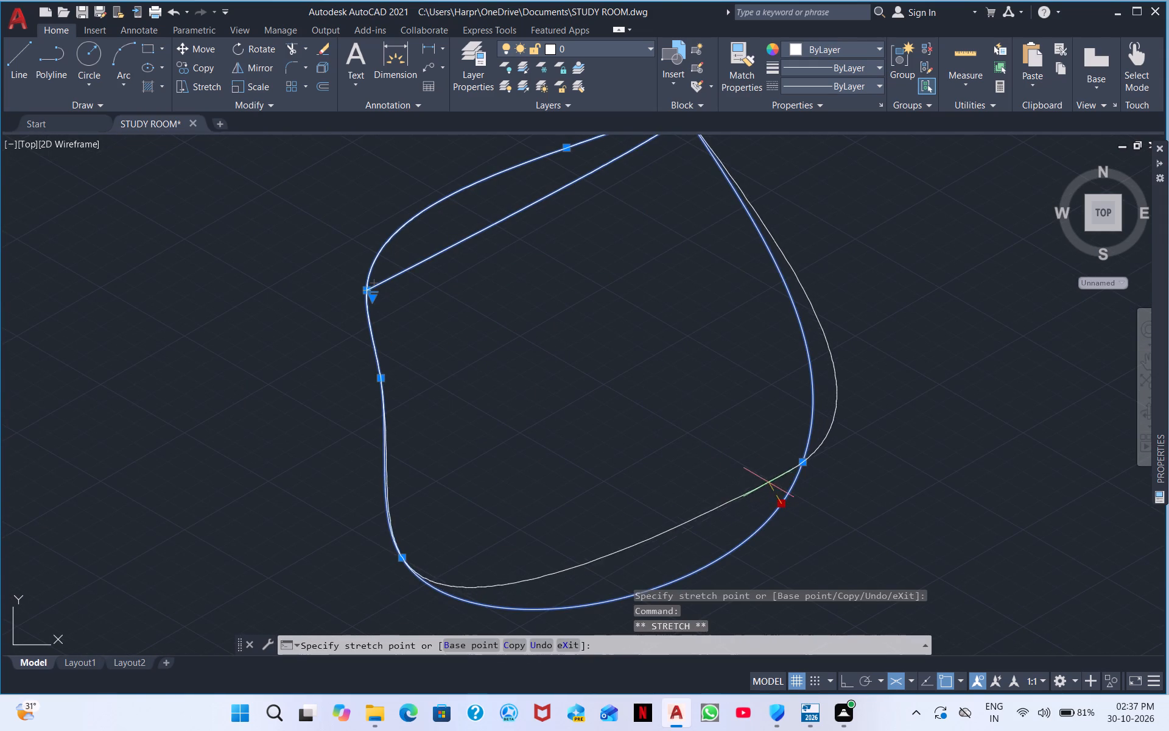
pyautogui.click(770, 472)
pyautogui.scroll(-2, 766, 473)
pyautogui.moveTo(648, 443); pyautogui.dragTo(647, 451, button='middle')
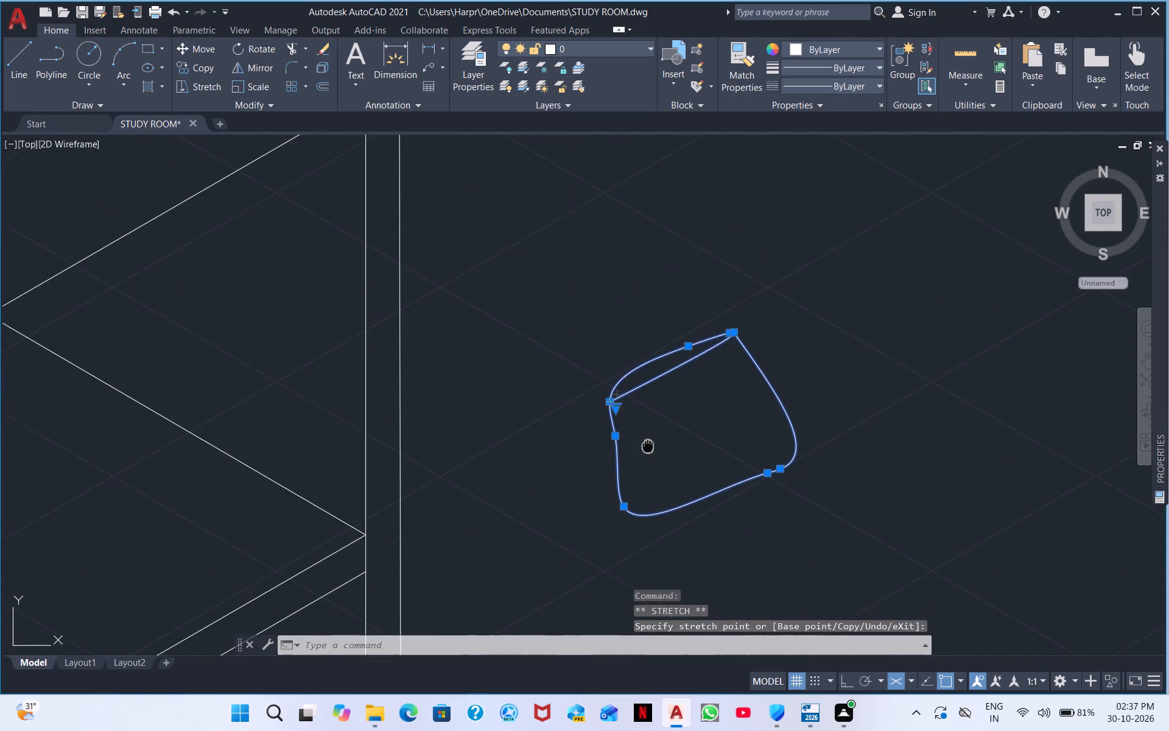
# Stretch the fit point just below the spline's start point slightly outward to round that side of the cup, and end the grip editing.
pyautogui.moveTo(647, 451); pyautogui.dragTo(614, 489, button='middle')
pyautogui.click(584, 479)
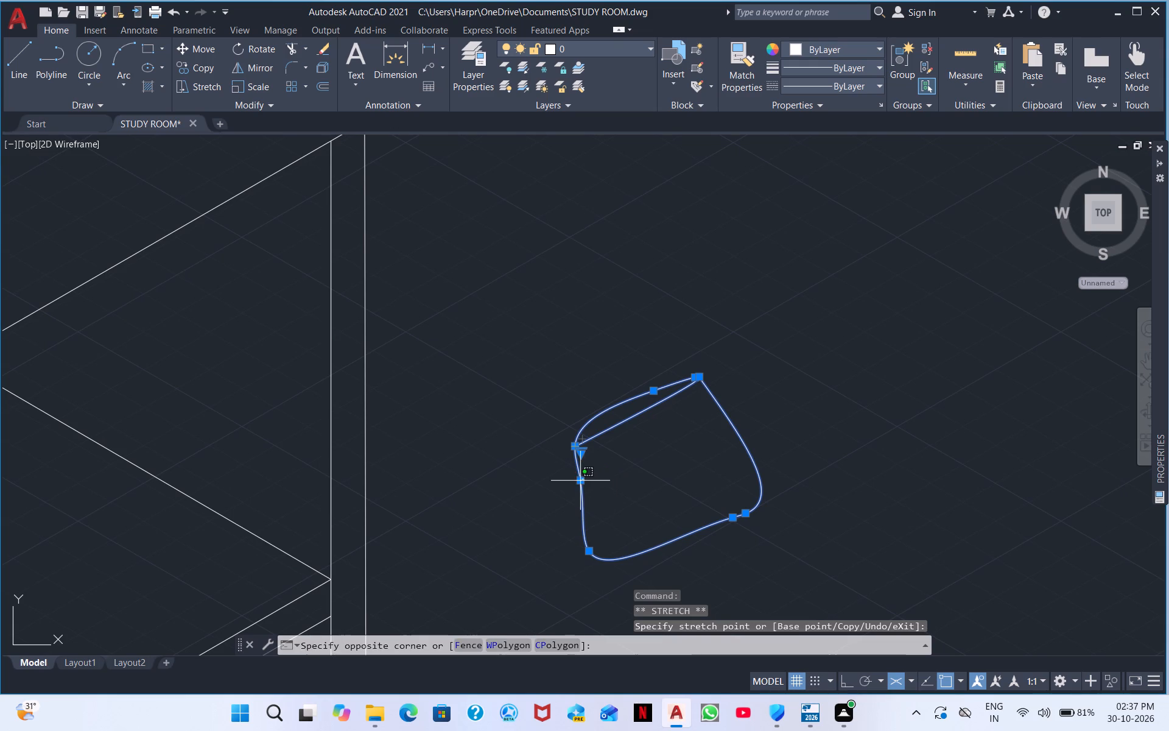
pyautogui.click(624, 474)
pyautogui.click(581, 477)
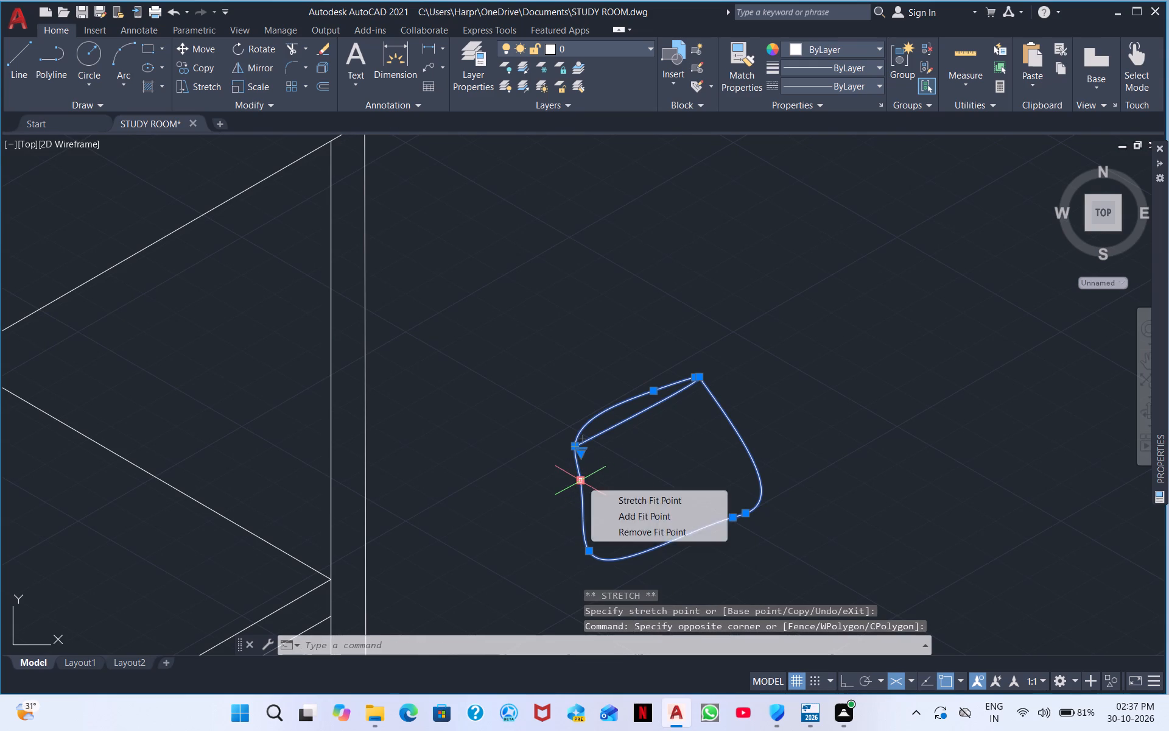
pyautogui.click(578, 481)
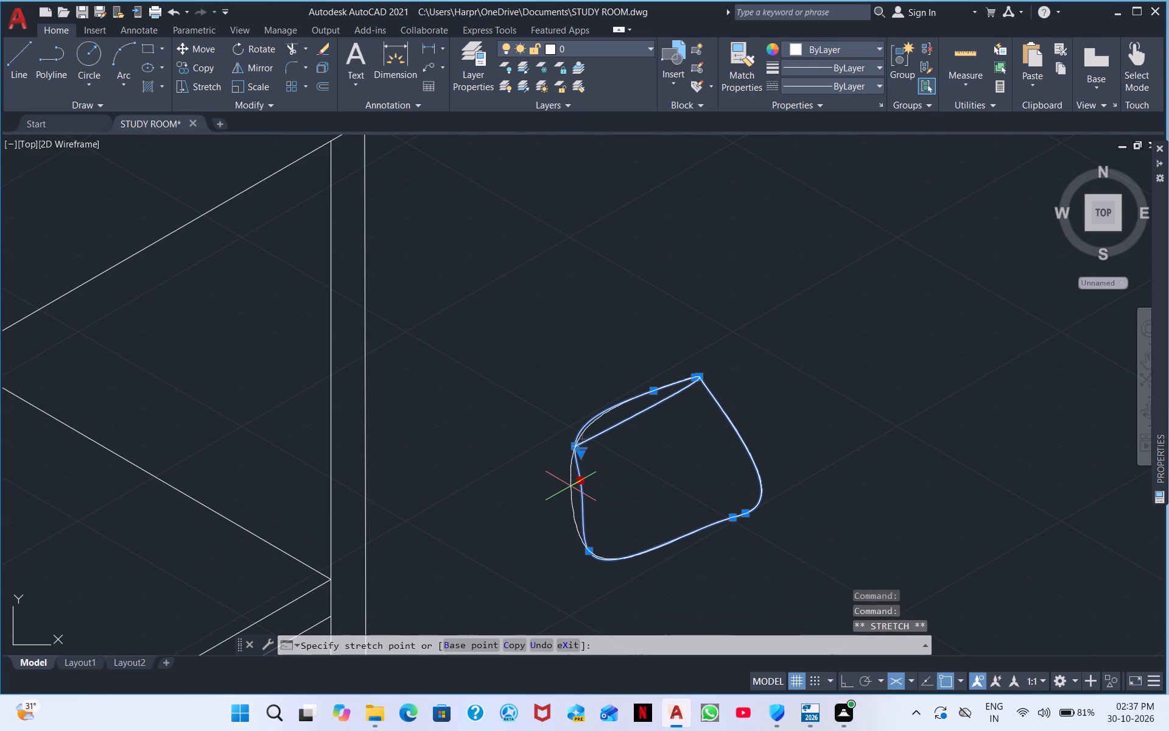
pyautogui.click(570, 486)
pyautogui.scroll(-1, 588, 467)
pyautogui.moveTo(649, 464); pyautogui.dragTo(586, 460, button='middle')
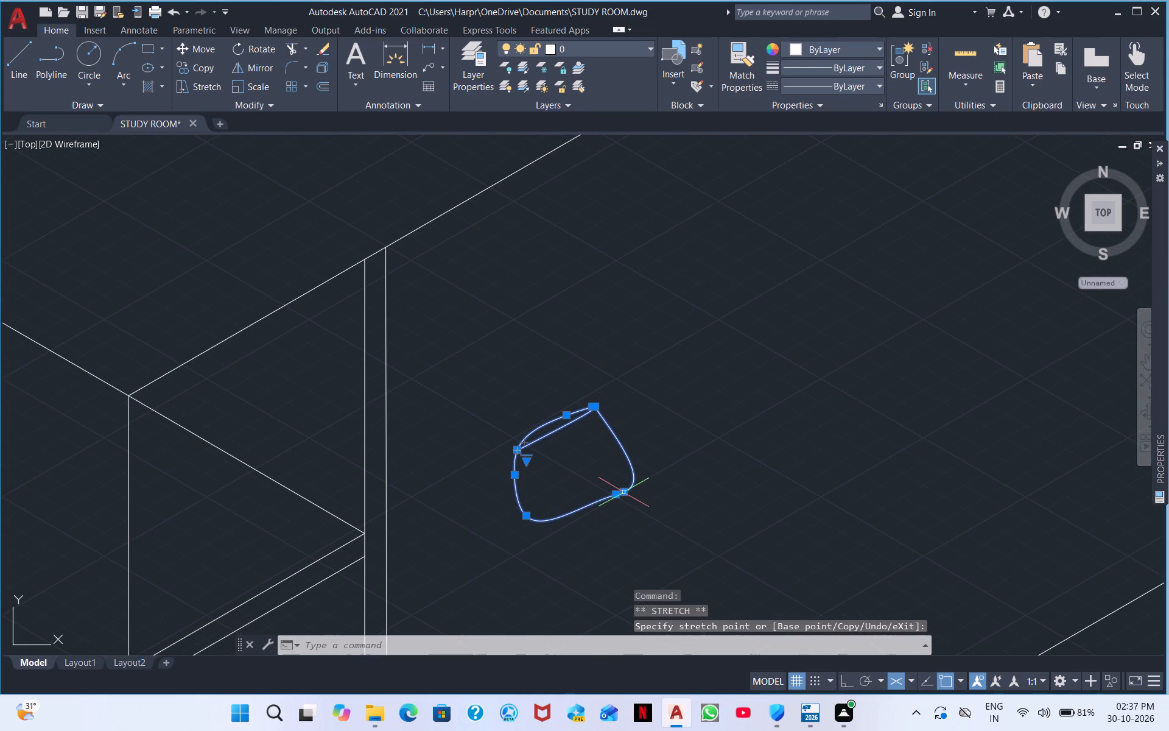
pyautogui.click(625, 491)
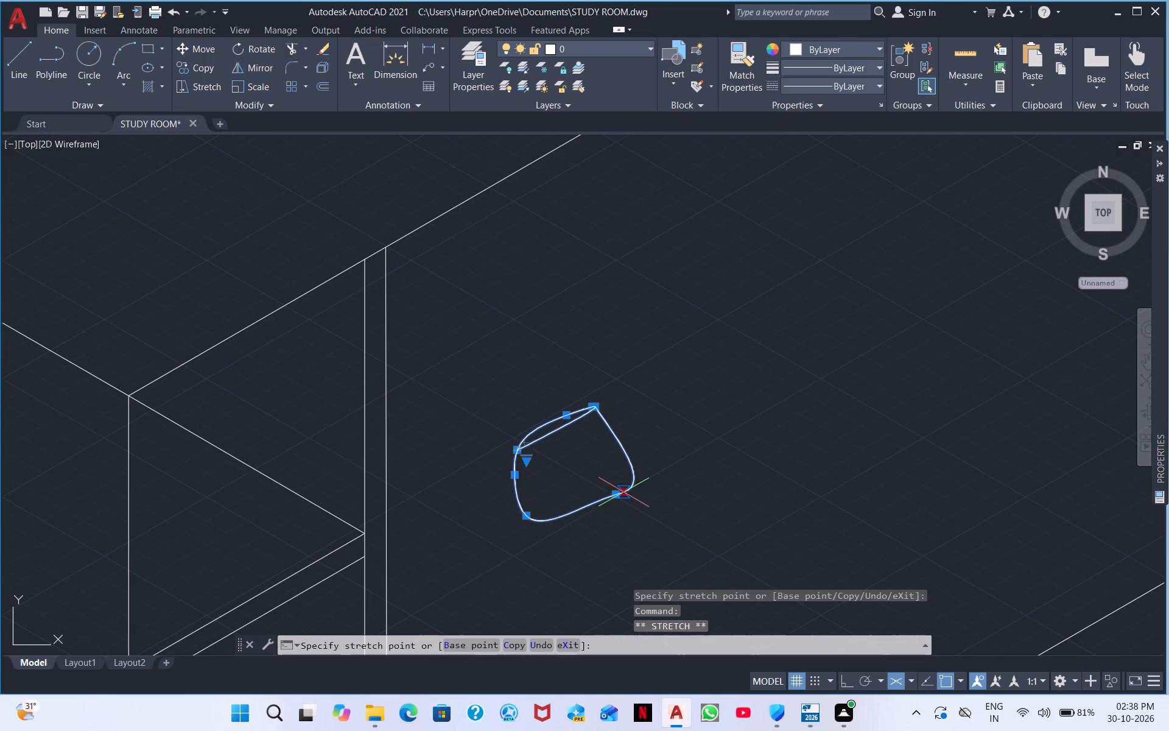
pyautogui.click(625, 490)
pyautogui.scroll(-2, 541, 470)
pyautogui.rightClick(655, 438)
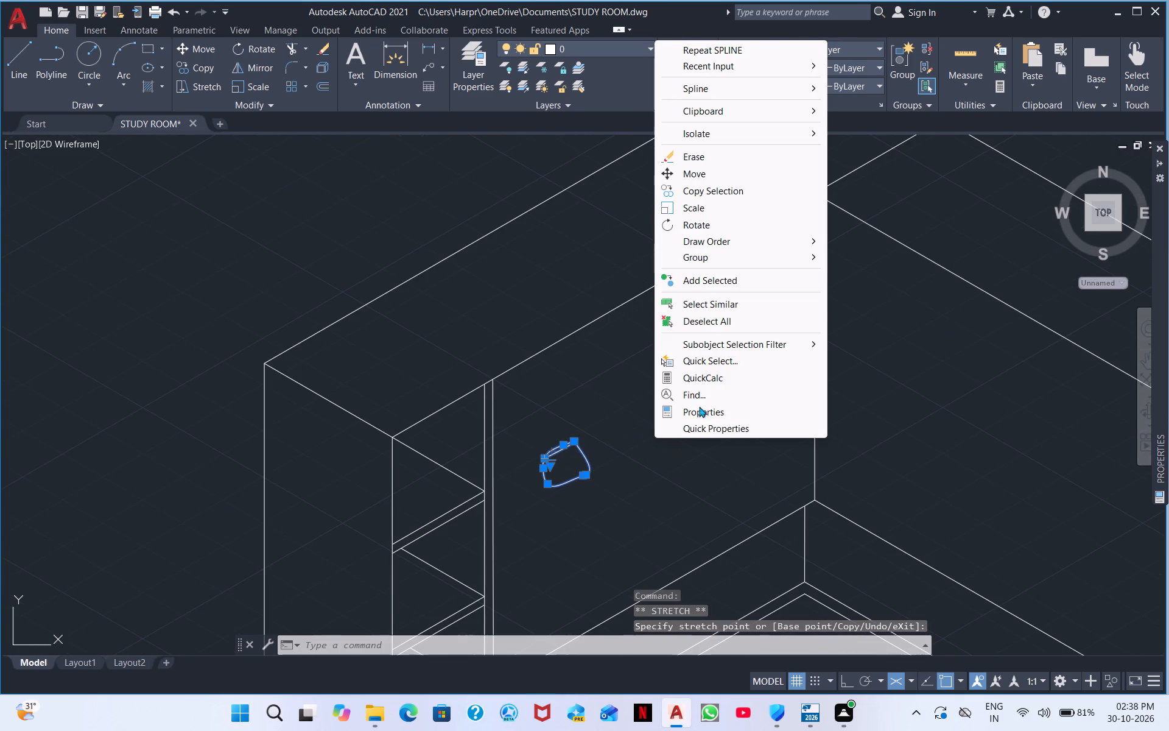
pyautogui.click(565, 409)
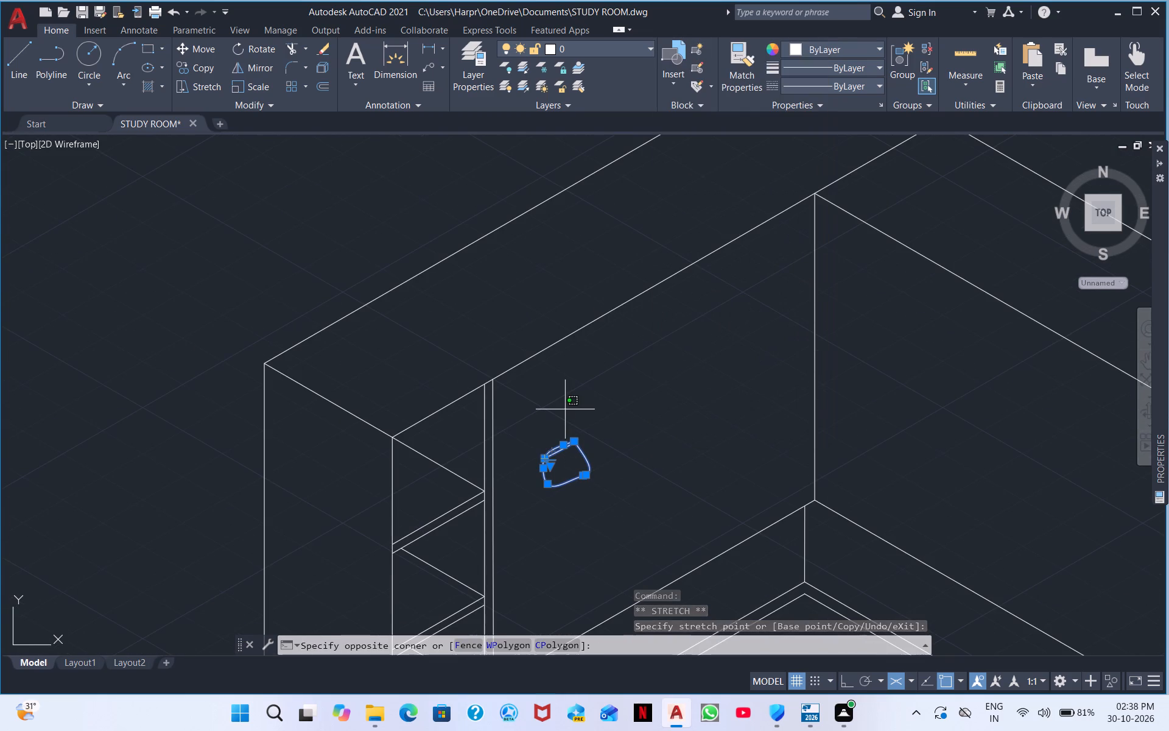
pyautogui.press('Escape')
pyautogui.press('Escape')
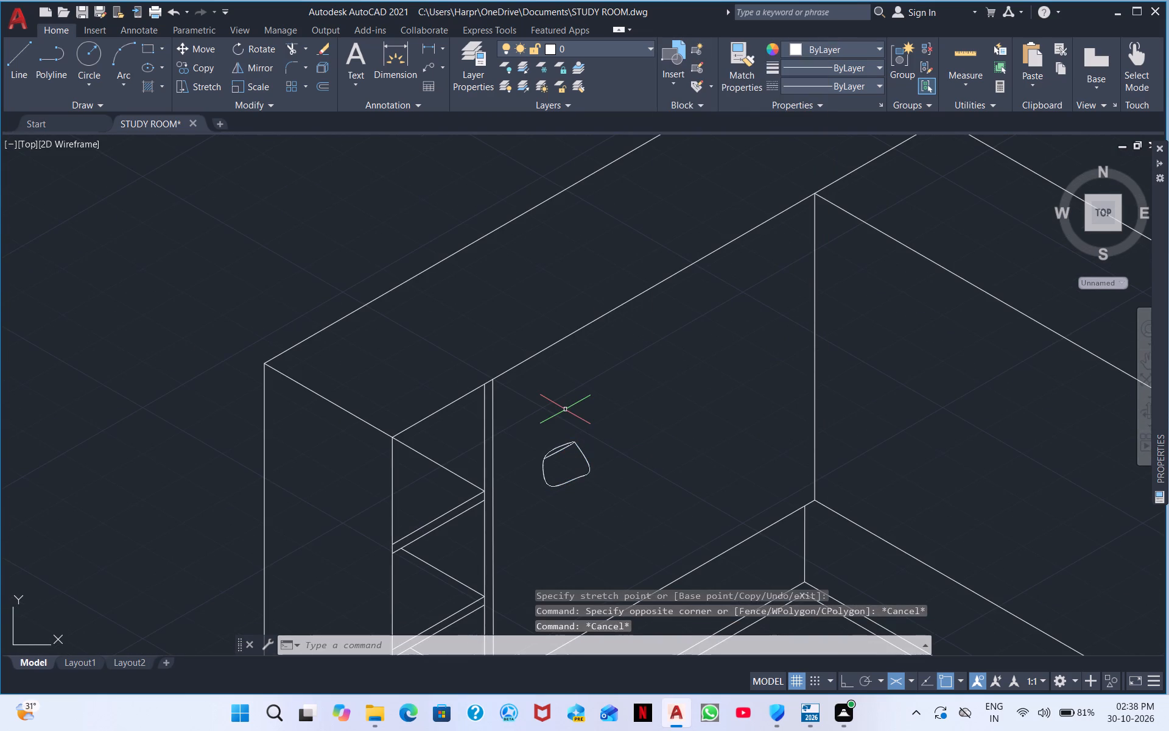
# Move the cup-like spline from the wall into the left cabinet's top open compartment, just above its shelf.
pyautogui.click(592, 490)
pyautogui.click(533, 442)
pyautogui.rightClick(639, 476)
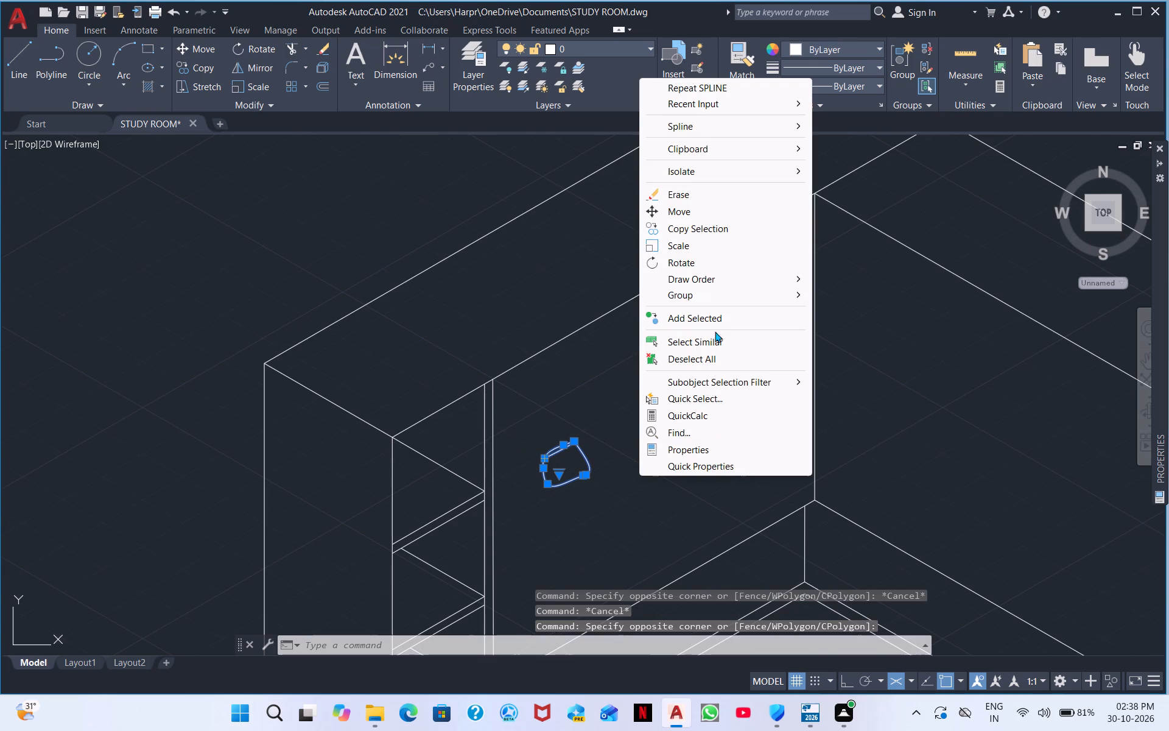
pyautogui.click(684, 203)
pyautogui.click(577, 474)
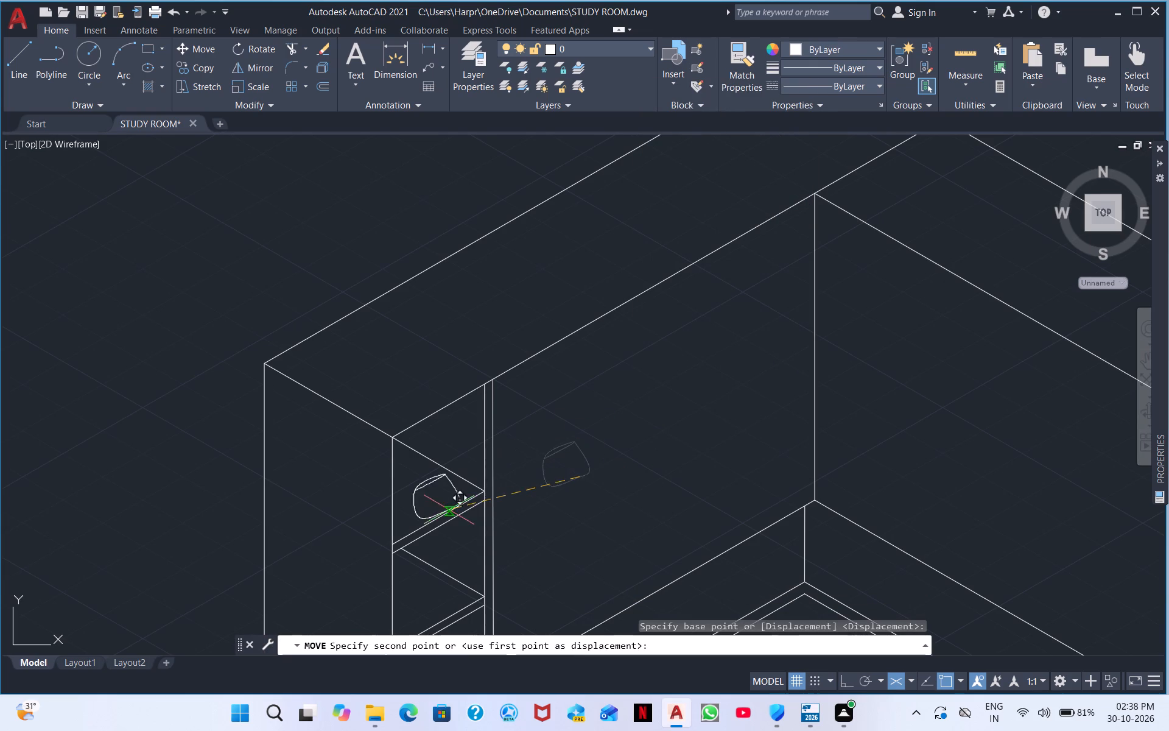
pyautogui.click(437, 504)
pyautogui.rightClick(602, 472)
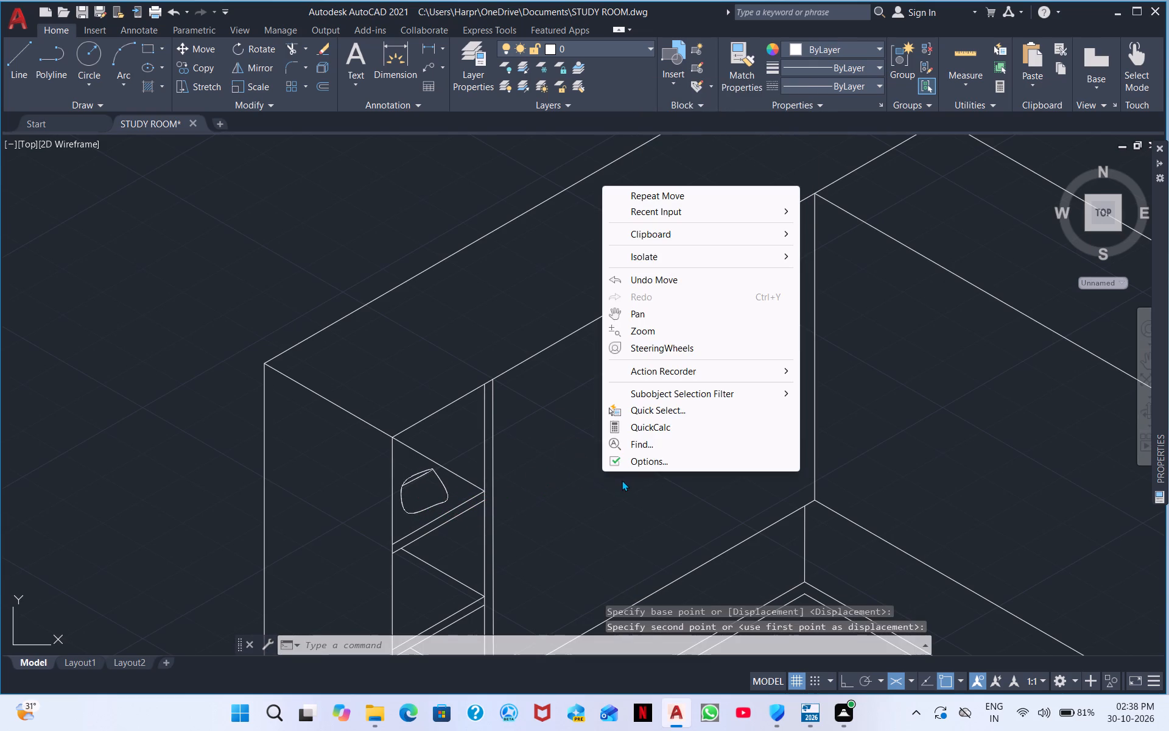
pyautogui.moveTo(608, 496); pyautogui.dragTo(581, 389, button='middle')
pyautogui.moveTo(630, 548); pyautogui.dragTo(500, 395, button='middle')
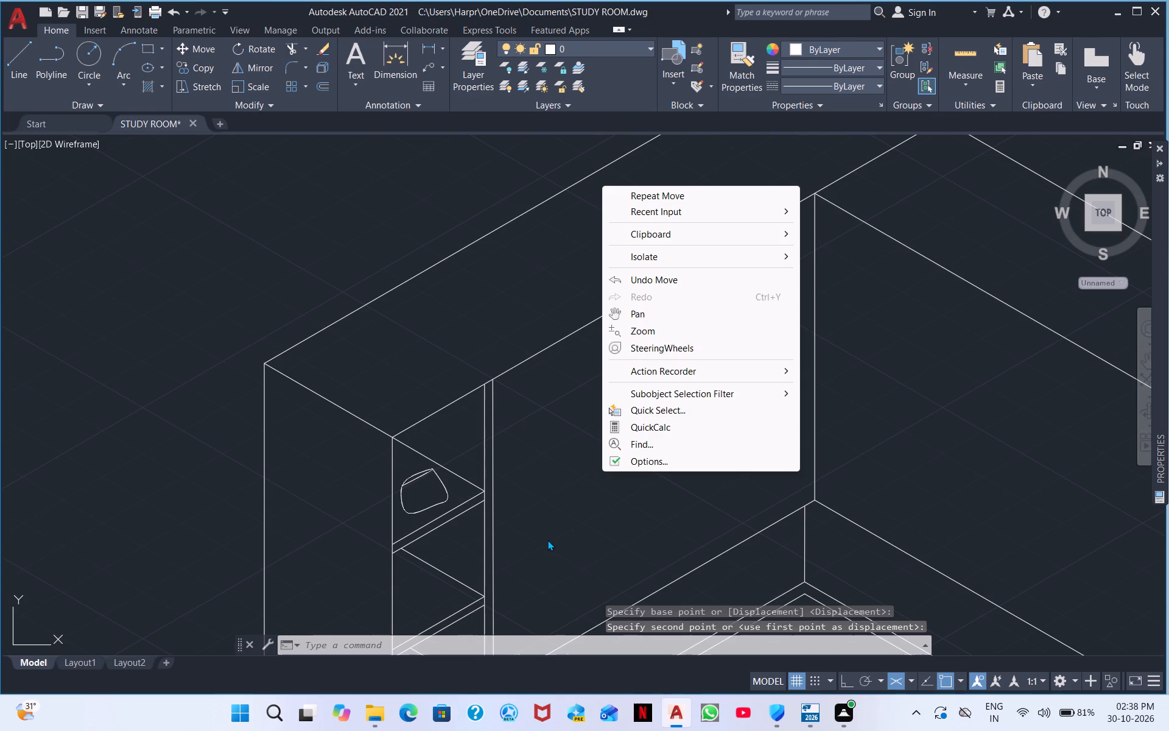
pyautogui.click(547, 539)
# Start a narrow book outline in the left cabinet's lowest open compartment, drawing a near-vertical side down to the shelf and a short base along it.
pyautogui.moveTo(550, 539); pyautogui.dragTo(457, 375, button='middle')
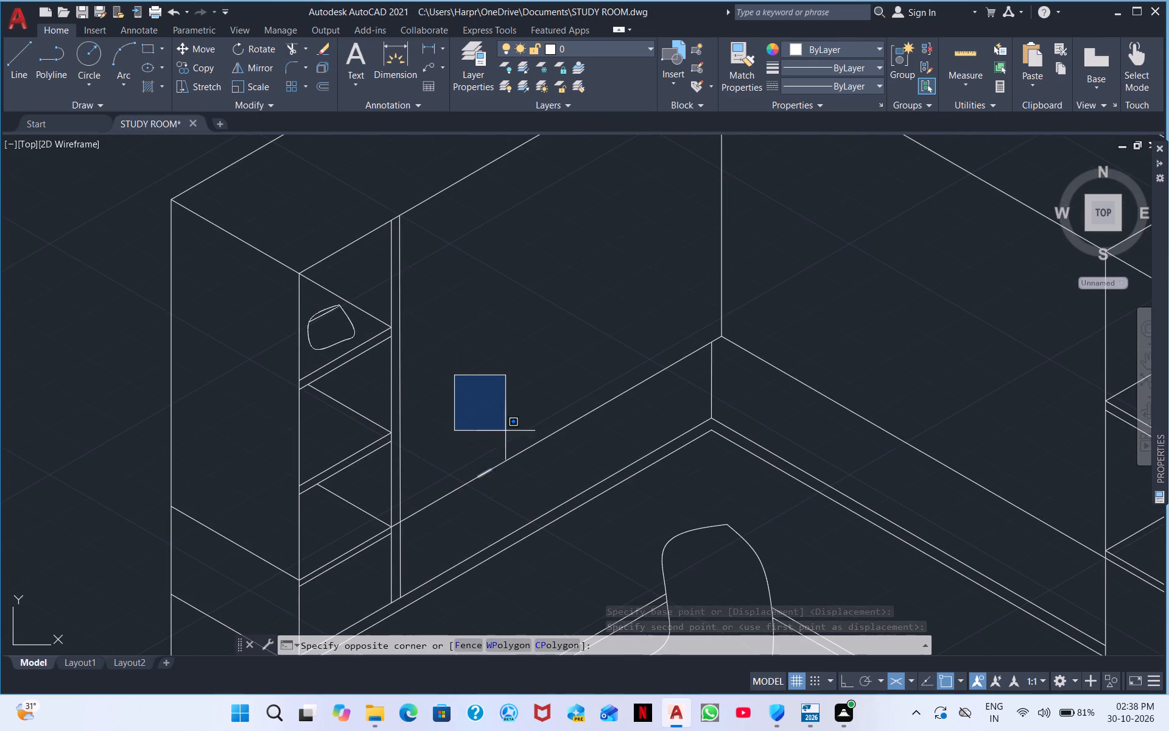
pyautogui.moveTo(481, 457); pyautogui.dragTo(482, 437, button='middle')
pyautogui.click(525, 341)
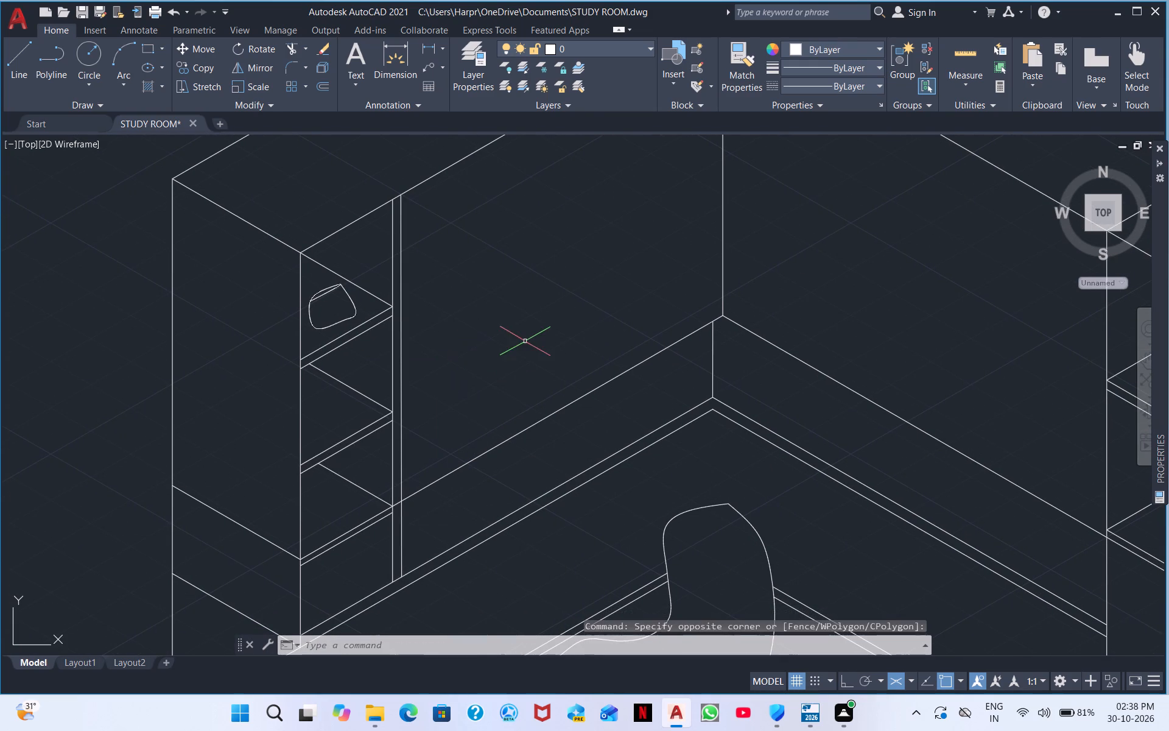
pyautogui.click(2, 56)
pyautogui.scroll(3, 293, 528)
pyautogui.moveTo(376, 428); pyautogui.dragTo(363, 395, button='middle')
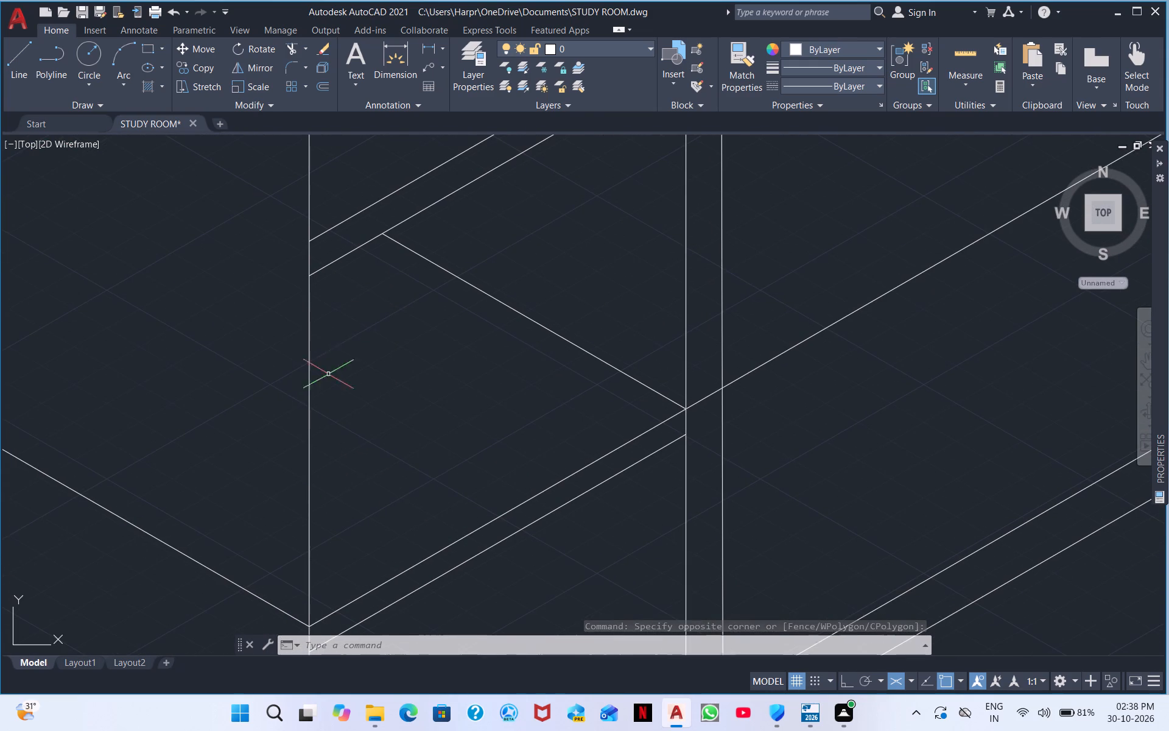
pyautogui.click(320, 421)
pyautogui.click(387, 457)
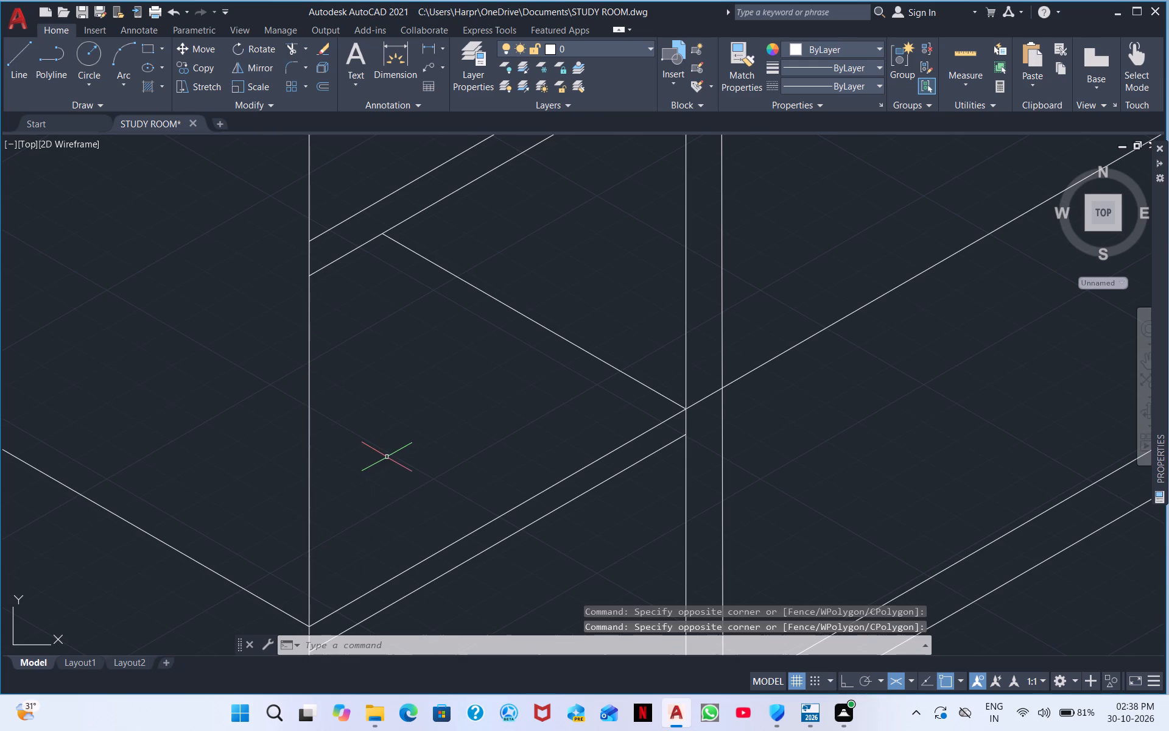
pyautogui.click(24, 63)
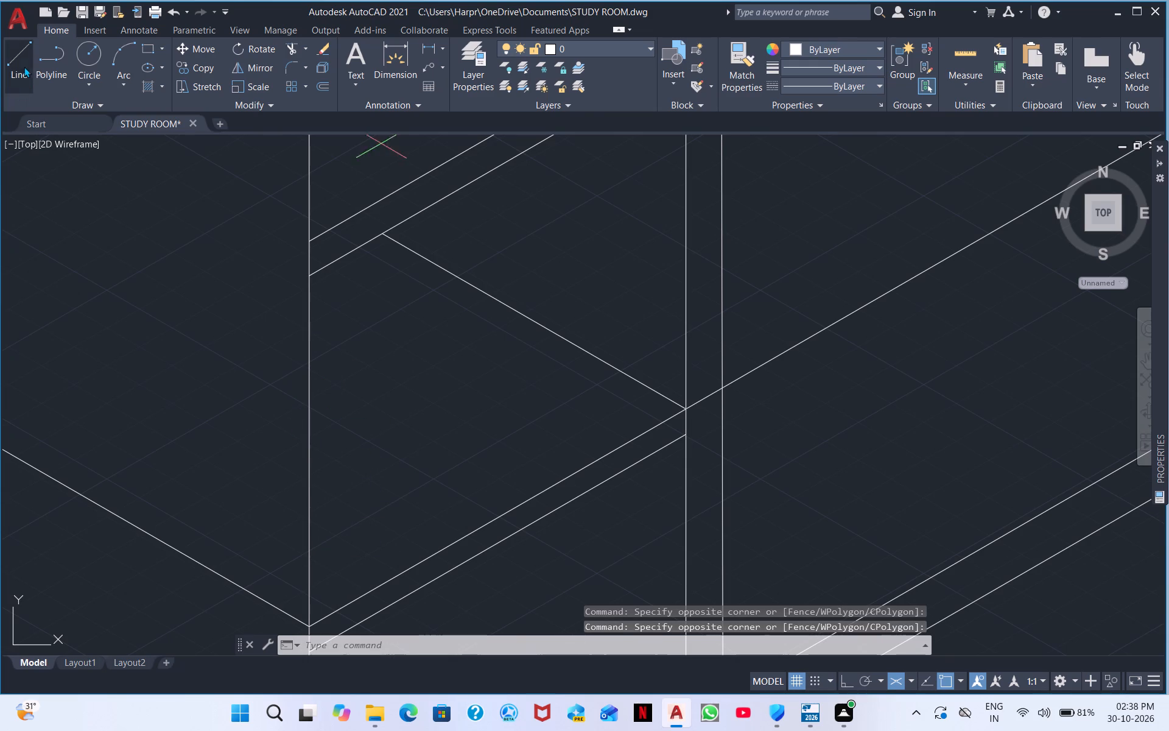
pyautogui.moveTo(343, 448); pyautogui.dragTo(343, 523)
pyautogui.moveTo(346, 531); pyautogui.dragTo(346, 554)
pyautogui.moveTo(346, 556); pyautogui.dragTo(345, 563)
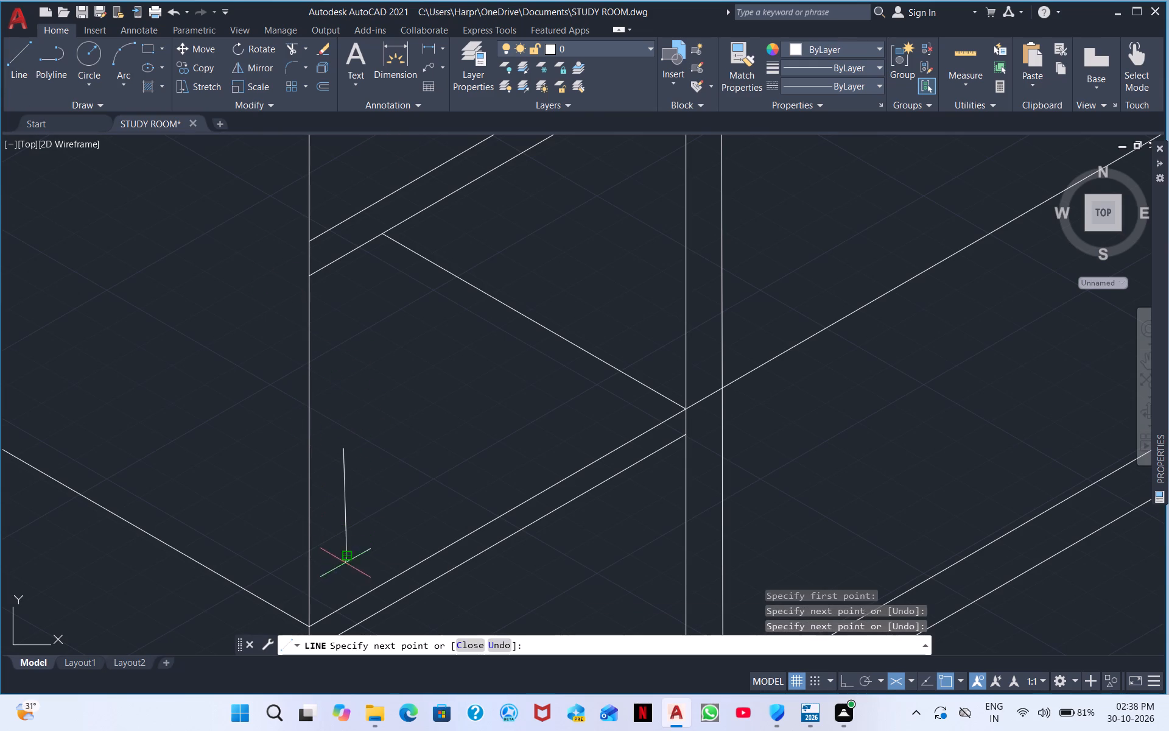
pyautogui.moveTo(345, 563); pyautogui.dragTo(346, 594)
pyautogui.click(347, 604)
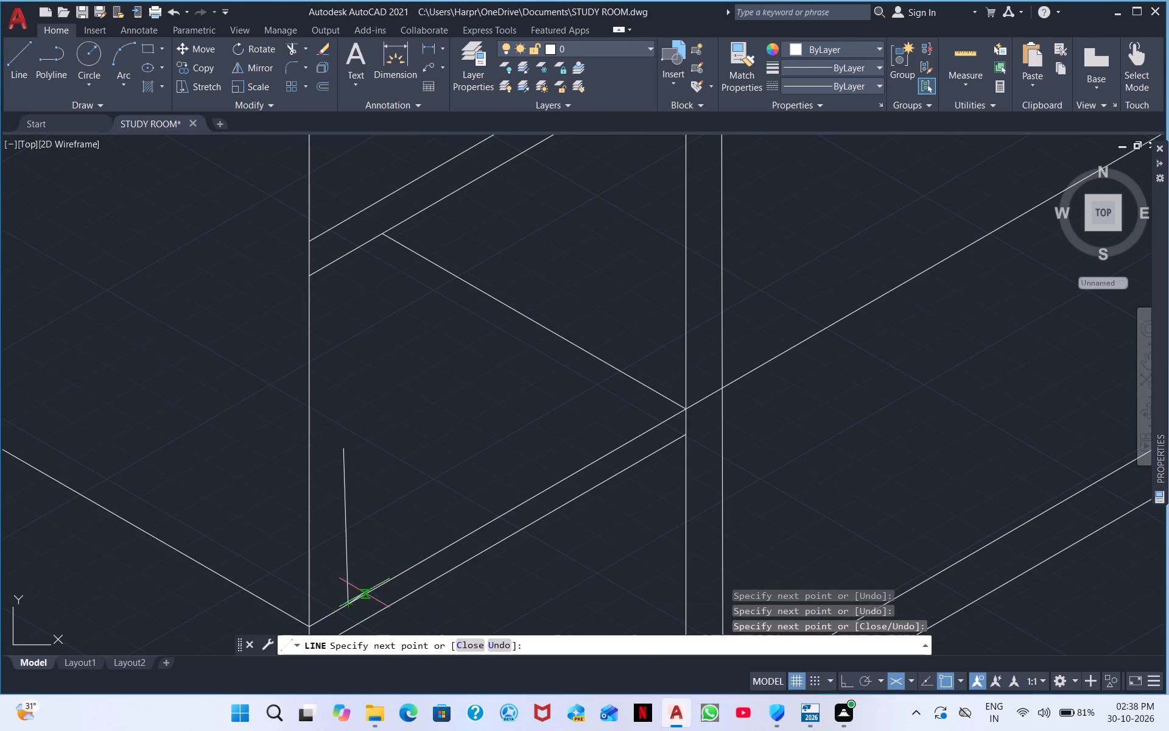
pyautogui.click(373, 588)
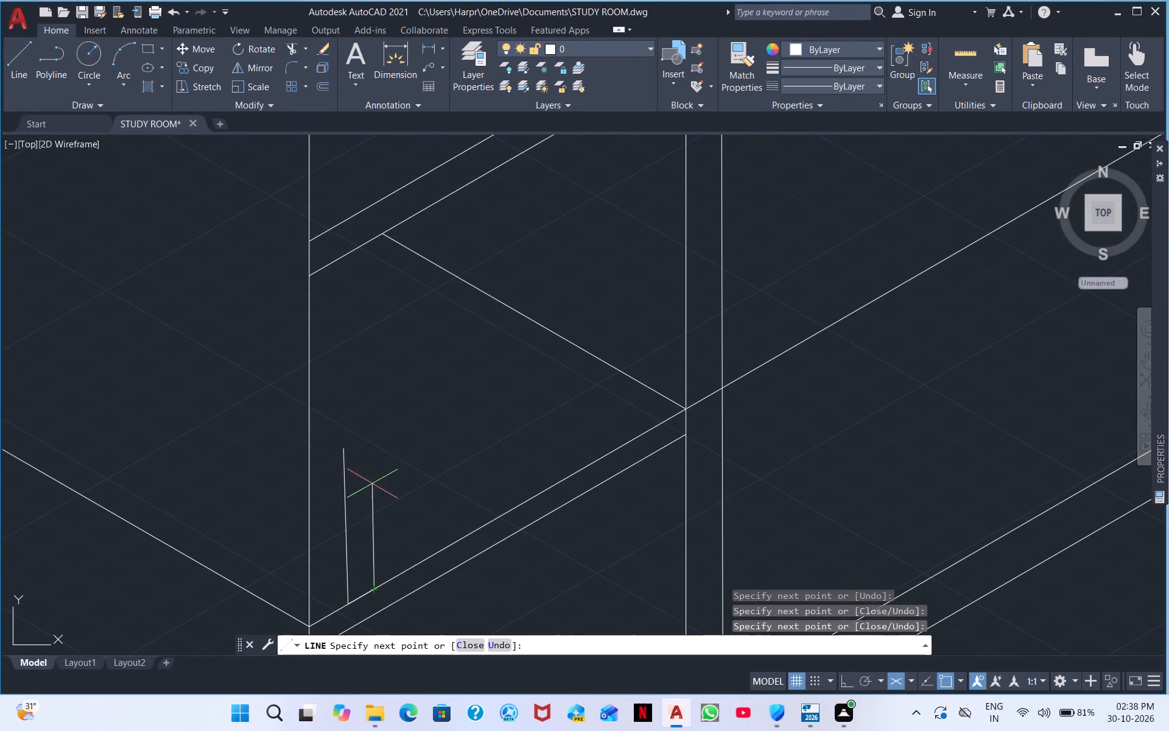
# Turn Ortho on in the right isoplane and close the book outline with a vertical side about 290 long and a slanted top.
pyautogui.click(843, 680)
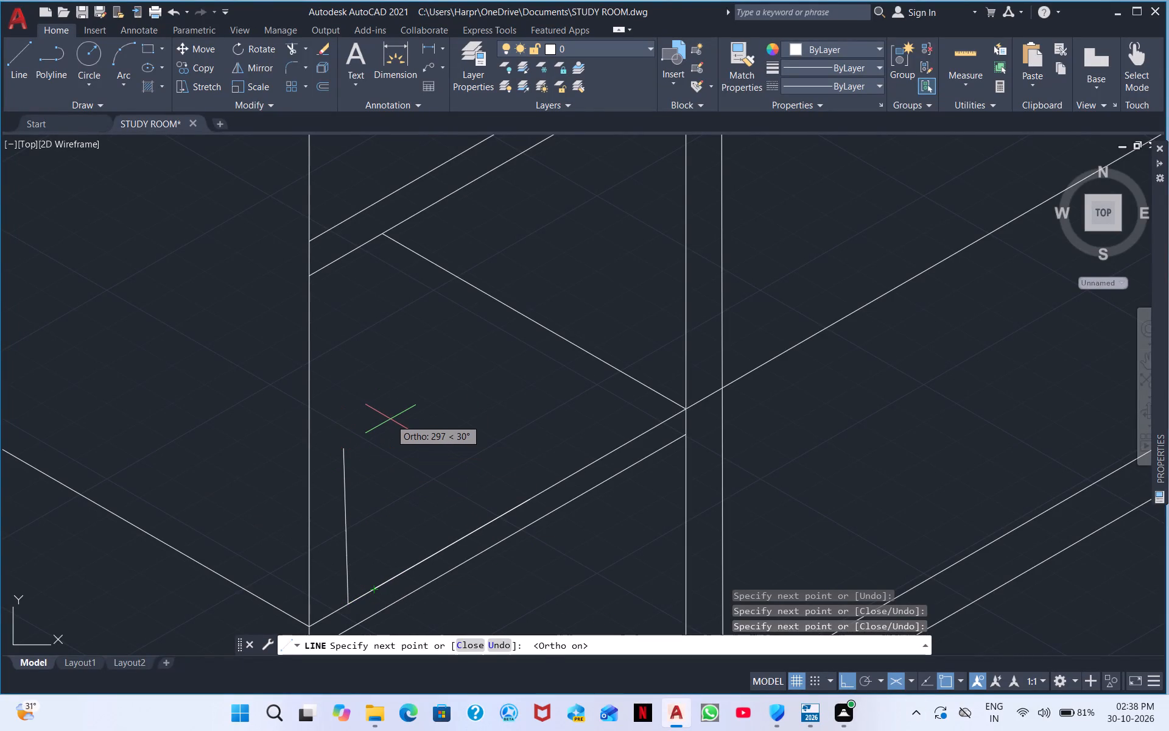
pyautogui.press('F5')
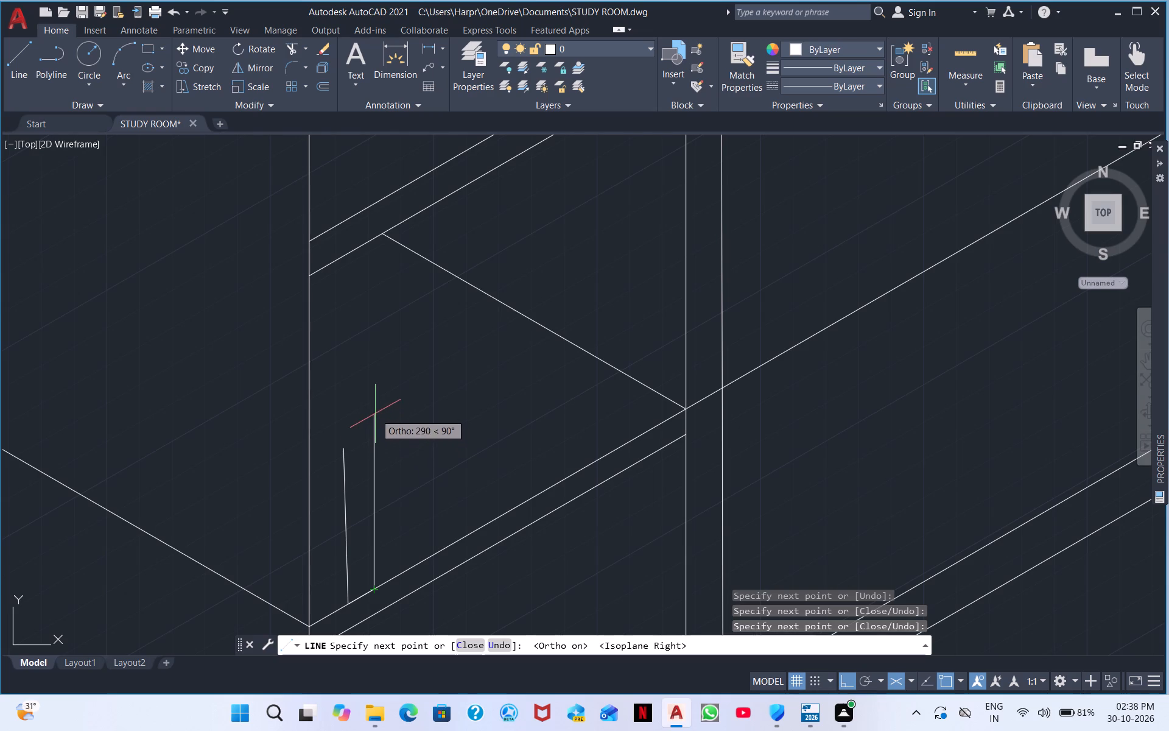
pyautogui.click(375, 414)
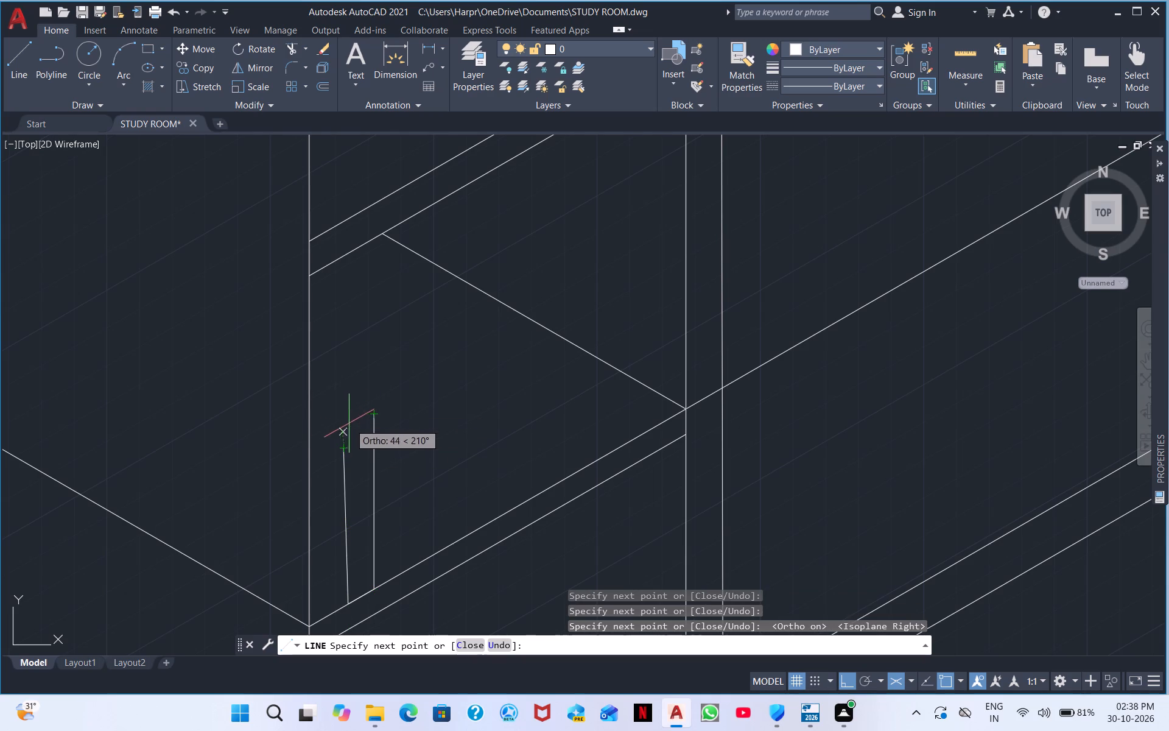
pyautogui.click(343, 431)
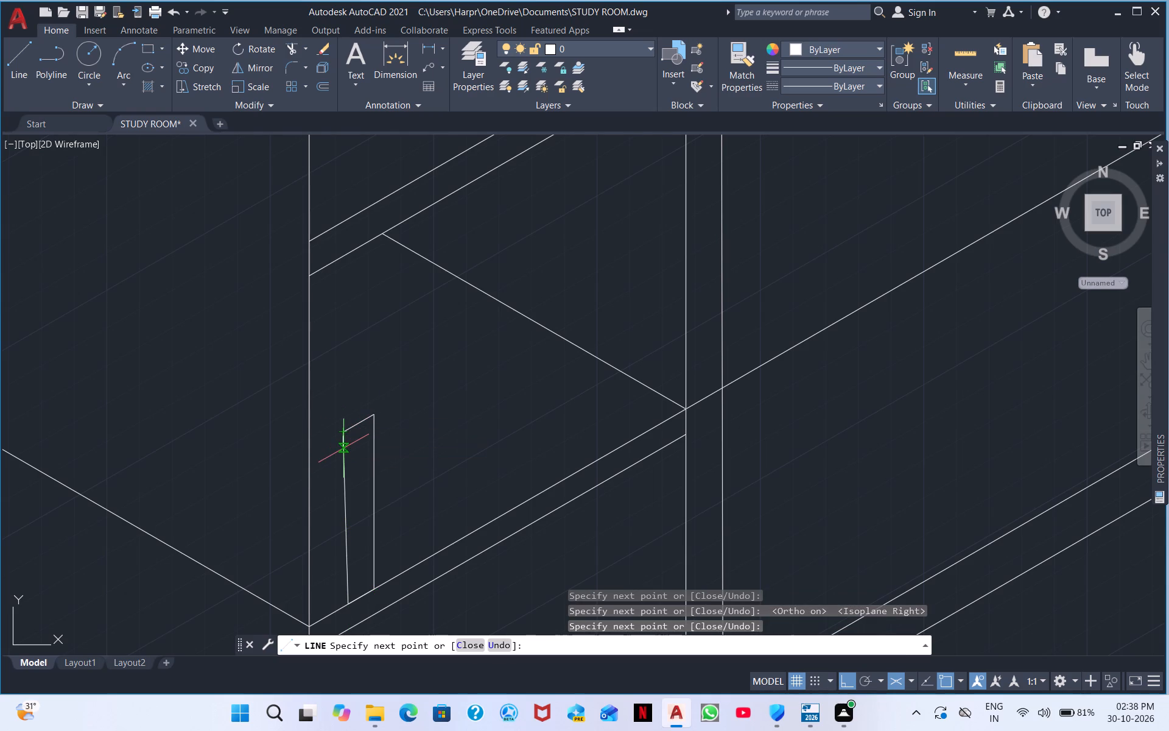
pyautogui.click(343, 448)
pyautogui.press('Escape')
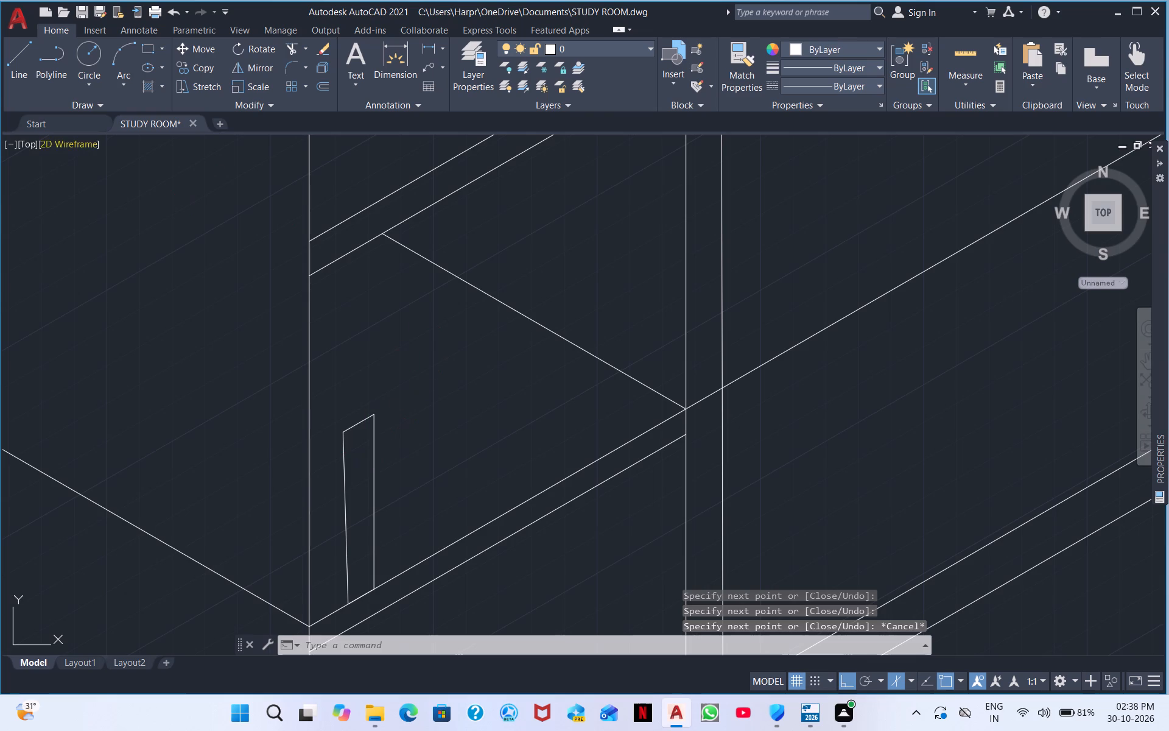
# Draw a second book beside the first, starting slightly below its top corner, with a top edge about 36 long and its base on the shelf.
pyautogui.click(23, 77)
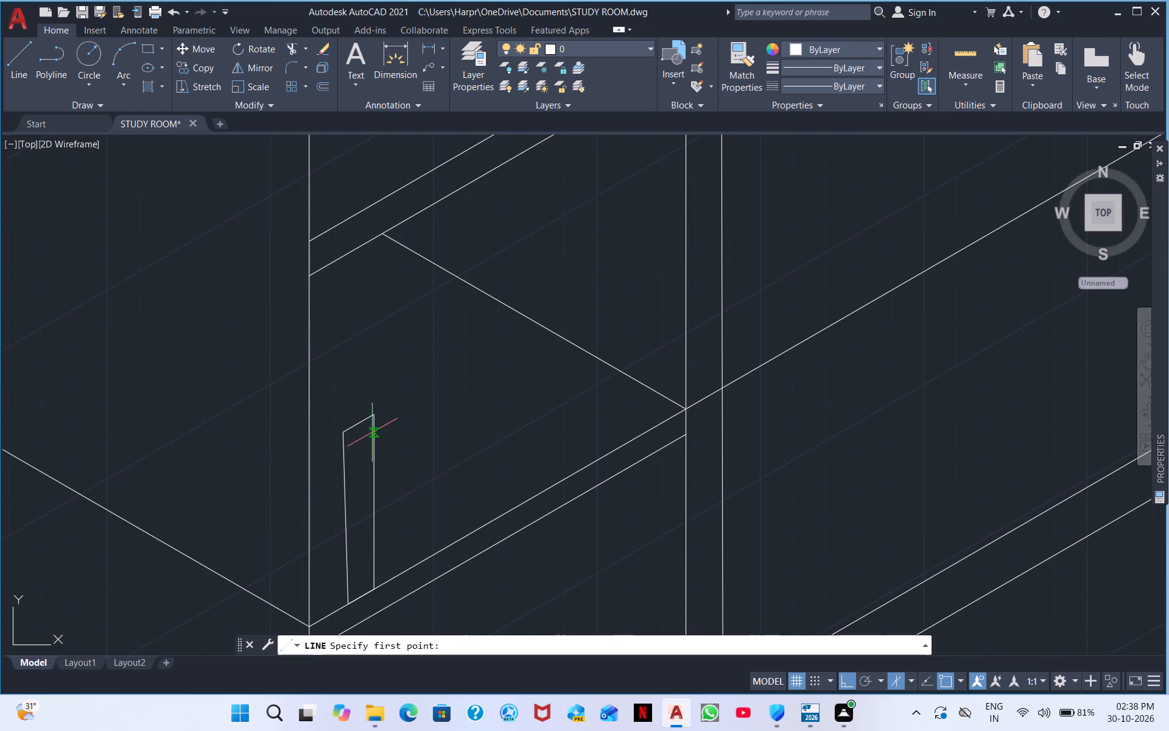
pyautogui.click(376, 432)
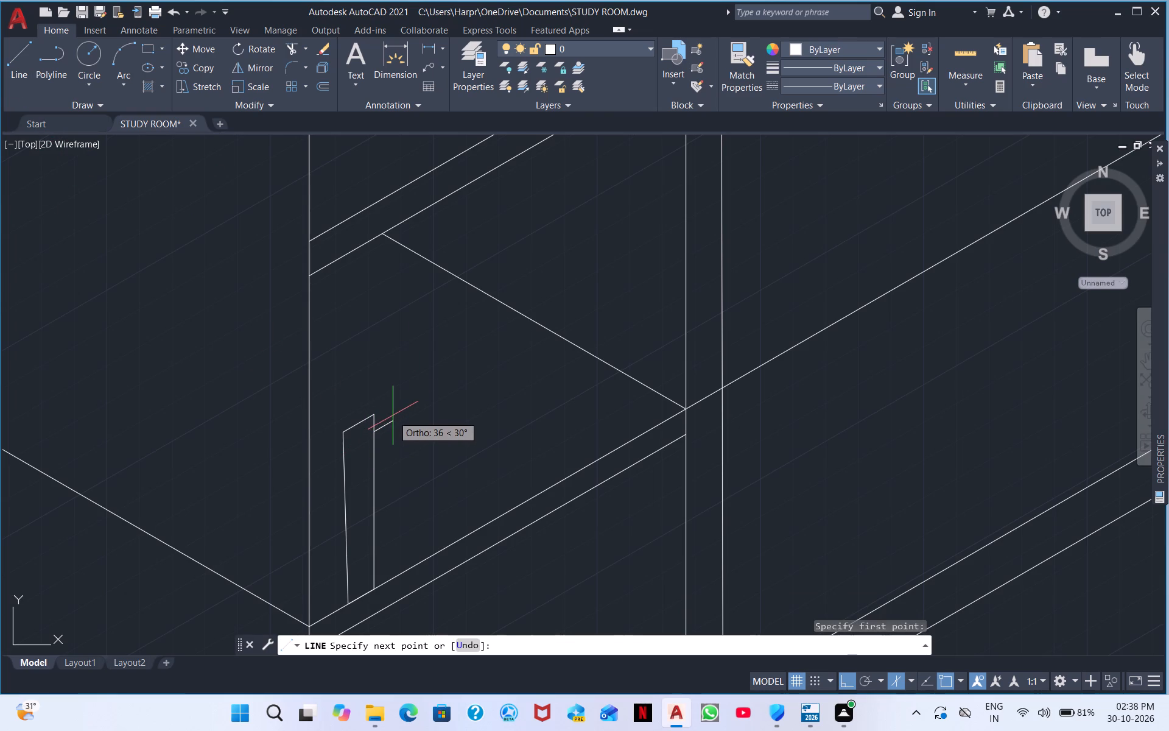
pyautogui.click(393, 415)
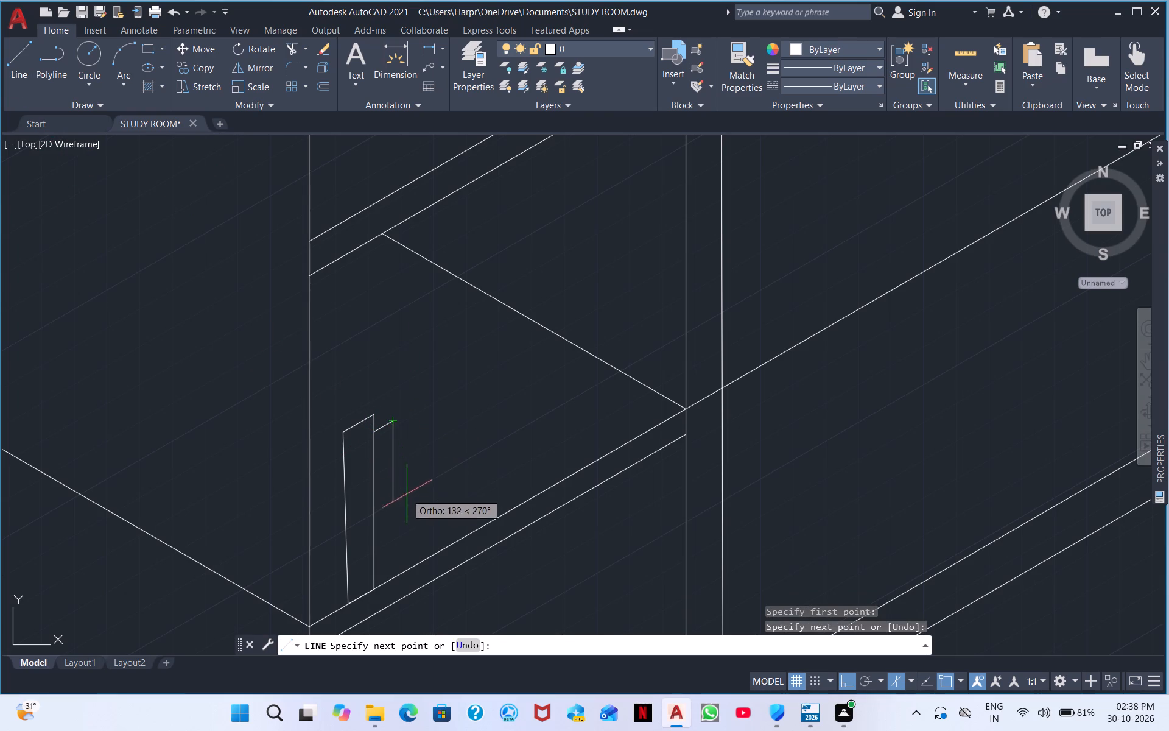
pyautogui.doubleClick(395, 572)
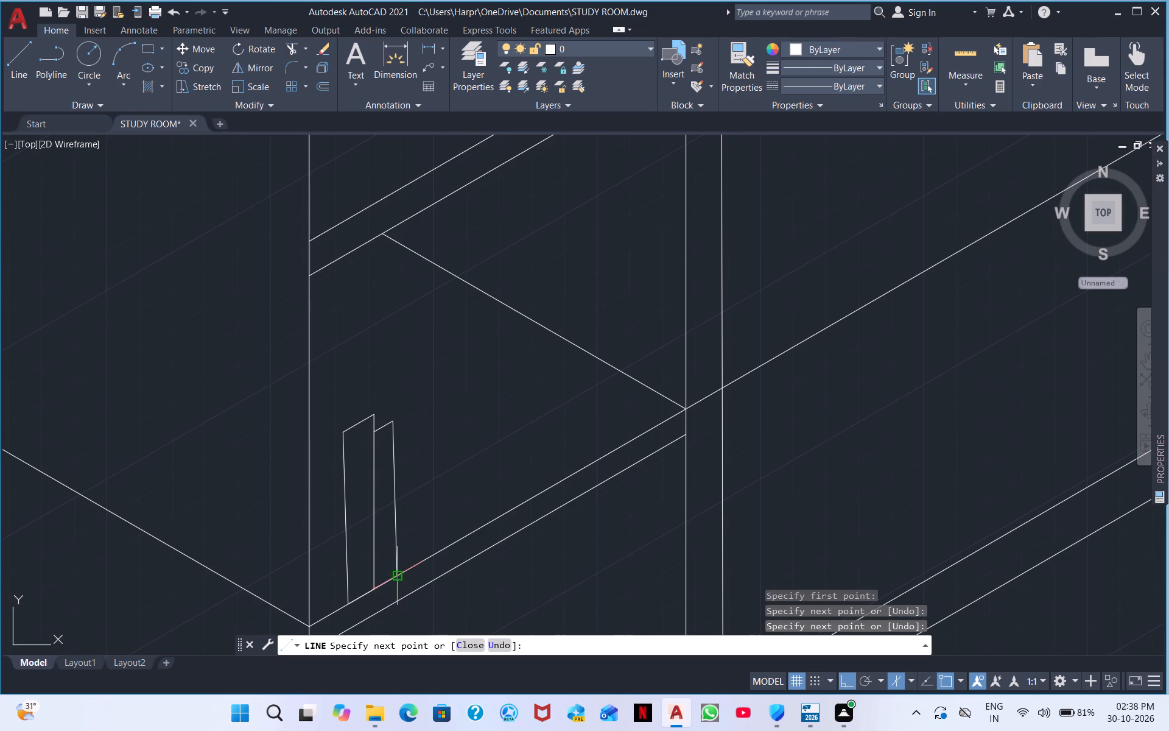
pyautogui.click(377, 588)
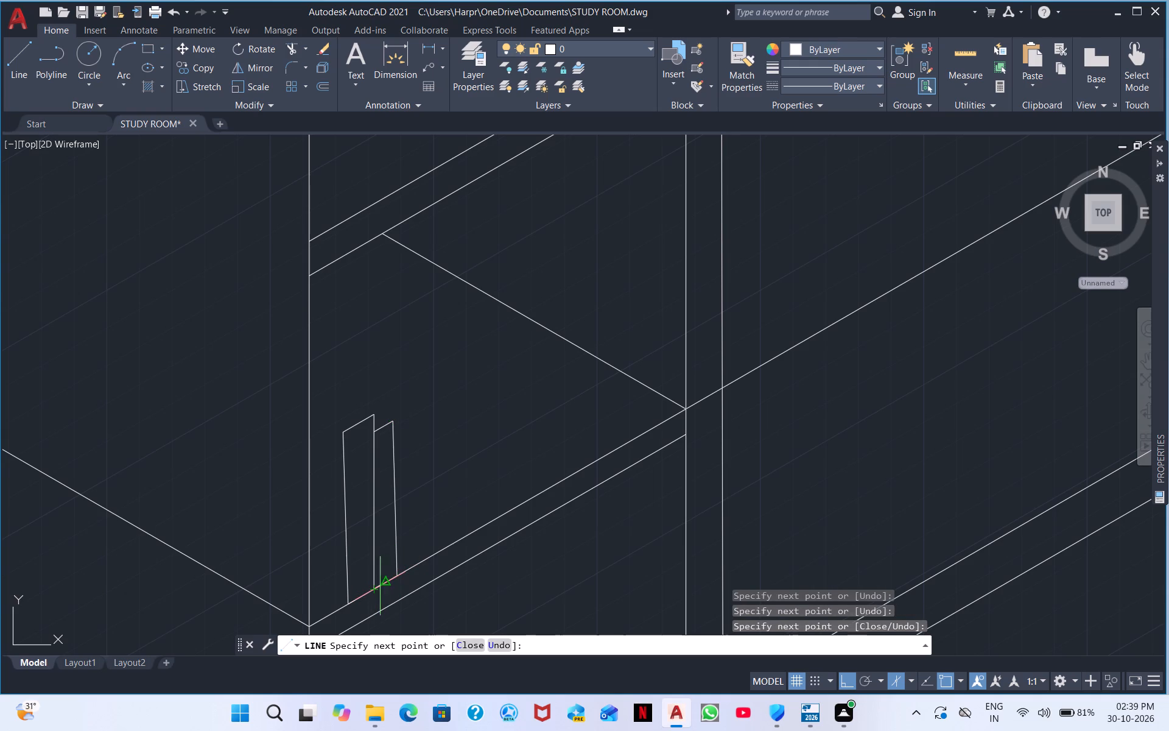
# With Ortho off, draw a slanted line from the second book's outer side down to the shelf, plus a short base along the shelf.
pyautogui.press('Escape')
pyautogui.click(10, 76)
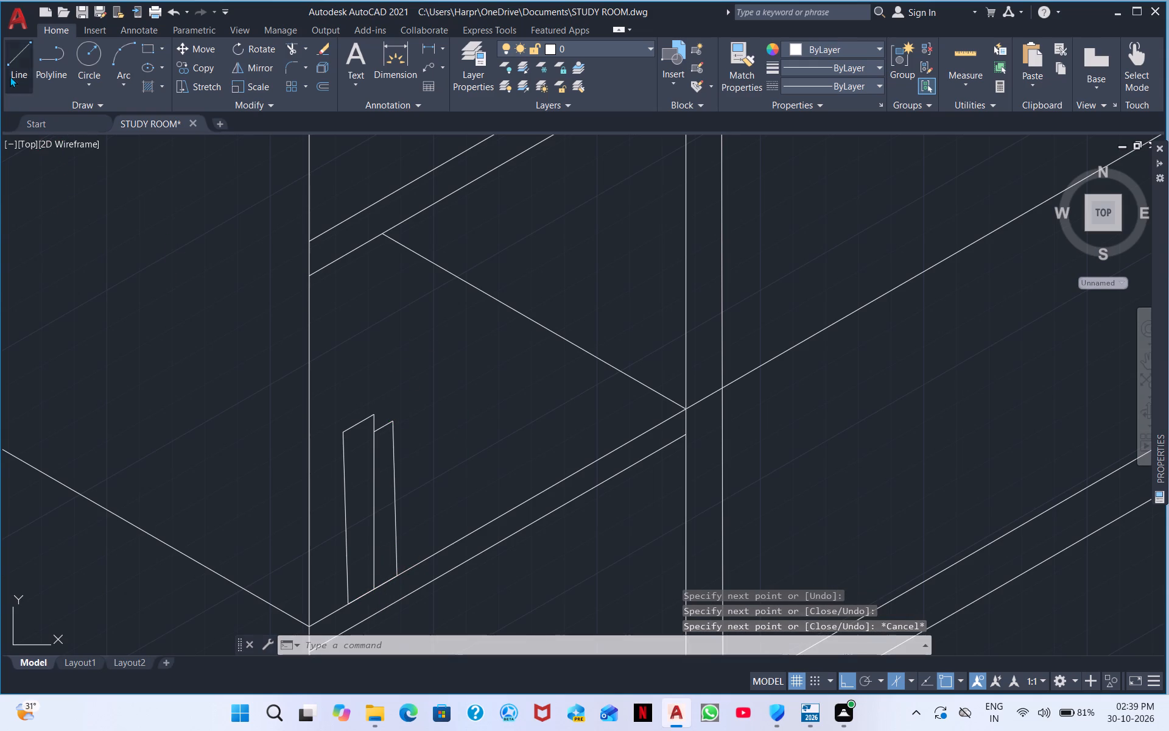
pyautogui.click(842, 680)
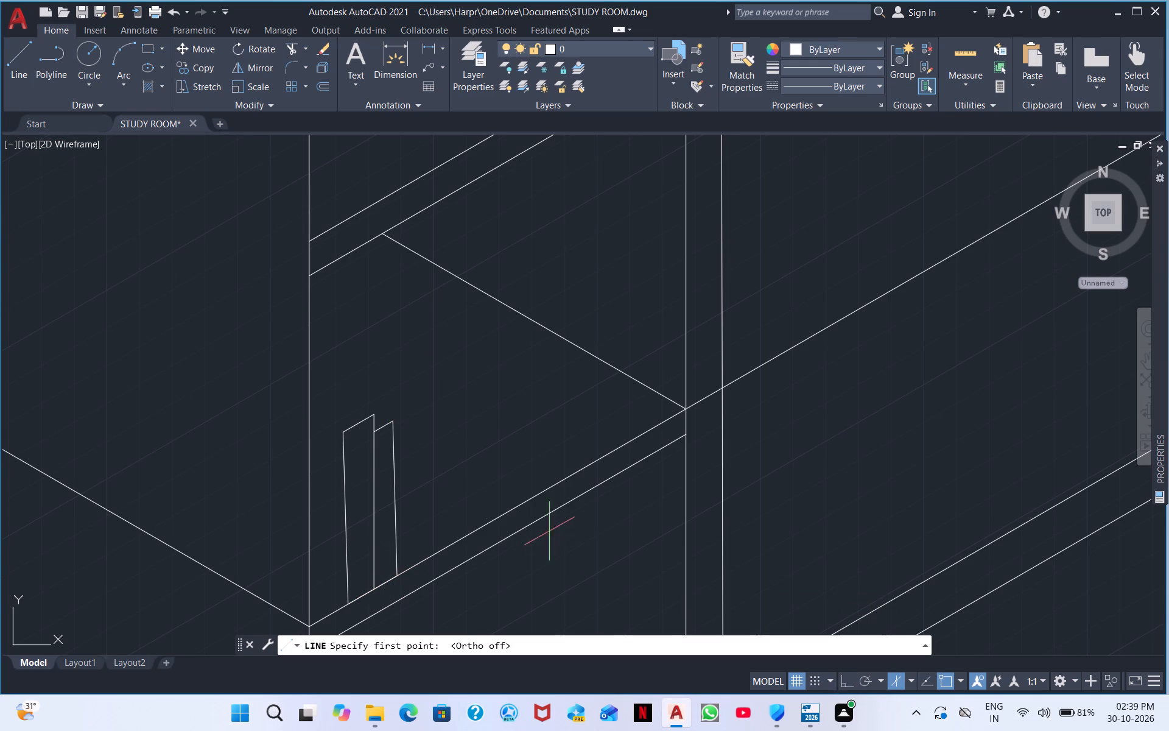
pyautogui.click(396, 463)
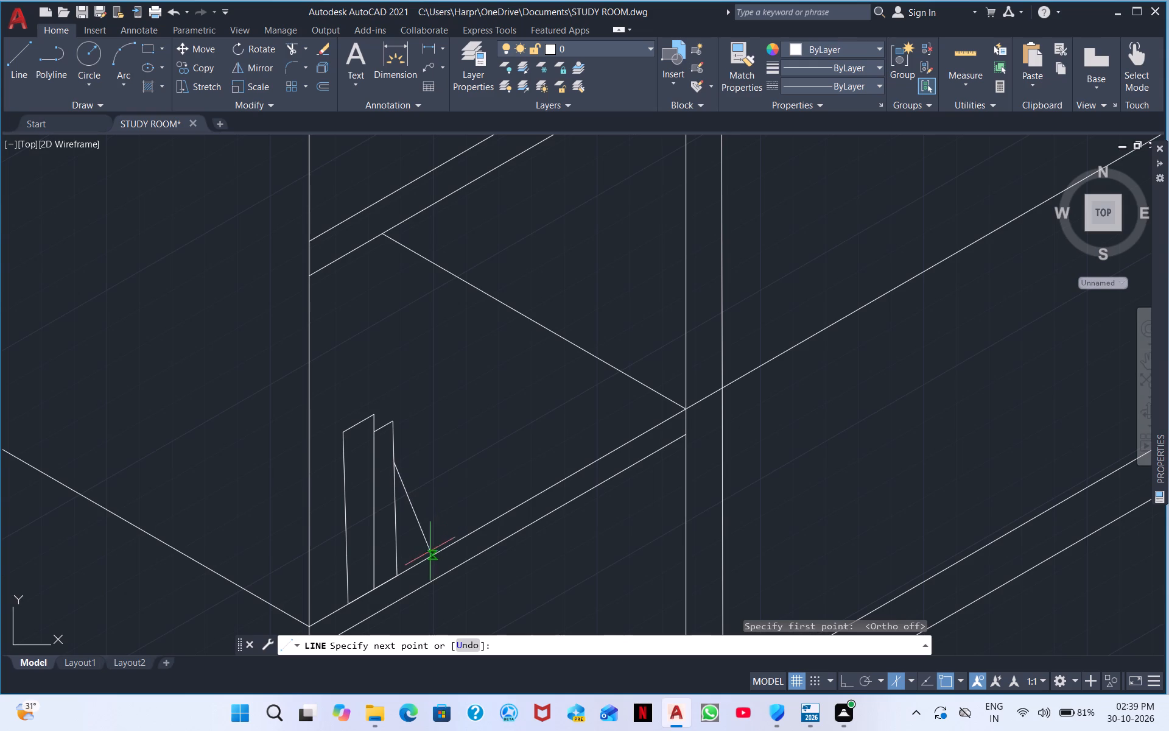
pyautogui.click(432, 557)
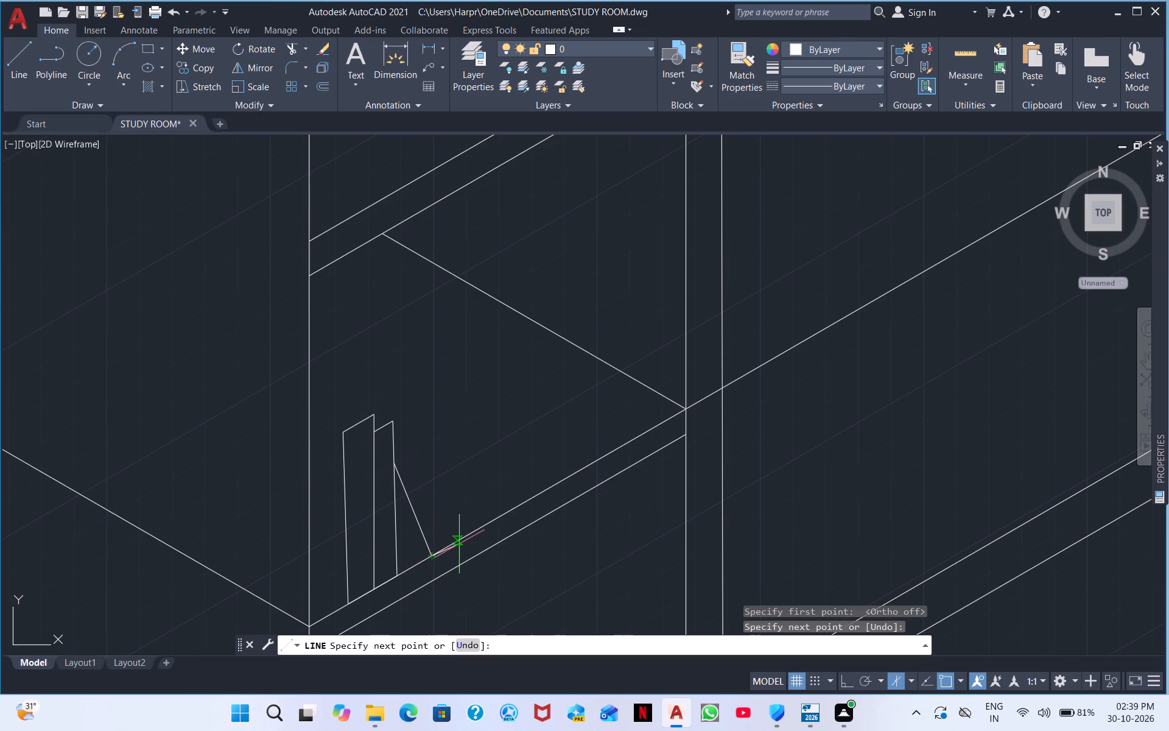
pyautogui.click(454, 542)
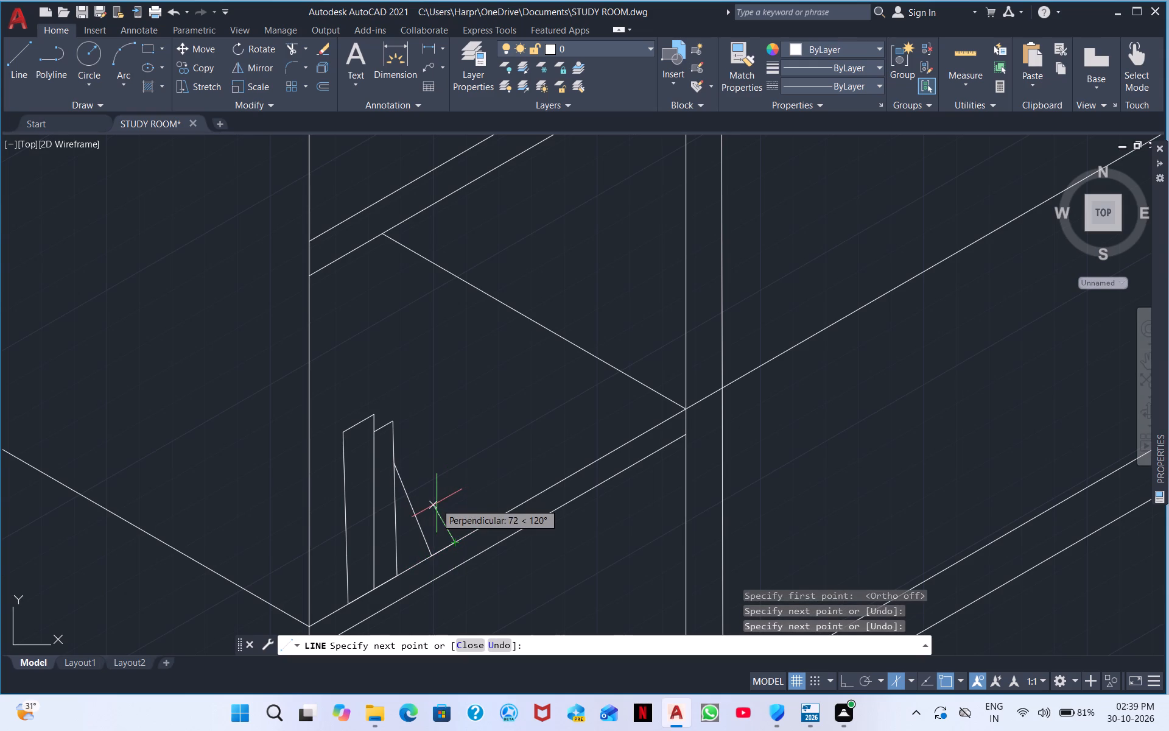
pyautogui.press('Escape')
# Draw a second slanted line from higher on the second book's outer side down to the shelf, nearly parallel to the first slanted line.
pyautogui.rightClick(435, 483)
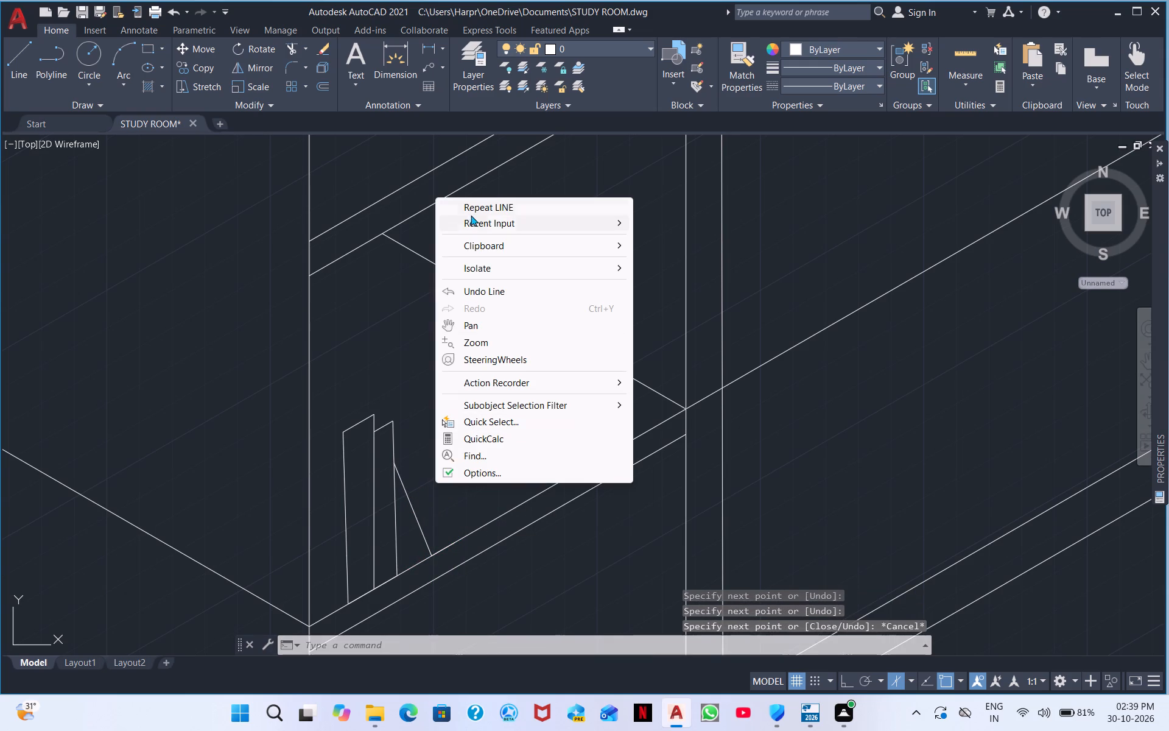
pyautogui.click(485, 205)
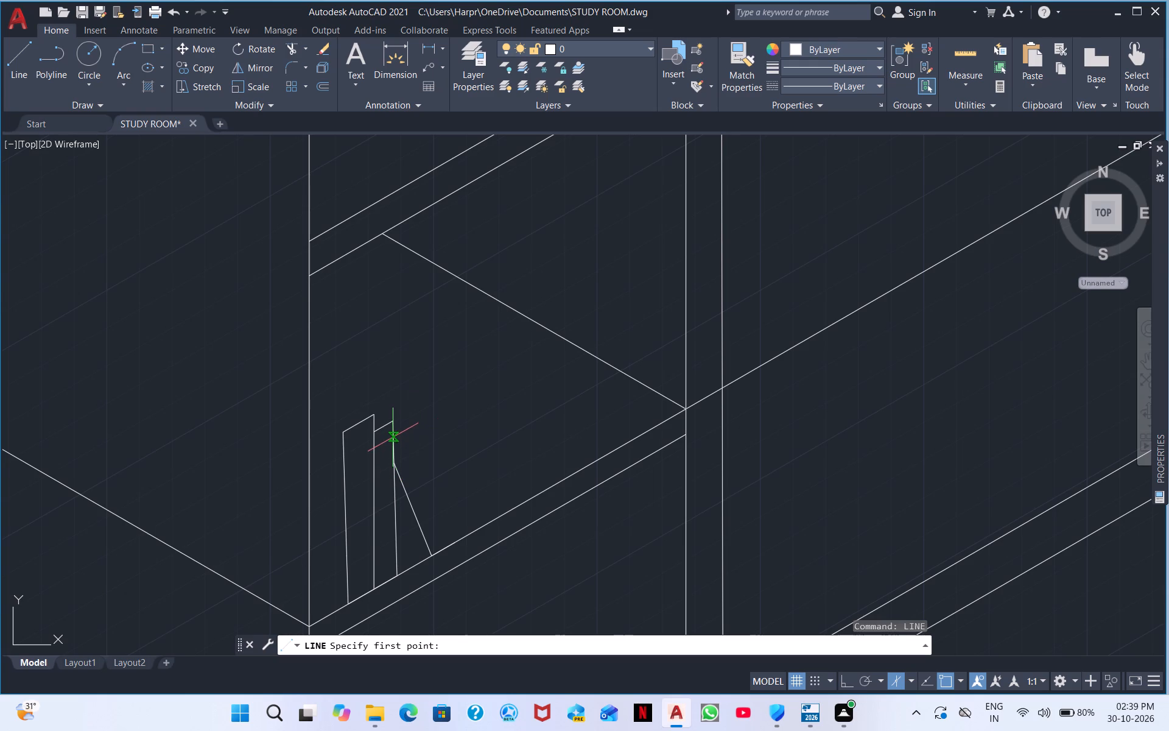
pyautogui.click(394, 438)
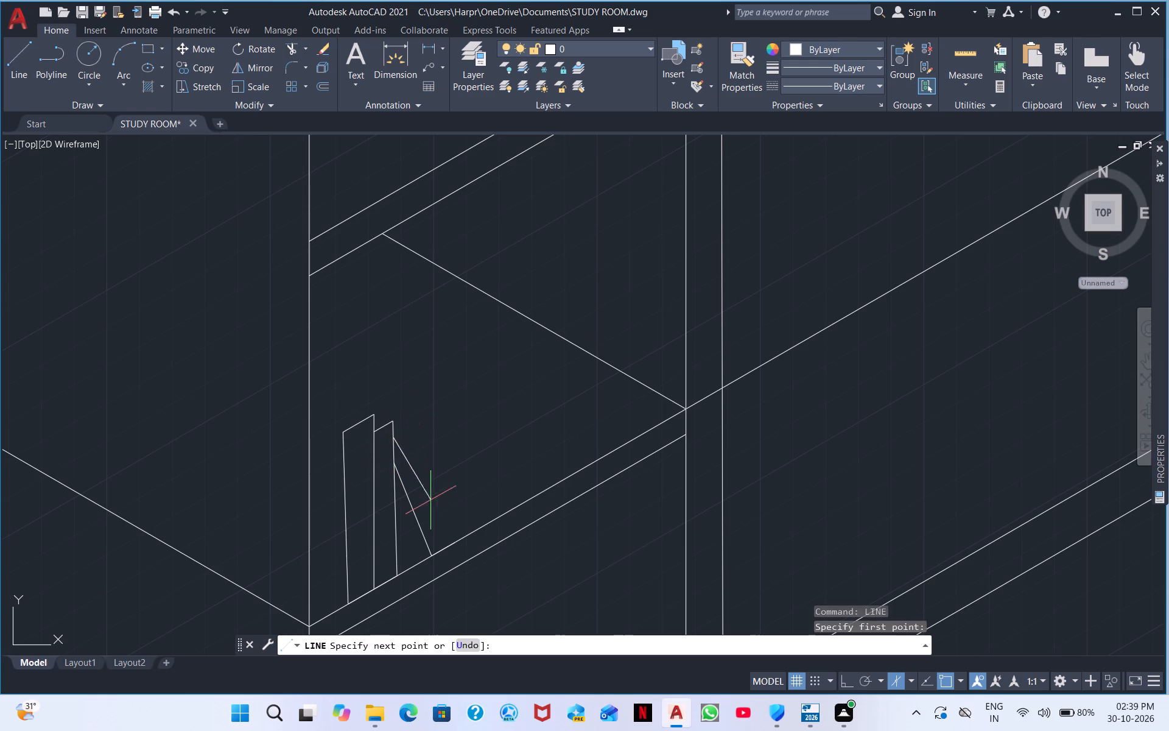
pyautogui.click(445, 547)
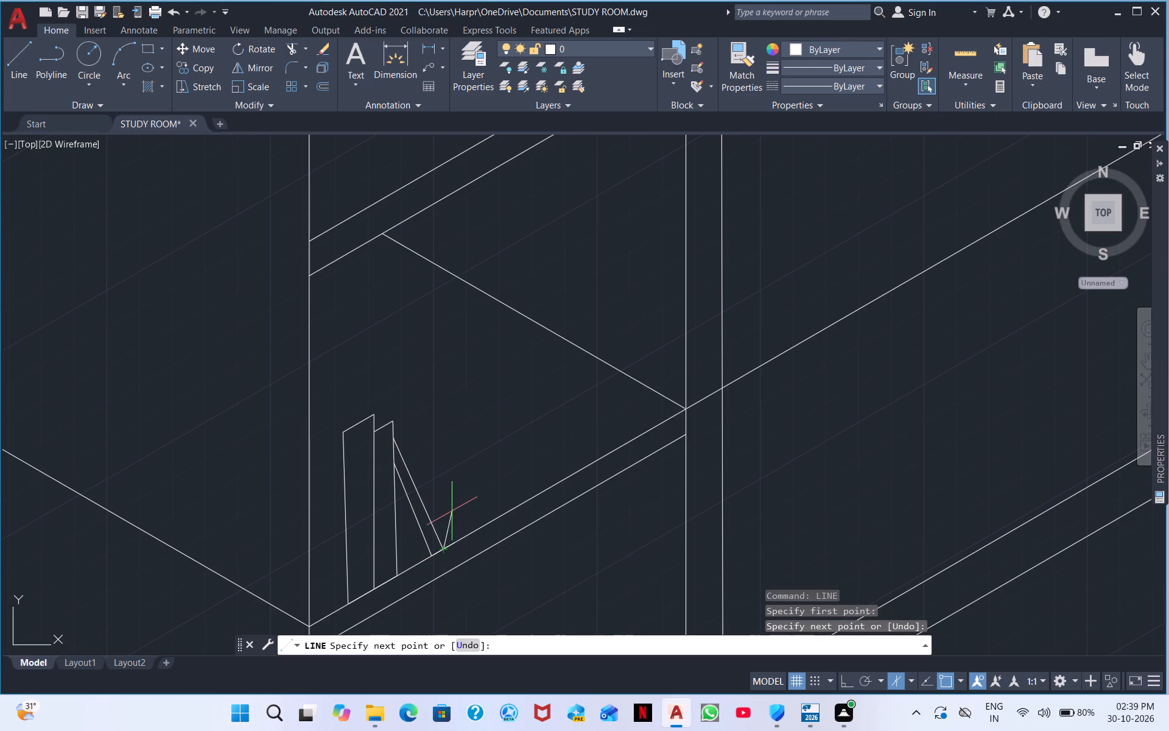
pyautogui.rightClick(462, 488)
pyautogui.click(499, 501)
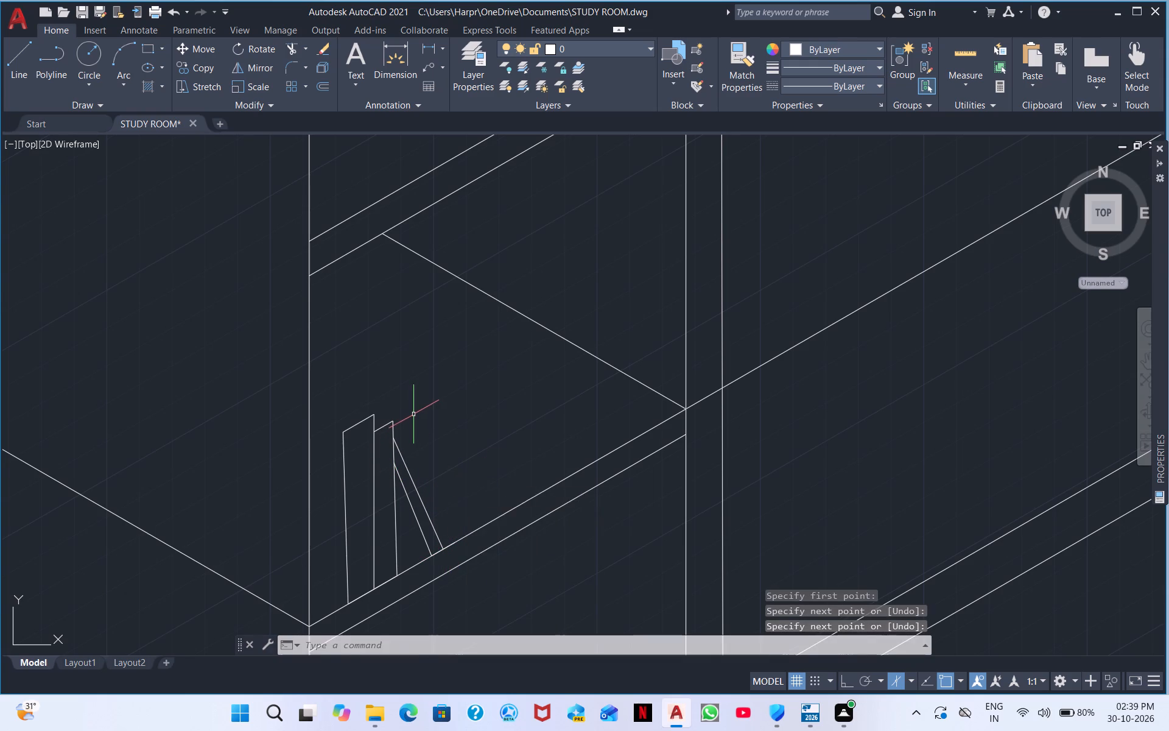
pyautogui.scroll(2, 413, 414)
pyautogui.scroll(-2, 413, 423)
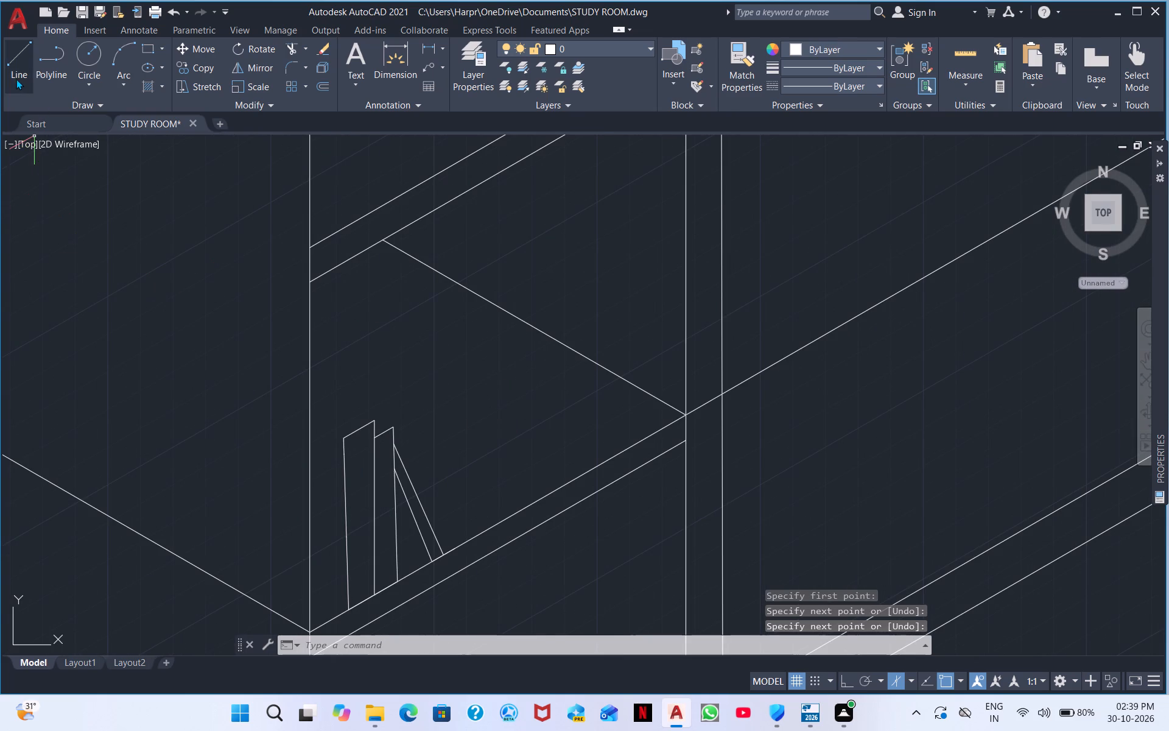
# Draw another leaning book against the upper slanted line, with a short top edge rising outward and a parallel side down to the shelf.
pyautogui.click(13, 76)
pyautogui.scroll(4, 405, 498)
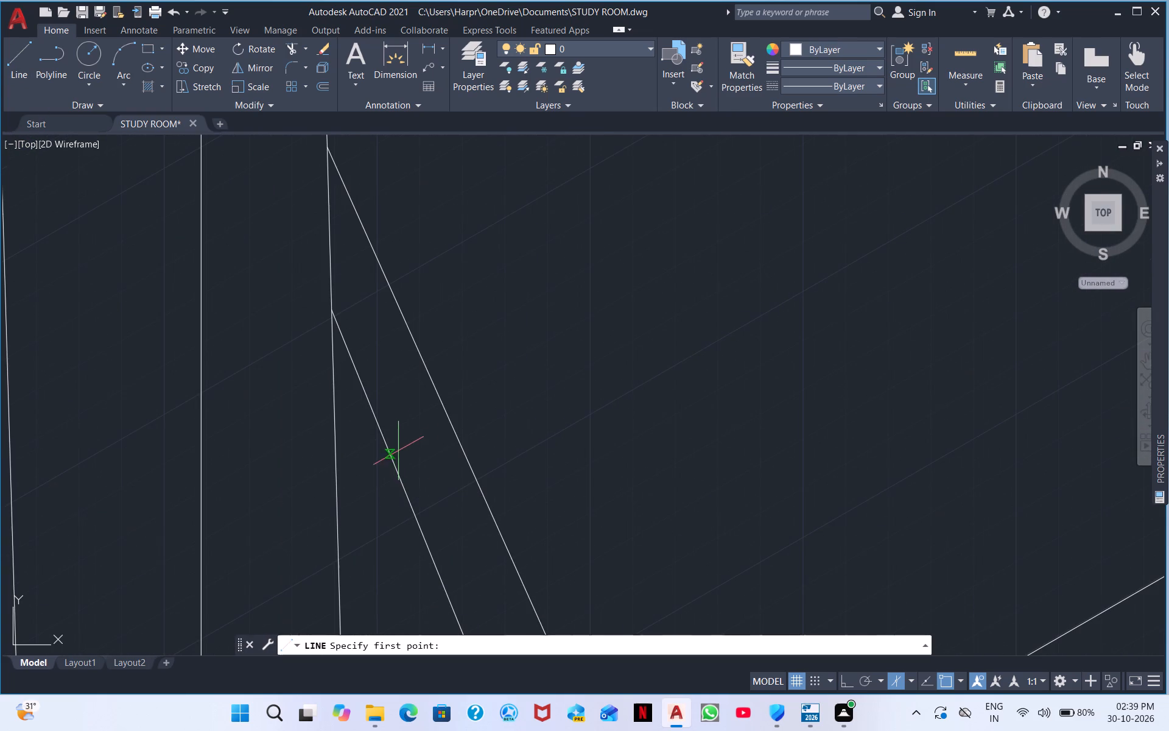
pyautogui.moveTo(504, 219); pyautogui.dragTo(418, 322, button='middle')
pyautogui.scroll(-2, 418, 322)
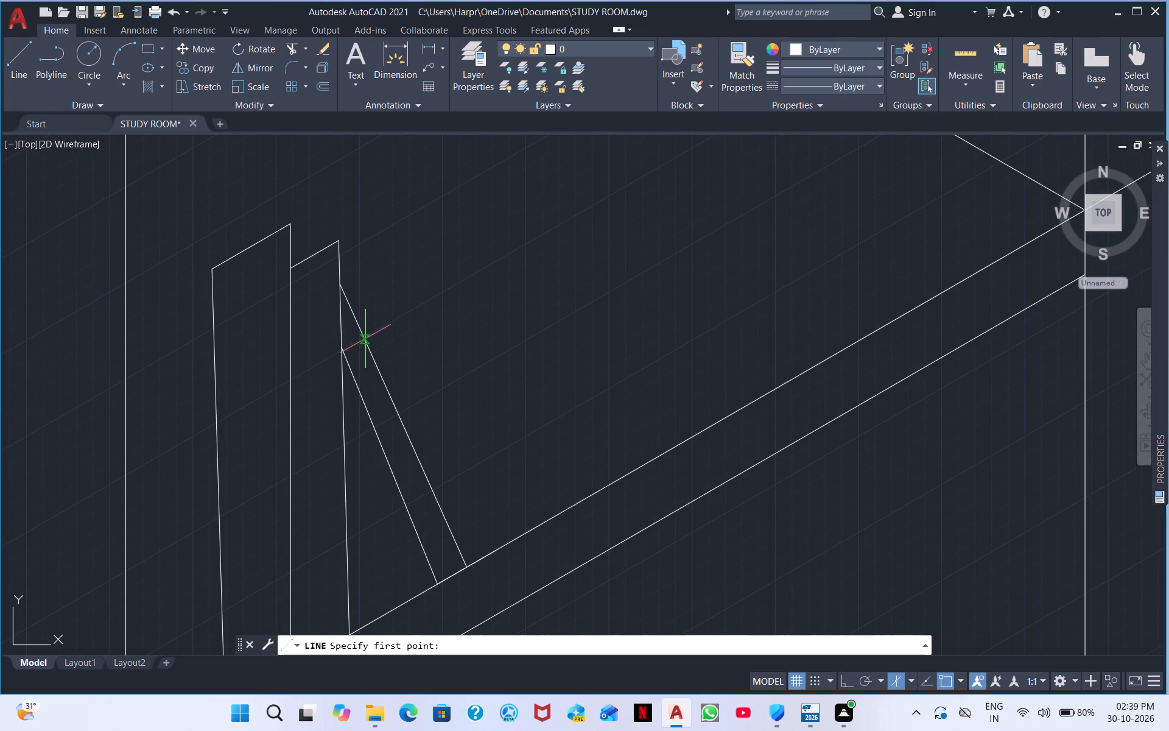
pyautogui.click(354, 309)
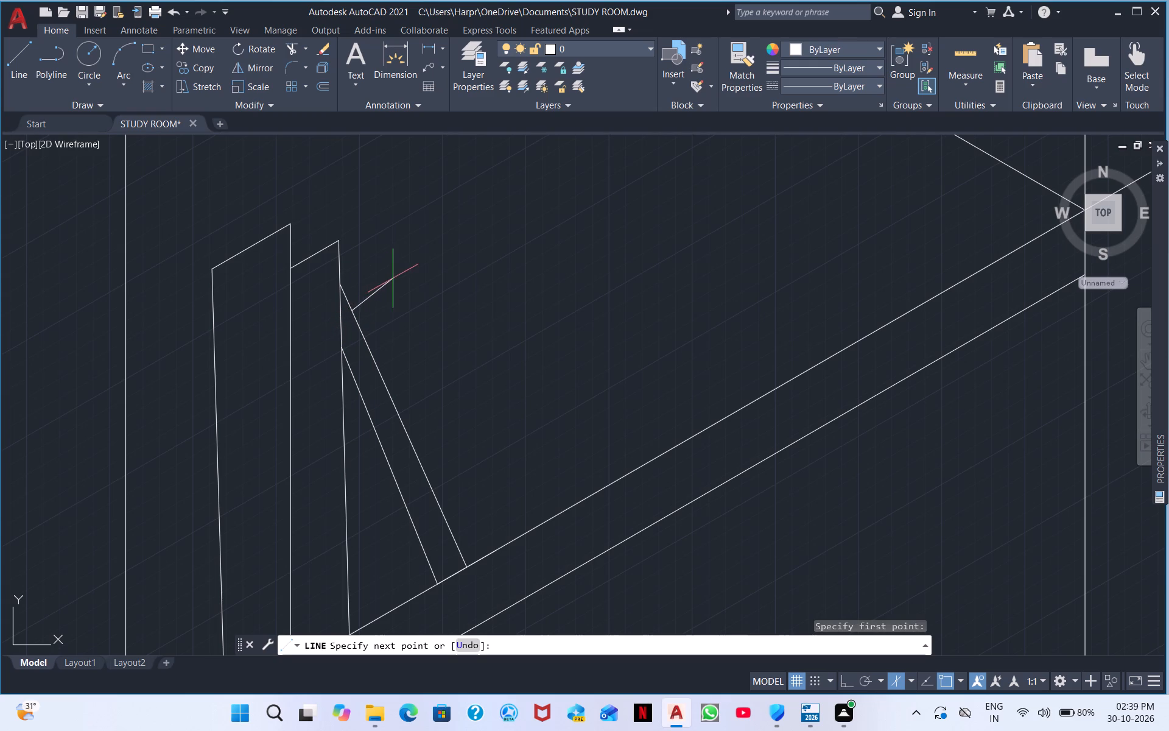
pyautogui.click(393, 278)
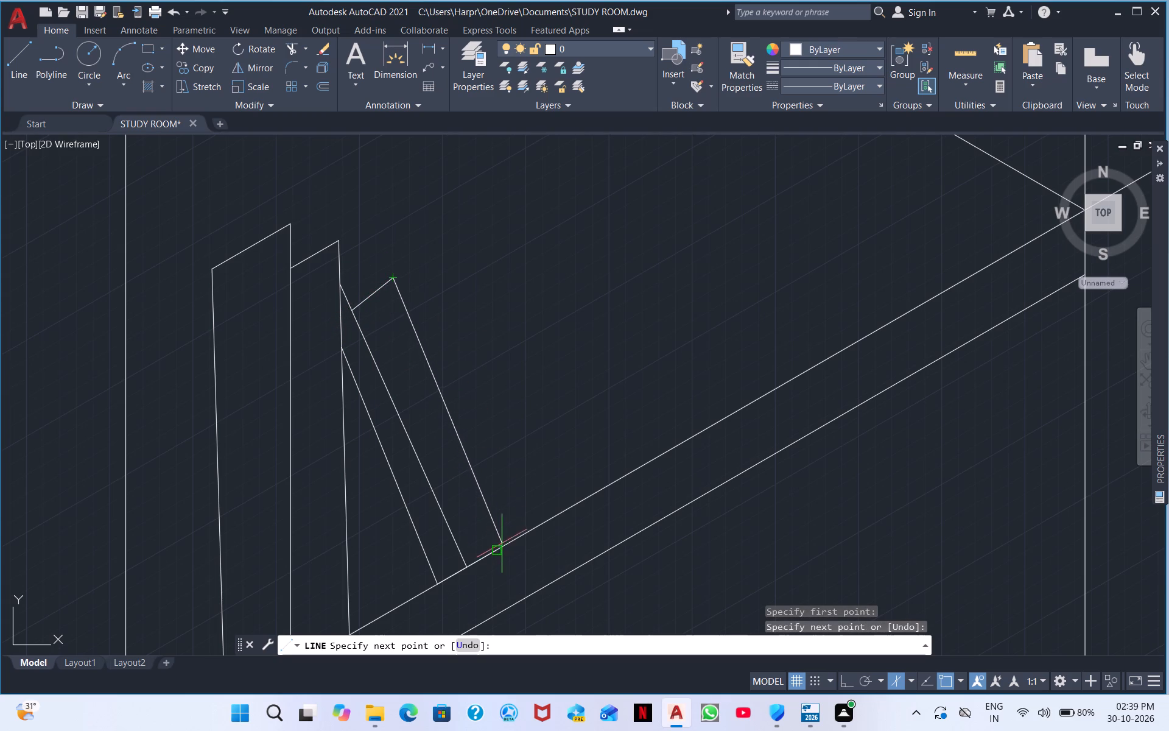
pyautogui.click(505, 547)
pyautogui.rightClick(514, 496)
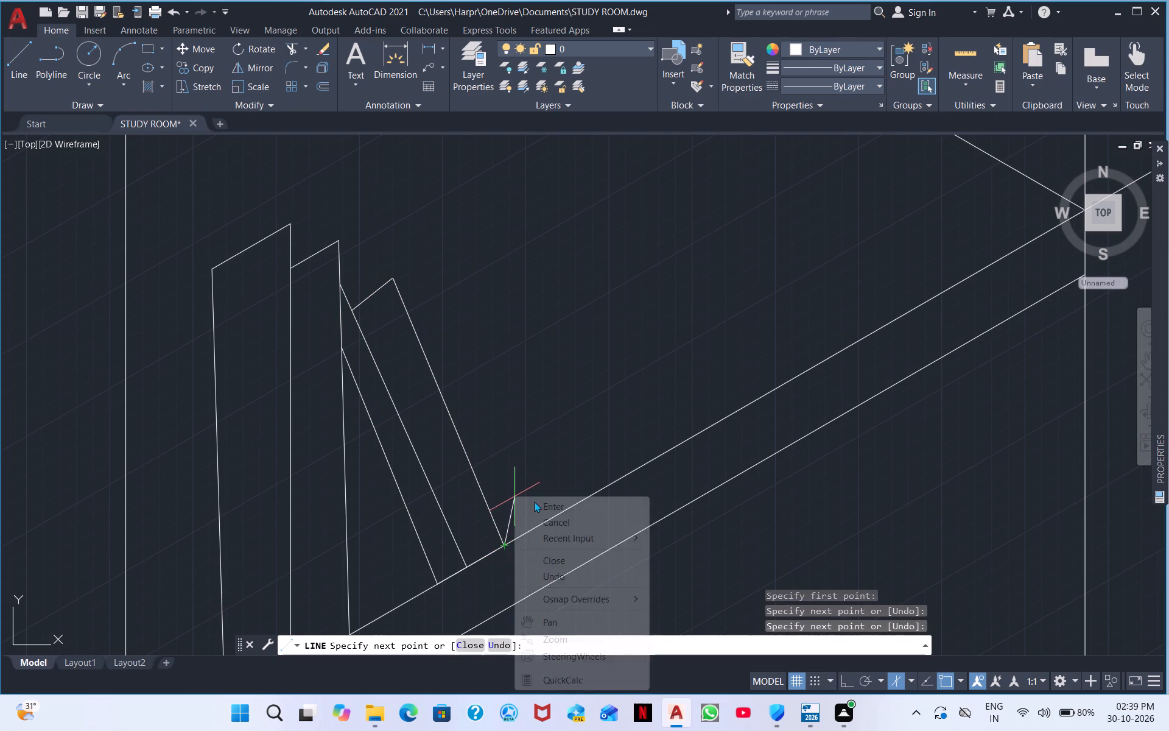
pyautogui.click(544, 509)
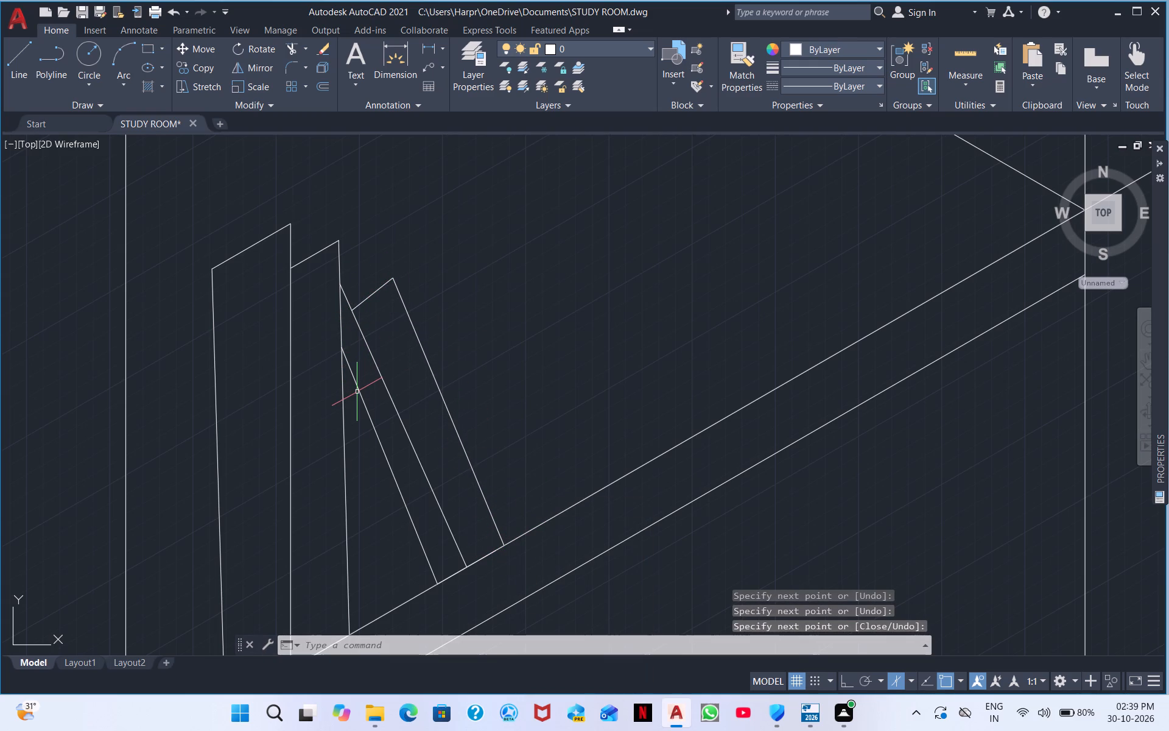
# Move the lower slanted line slightly along the shelf toward the second upright book, widening the first leaning book.
pyautogui.click(357, 392)
pyautogui.rightClick(366, 399)
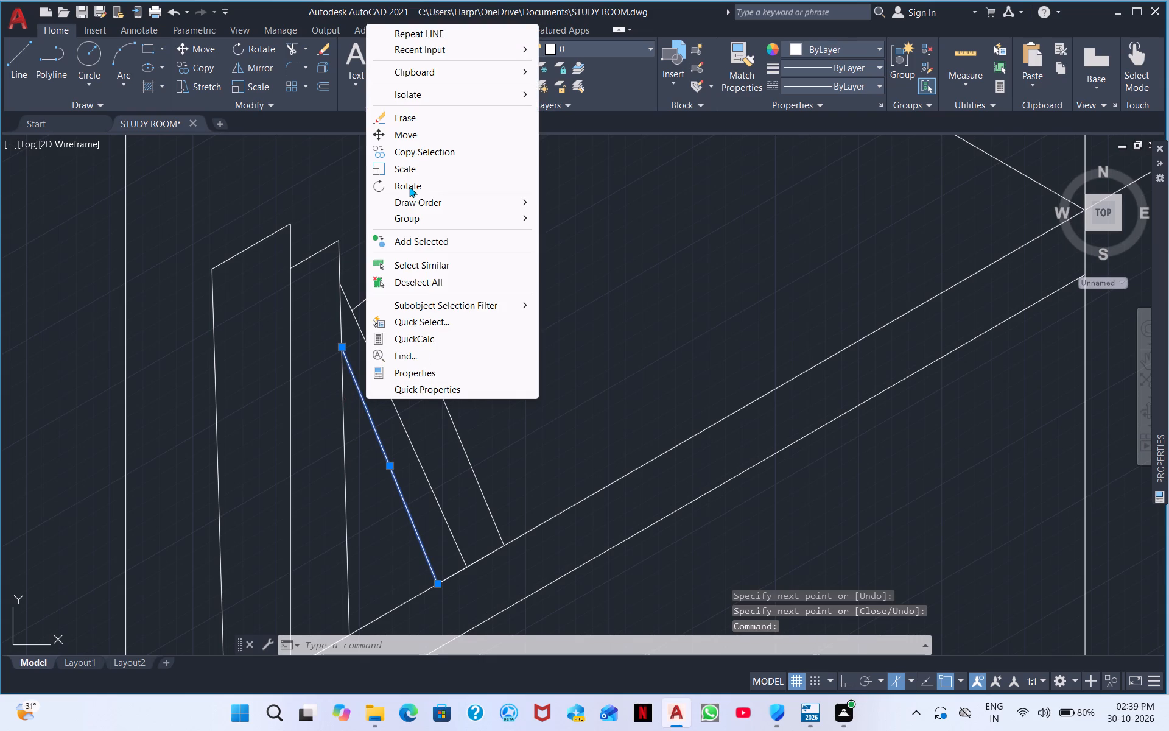
pyautogui.click(407, 138)
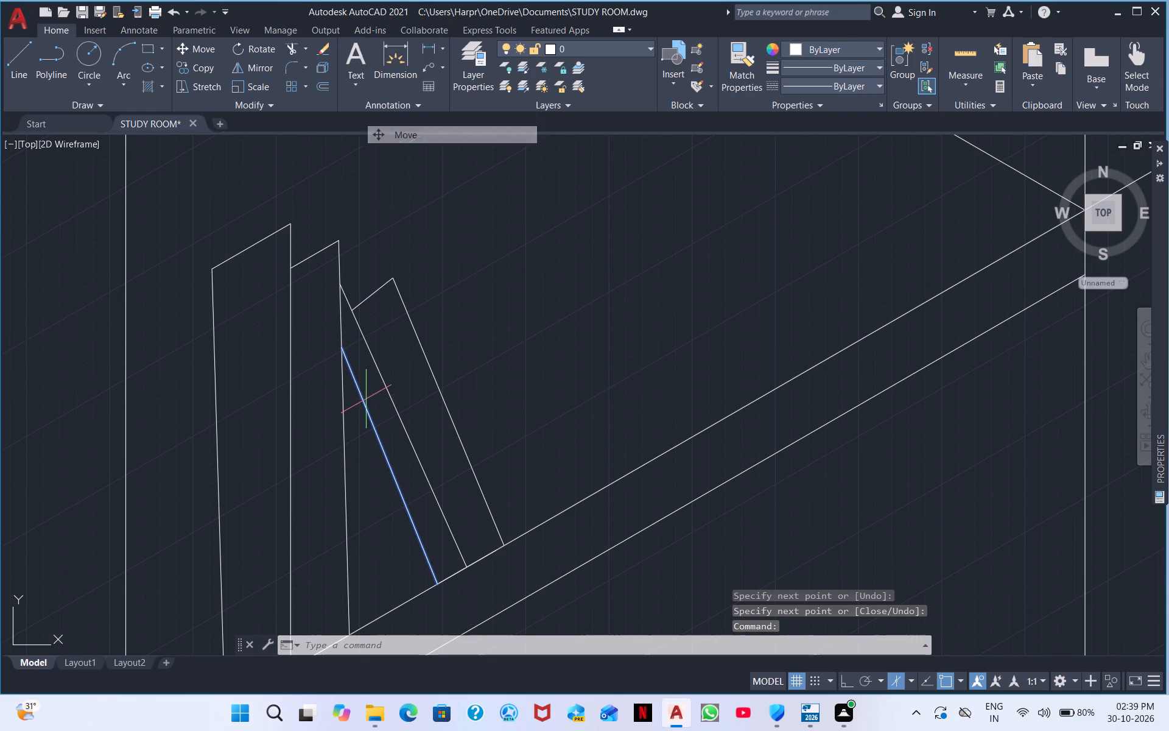
pyautogui.click(435, 587)
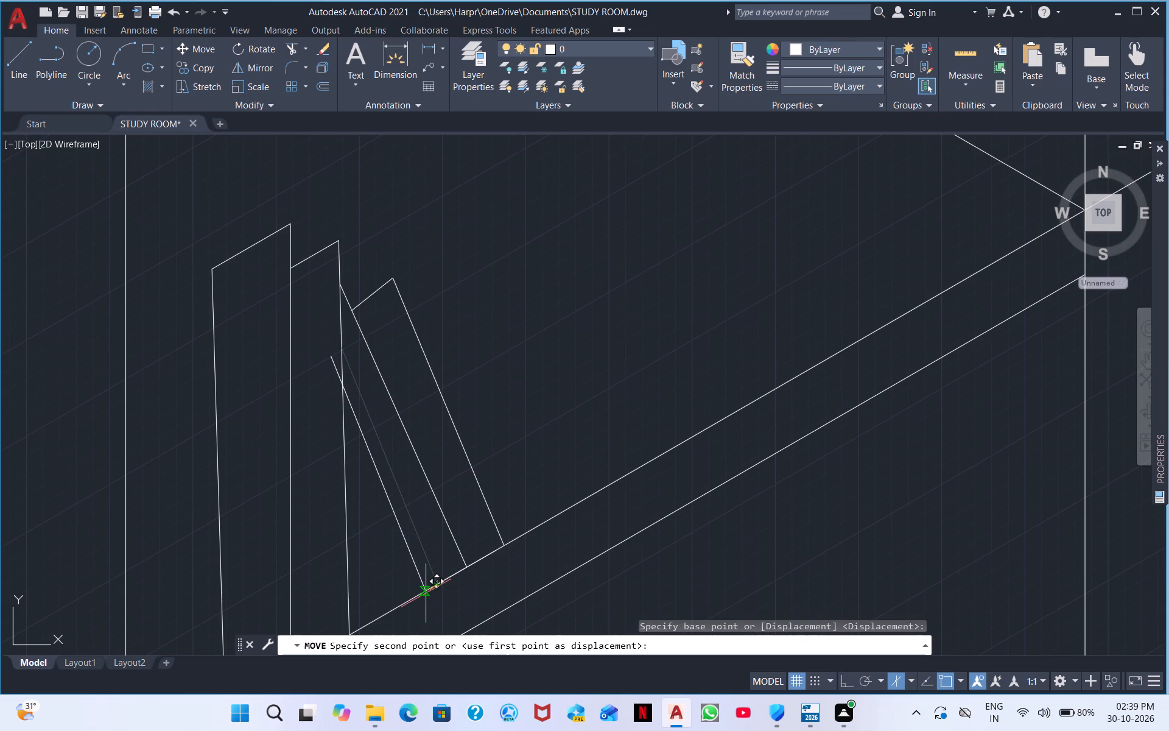
pyautogui.click(427, 593)
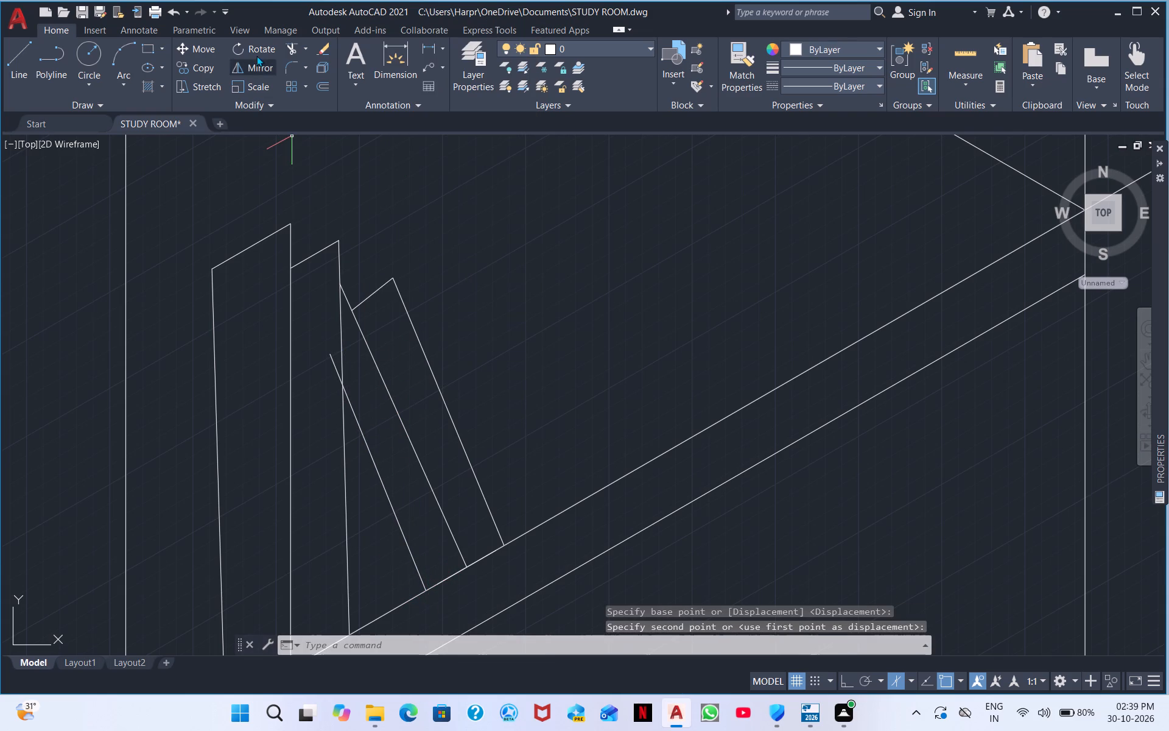
# Trim the end of the moved slanted line that overlaps the second upright book.
pyautogui.click(296, 43)
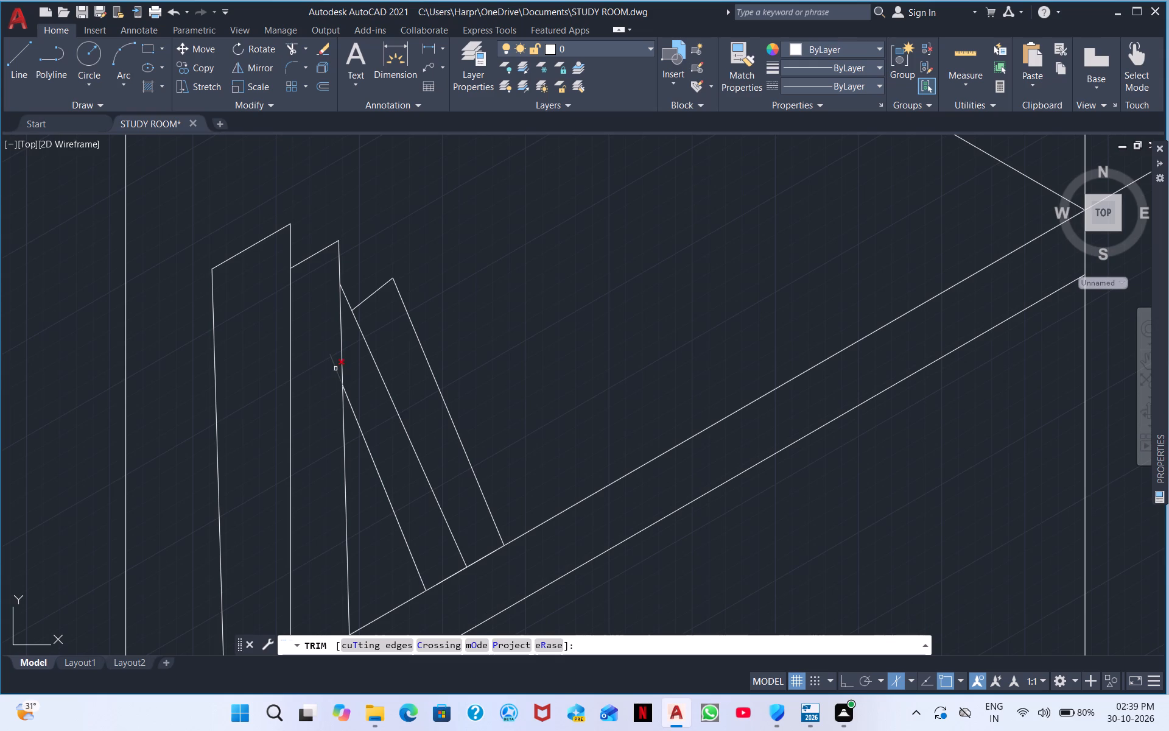
pyautogui.click(335, 365)
pyautogui.scroll(-4, 427, 295)
pyautogui.moveTo(471, 261); pyautogui.dragTo(240, 325, button='middle')
pyautogui.scroll(2, 240, 325)
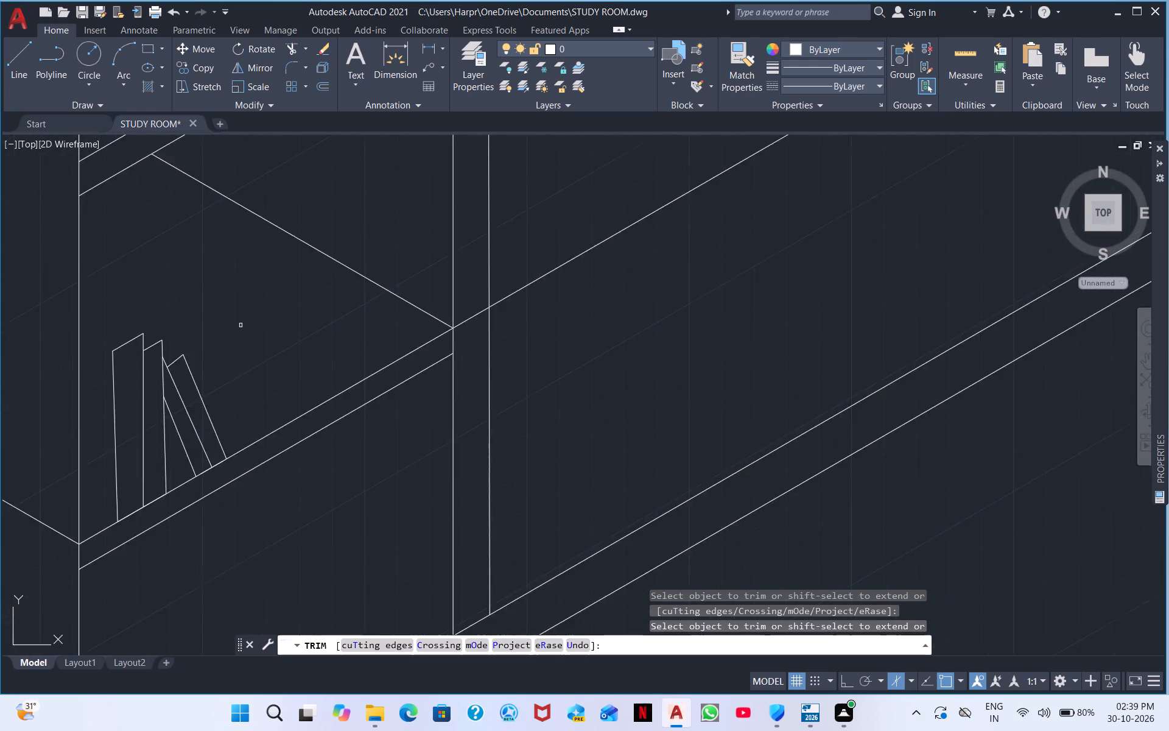
pyautogui.scroll(-5, 240, 327)
pyautogui.scroll(1, 250, 324)
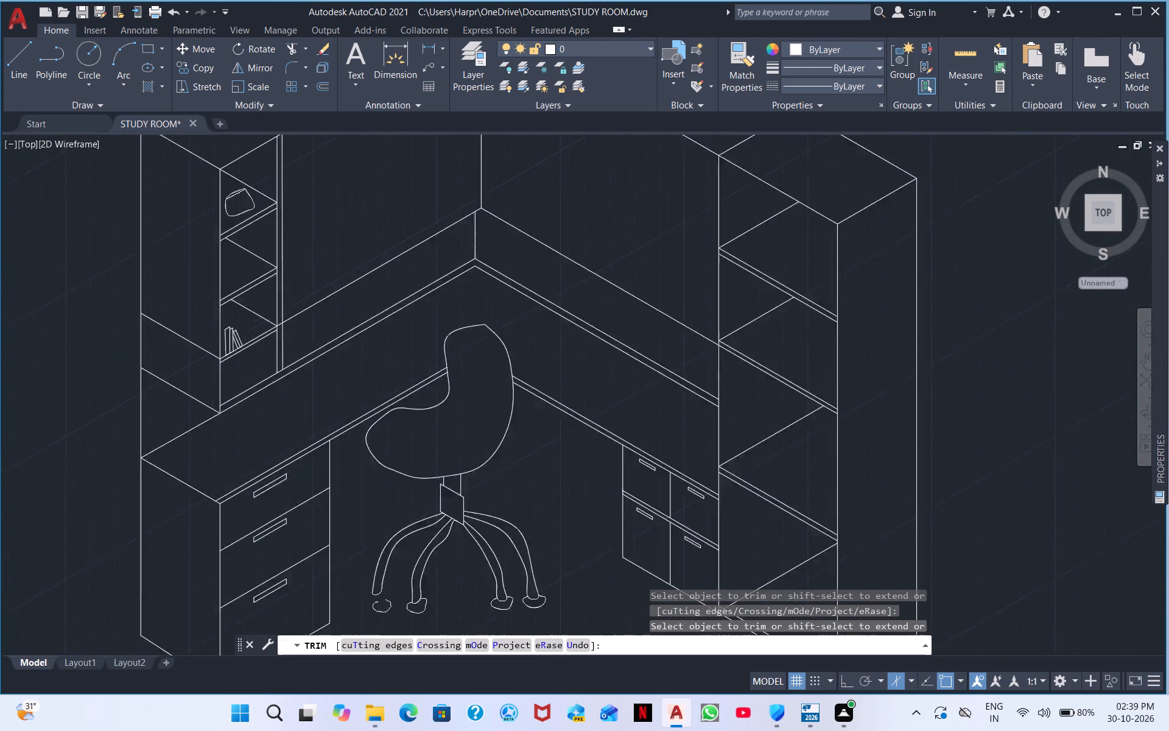
pyautogui.scroll(2, 250, 324)
pyautogui.rightClick(248, 325)
pyautogui.click(288, 328)
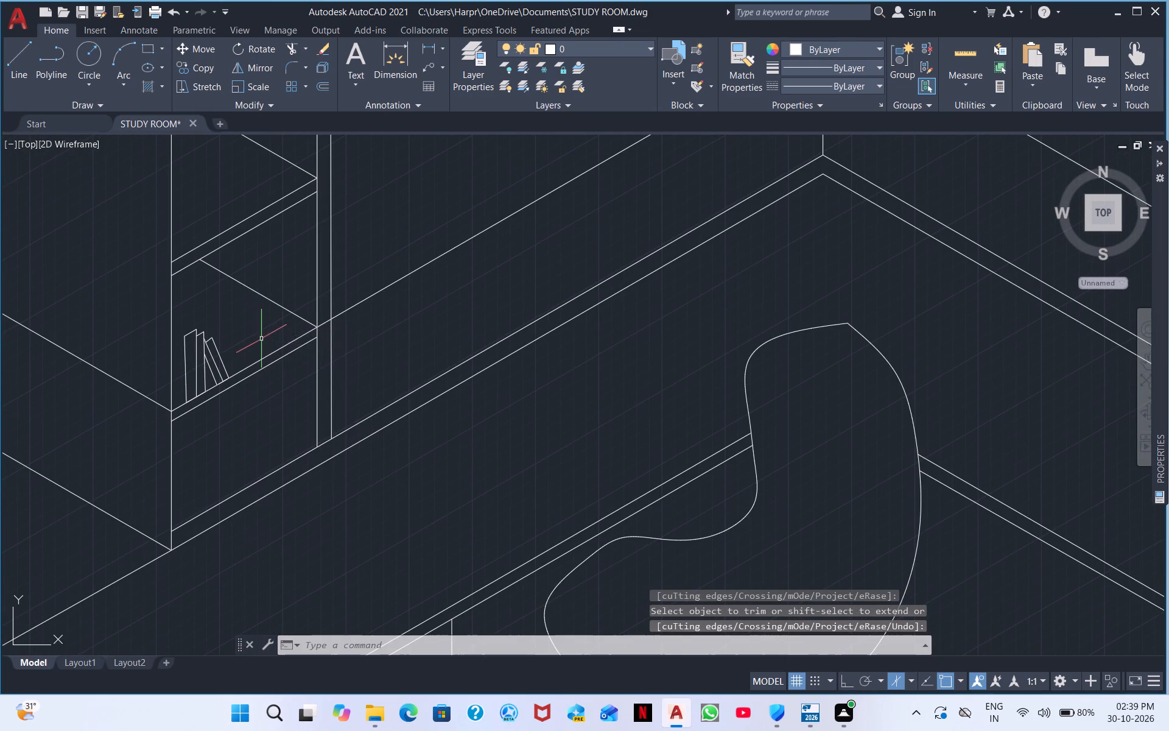
# With Ortho on, draw a tall, thin upright book from the last leaning book's foot, with a short isometric top and its far side reaching the shelf.
pyautogui.rightClick(261, 339)
pyautogui.click(357, 361)
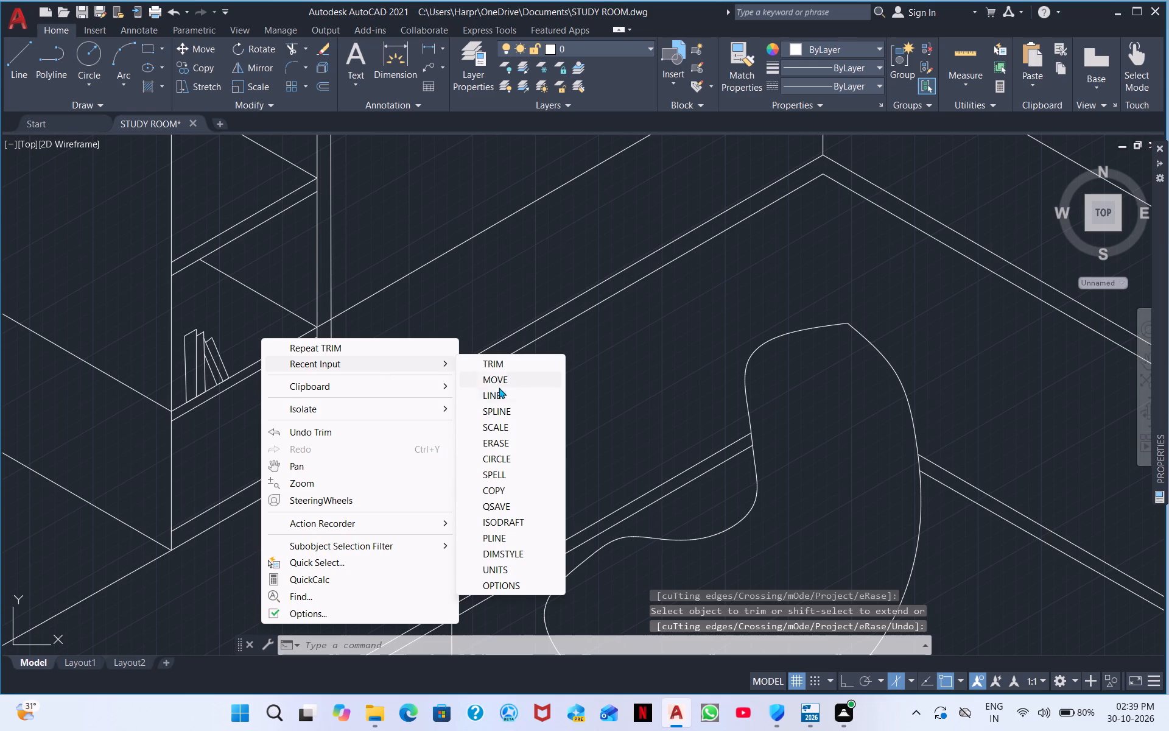
pyautogui.click(495, 398)
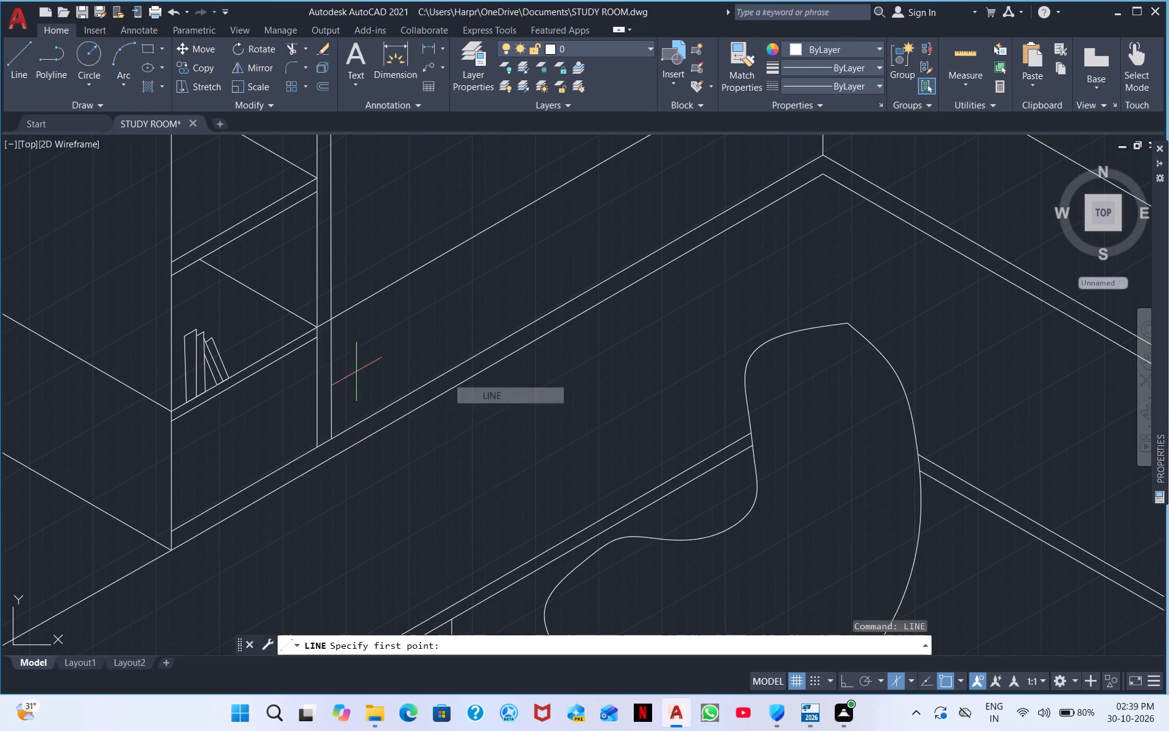
pyautogui.scroll(4, 259, 350)
pyautogui.moveTo(135, 353); pyautogui.dragTo(557, 347, button='middle')
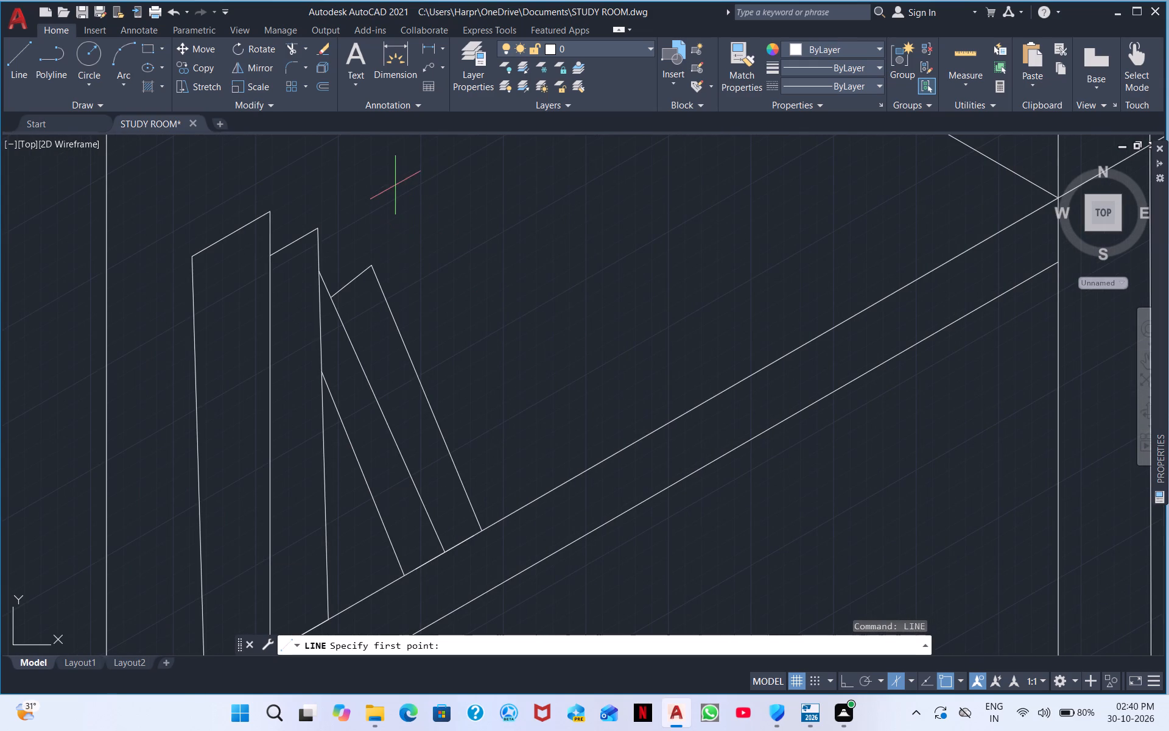
pyautogui.moveTo(482, 532); pyautogui.dragTo(483, 507)
pyautogui.moveTo(443, 168); pyautogui.dragTo(443, 303, button='middle')
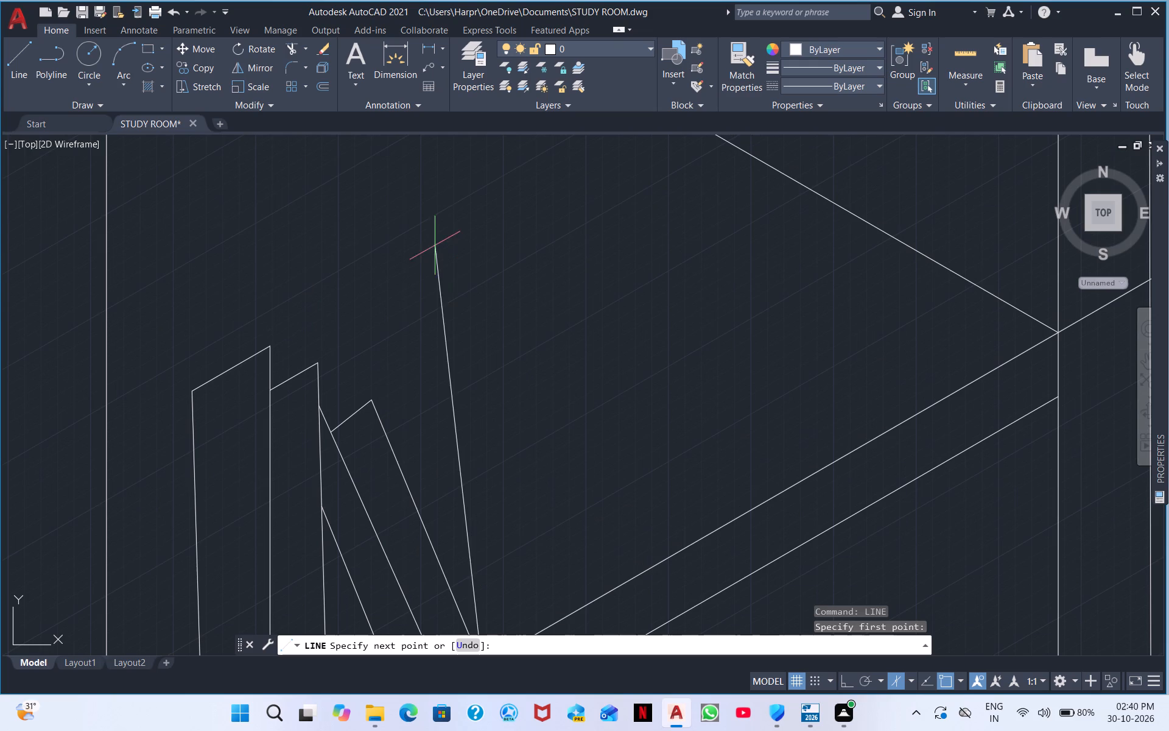
pyautogui.click(854, 682)
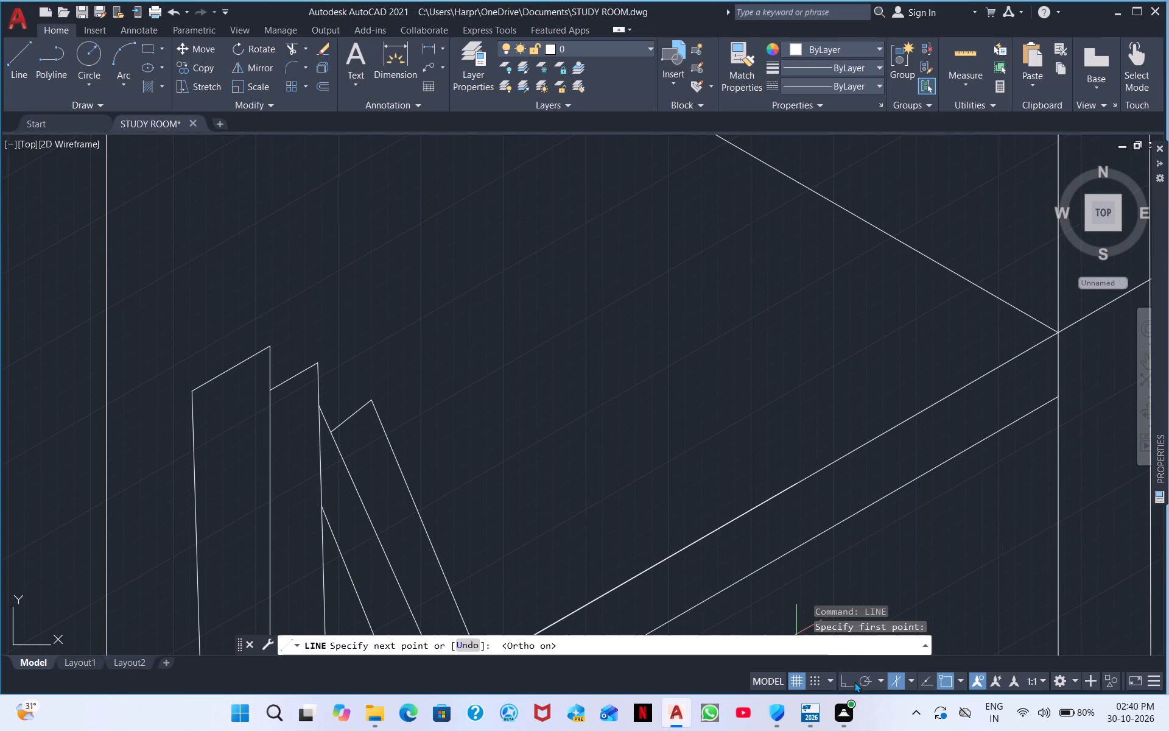
pyautogui.click(476, 285)
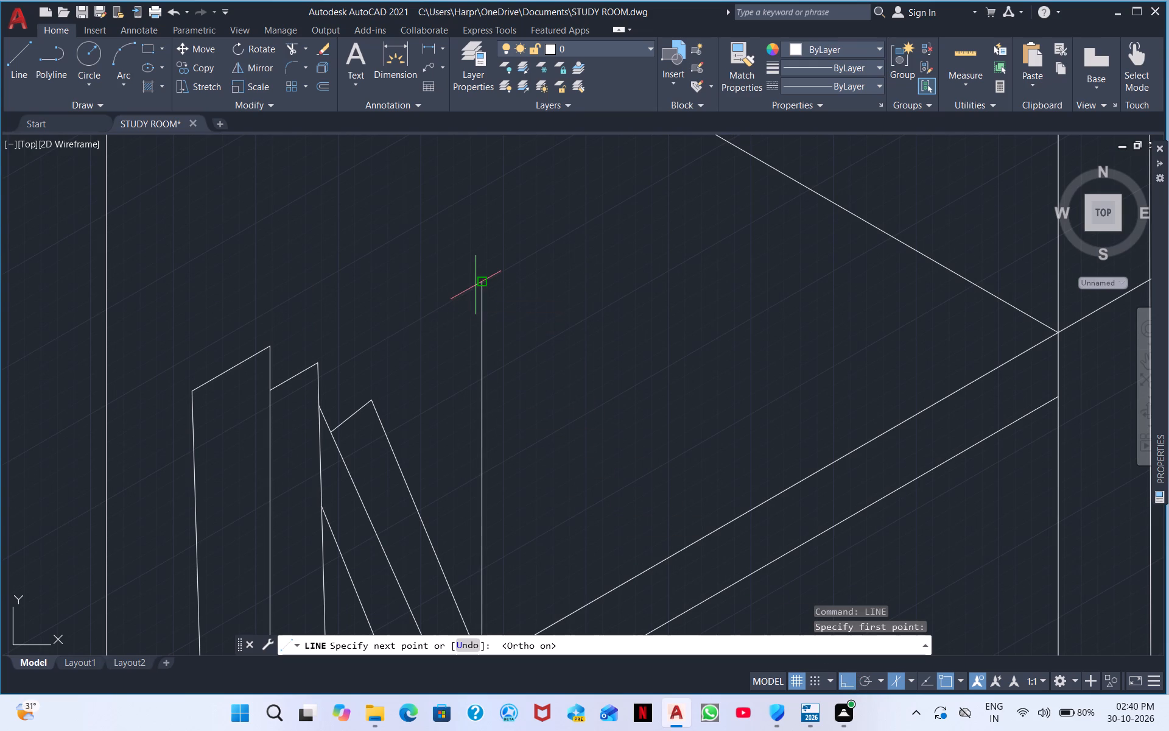
pyautogui.click(511, 267)
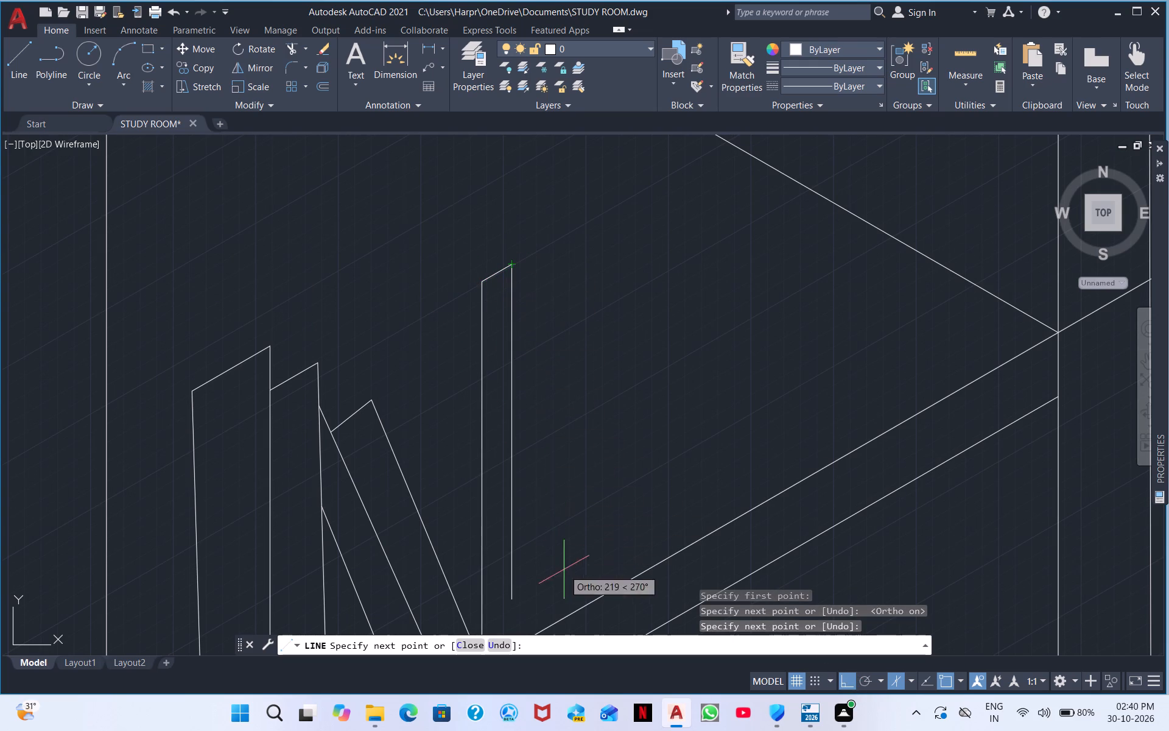
pyautogui.moveTo(516, 617); pyautogui.dragTo(503, 437, button='middle')
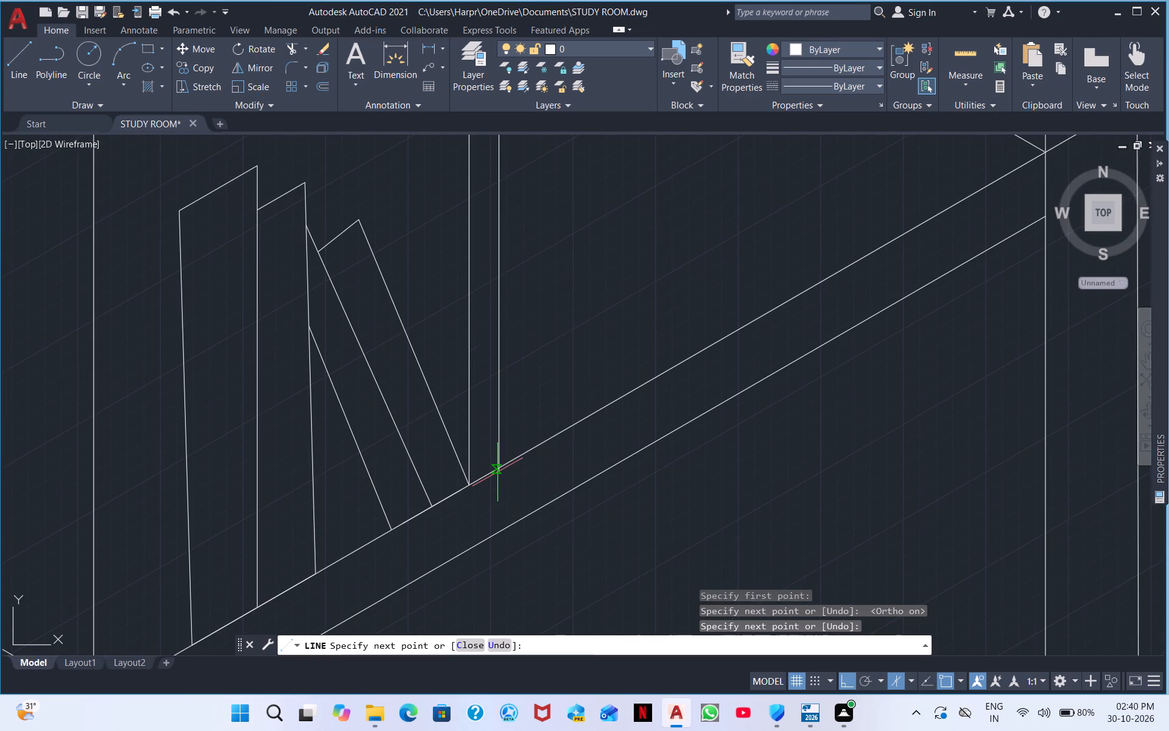
pyautogui.click(501, 469)
pyautogui.rightClick(510, 447)
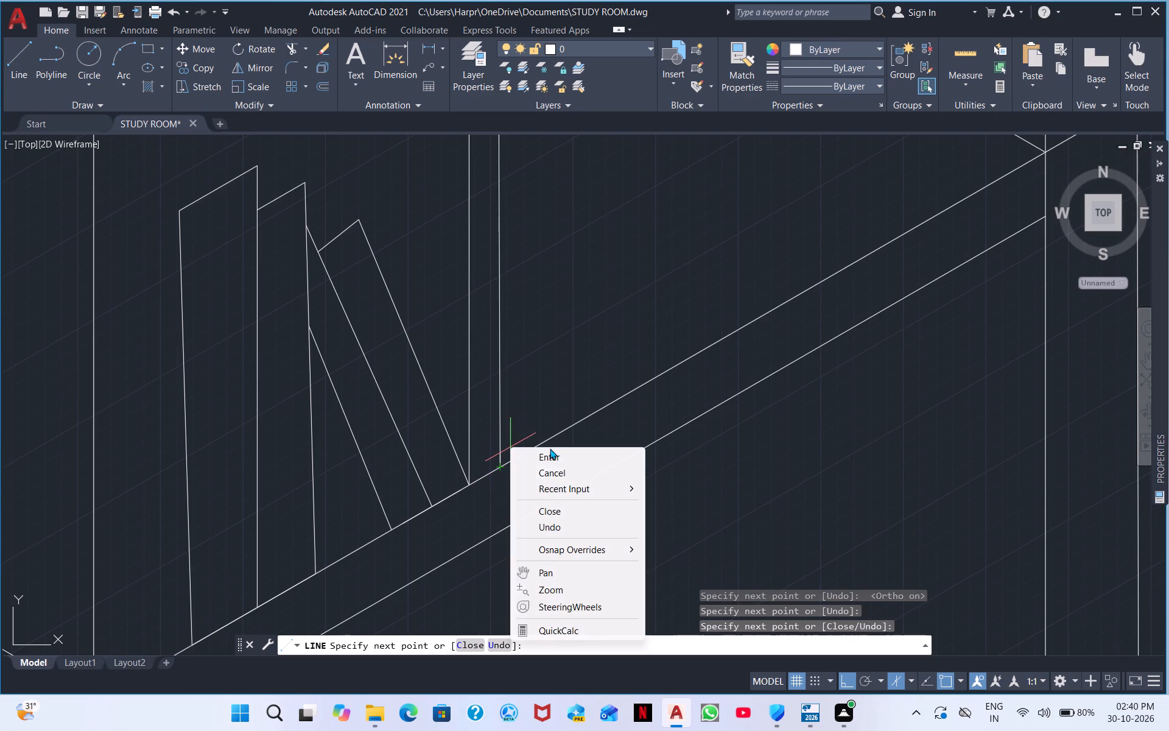
pyautogui.click(553, 458)
# Draw a slightly shorter upright book against the tall thin one, with an isometric top edge about 30 units long and its far side reaching the shelf.
pyautogui.moveTo(454, 383); pyautogui.dragTo(402, 465, button='middle')
pyautogui.rightClick(469, 348)
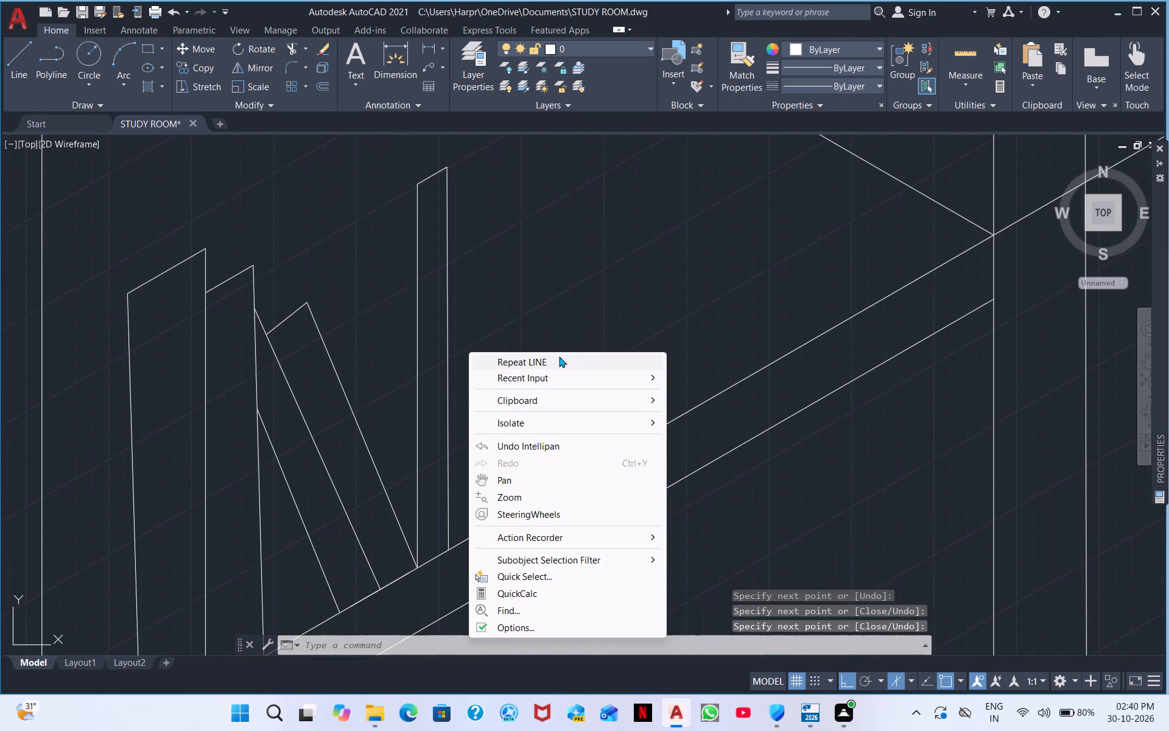
pyautogui.click(559, 356)
pyautogui.click(449, 200)
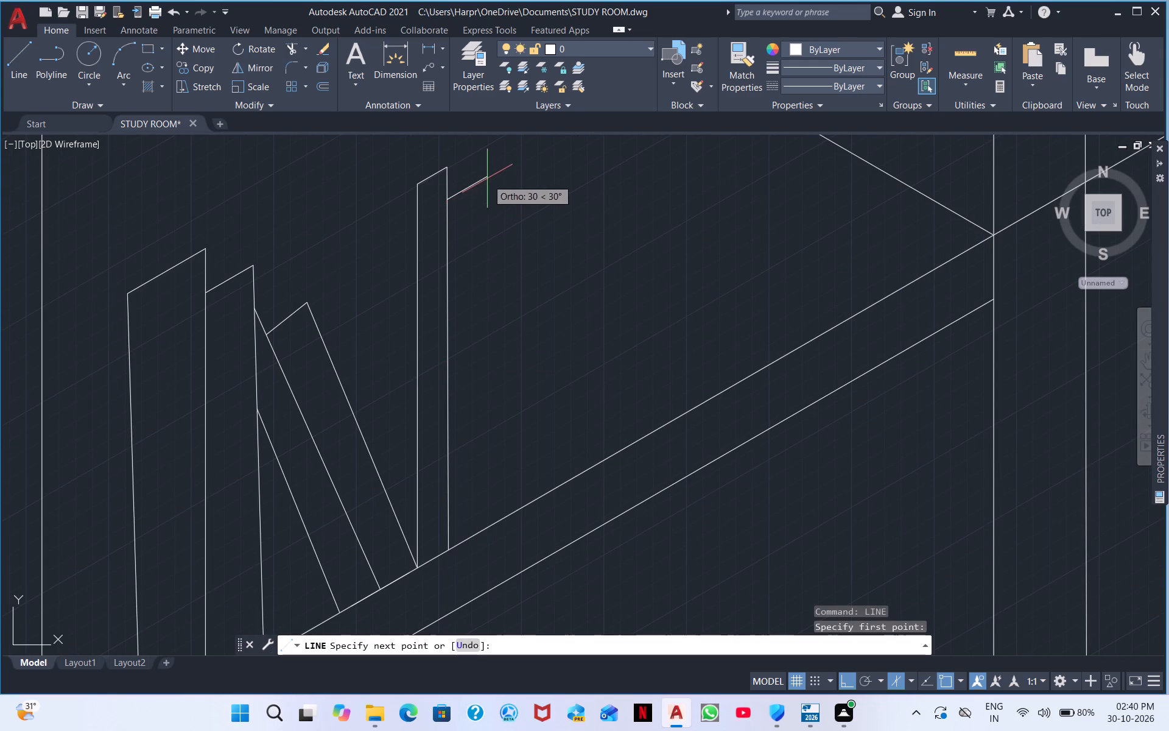
pyautogui.click(487, 178)
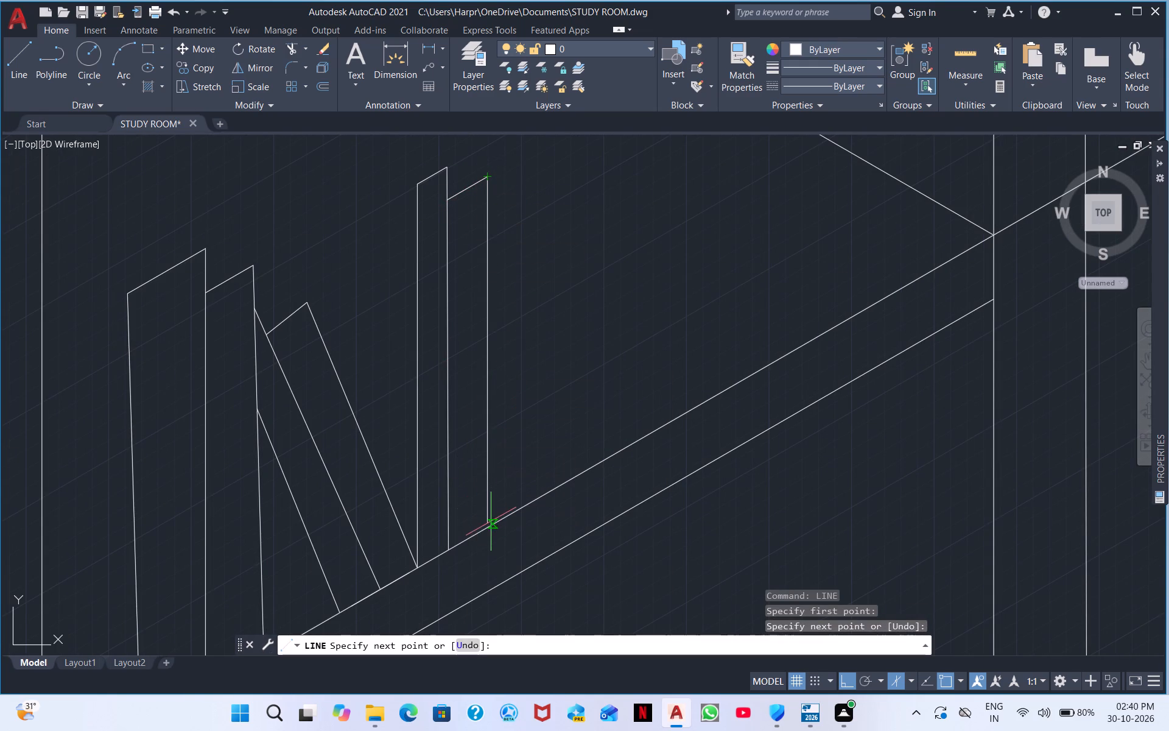
pyautogui.click(485, 531)
pyautogui.rightClick(514, 531)
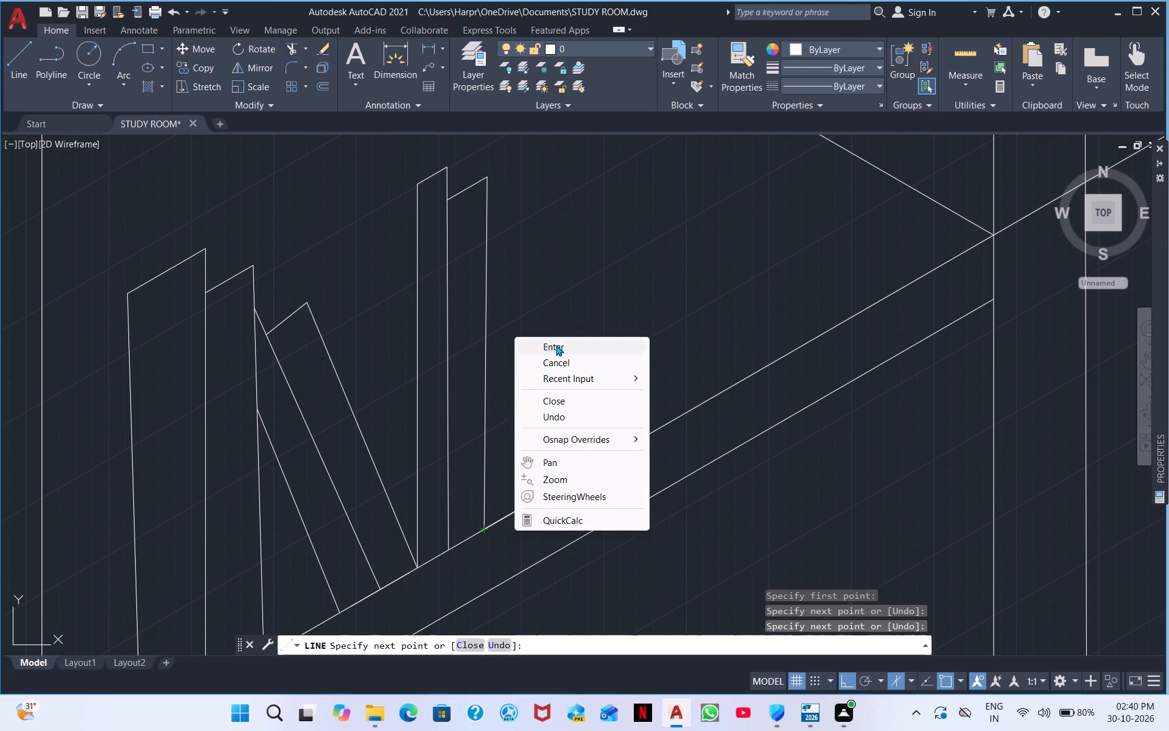
pyautogui.click(556, 344)
# Draw a taller upright book from the last book's top corner, with a vertical rise, an isometric top edge and a far side running past the shelf line.
pyautogui.rightClick(560, 301)
pyautogui.click(614, 310)
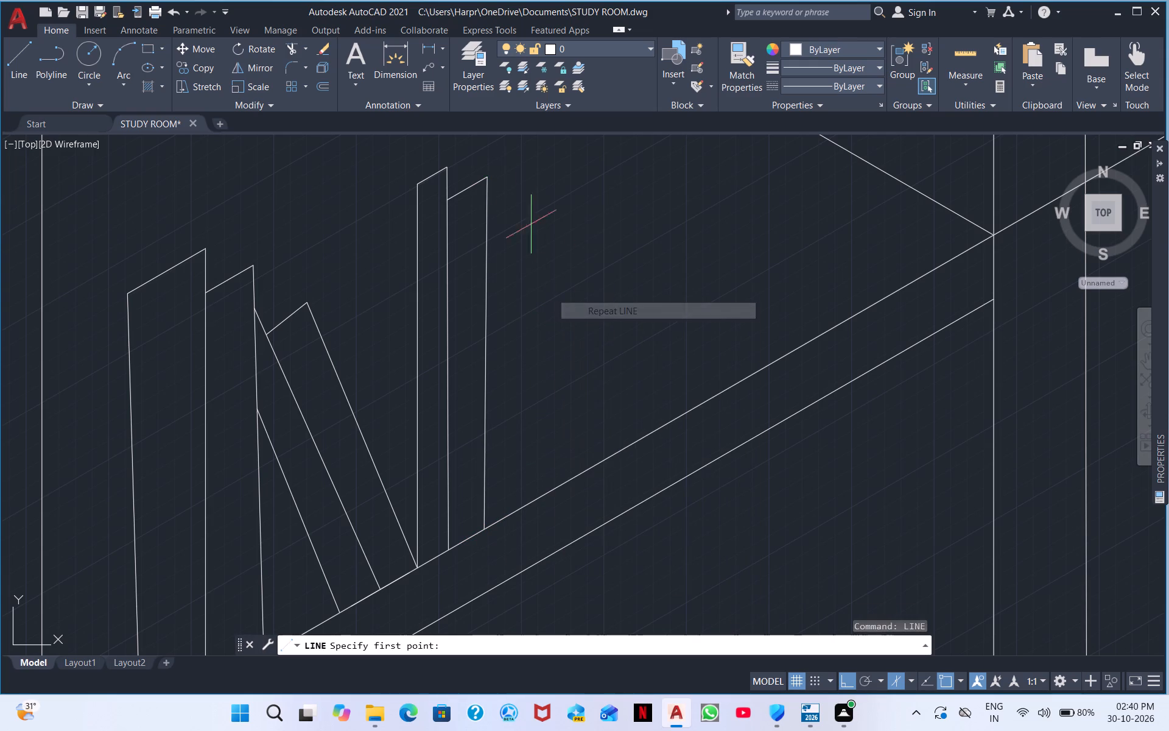
pyautogui.moveTo(492, 153); pyautogui.dragTo(482, 191, button='middle')
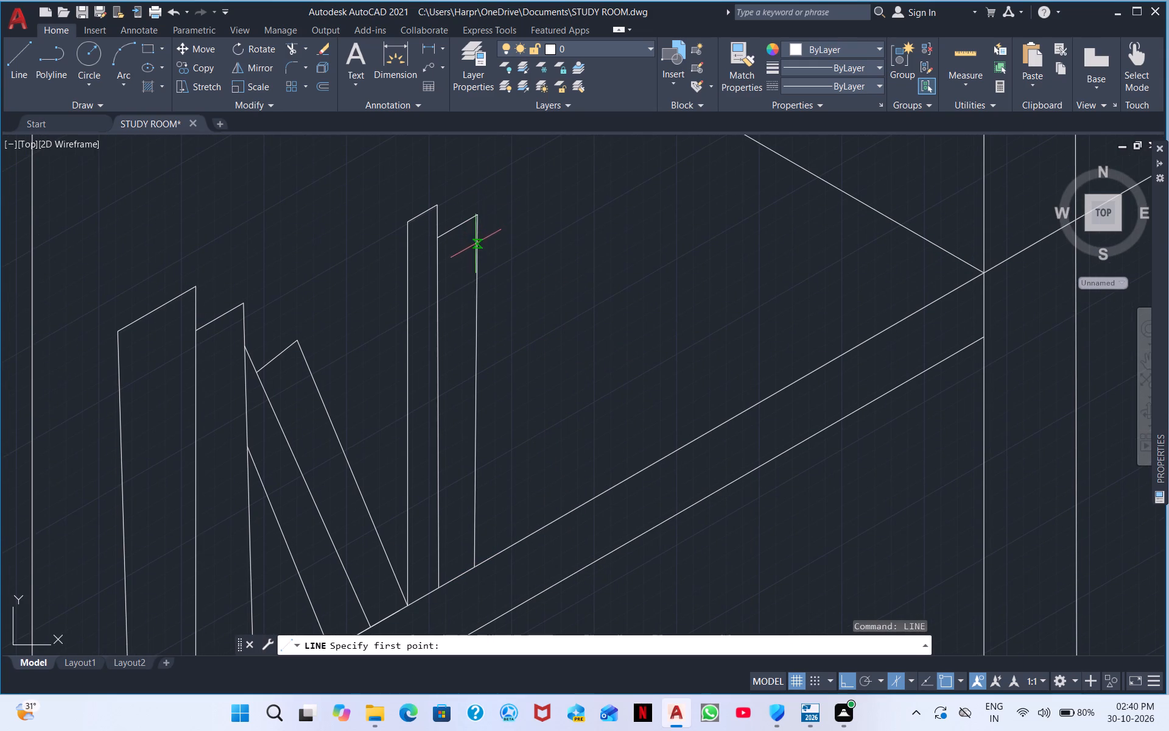
pyautogui.click(477, 219)
pyautogui.click(469, 178)
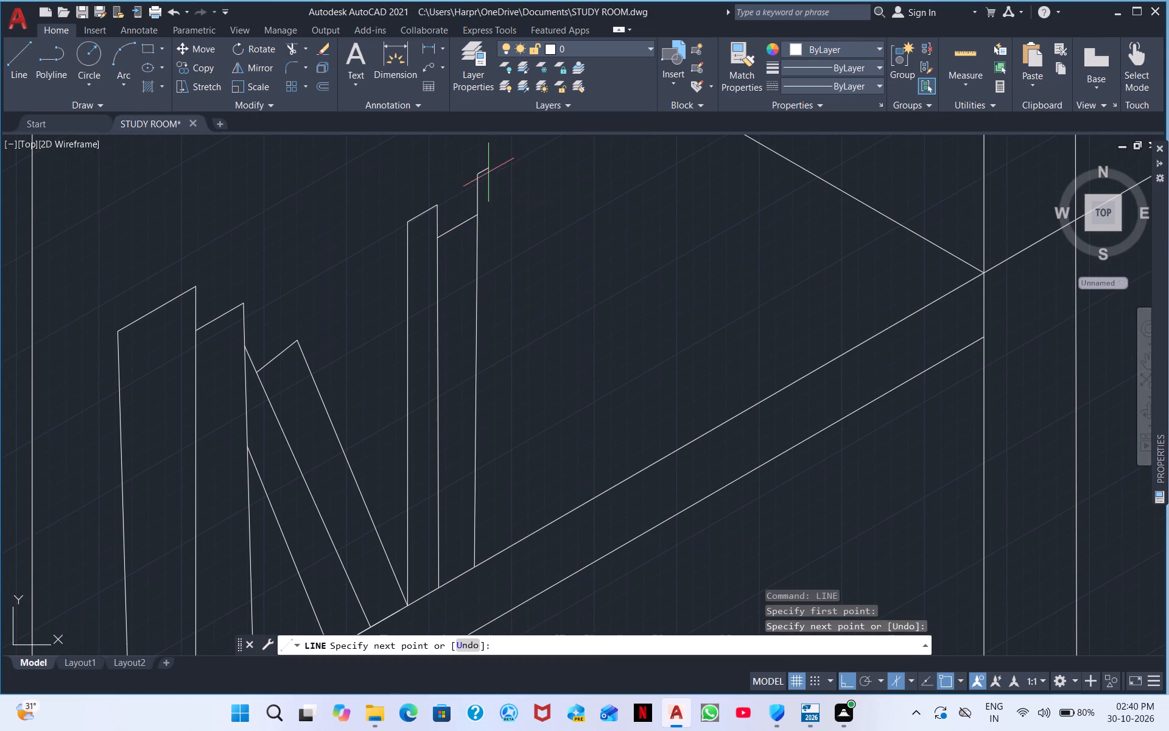
pyautogui.click(527, 161)
pyautogui.rightClick(522, 235)
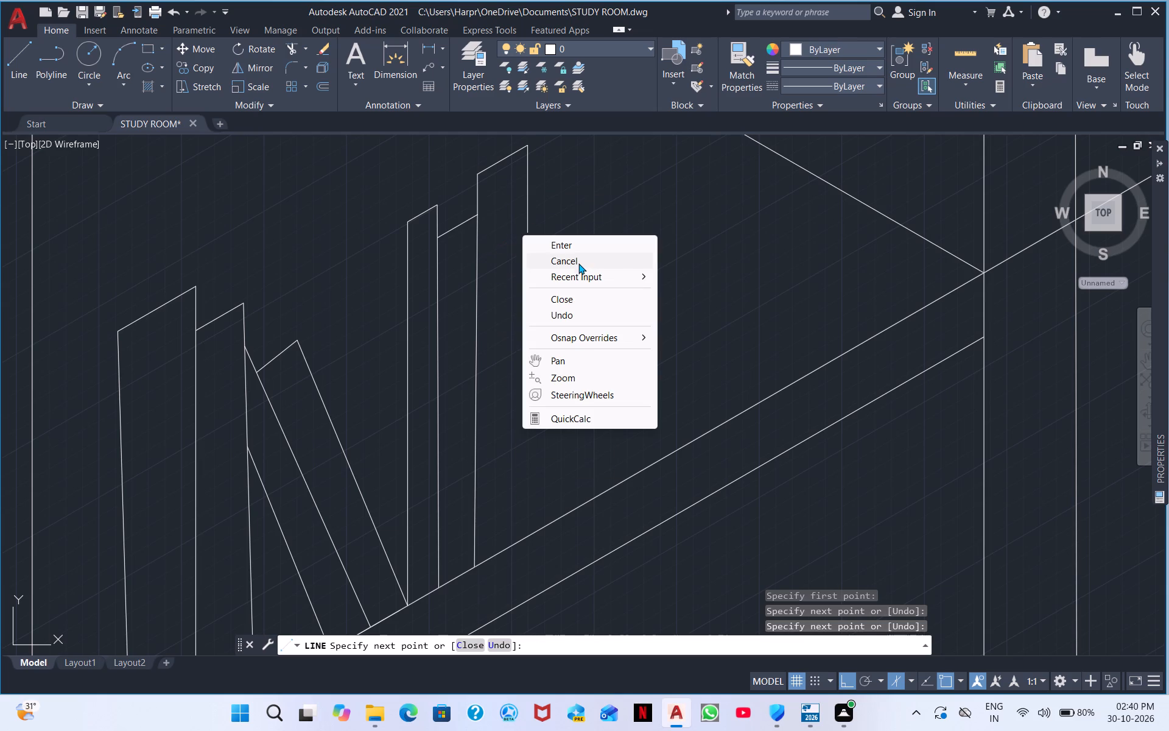
pyautogui.click(577, 246)
pyautogui.rightClick(542, 190)
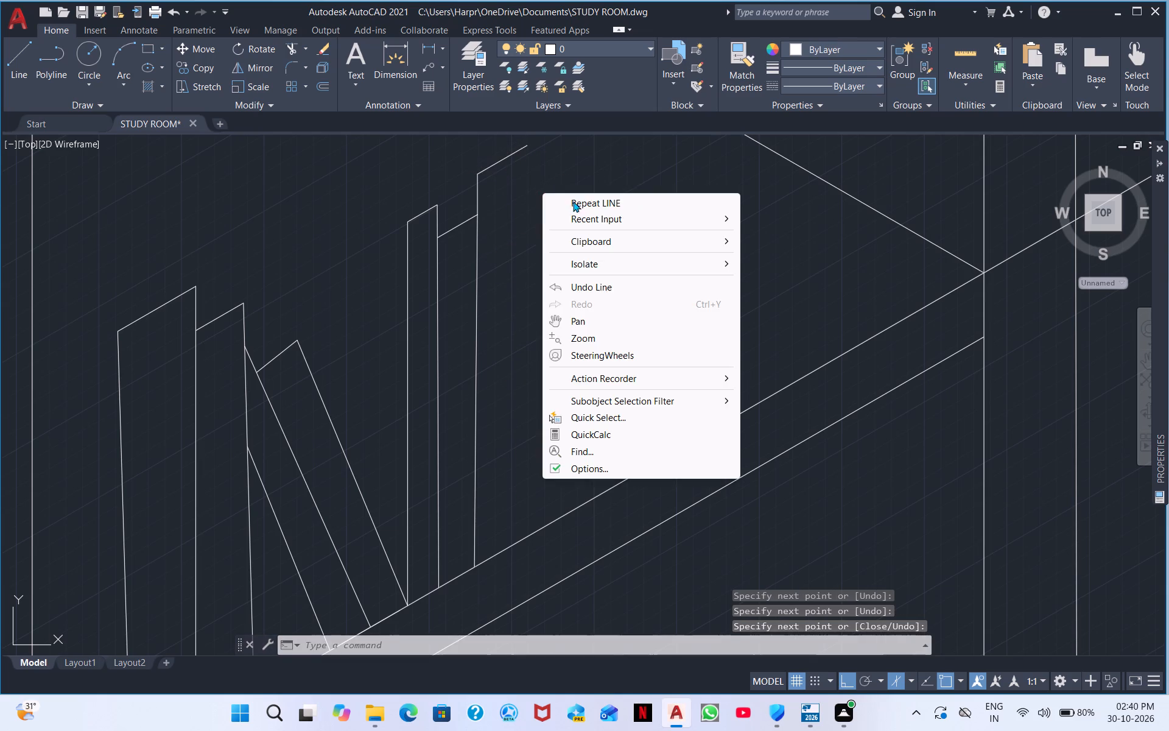
pyautogui.click(585, 197)
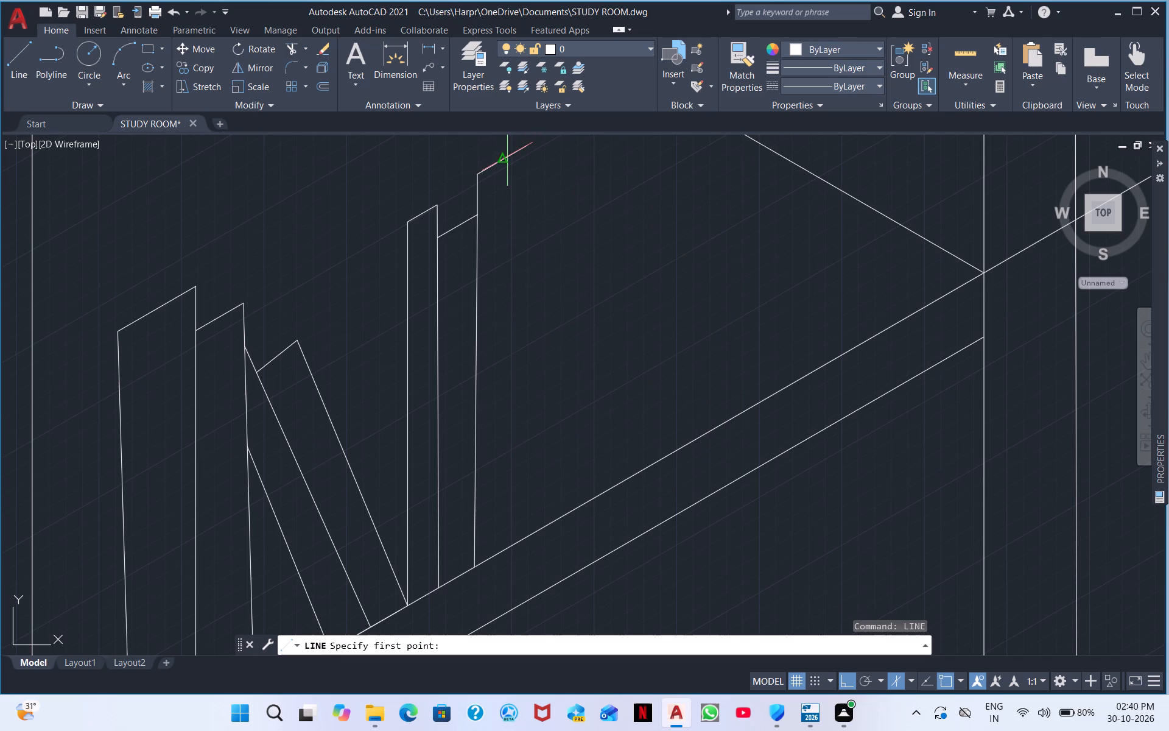
pyautogui.moveTo(511, 155); pyautogui.dragTo(510, 161)
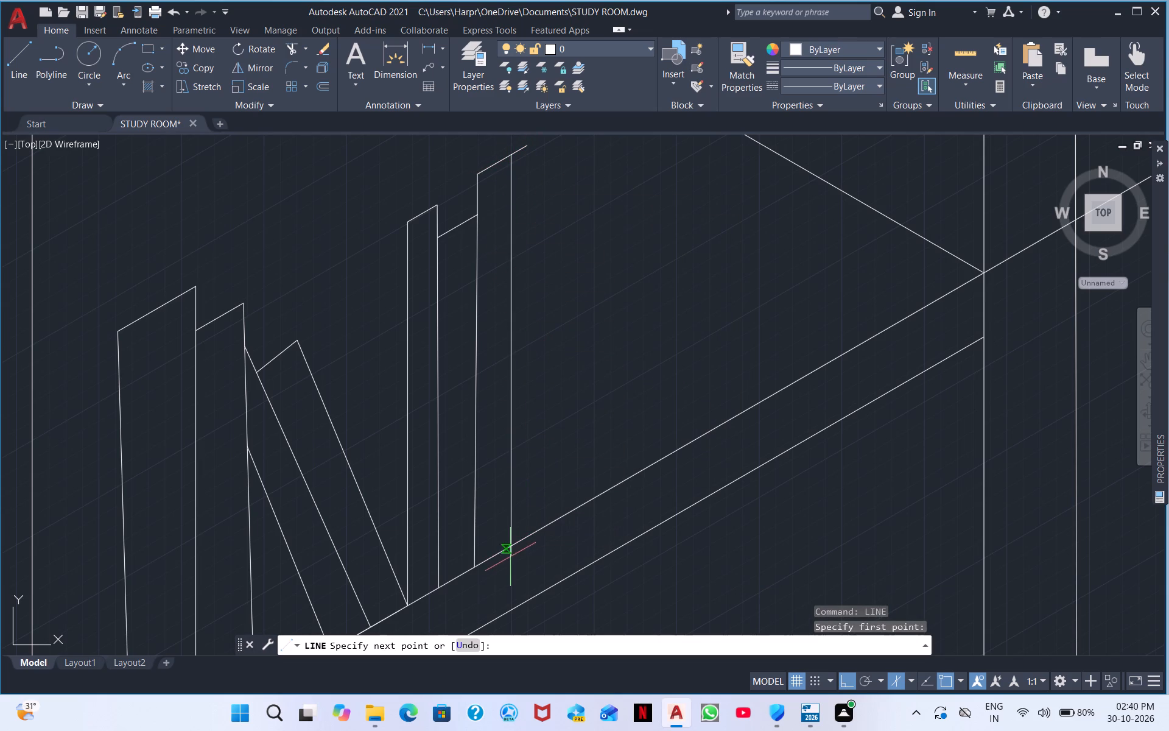
pyautogui.click(509, 560)
pyautogui.rightClick(525, 543)
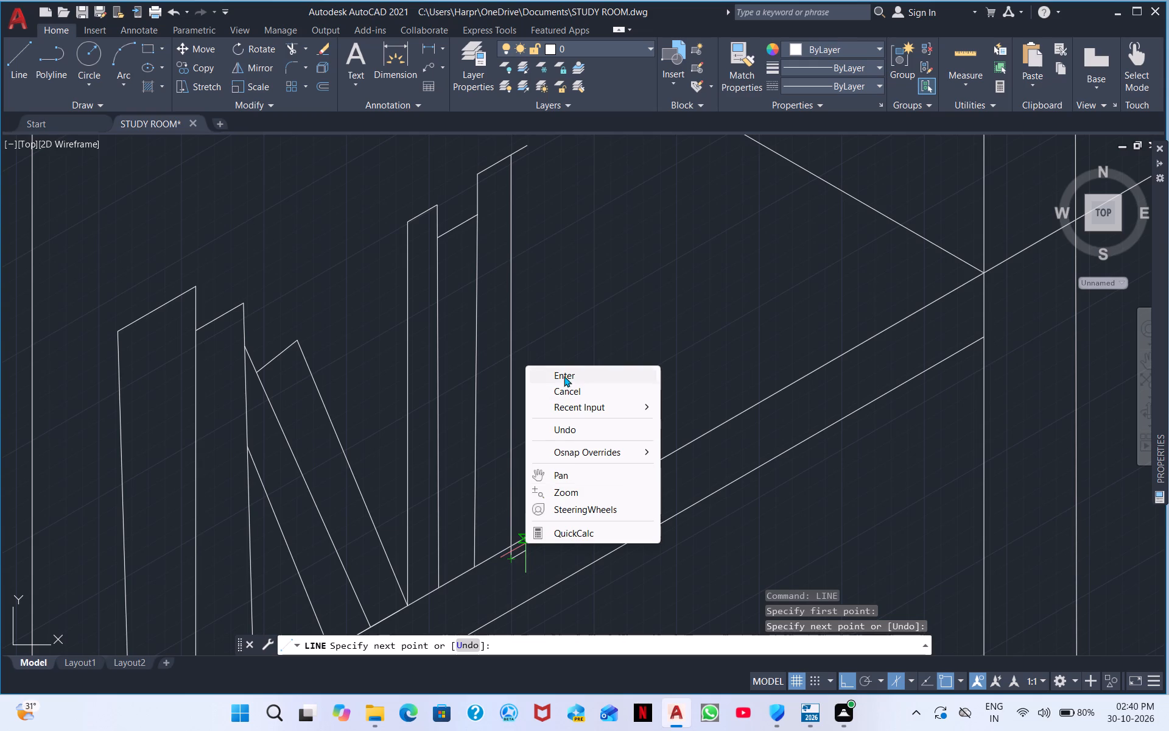
pyautogui.click(564, 376)
# Draw a shorter upright book against the tallest one, with a short isometric top edge and its far side reaching the shelf.
pyautogui.moveTo(563, 332); pyautogui.dragTo(508, 422, button='middle')
pyautogui.rightClick(509, 386)
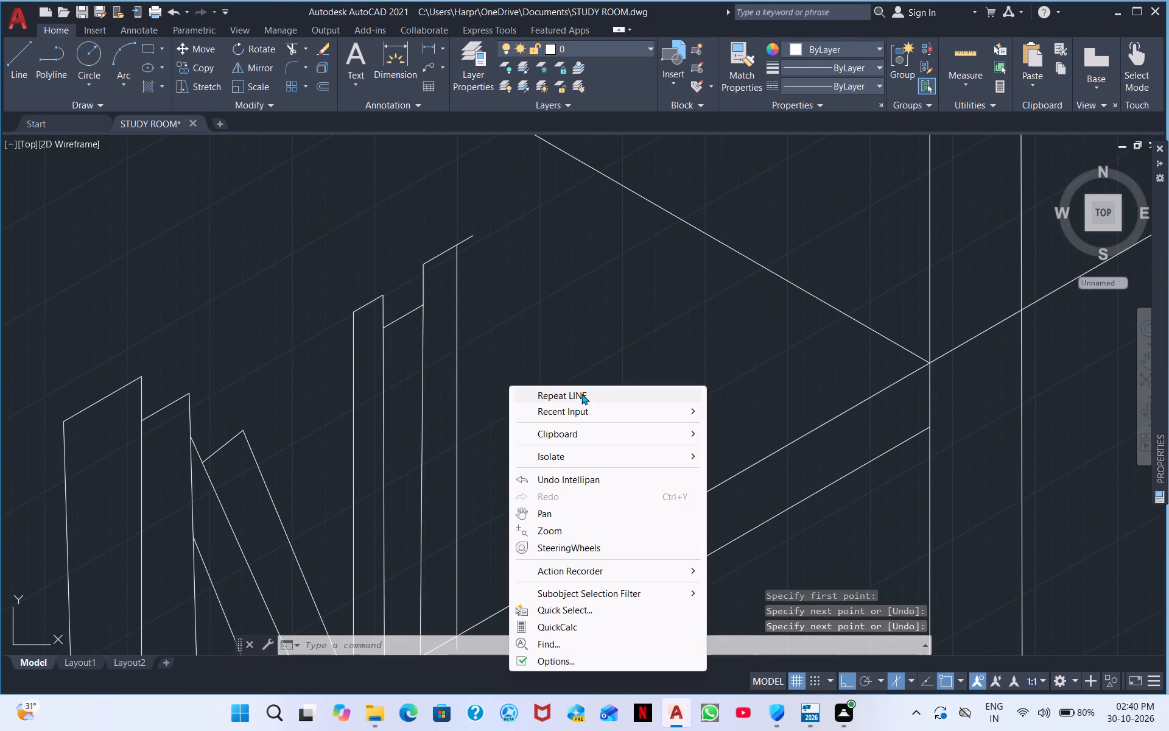
pyautogui.click(581, 394)
pyautogui.click(455, 320)
pyautogui.click(489, 308)
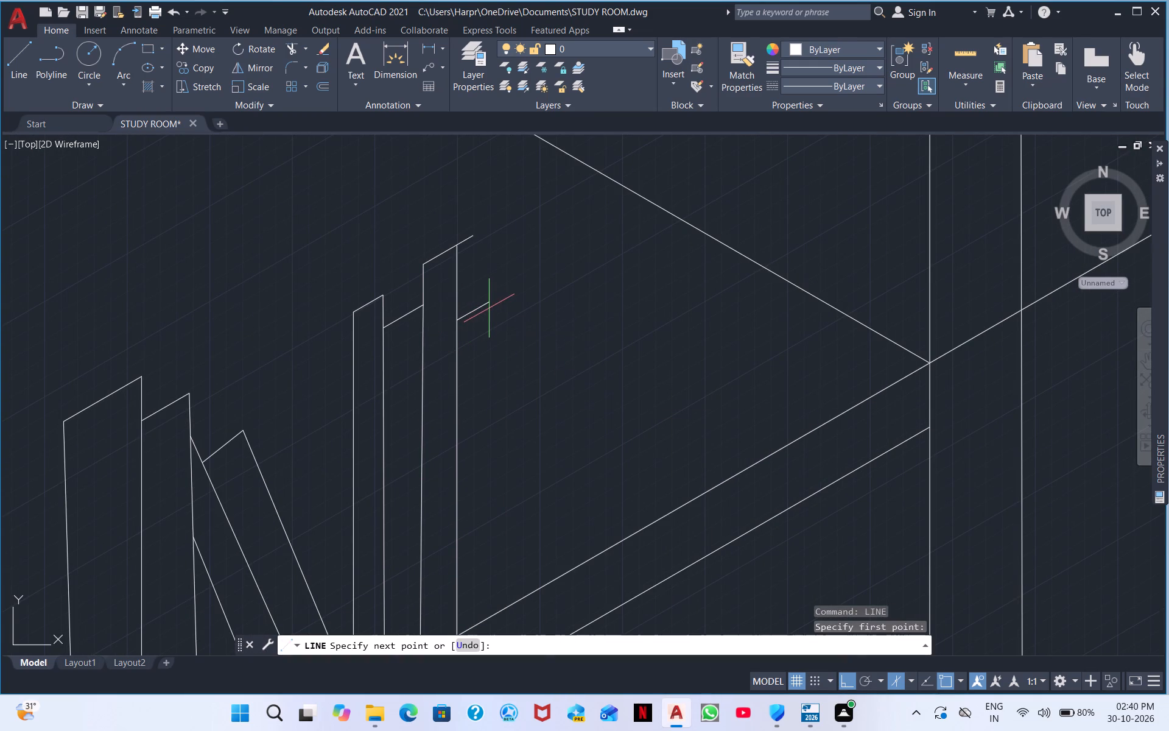
pyautogui.moveTo(476, 495); pyautogui.dragTo(473, 484, button='middle')
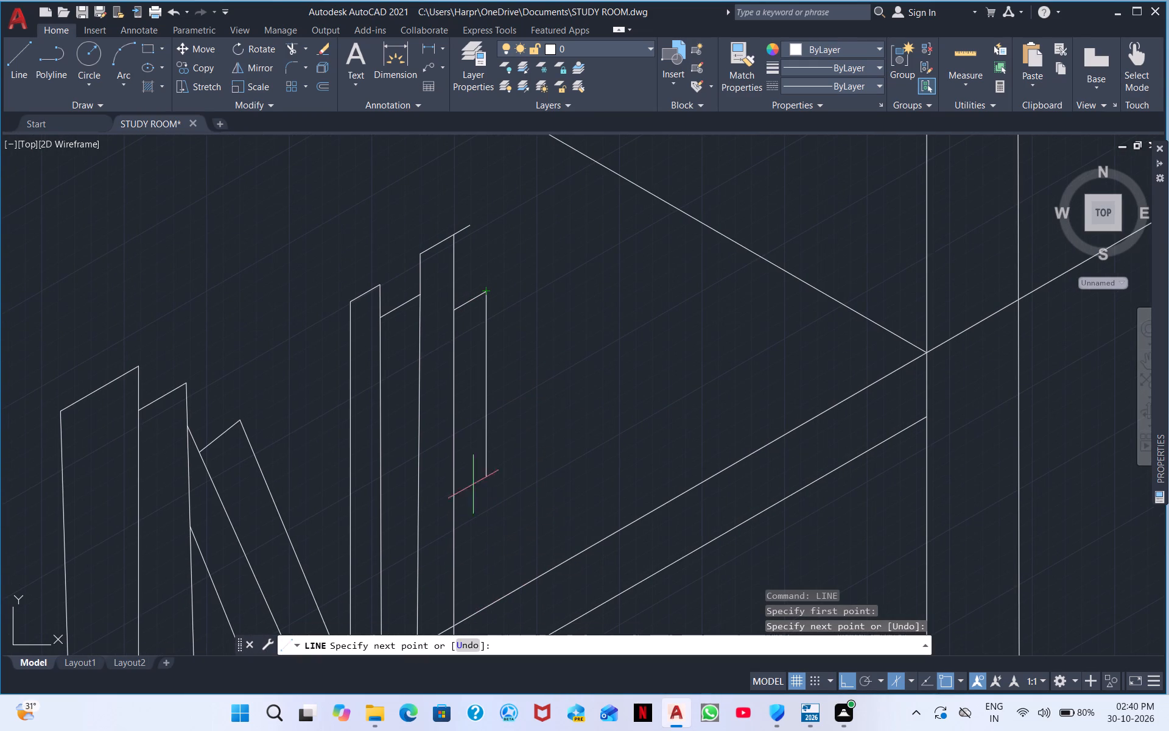
pyautogui.click(485, 619)
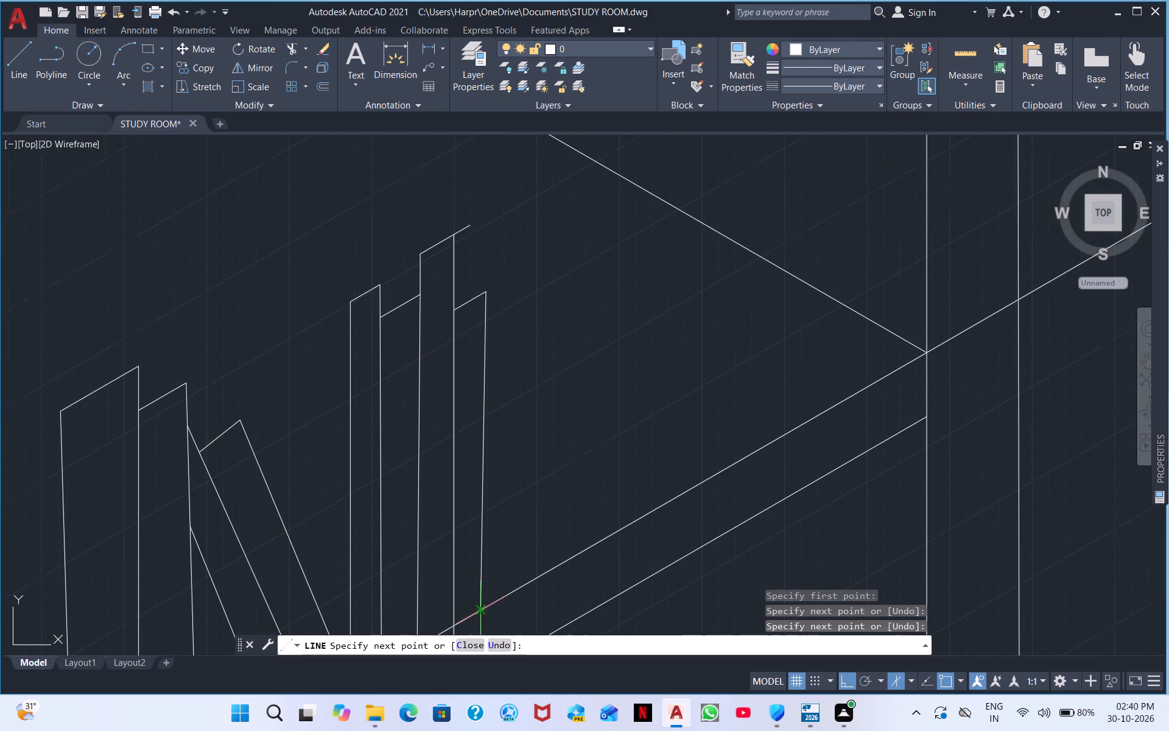
pyautogui.scroll(-2, 485, 610)
pyautogui.rightClick(516, 524)
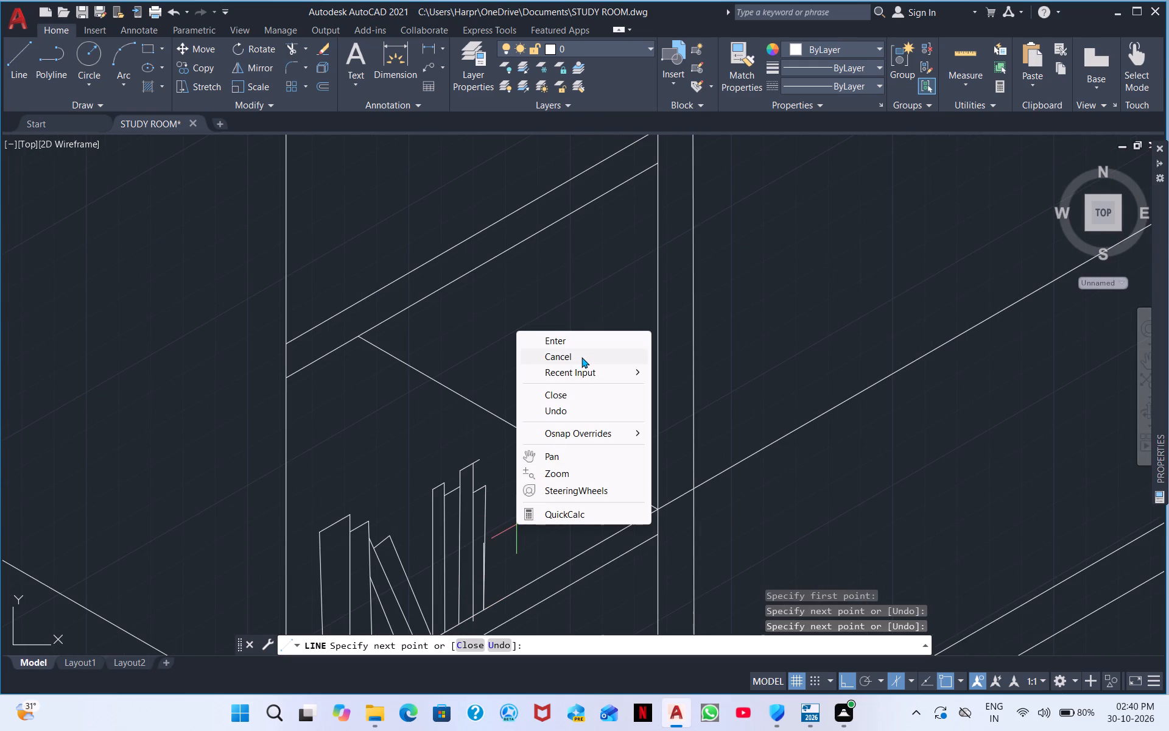
pyautogui.click(581, 356)
# Trim the tallest book's overhanging top edge and the end of its far side that extends below the shelf line.
pyautogui.scroll(2, 482, 423)
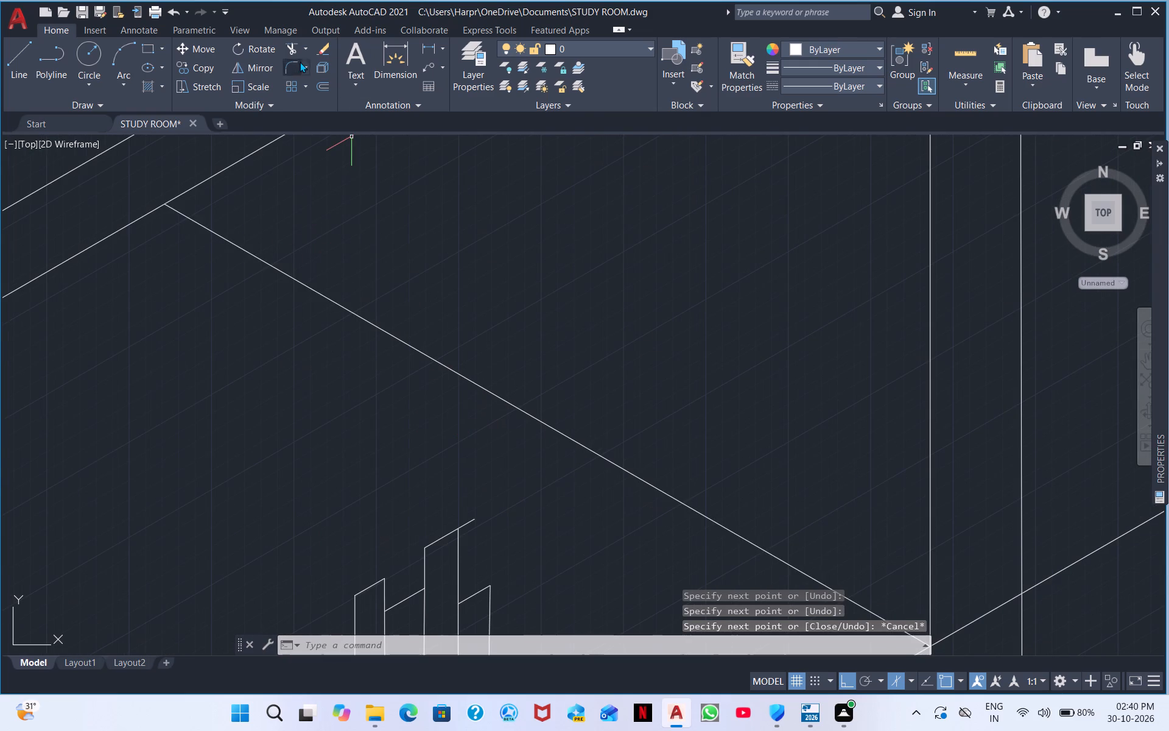
pyautogui.click(283, 40)
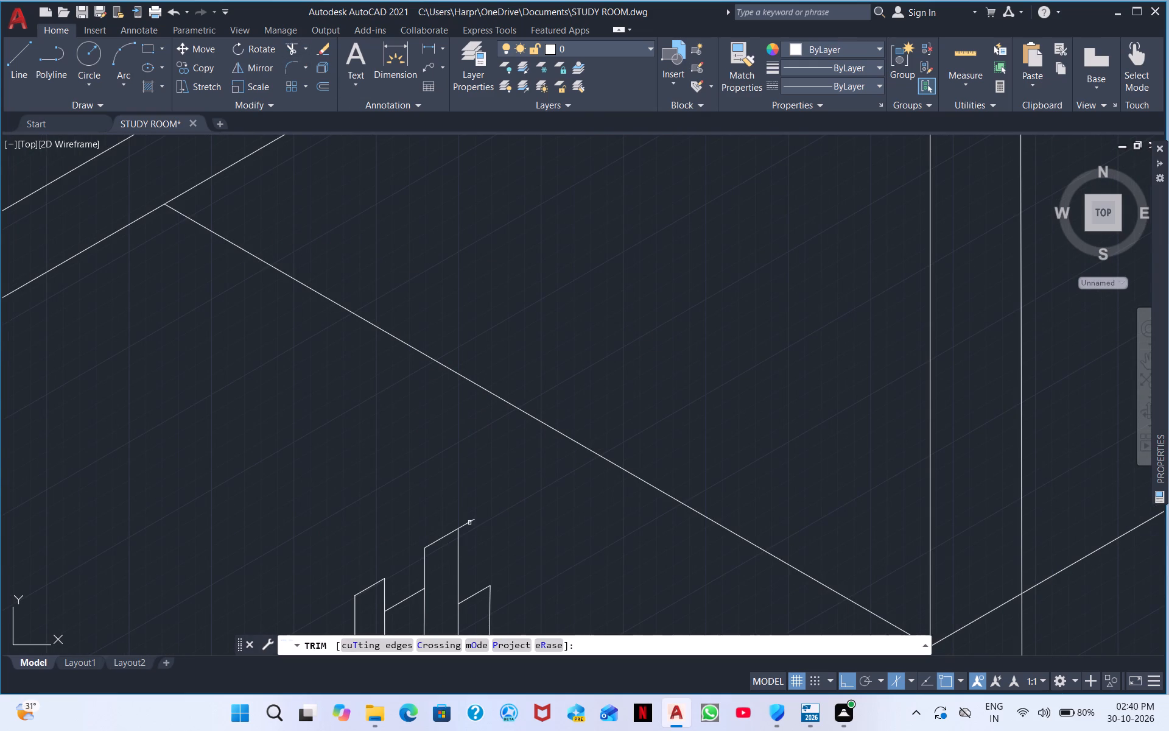
pyautogui.click(468, 523)
pyautogui.scroll(-2, 507, 541)
pyautogui.moveTo(501, 529); pyautogui.dragTo(456, 348, button='middle')
pyautogui.scroll(5, 452, 516)
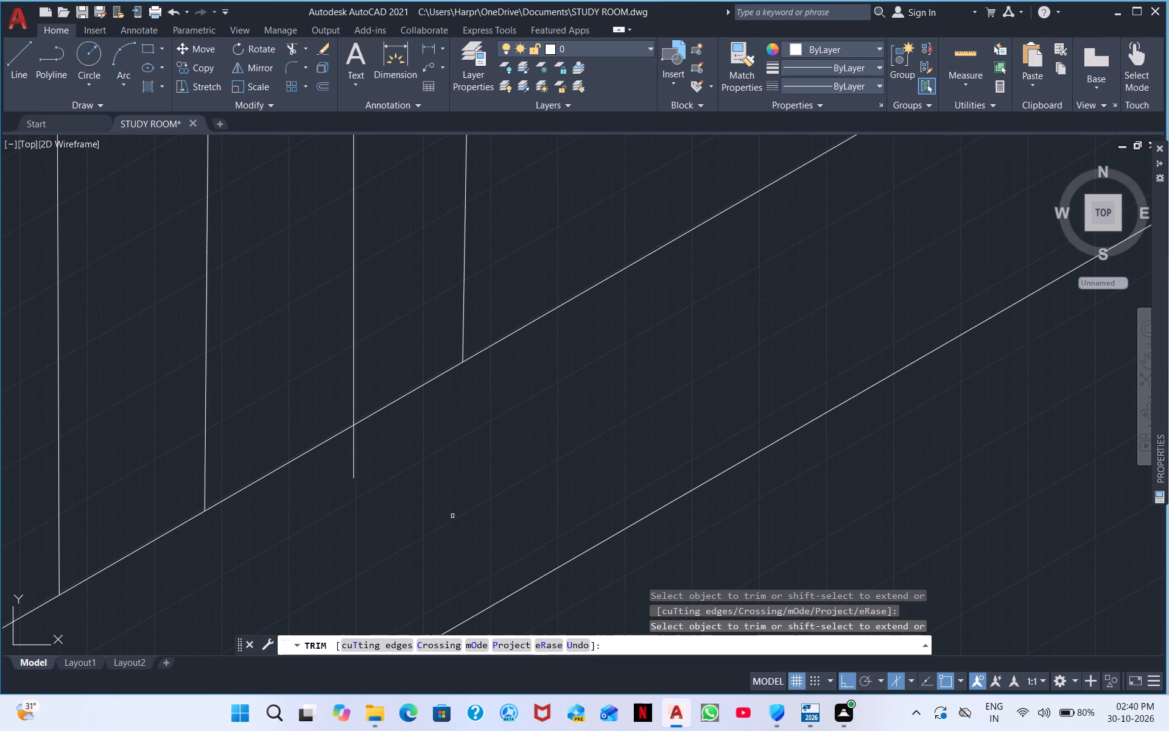
pyautogui.moveTo(373, 432); pyautogui.dragTo(308, 460)
pyautogui.scroll(-3, 496, 434)
pyautogui.scroll(-2, 555, 379)
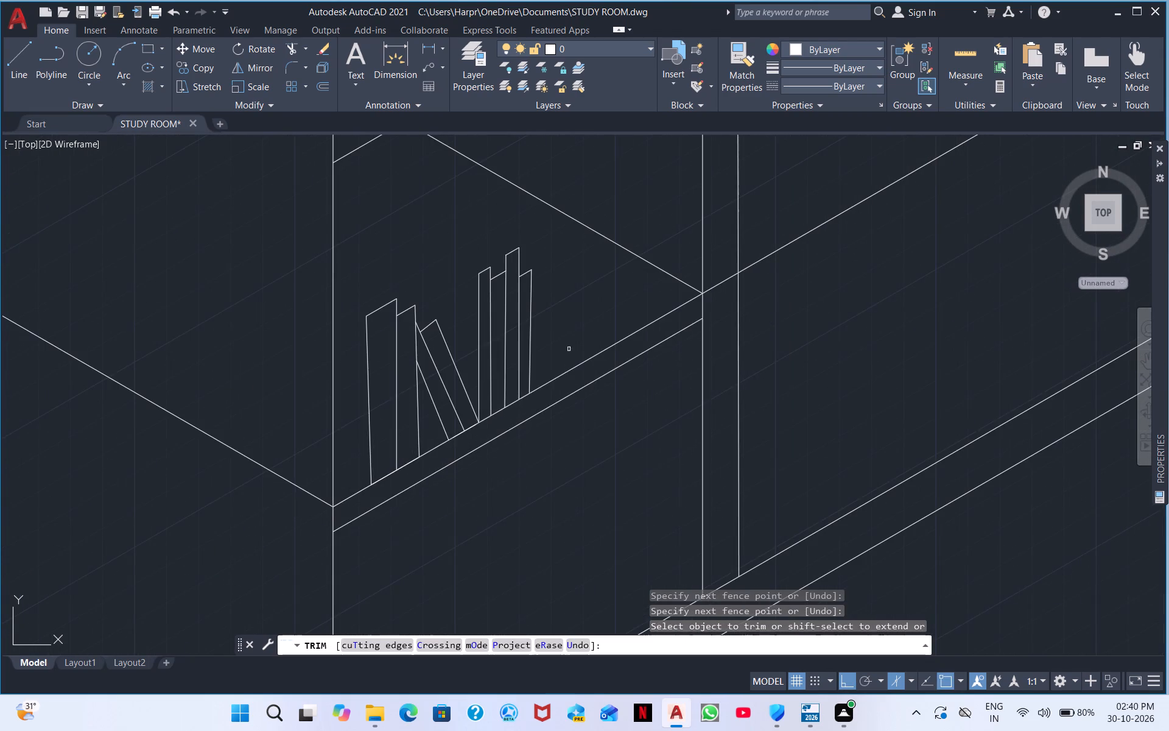
pyautogui.moveTo(547, 294); pyautogui.dragTo(354, 238, button='middle')
pyautogui.scroll(-2, 412, 414)
pyautogui.moveTo(401, 423); pyautogui.dragTo(432, 324, button='middle')
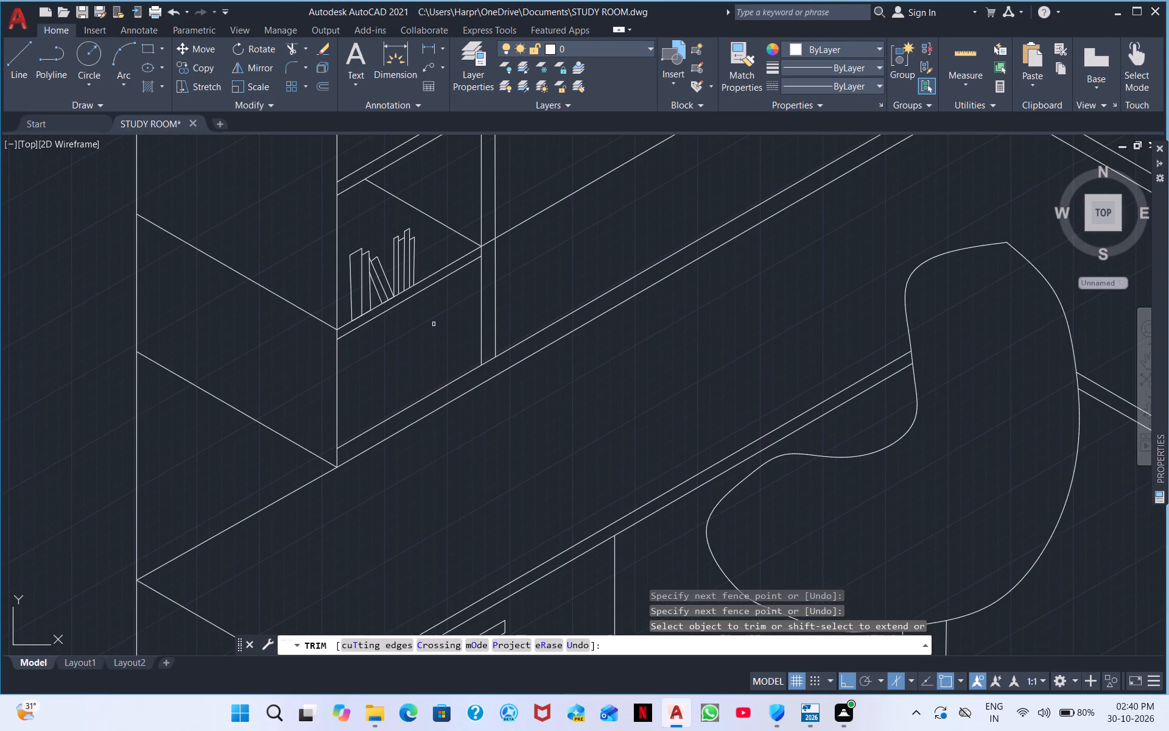
pyautogui.moveTo(445, 420); pyautogui.dragTo(420, 284, button='middle')
pyautogui.scroll(-1, 413, 318)
pyautogui.moveTo(416, 350); pyautogui.dragTo(418, 325, button='middle')
pyautogui.rightClick(411, 333)
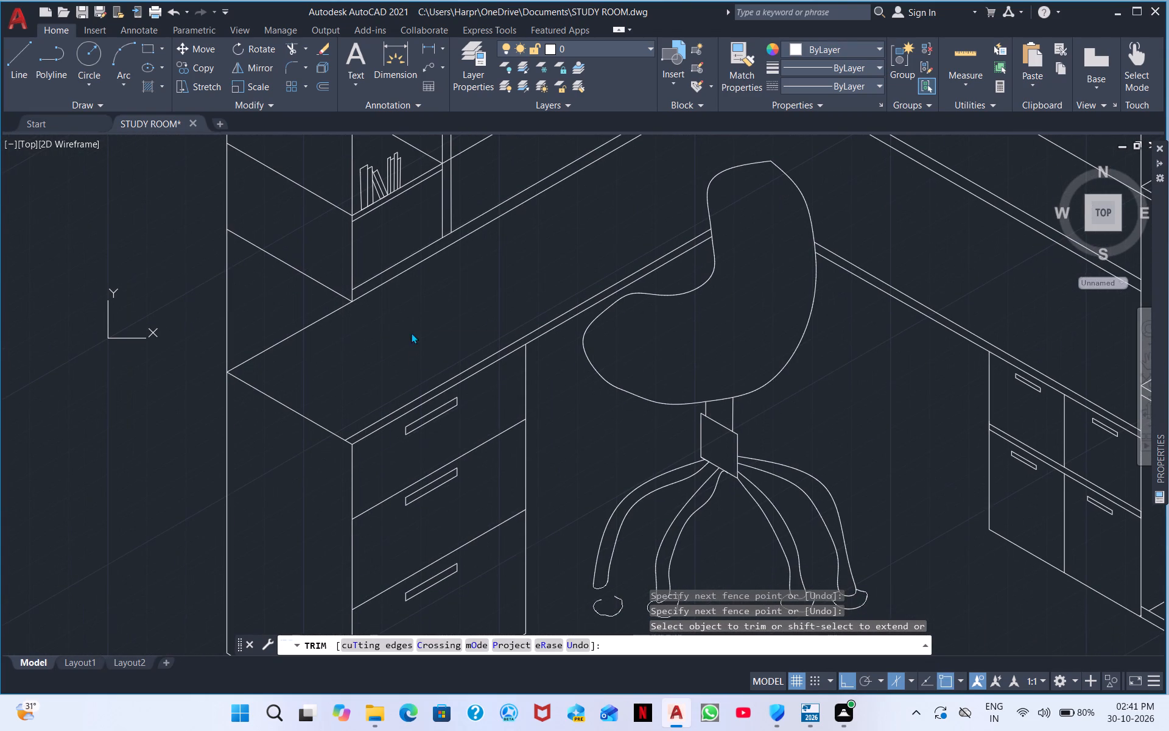
pyautogui.click(497, 337)
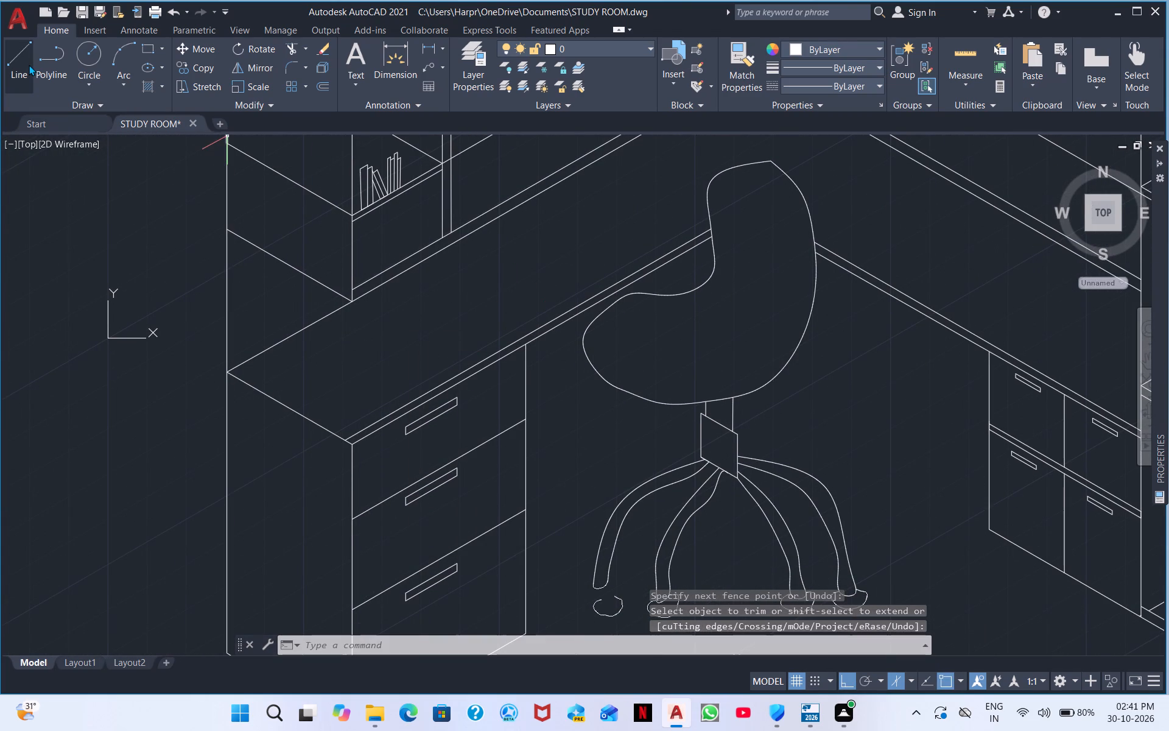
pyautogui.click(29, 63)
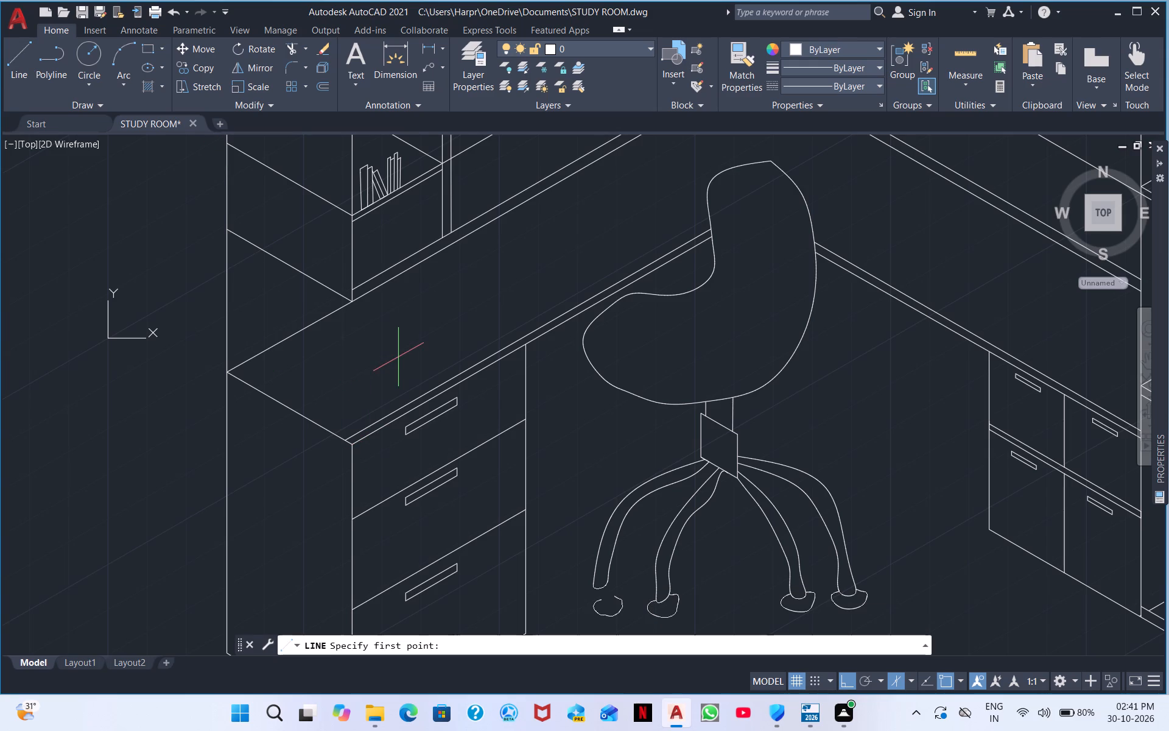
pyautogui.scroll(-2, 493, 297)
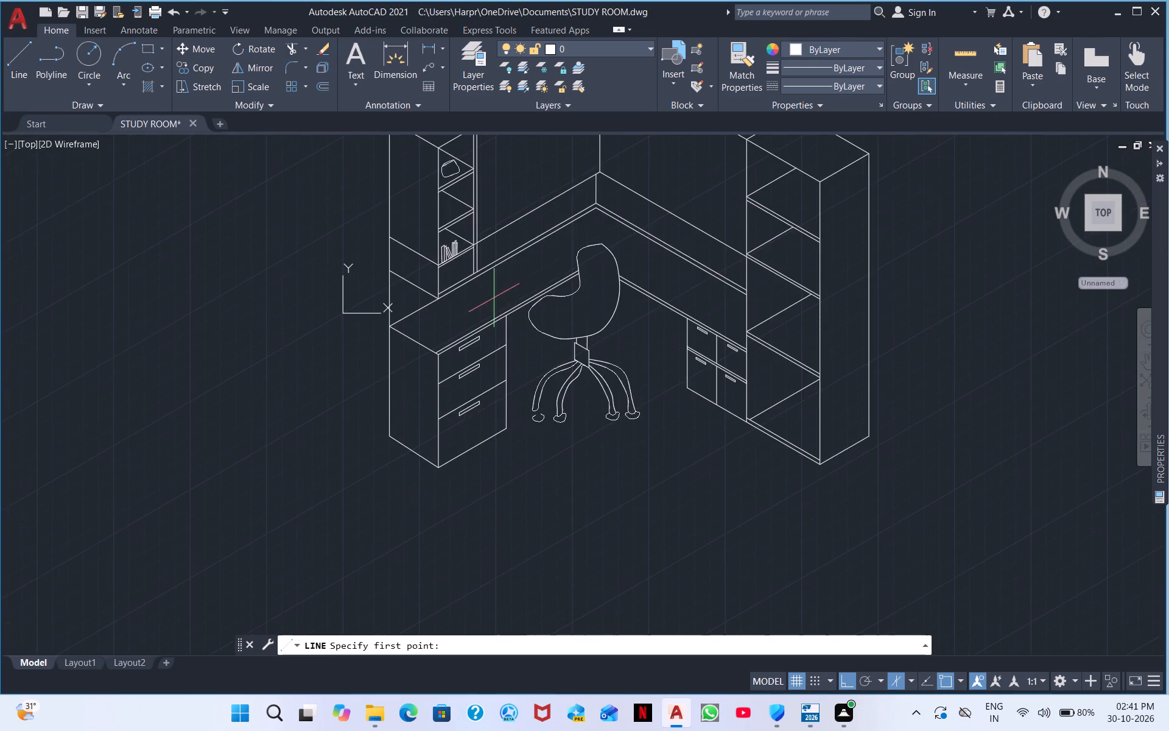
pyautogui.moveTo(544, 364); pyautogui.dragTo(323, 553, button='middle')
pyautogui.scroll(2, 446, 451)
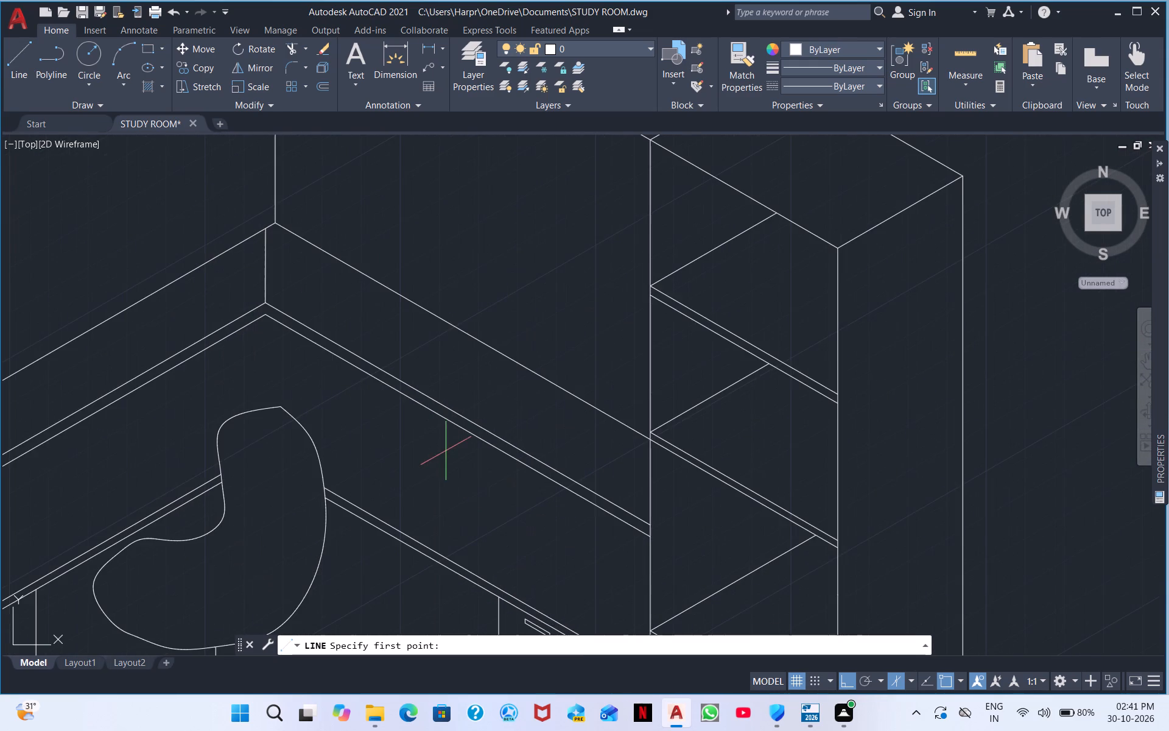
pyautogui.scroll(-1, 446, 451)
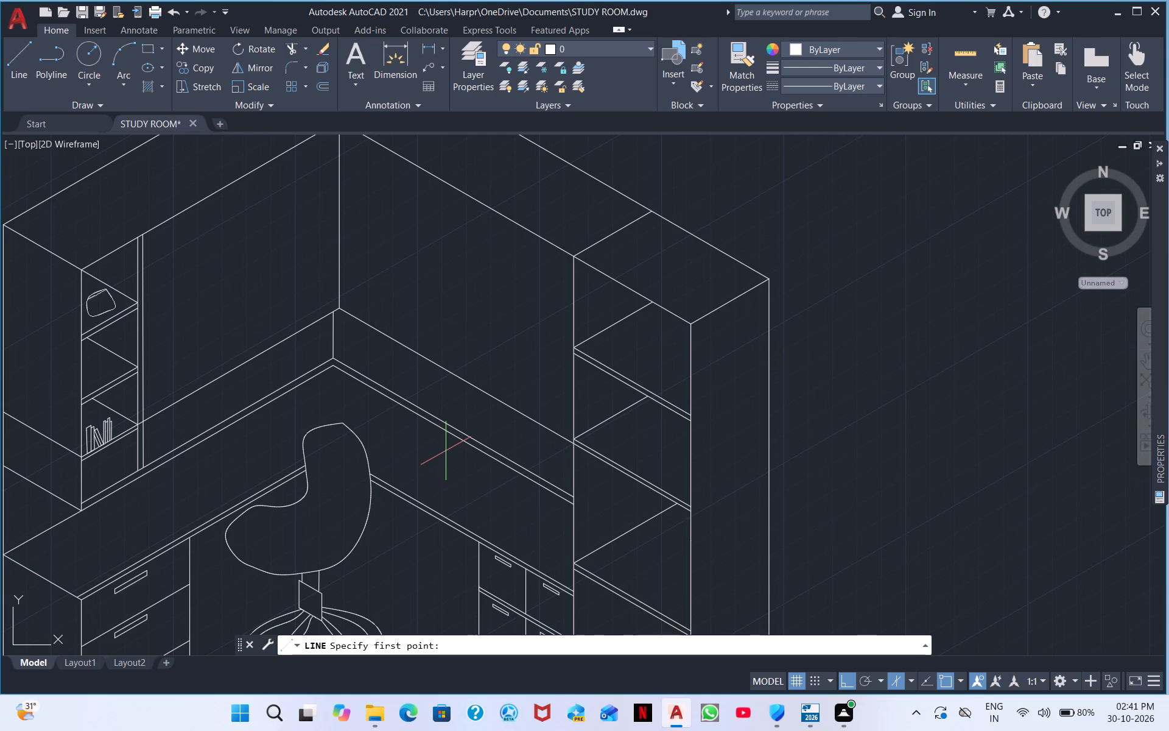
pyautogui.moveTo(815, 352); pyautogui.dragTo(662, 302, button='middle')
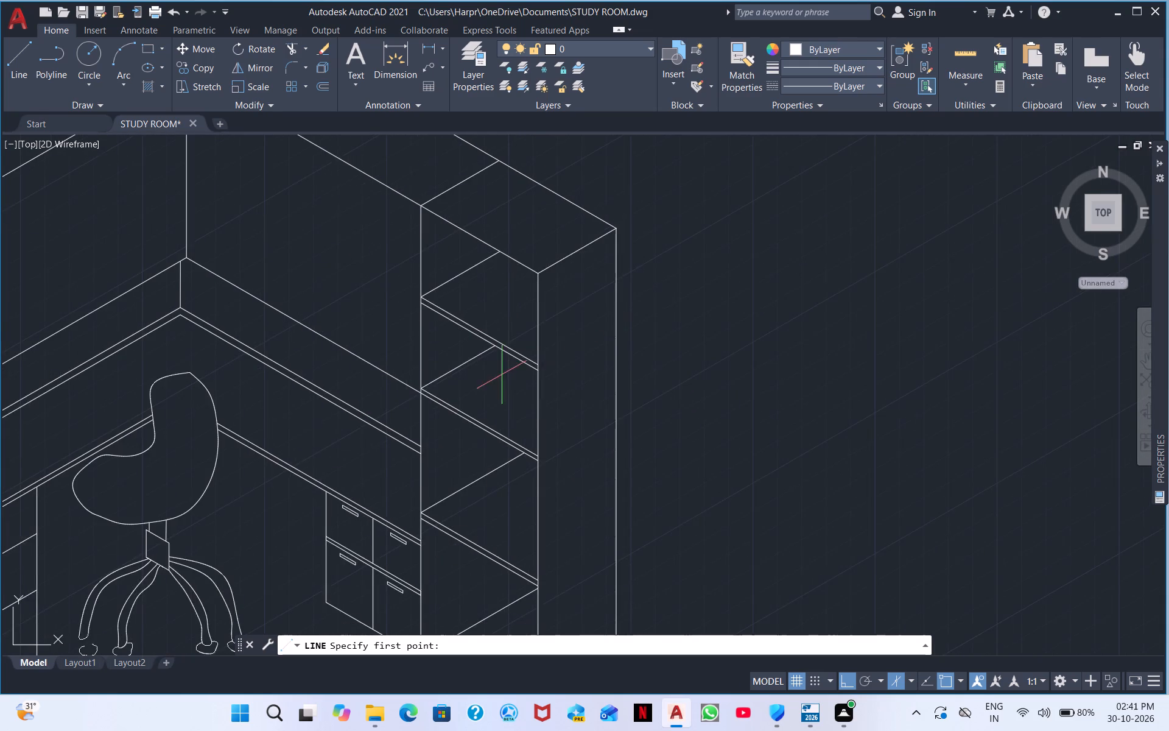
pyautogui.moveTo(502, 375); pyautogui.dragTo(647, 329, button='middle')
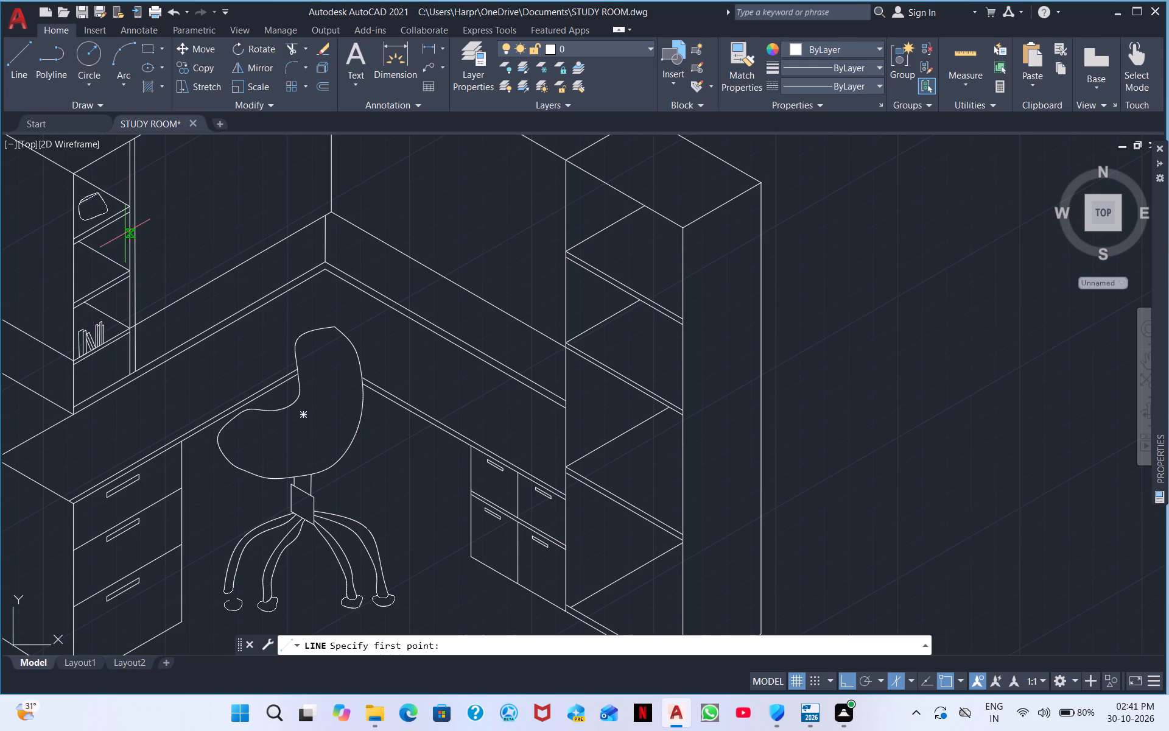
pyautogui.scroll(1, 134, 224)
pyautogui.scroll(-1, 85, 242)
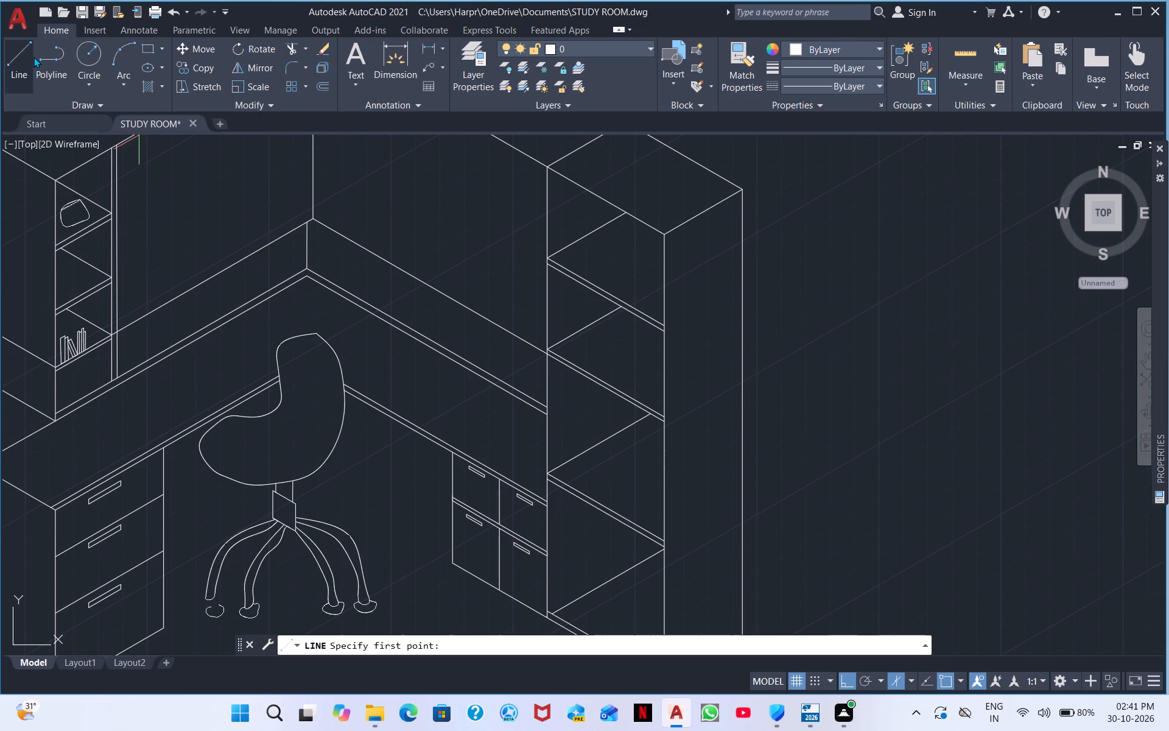
# With Ortho off, draw a narrow slanted bar from the desktop up past its back edge lines, plus a short line crossing its lower end.
pyautogui.click(13, 67)
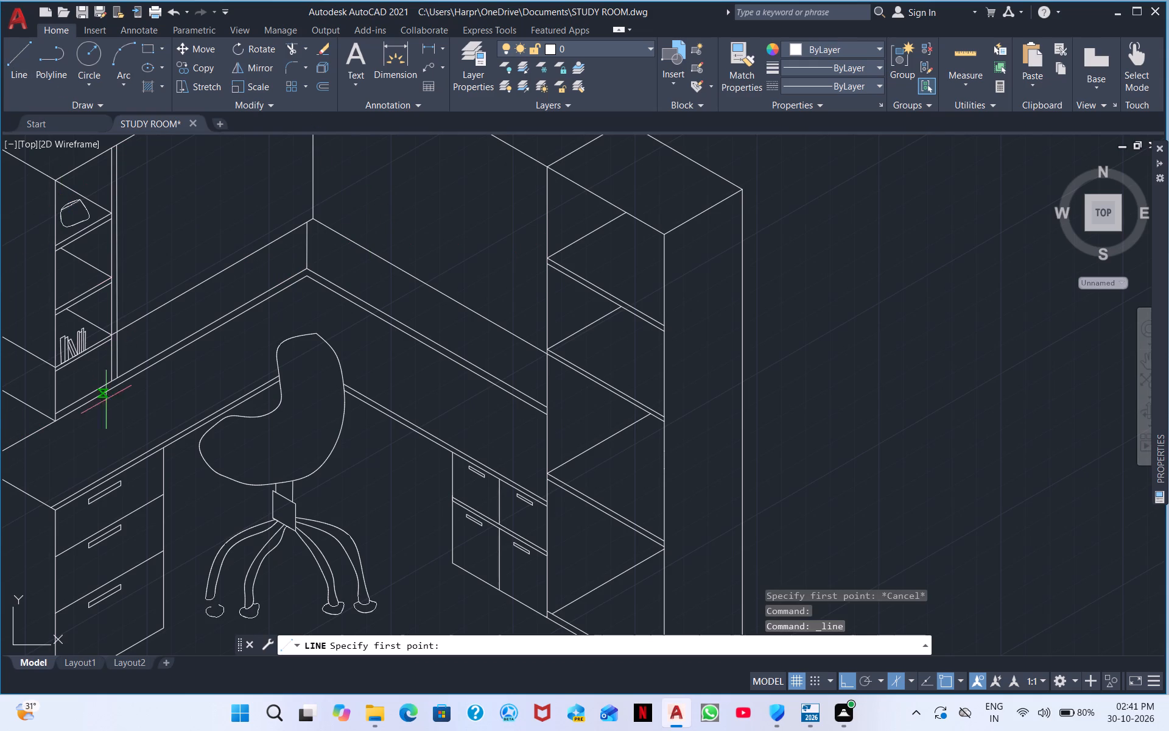
pyautogui.click(86, 432)
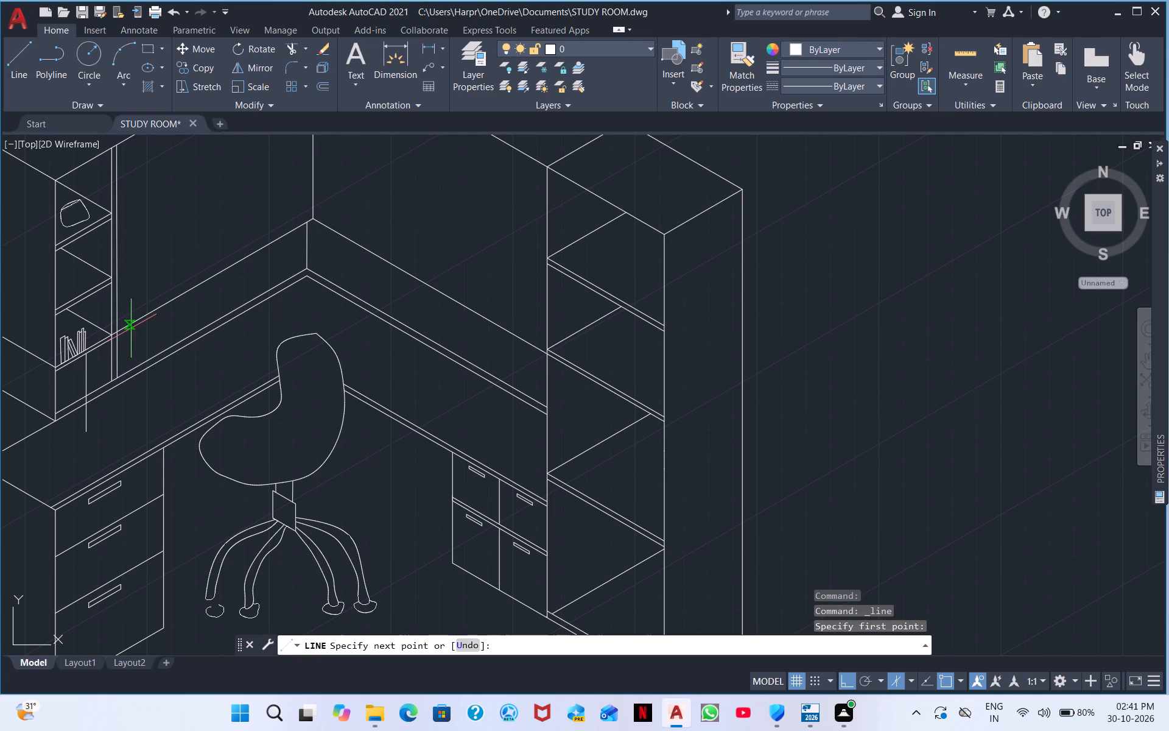
pyautogui.click(852, 683)
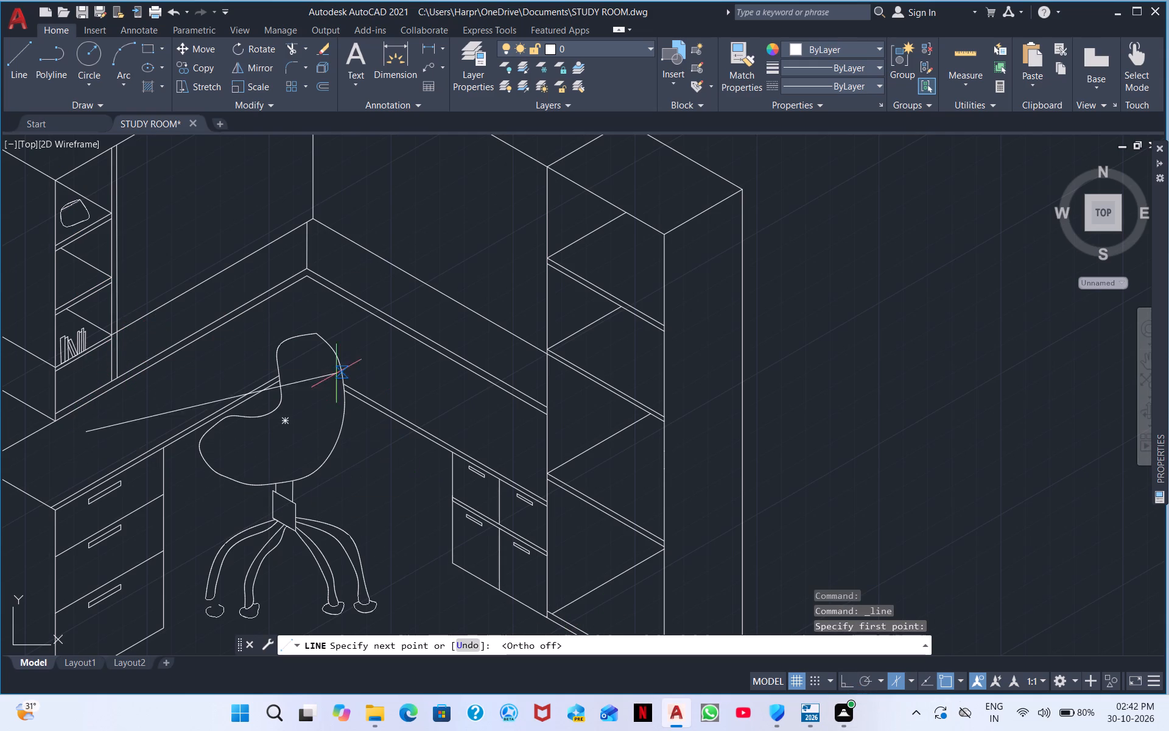
pyautogui.click(148, 347)
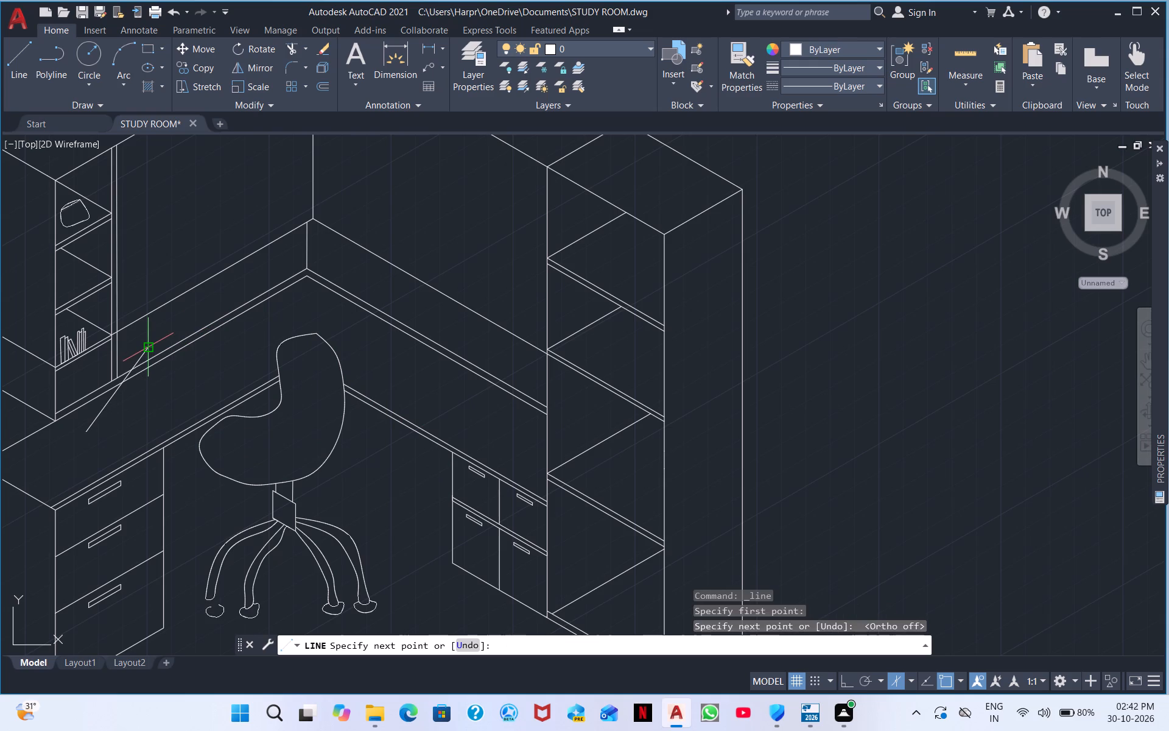
pyautogui.scroll(3, 157, 361)
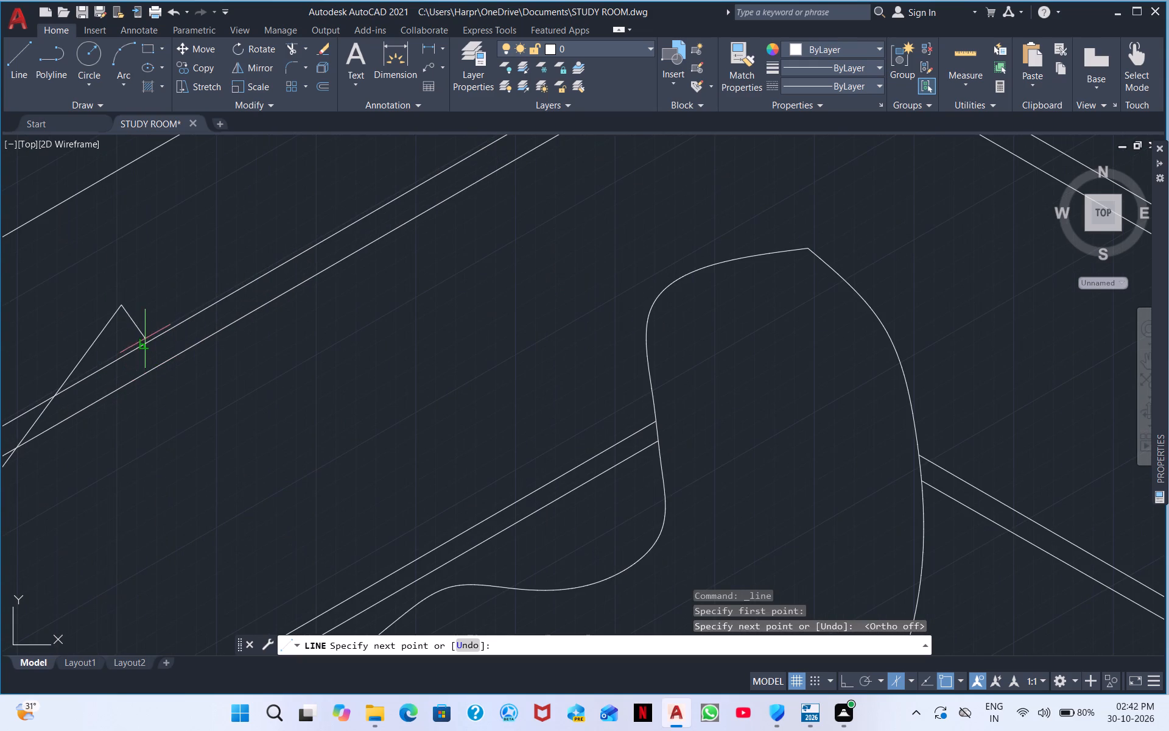
pyautogui.click(135, 337)
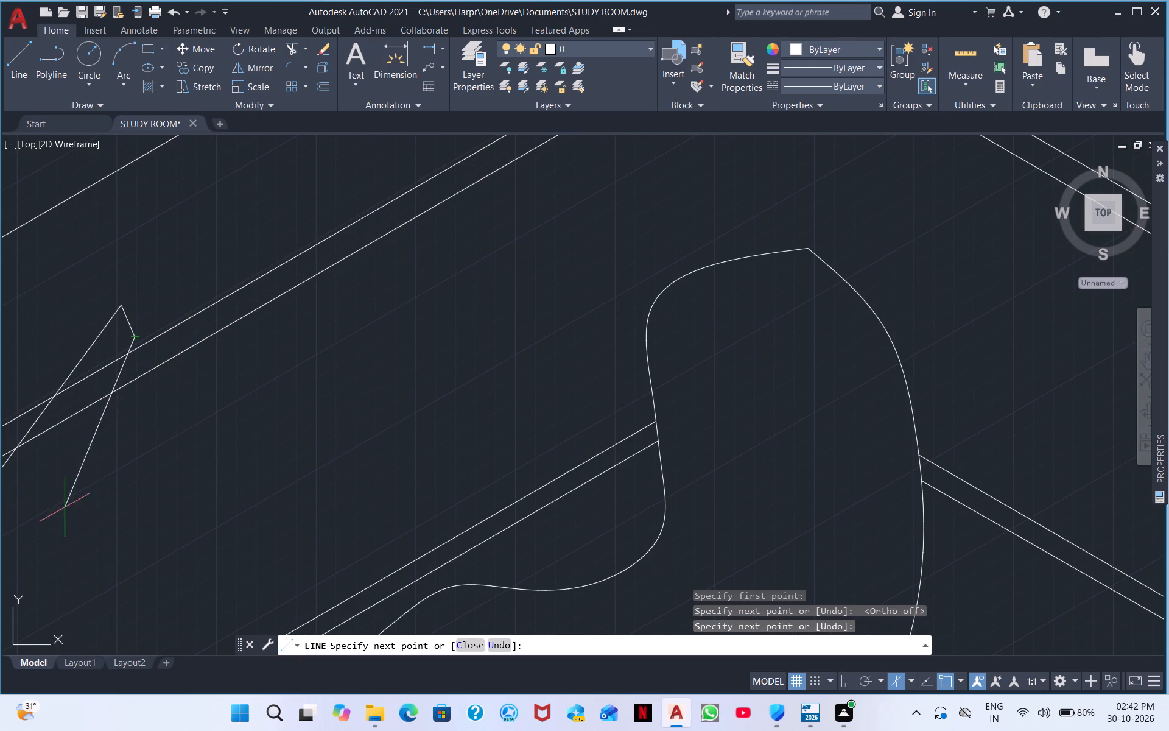
pyautogui.moveTo(37, 523); pyautogui.dragTo(258, 342, button='middle')
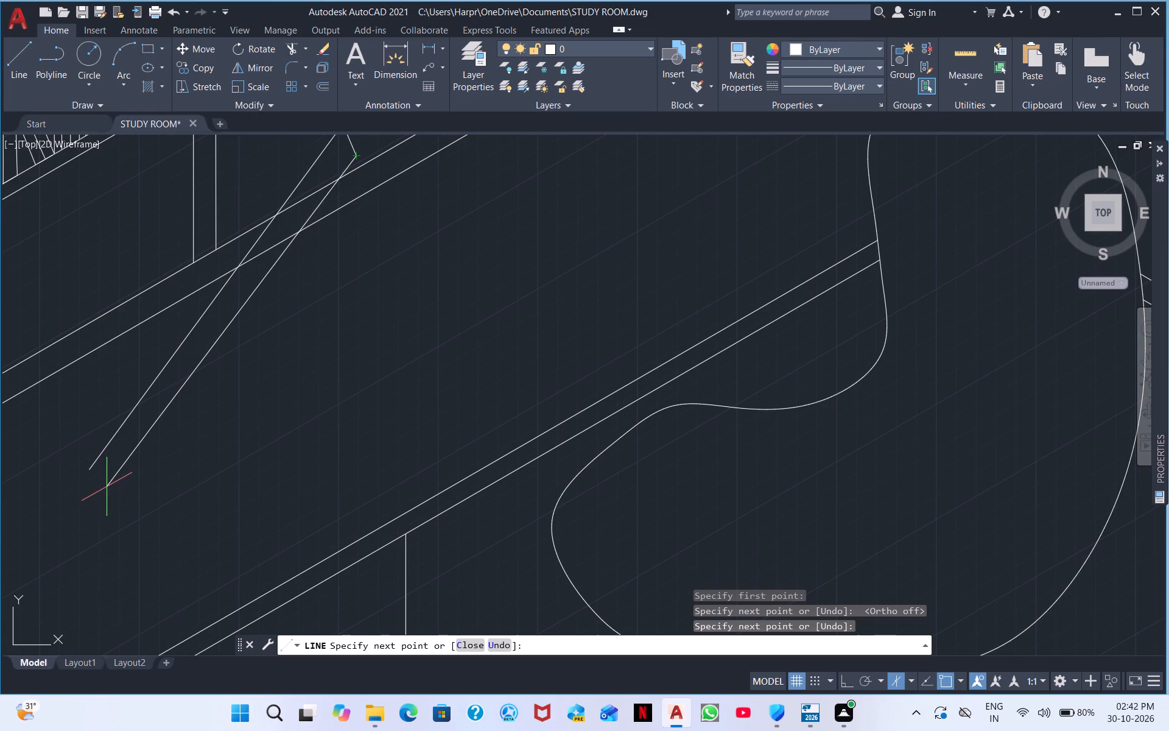
pyautogui.click(107, 487)
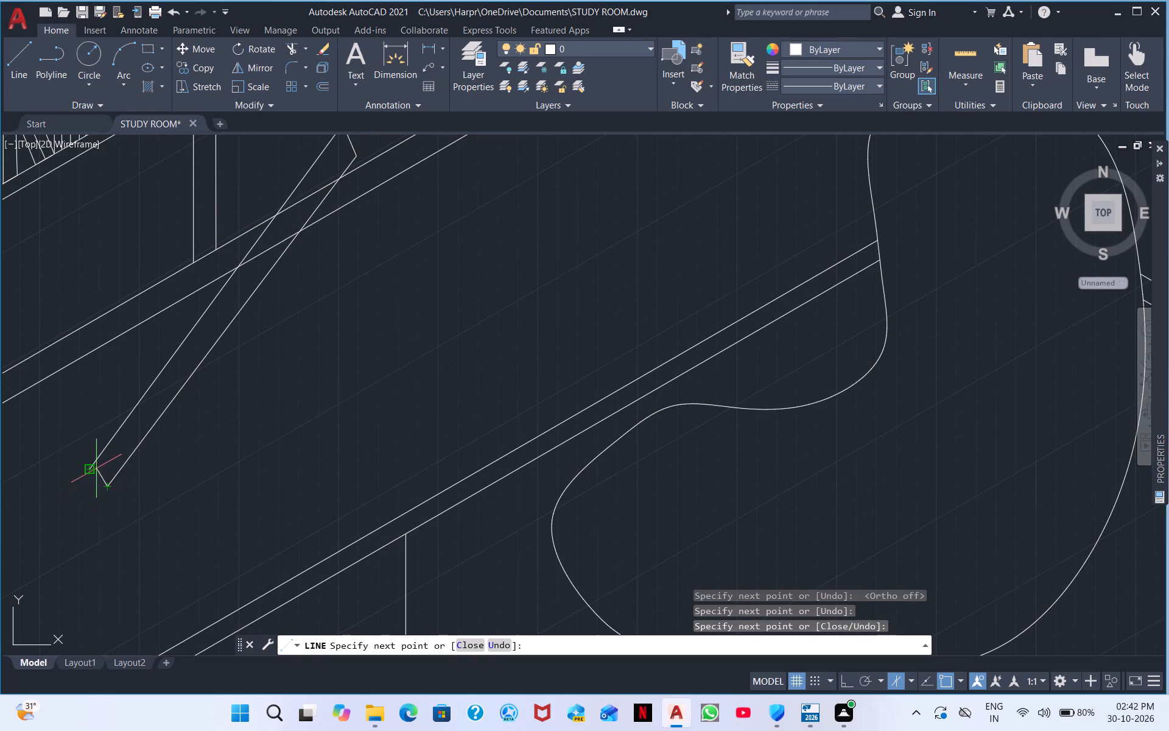
pyautogui.click(90, 467)
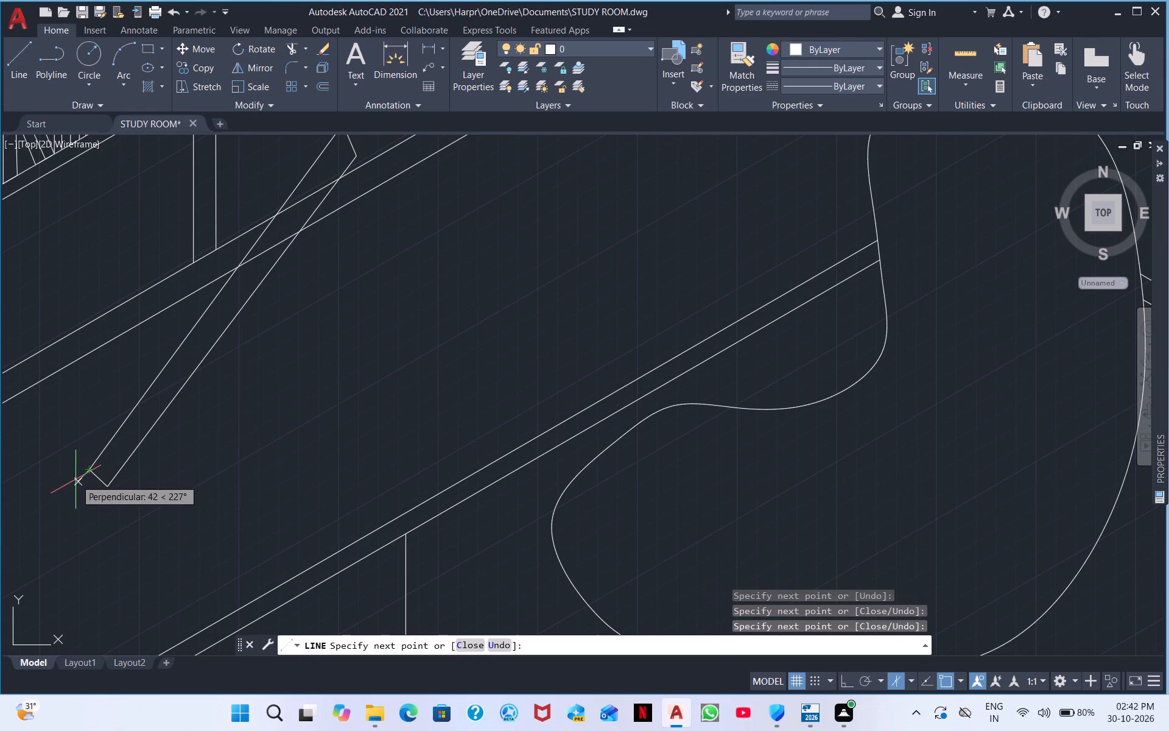
pyautogui.click(161, 480)
pyautogui.rightClick(234, 479)
pyautogui.click(267, 487)
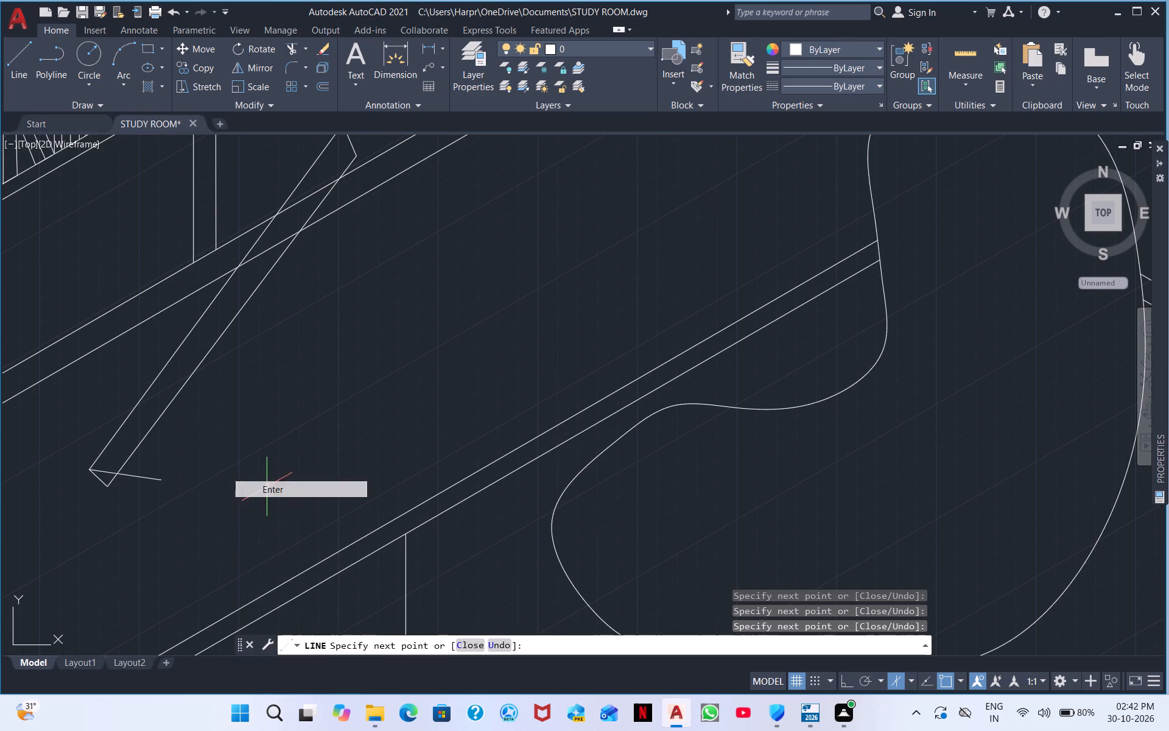
# Trim the overhanging crossing line and the pointed corner below it at the slanted bar's lower end.
pyautogui.click(286, 53)
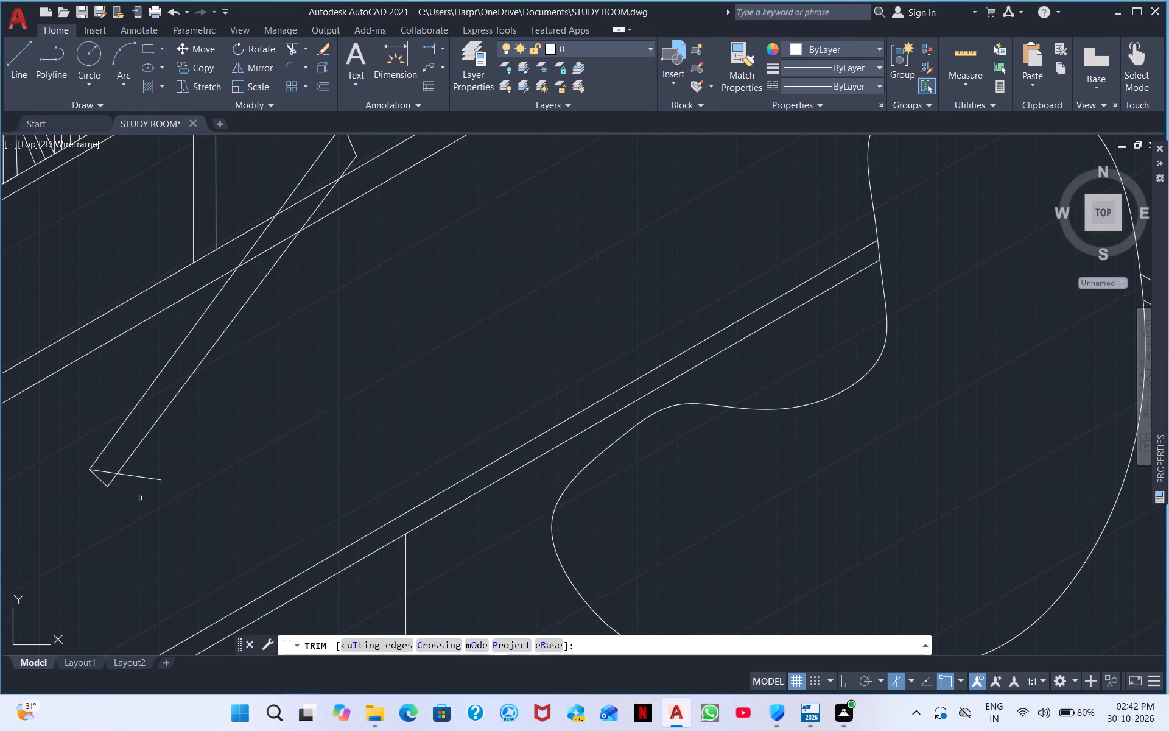
pyautogui.moveTo(137, 473); pyautogui.dragTo(132, 481)
pyautogui.click(121, 488)
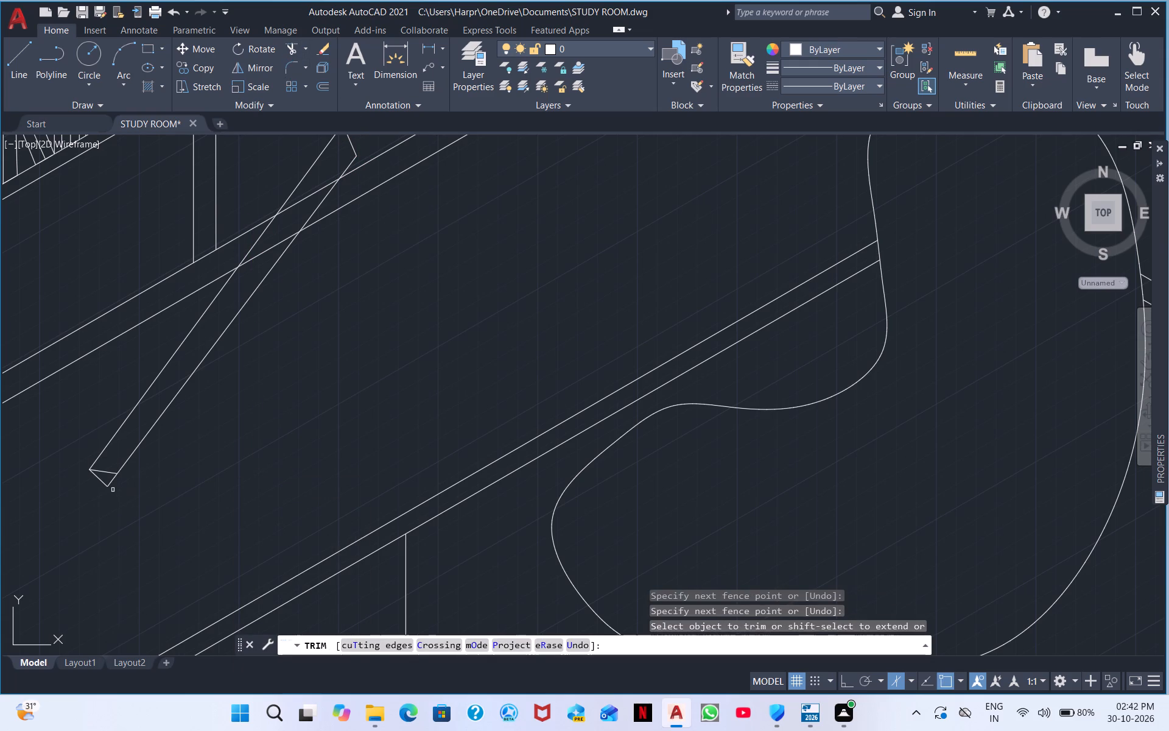
pyautogui.click(104, 483)
pyautogui.click(110, 481)
# Trim the desk's two back edge lines where they pass through the slanted bar.
pyautogui.moveTo(305, 401); pyautogui.dragTo(239, 509, button='middle')
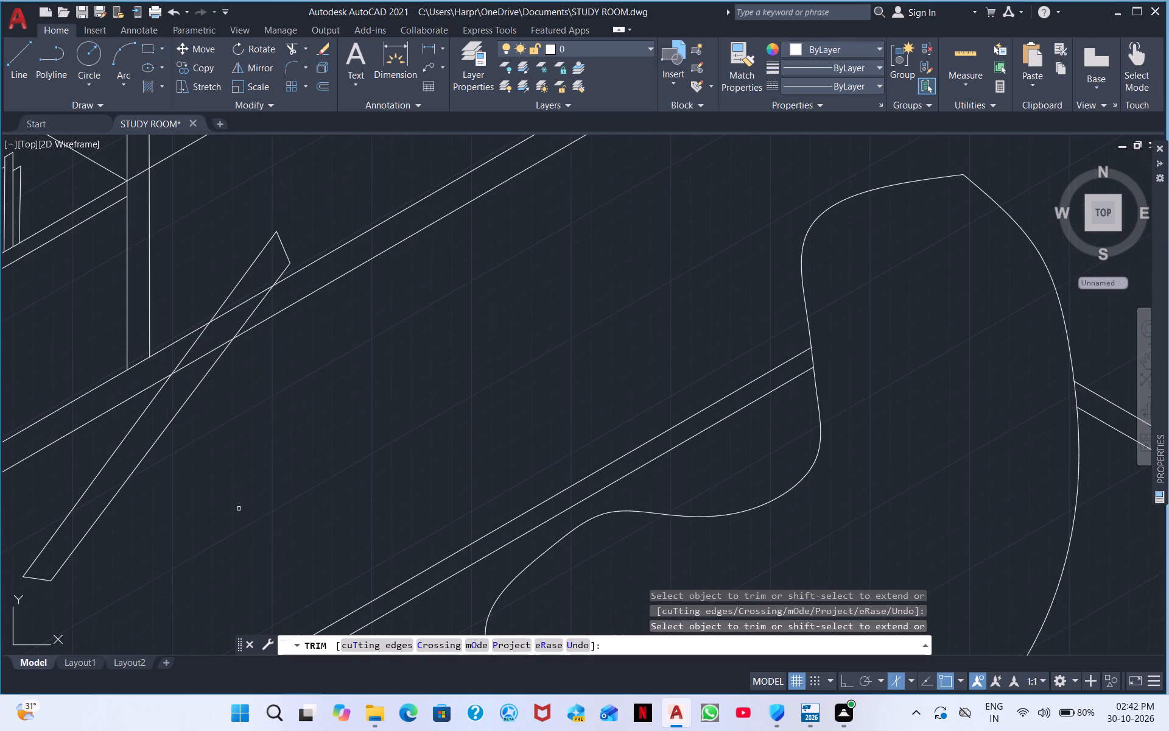
pyautogui.moveTo(245, 289); pyautogui.dragTo(191, 383)
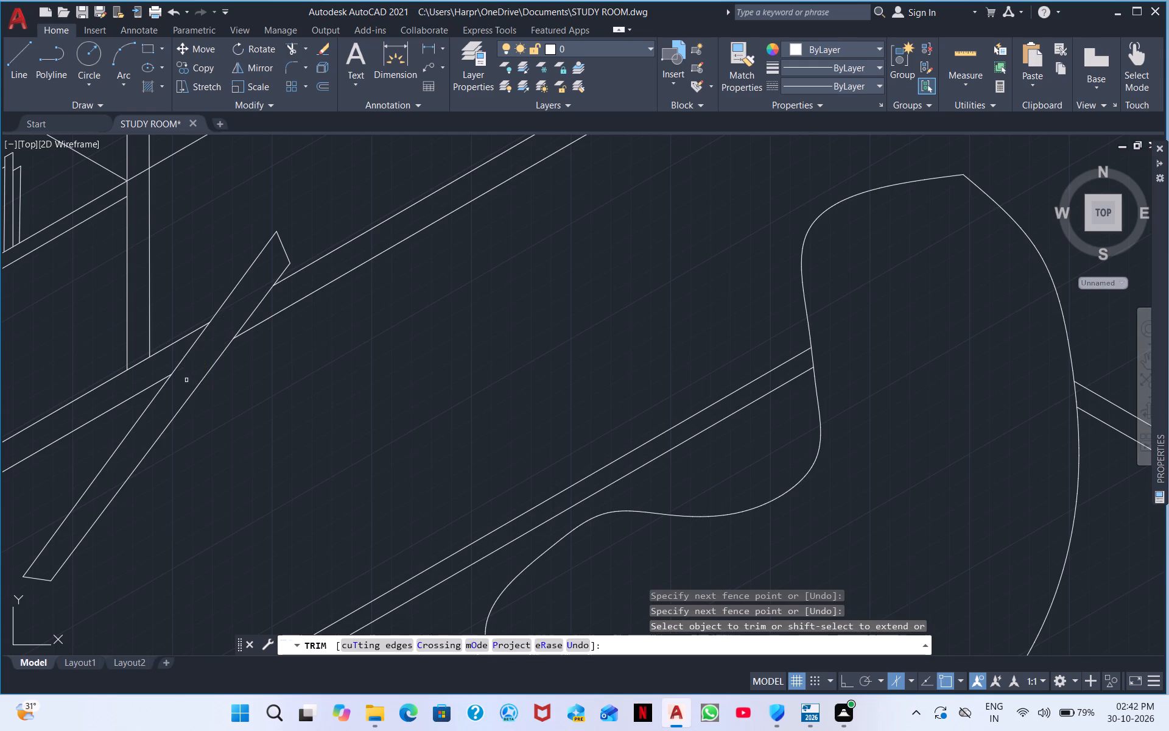
pyautogui.scroll(-3, 251, 383)
pyautogui.rightClick(279, 380)
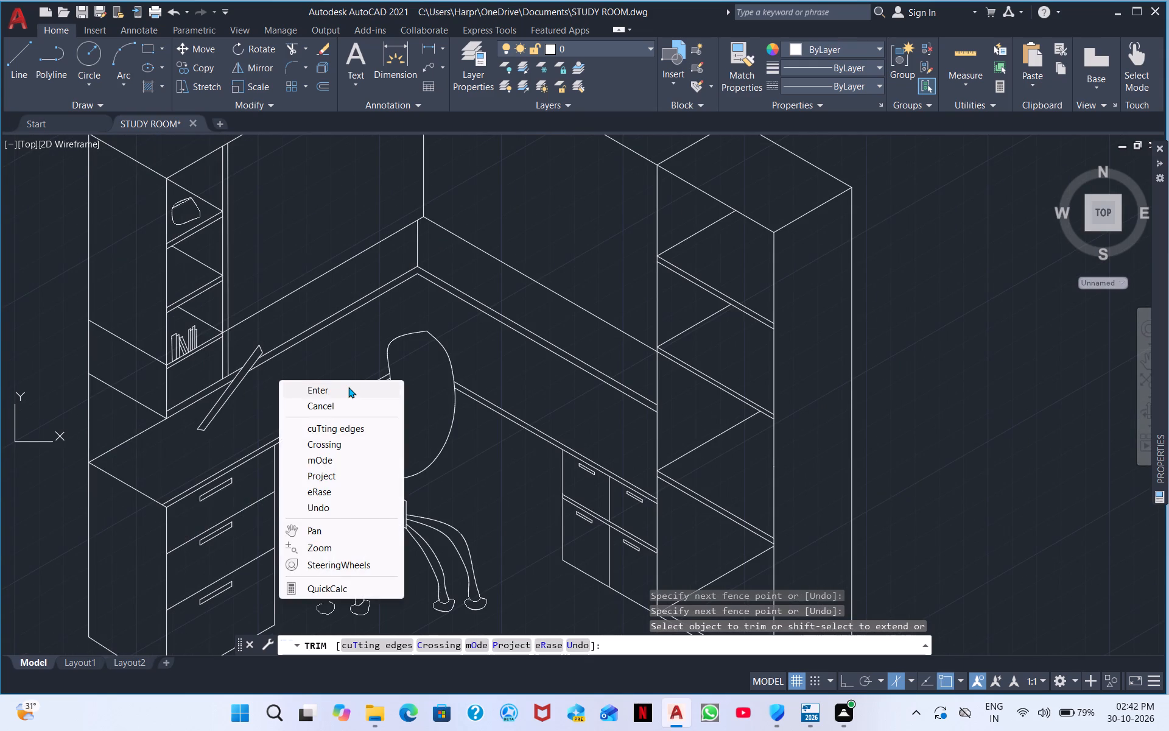
pyautogui.click(348, 387)
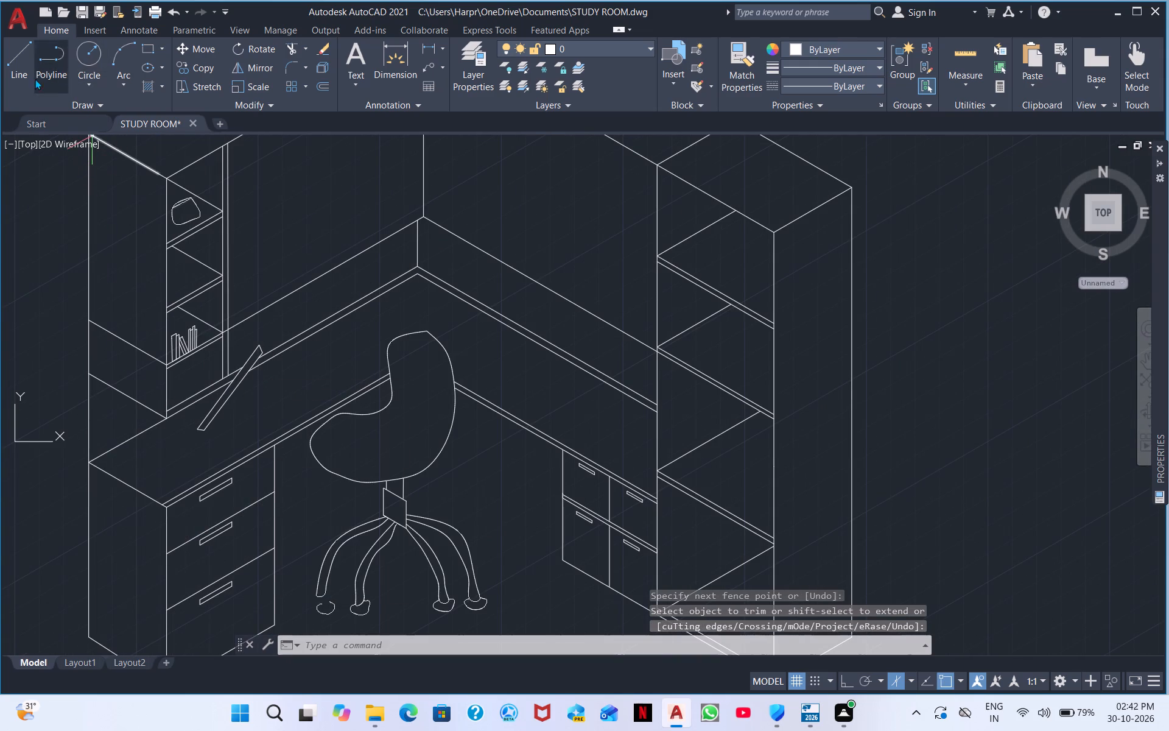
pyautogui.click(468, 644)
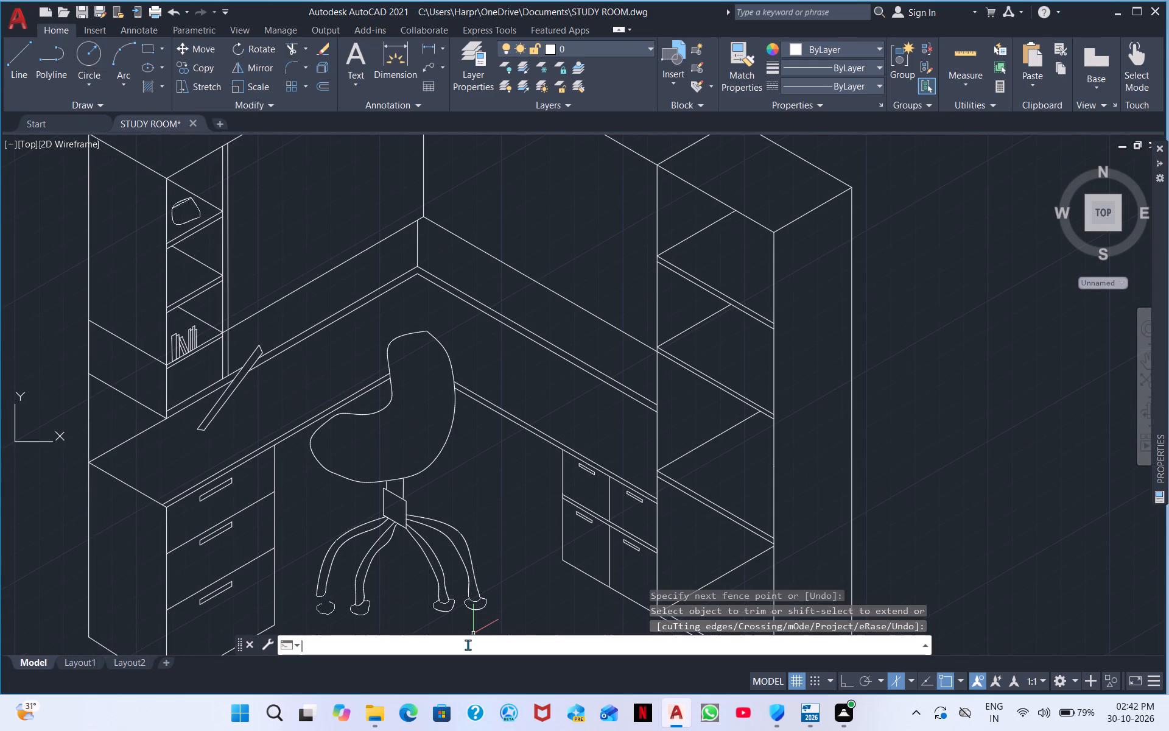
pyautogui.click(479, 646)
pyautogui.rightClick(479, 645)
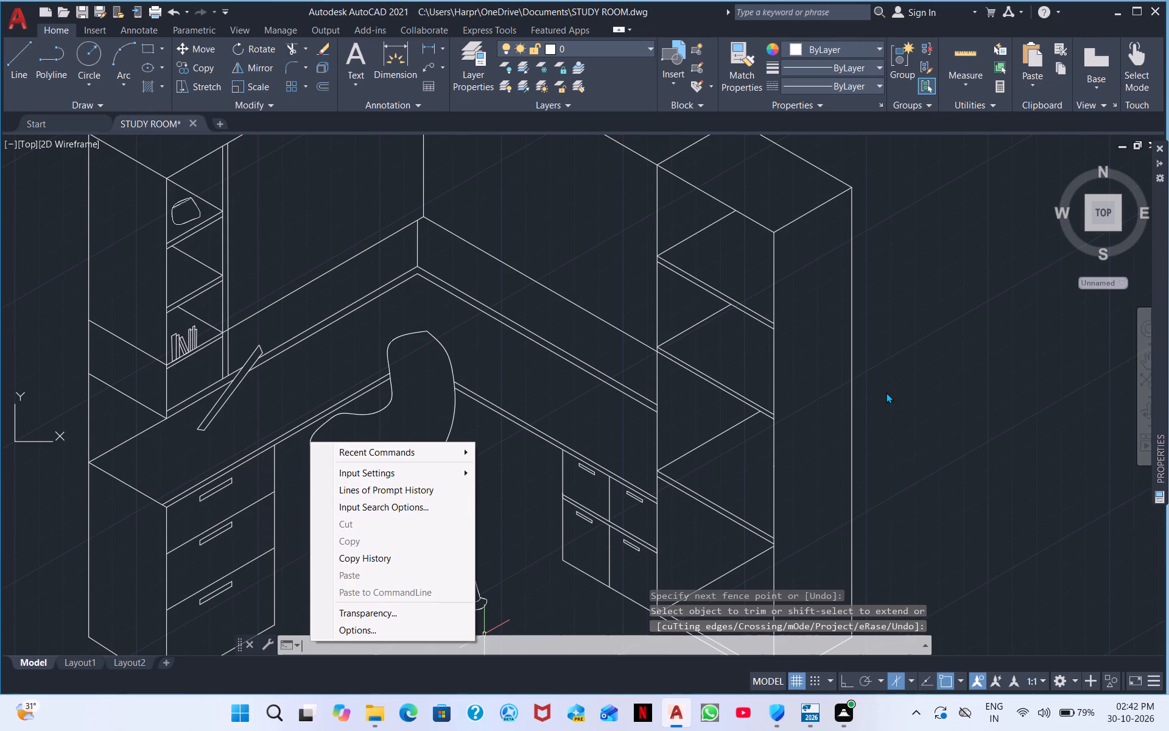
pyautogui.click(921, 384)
# Draw a rounded lamp-head outline with a fit-point spline from the slanted bar's top corner, looping over the desk and back to the bar's other upper corner.
pyautogui.rightClick(921, 384)
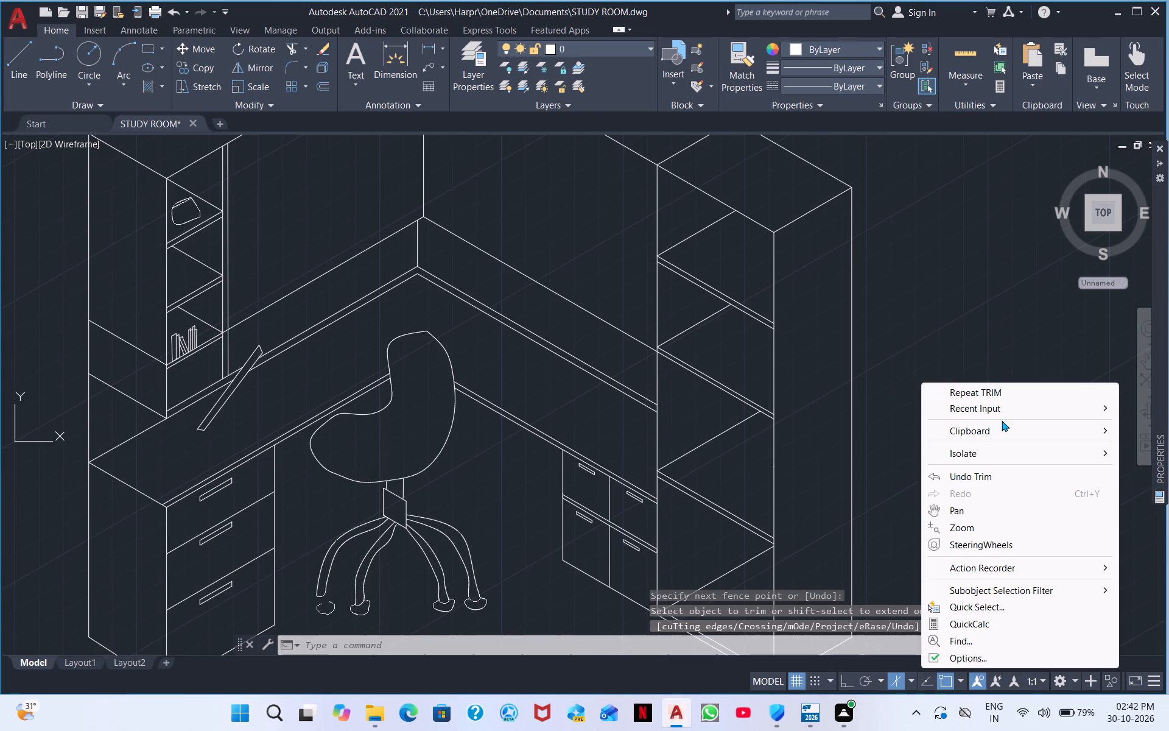
pyautogui.click(1017, 406)
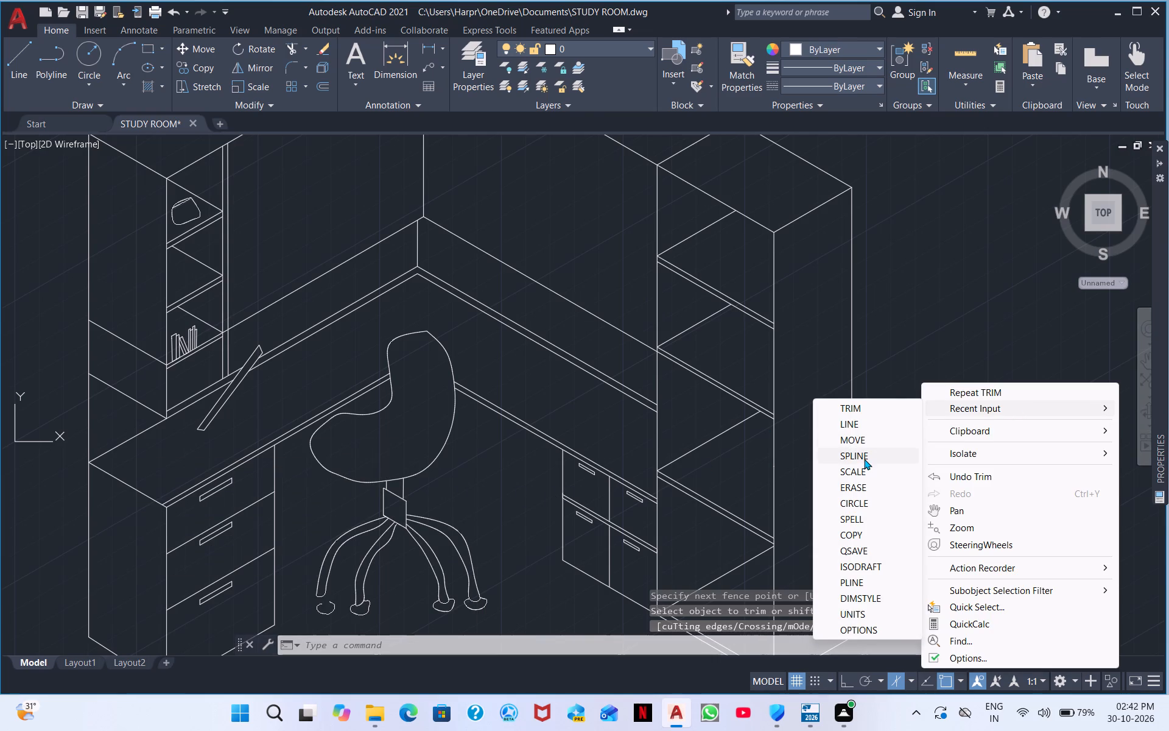
pyautogui.click(866, 455)
pyautogui.scroll(1, 286, 368)
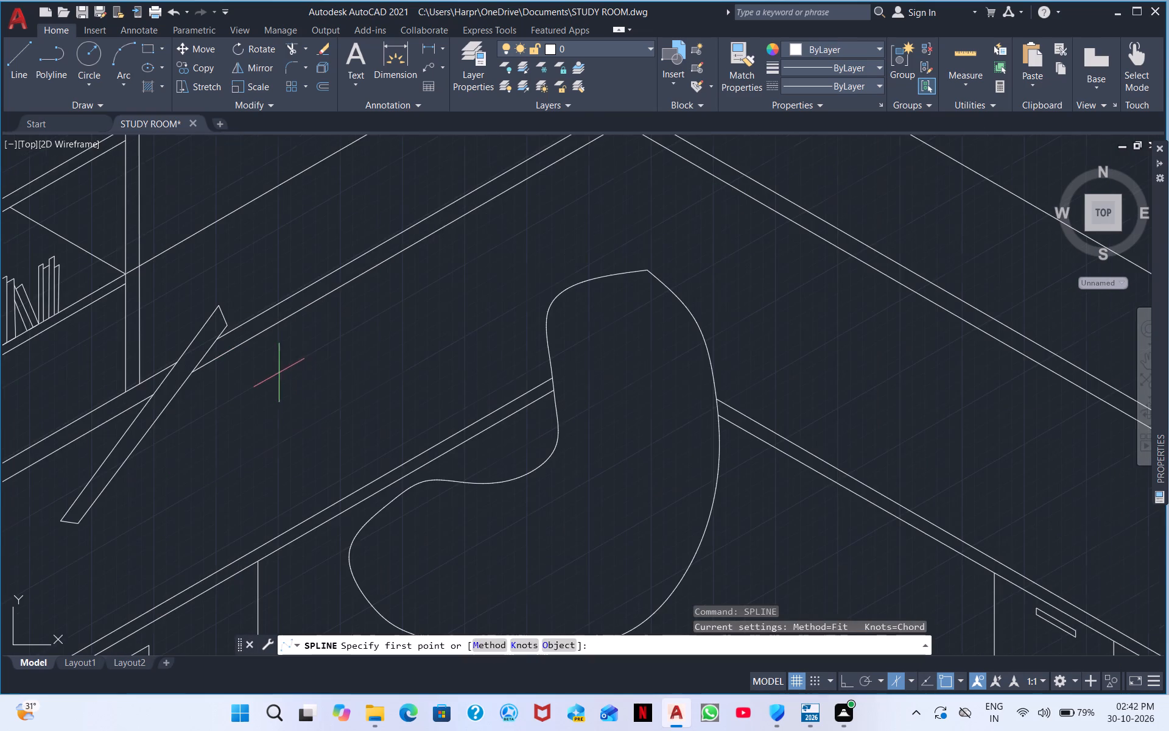
pyautogui.scroll(1, 278, 373)
pyautogui.moveTo(142, 417); pyautogui.dragTo(139, 516, button='middle')
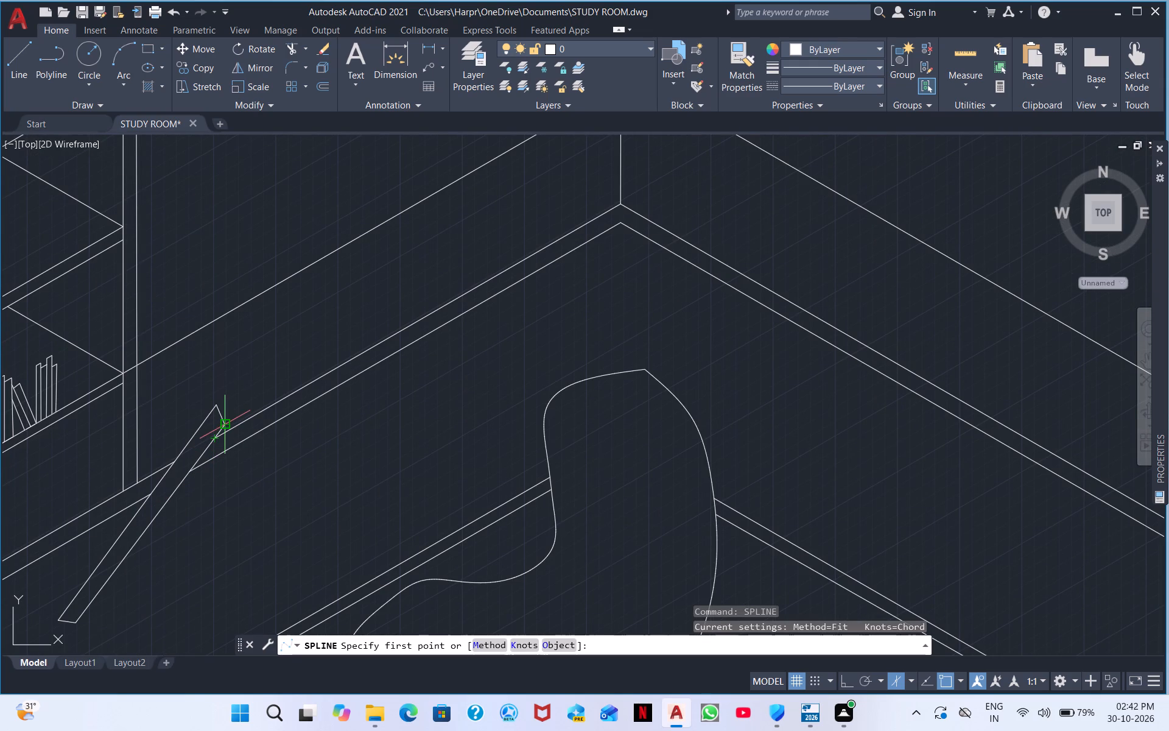
pyautogui.click(217, 406)
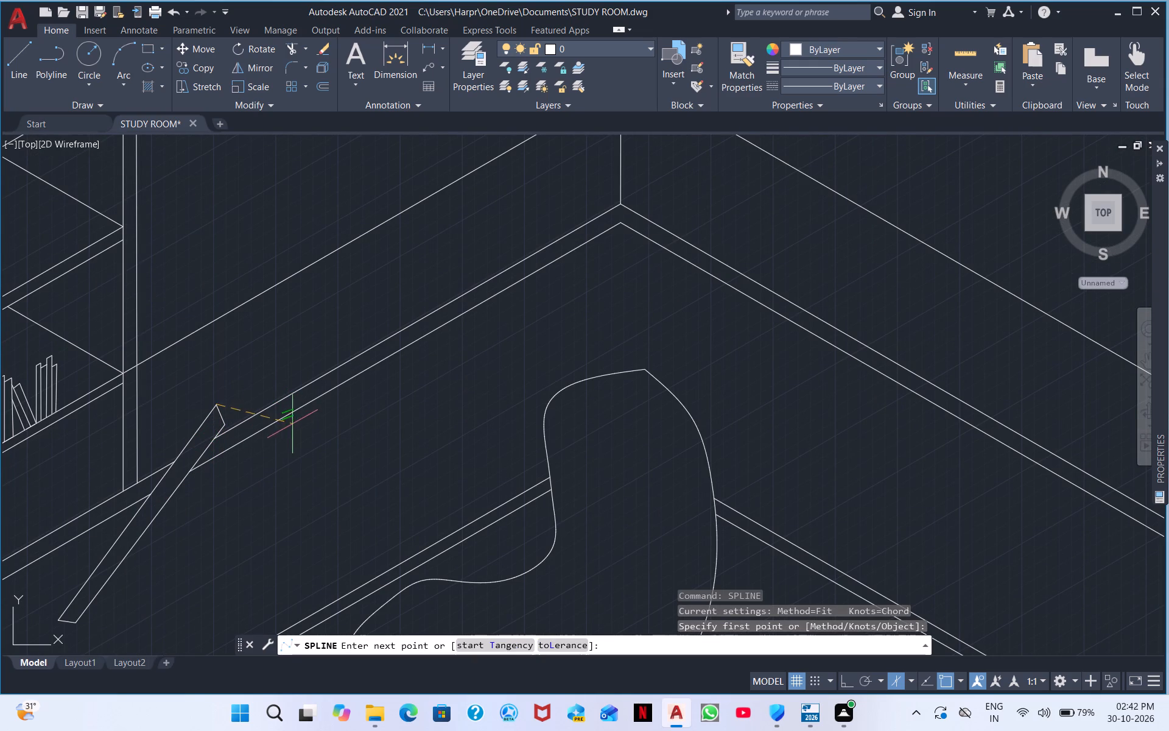
pyautogui.click(264, 400)
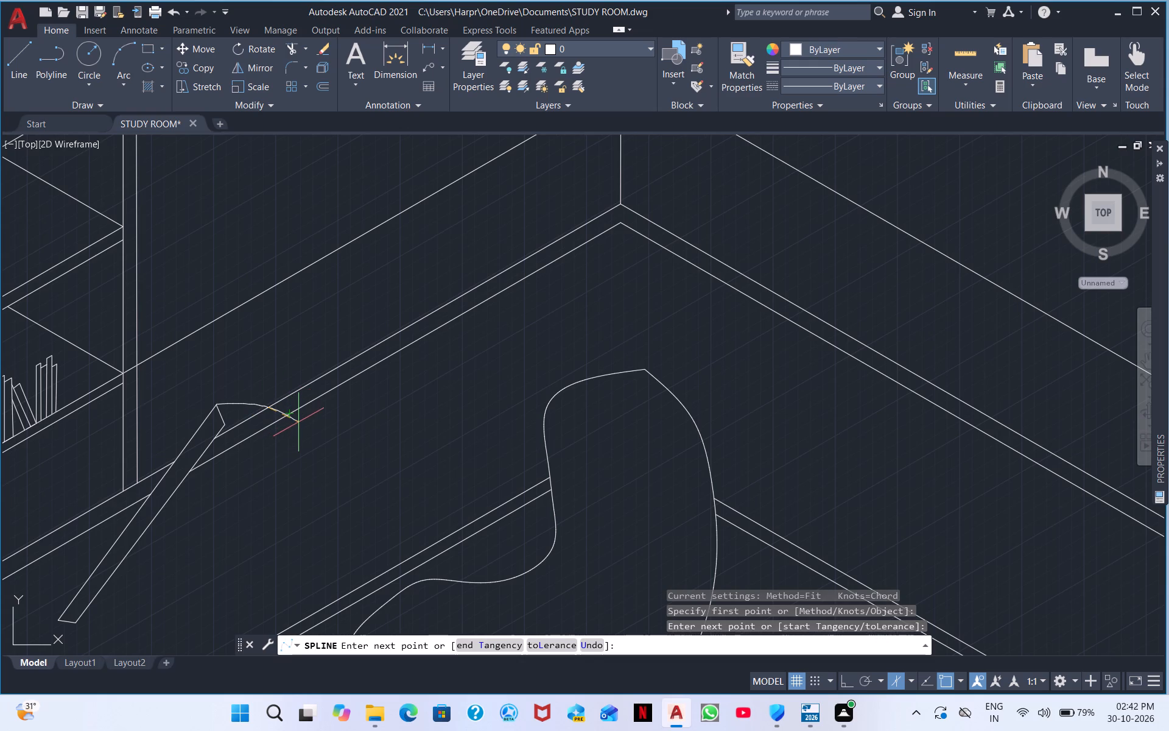
pyautogui.click(300, 421)
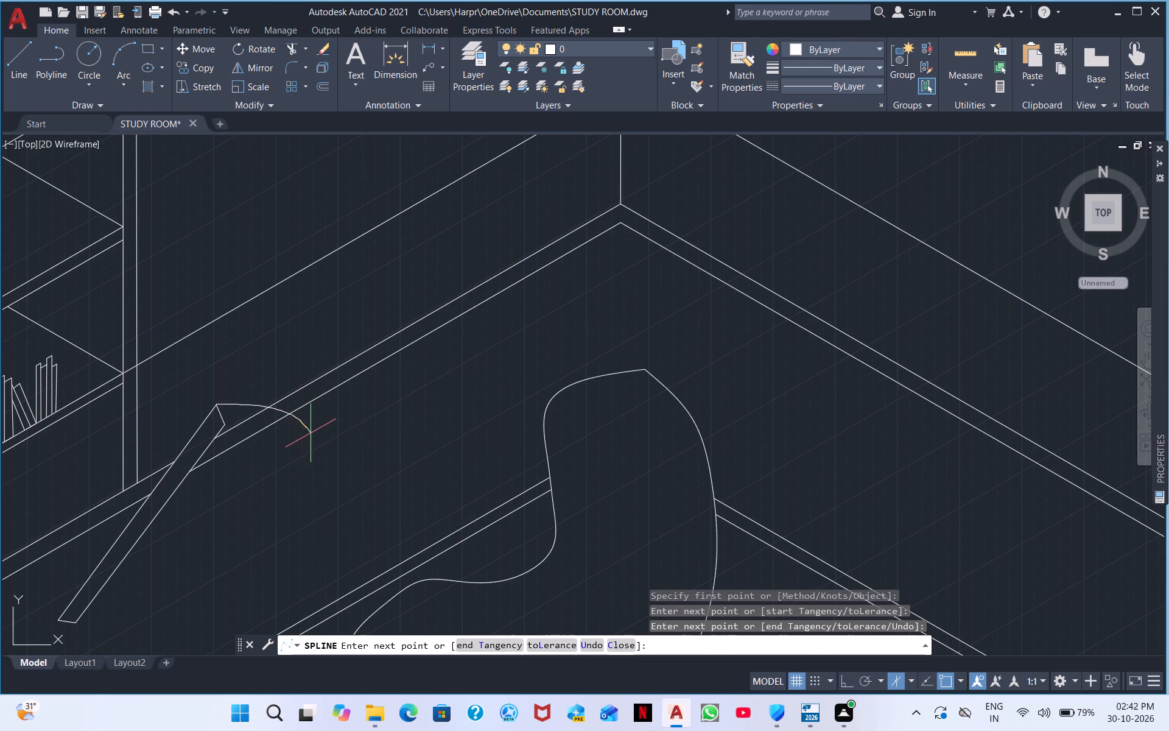
pyautogui.click(318, 428)
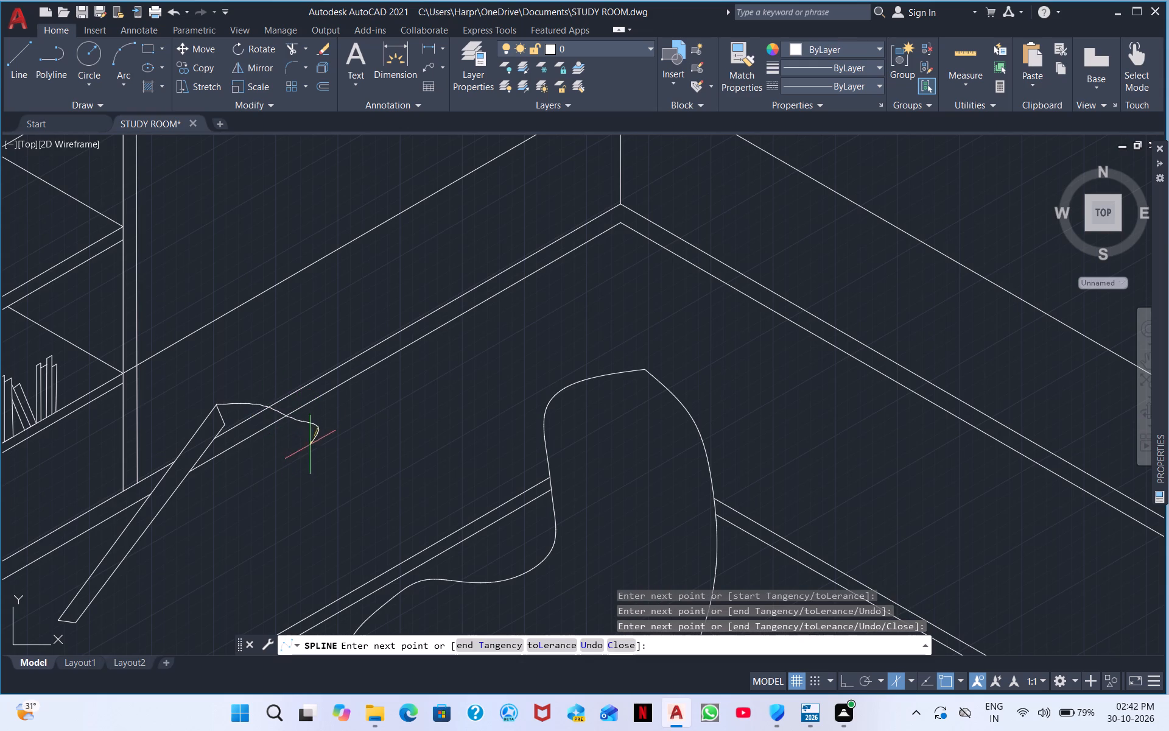
pyautogui.click(289, 470)
pyautogui.click(266, 490)
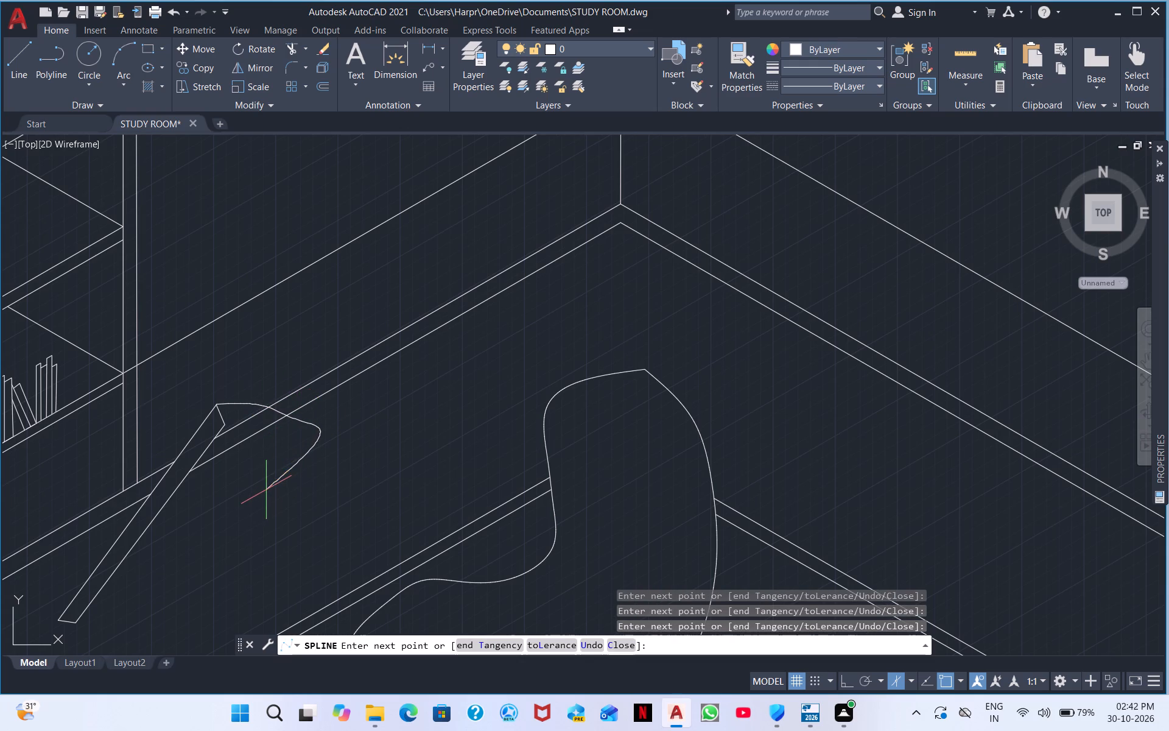
pyautogui.click(256, 500)
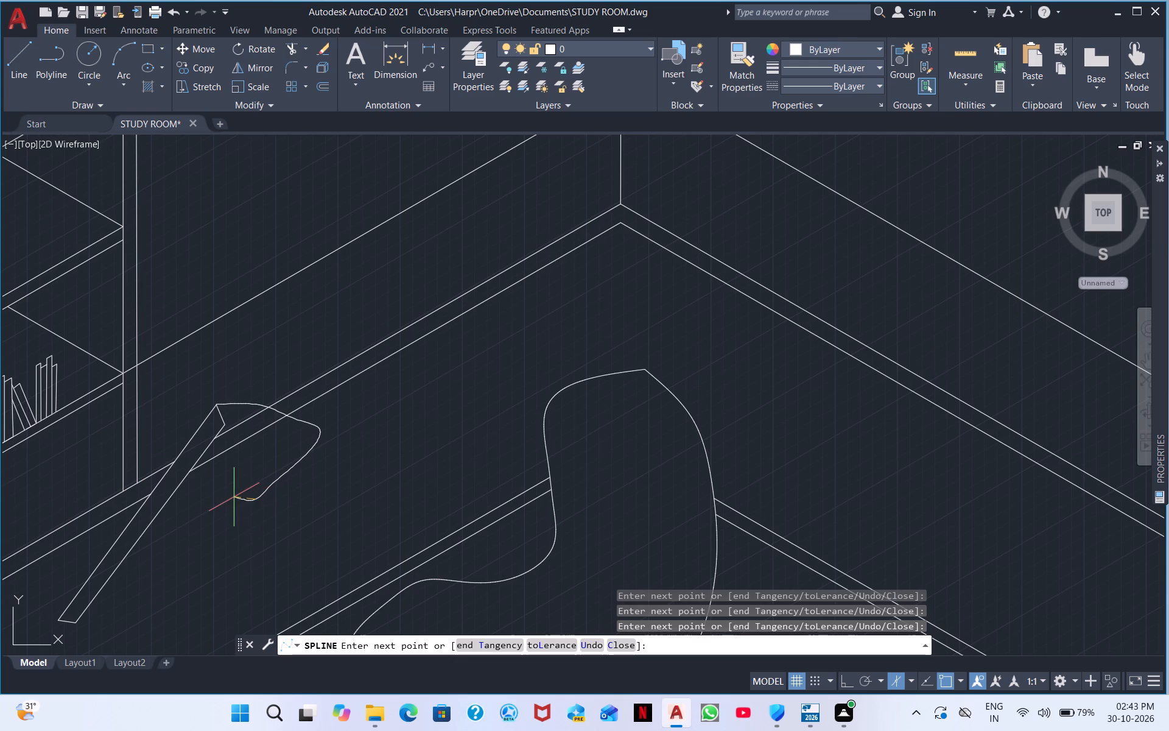
pyautogui.doubleClick(234, 497)
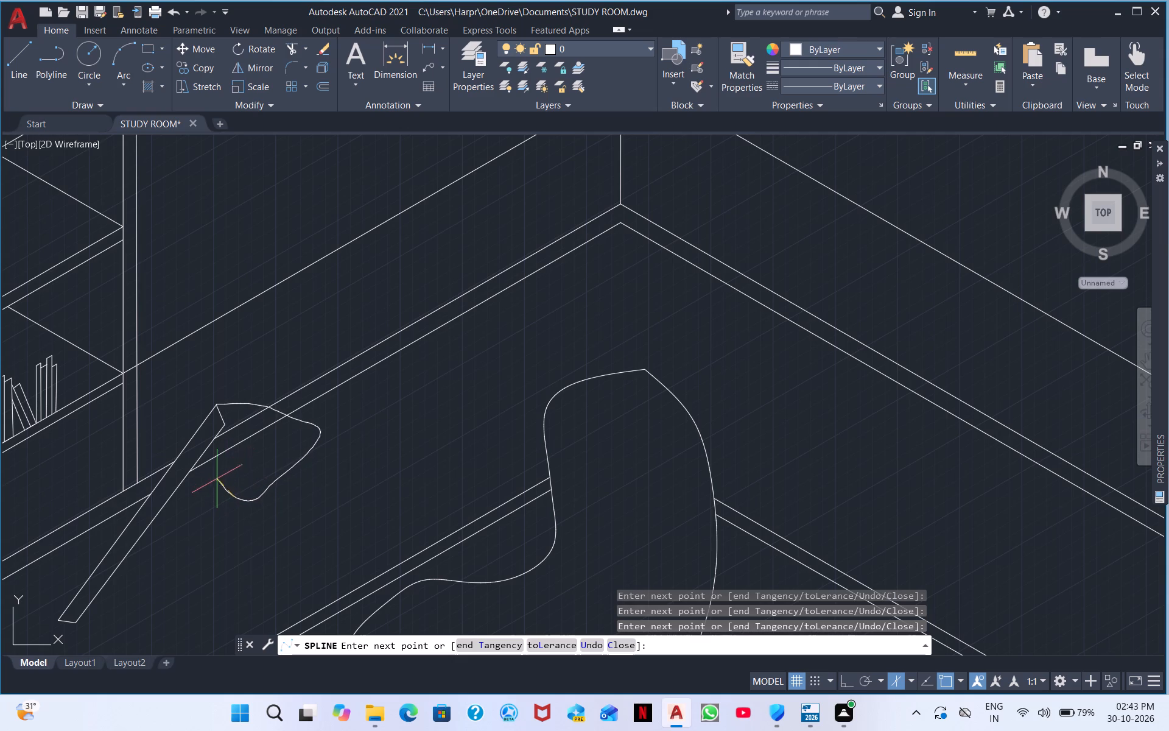
pyautogui.click(220, 478)
pyautogui.click(220, 447)
pyautogui.click(224, 425)
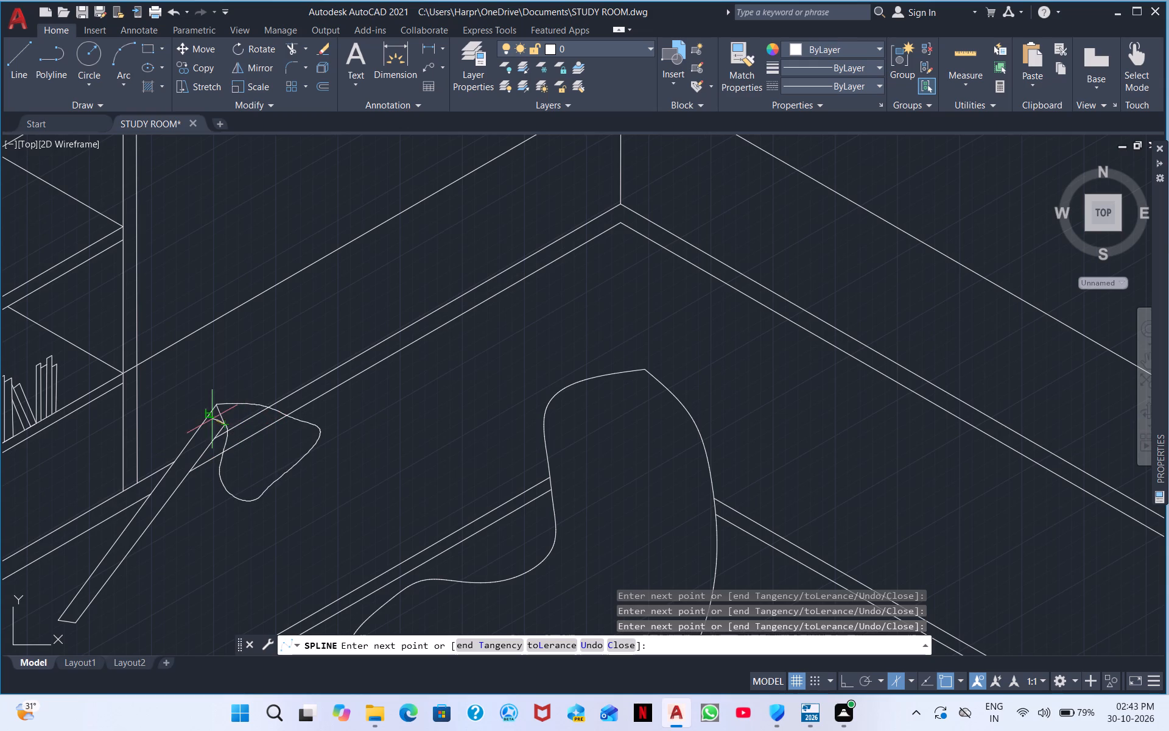
pyautogui.rightClick(225, 426)
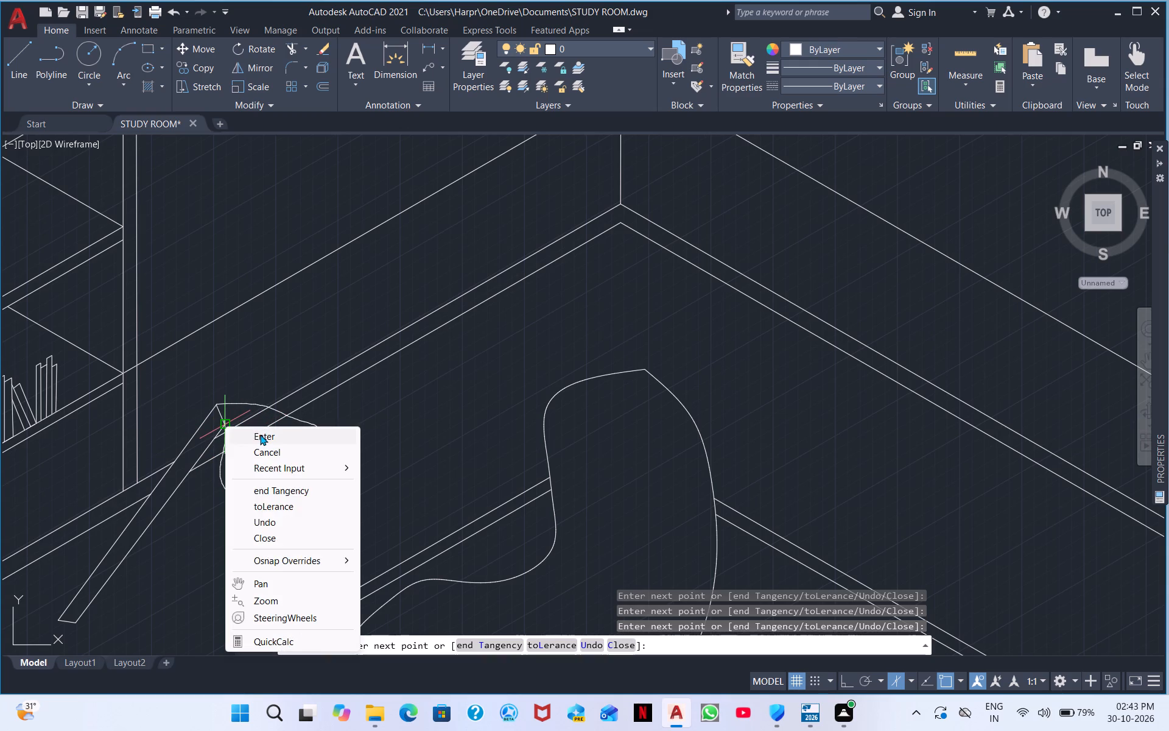
pyautogui.click(260, 434)
# Stretch the lamp-head spline's end and nearby fit points so its inner side meets the slanted bar's edge just below the upper corner.
pyautogui.scroll(4, 242, 437)
pyautogui.moveTo(144, 440); pyautogui.dragTo(298, 434, button='middle')
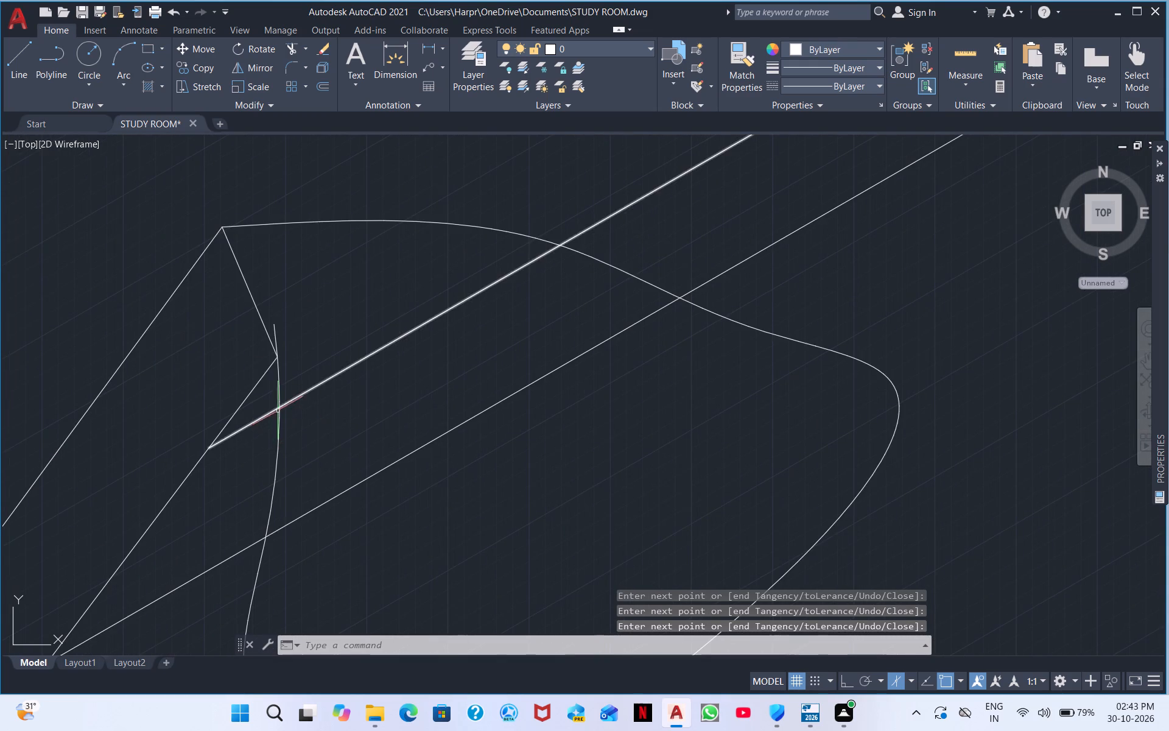
pyautogui.click(278, 409)
pyautogui.click(279, 358)
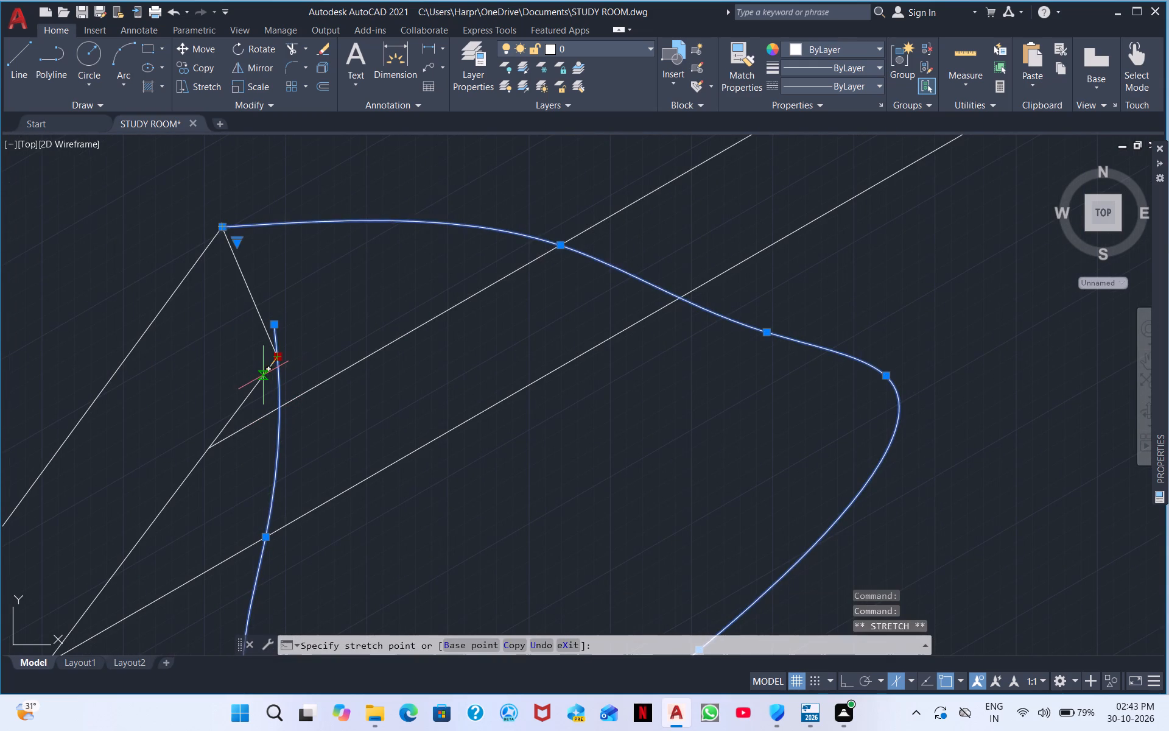
pyautogui.click(263, 375)
pyautogui.scroll(-1, 268, 370)
pyautogui.click(272, 343)
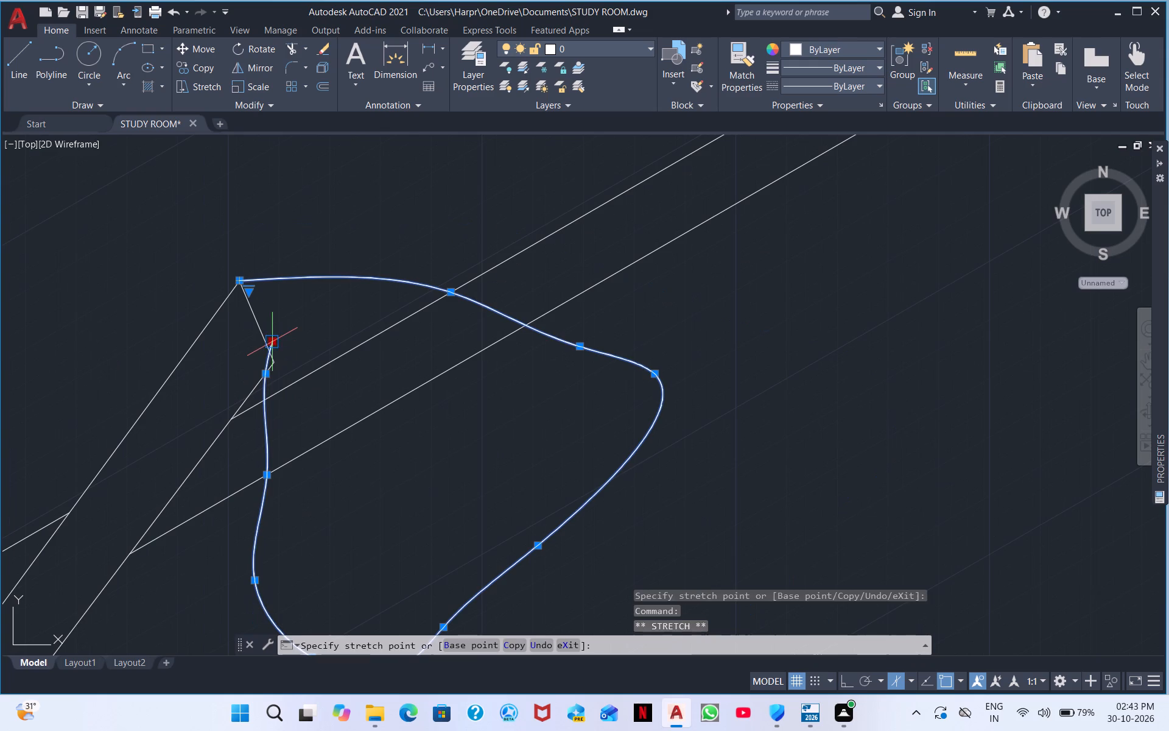
pyautogui.click(261, 375)
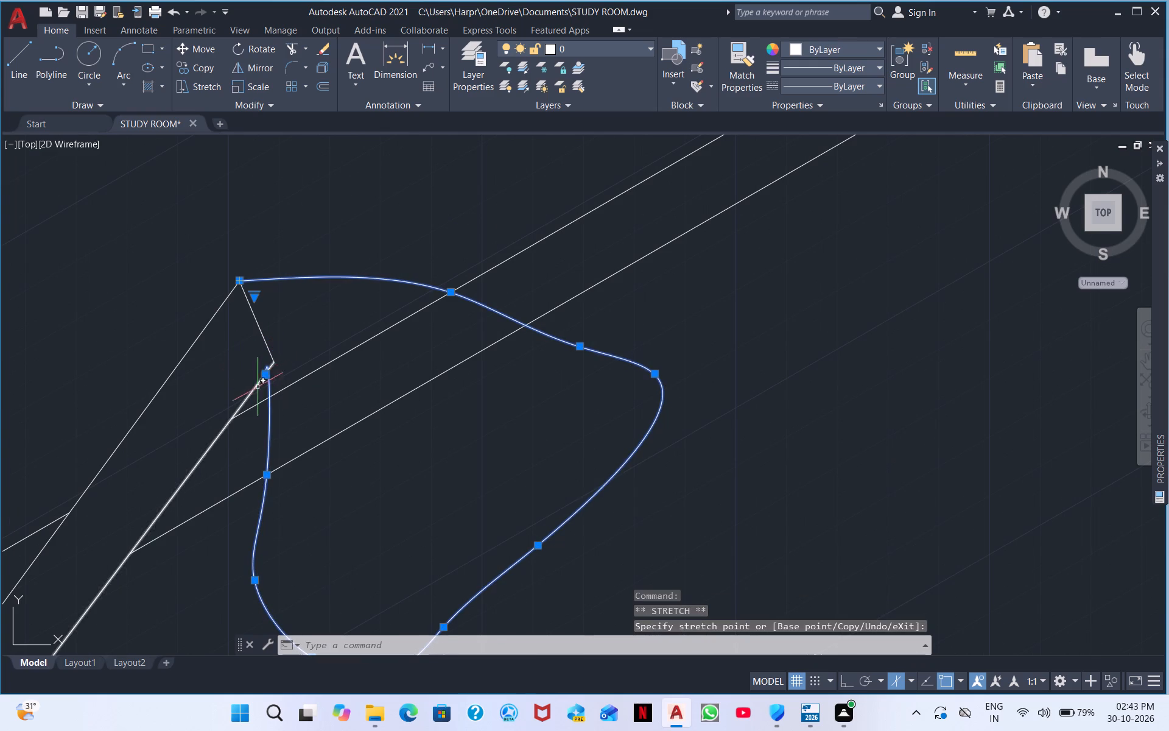
pyautogui.scroll(-2, 261, 395)
pyautogui.scroll(3, 272, 403)
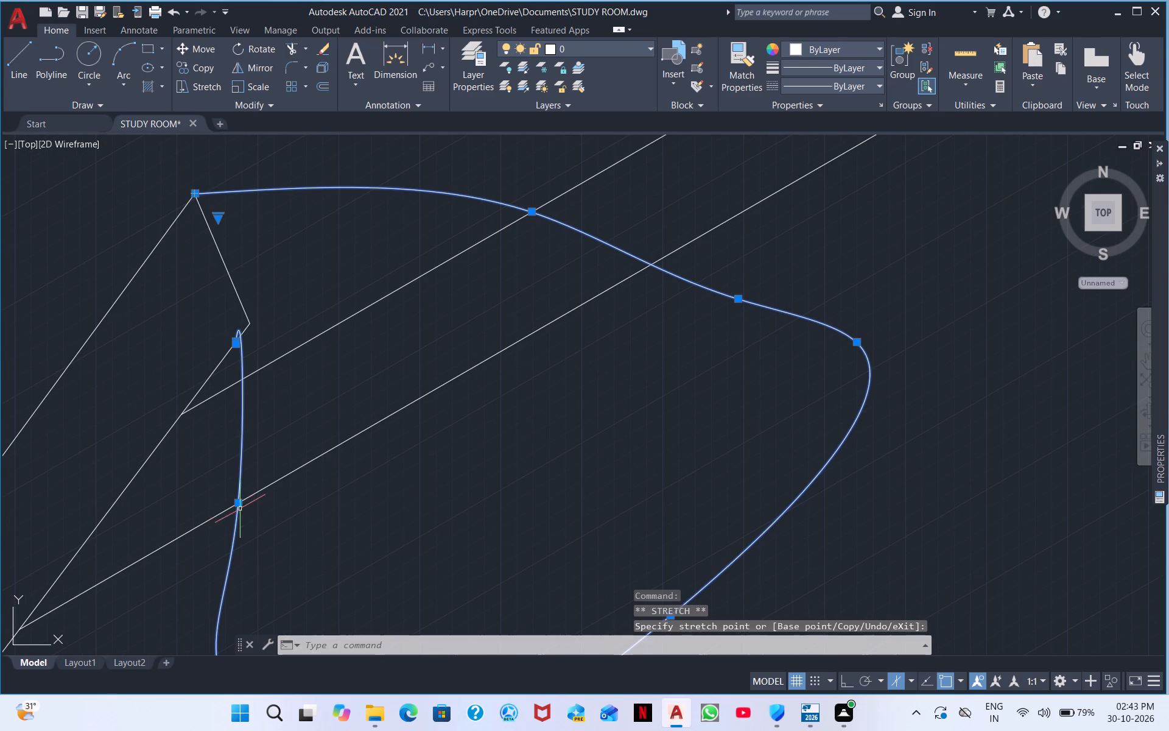
pyautogui.click(236, 503)
pyautogui.click(199, 529)
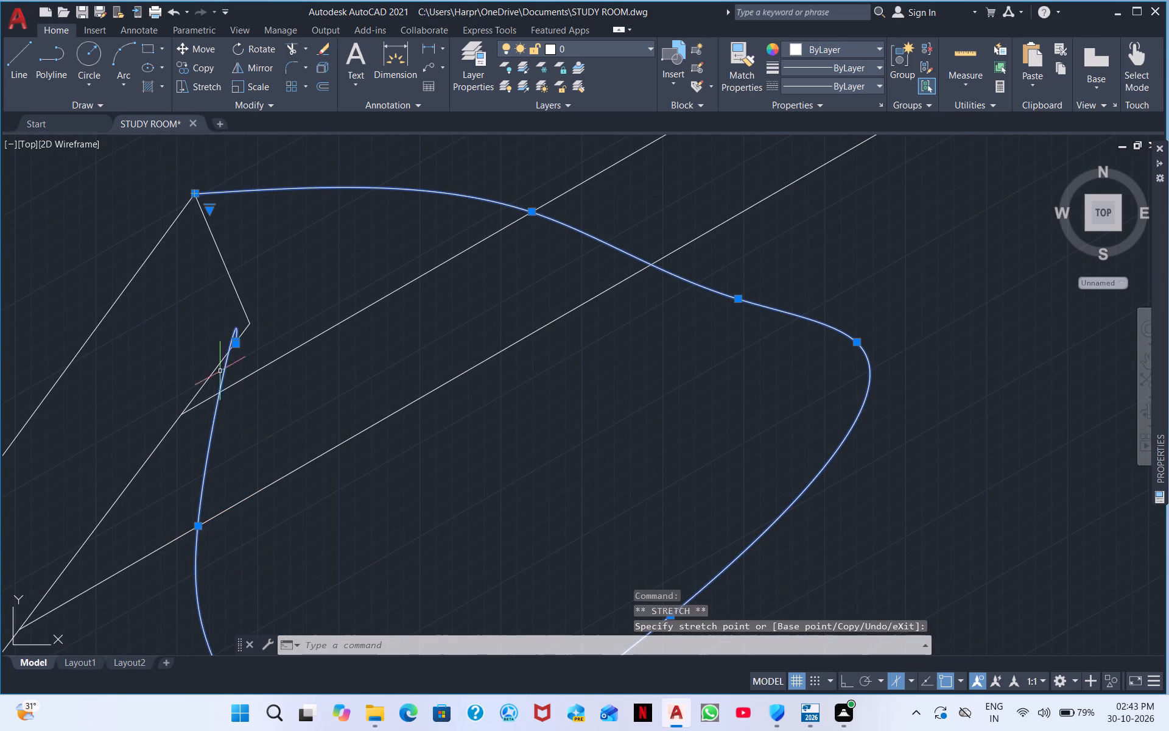
pyautogui.click(232, 345)
pyautogui.click(238, 338)
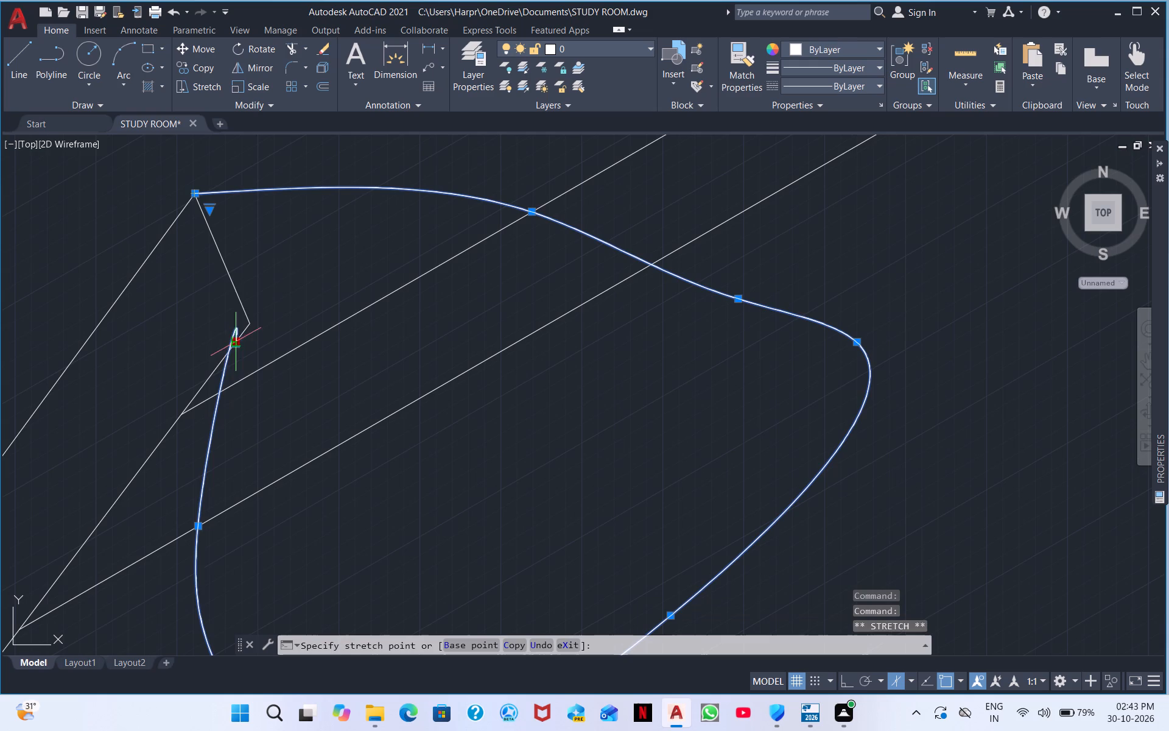
pyautogui.click(245, 323)
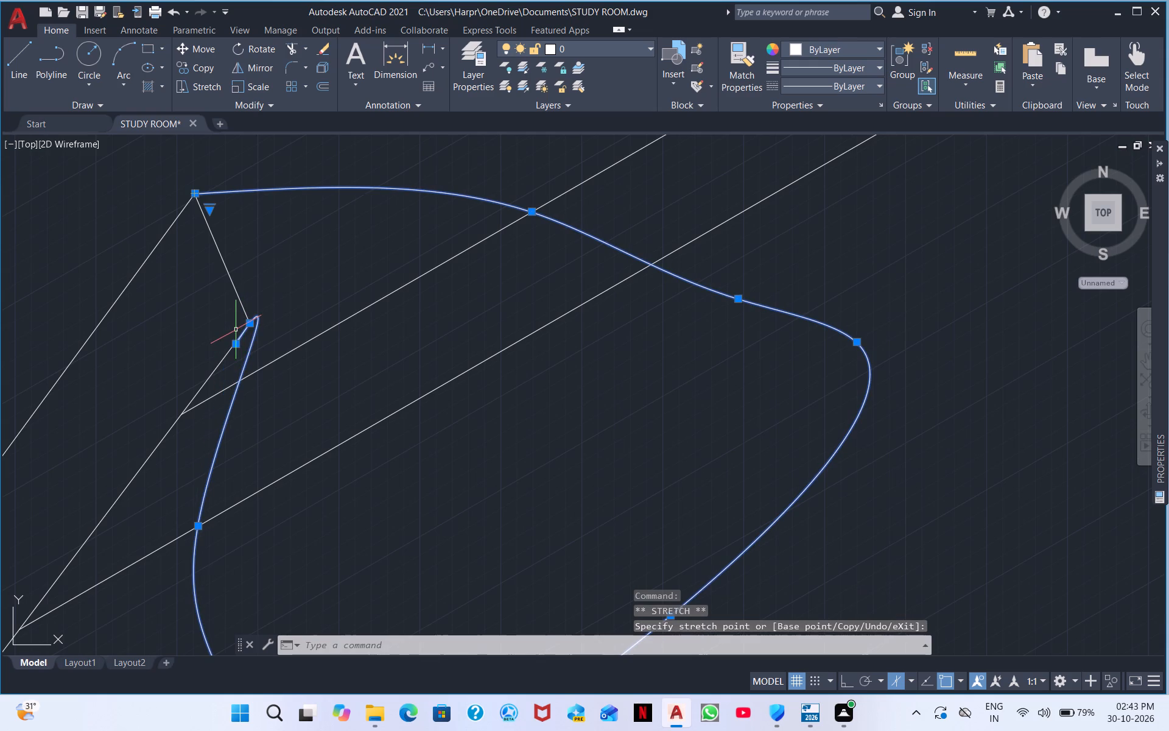
pyautogui.click(250, 323)
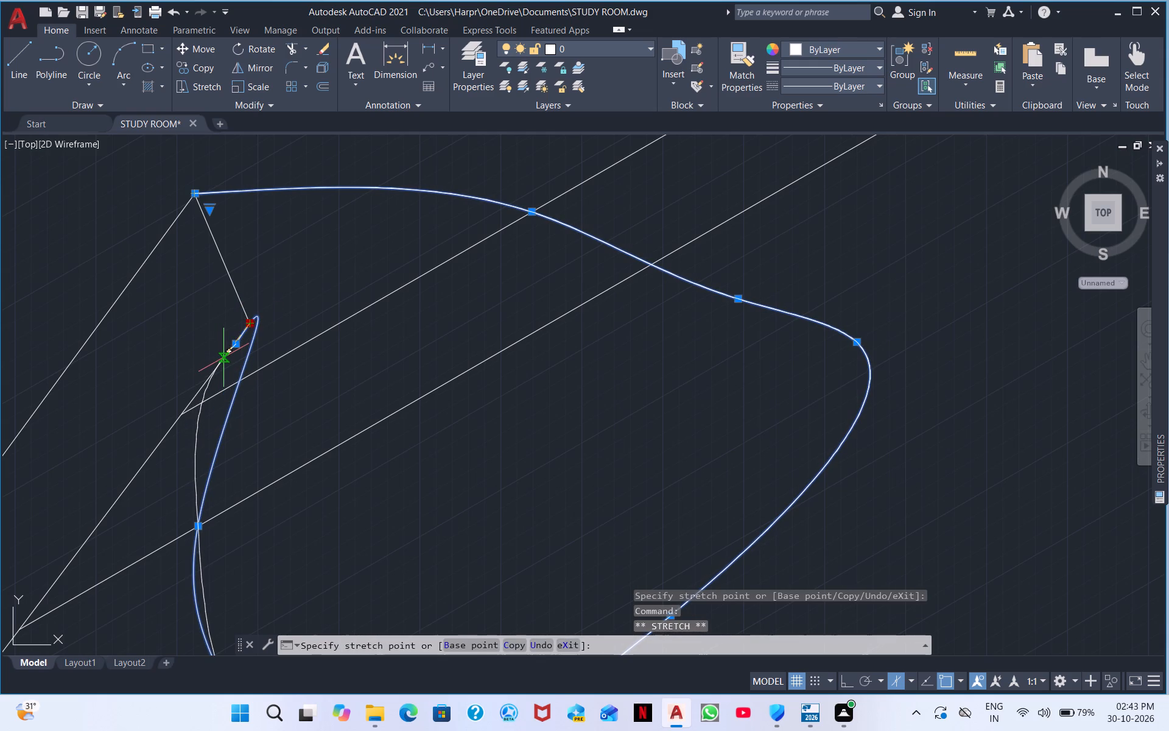
pyautogui.click(223, 358)
# Reshape the lamp head's top and outer tip by moving three fit points inward and down into a smoother, more compact curve.
pyautogui.scroll(-1, 223, 358)
pyautogui.scroll(-3, 275, 340)
pyautogui.moveTo(320, 338); pyautogui.dragTo(341, 250, button='middle')
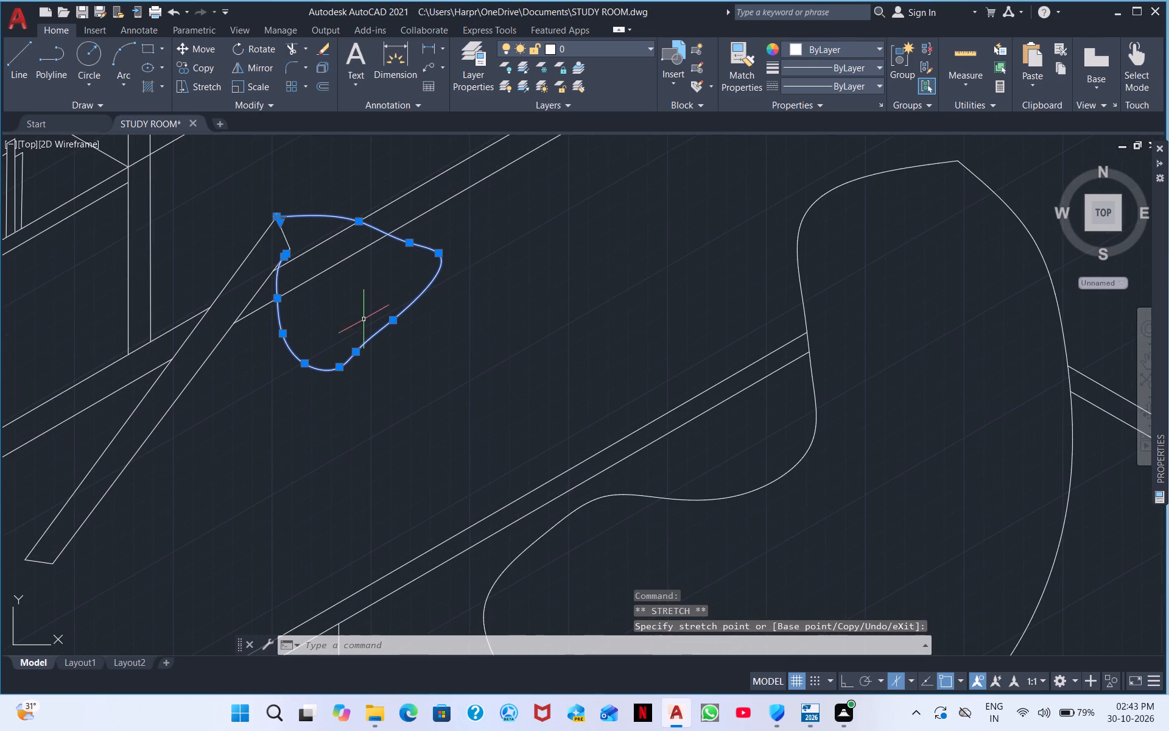
pyautogui.moveTo(407, 244); pyautogui.dragTo(398, 258)
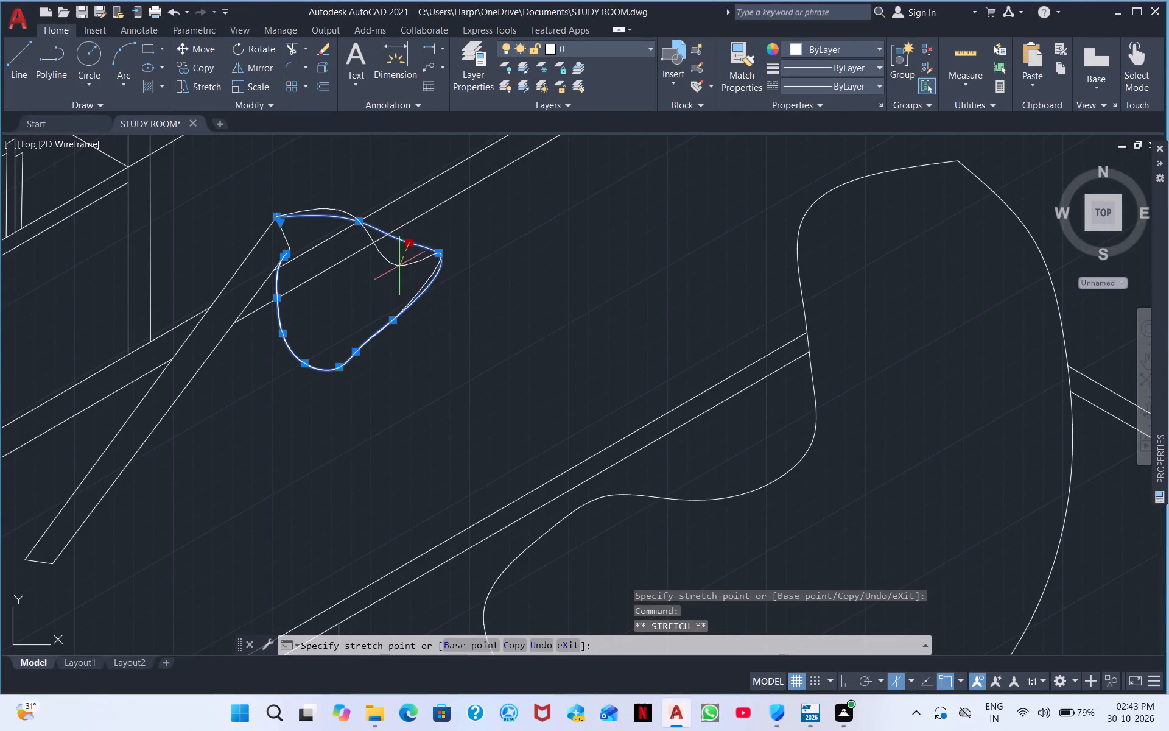
pyautogui.click(399, 266)
pyautogui.click(356, 219)
pyautogui.click(345, 239)
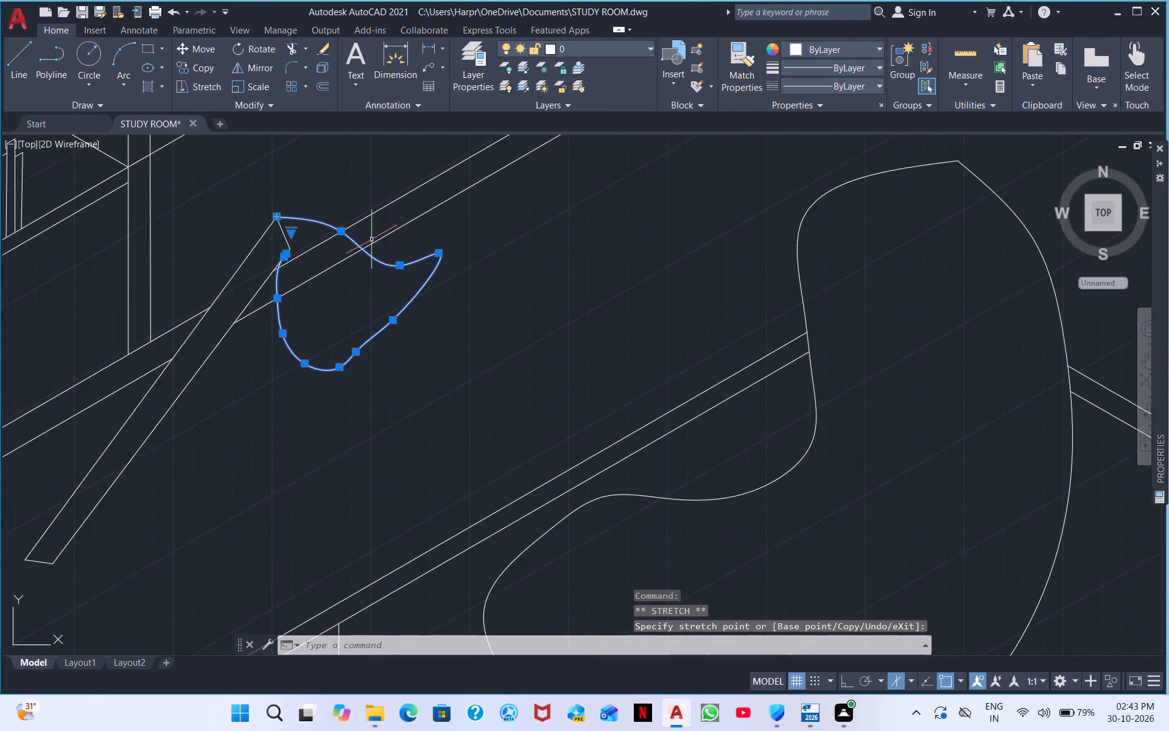
pyautogui.click(439, 250)
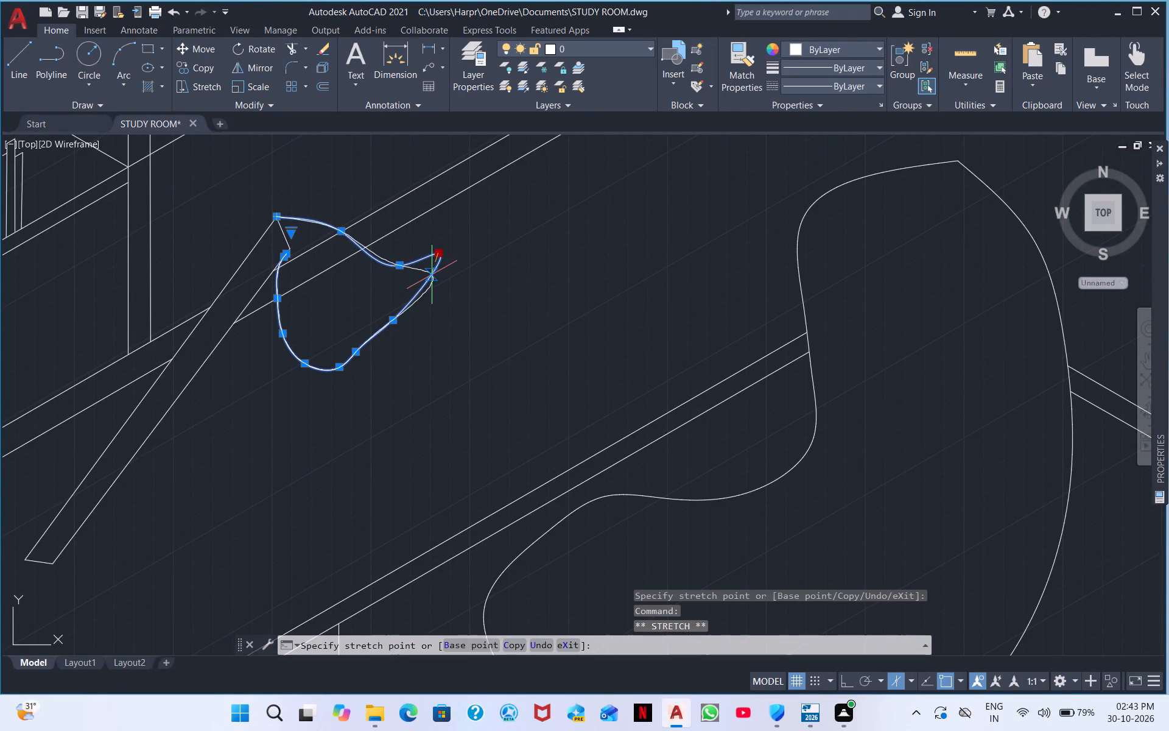
pyautogui.click(418, 291)
pyautogui.scroll(-1, 339, 278)
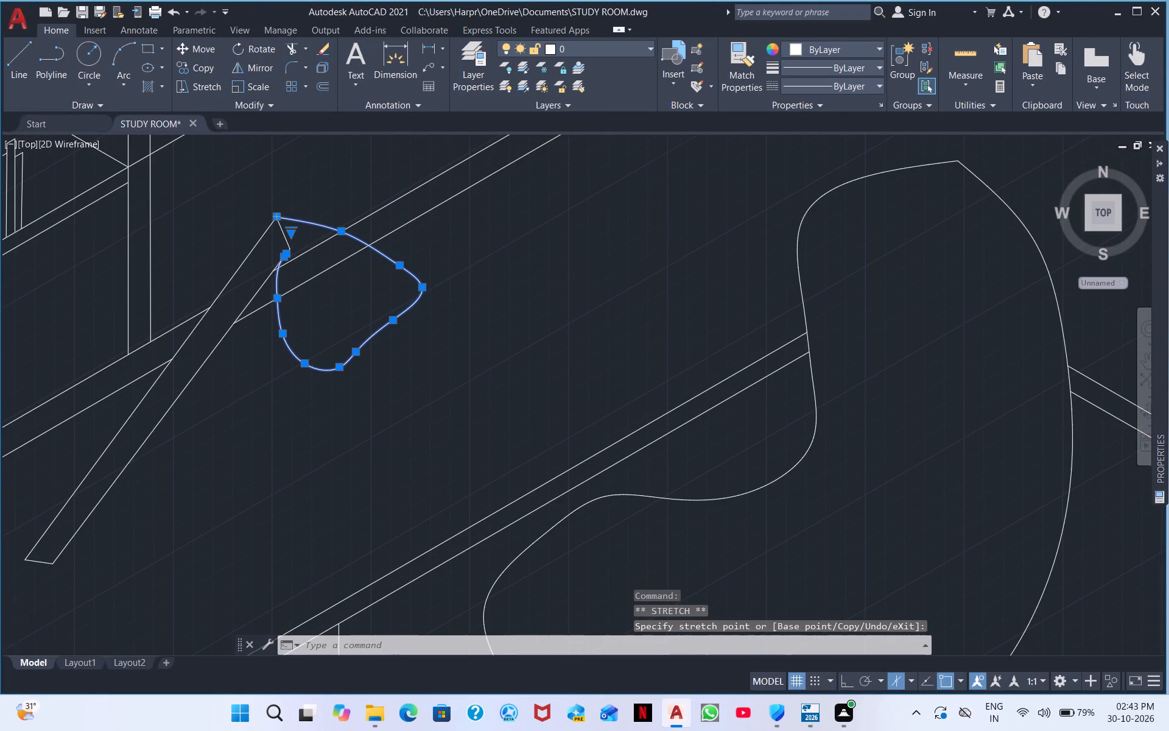
pyautogui.moveTo(272, 306); pyautogui.dragTo(260, 344, button='middle')
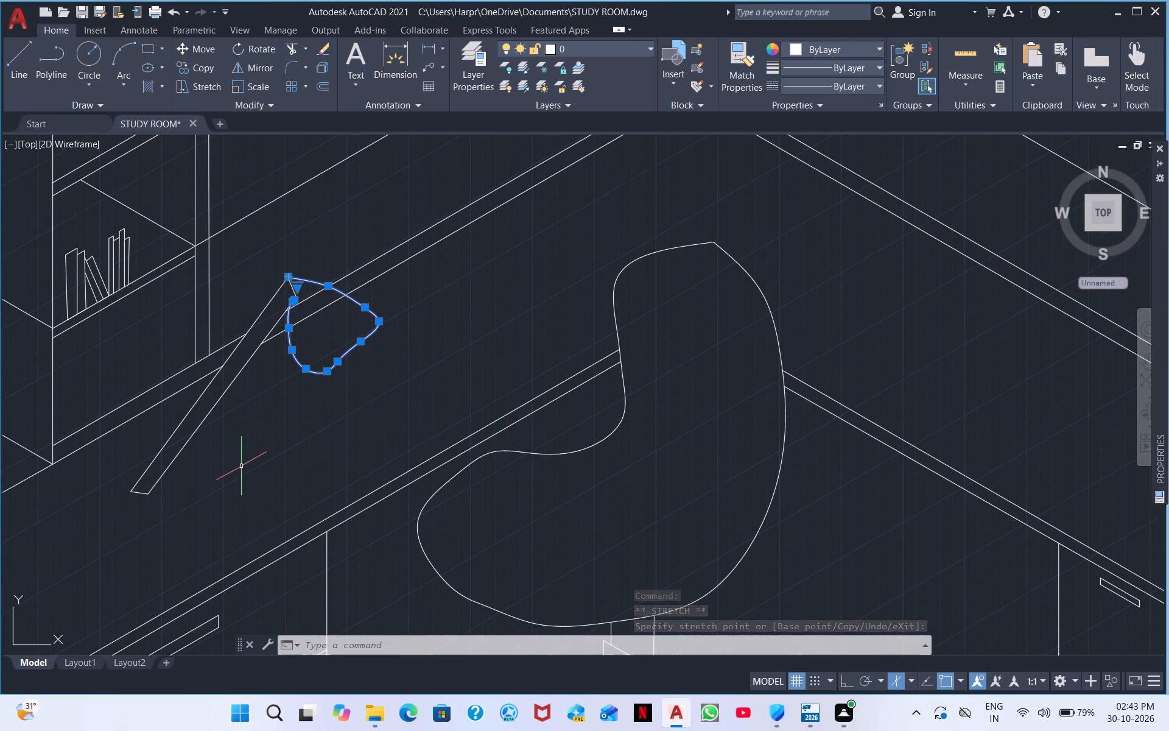
pyautogui.press('Escape')
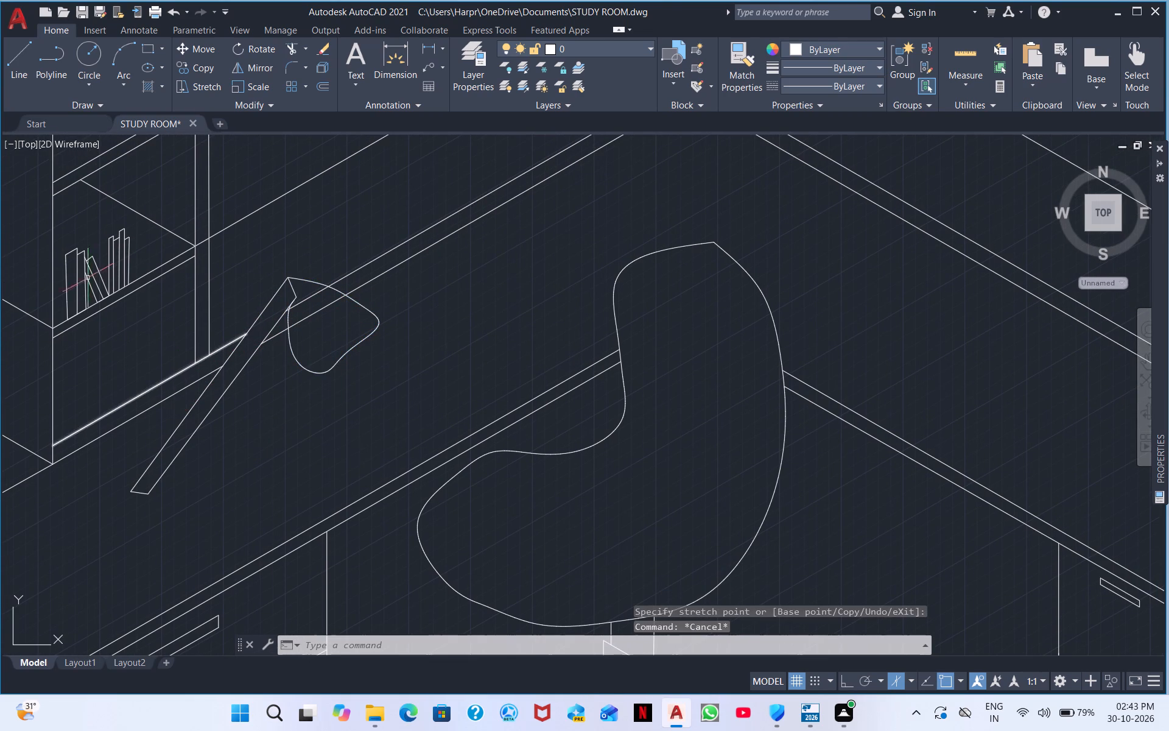
# Draw a rounded lamp-base outline with a fit-point spline from the slanted bar's lower end corner, looping around its foot and back to that corner.
pyautogui.rightClick(272, 520)
pyautogui.click(364, 241)
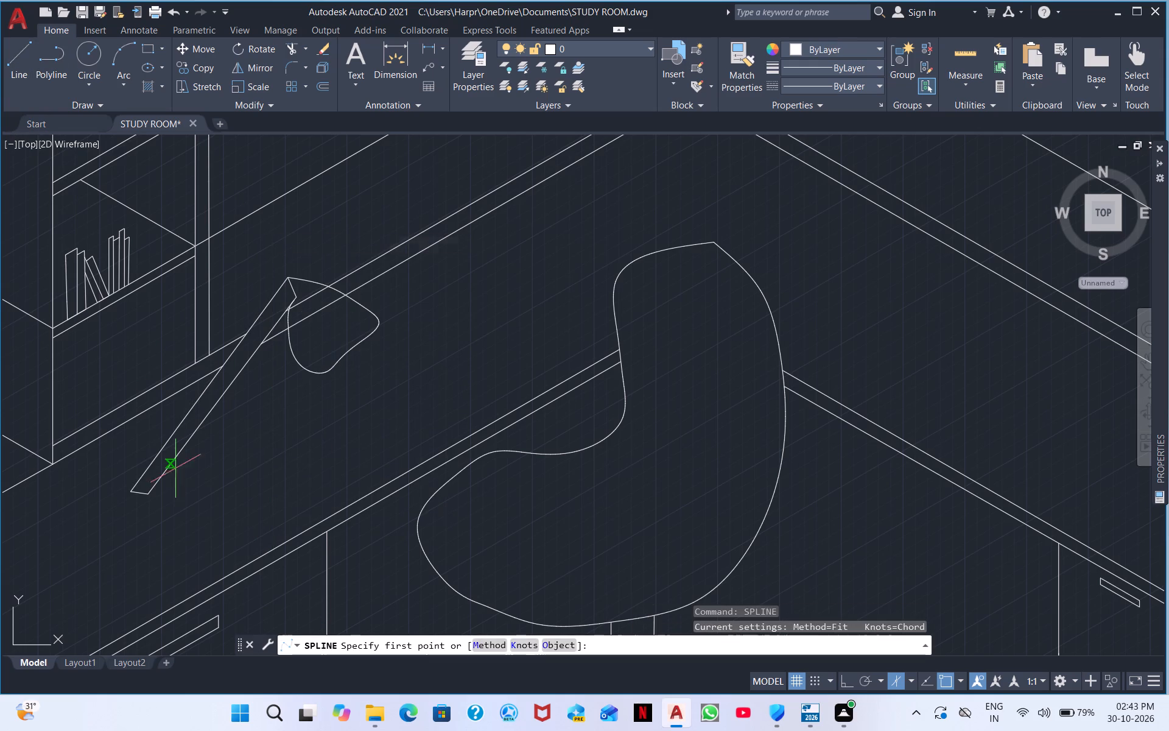
pyautogui.click(127, 491)
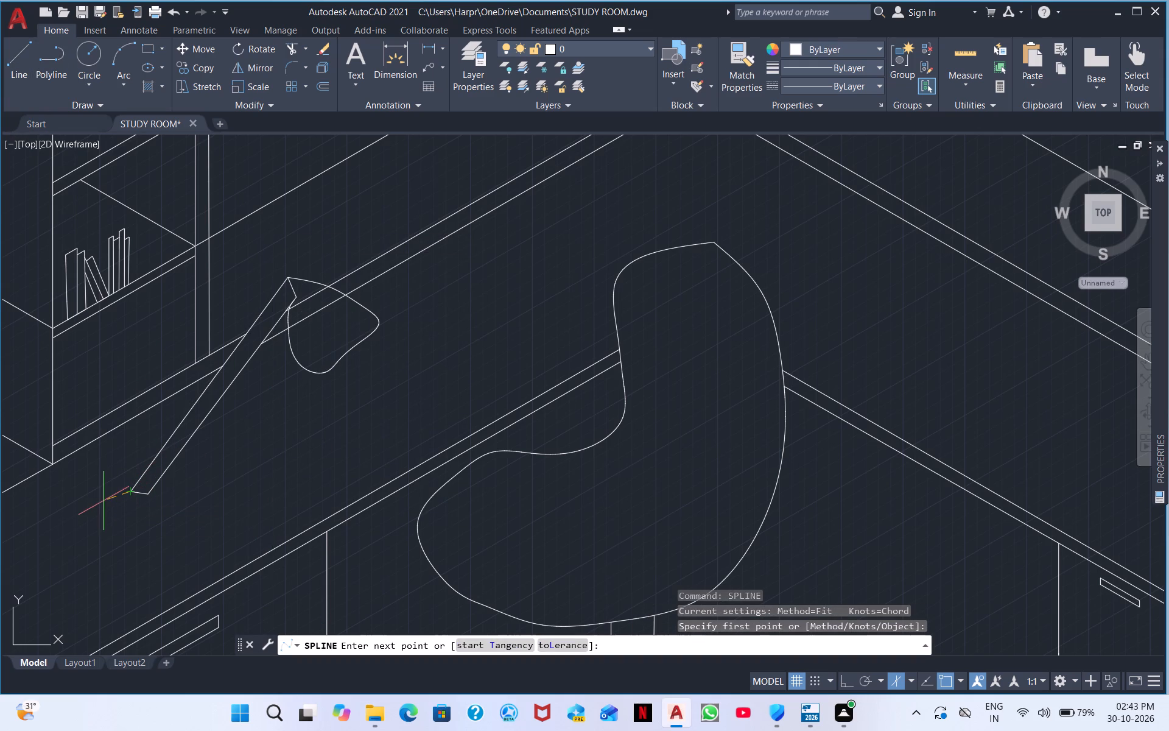
pyautogui.click(113, 500)
pyautogui.click(96, 515)
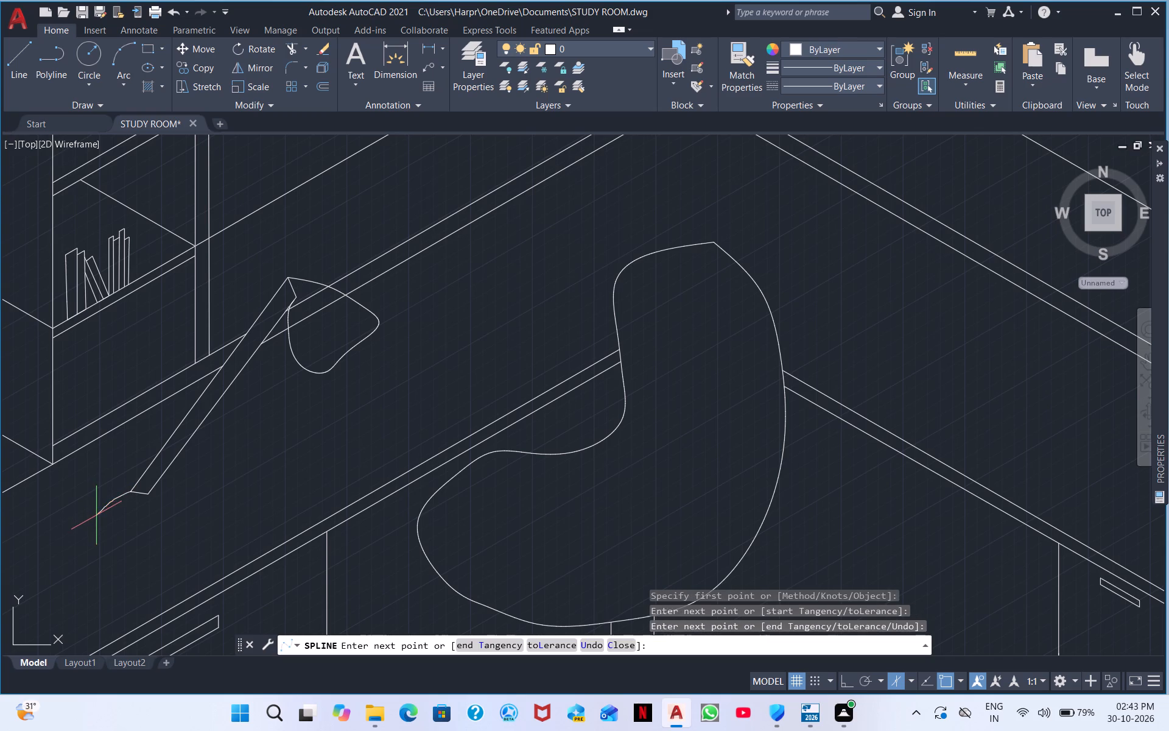
pyautogui.click(110, 536)
pyautogui.click(149, 530)
pyautogui.click(178, 518)
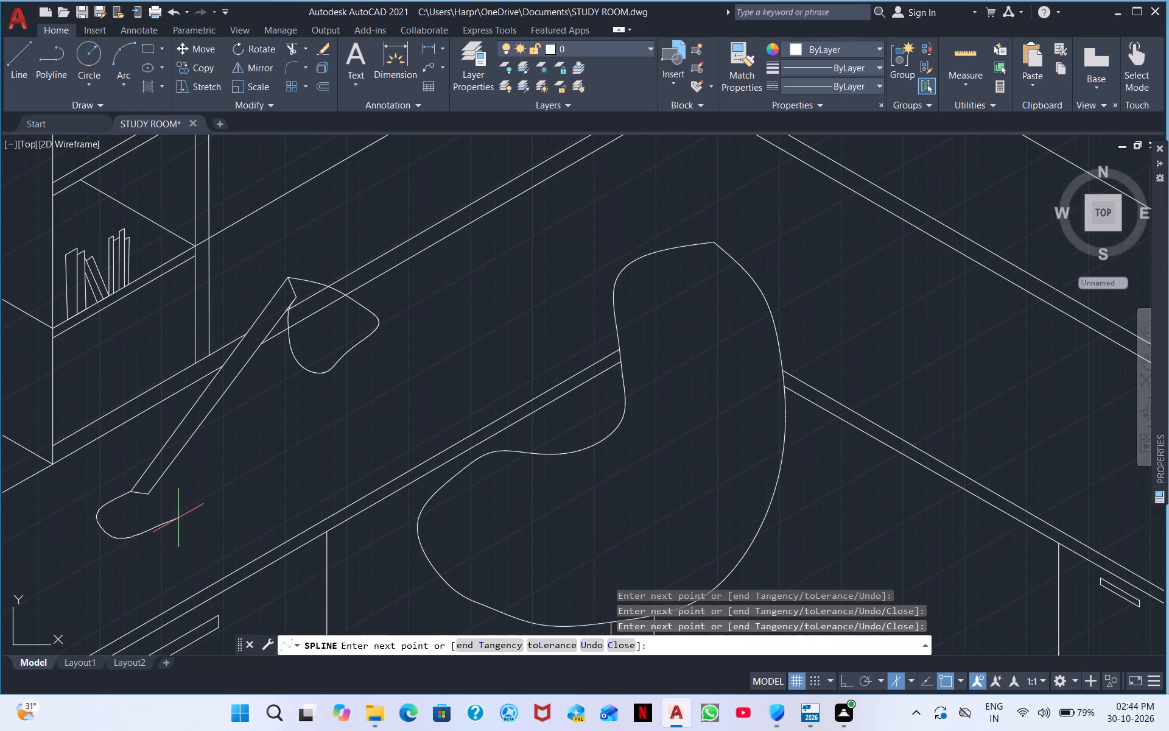
pyautogui.click(198, 500)
pyautogui.click(188, 489)
pyautogui.click(178, 484)
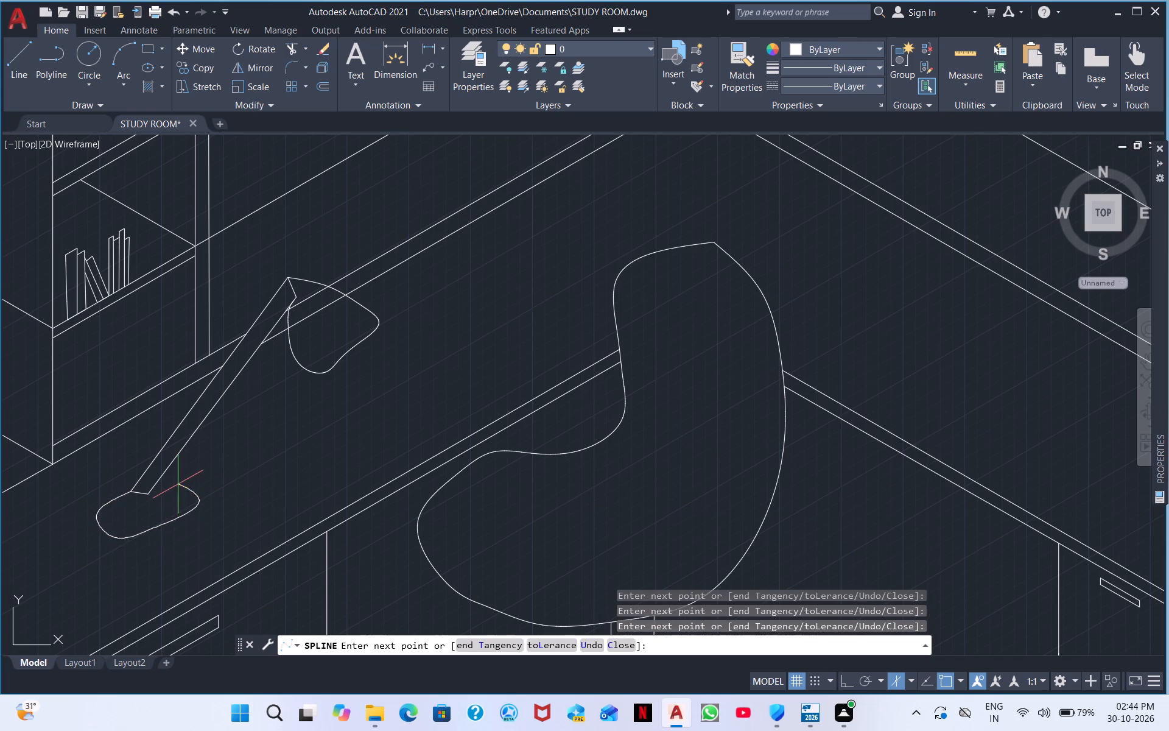
pyautogui.click(172, 483)
pyautogui.click(167, 481)
pyautogui.scroll(2, 155, 473)
pyautogui.moveTo(169, 491); pyautogui.dragTo(178, 546, button='middle')
pyautogui.click(135, 554)
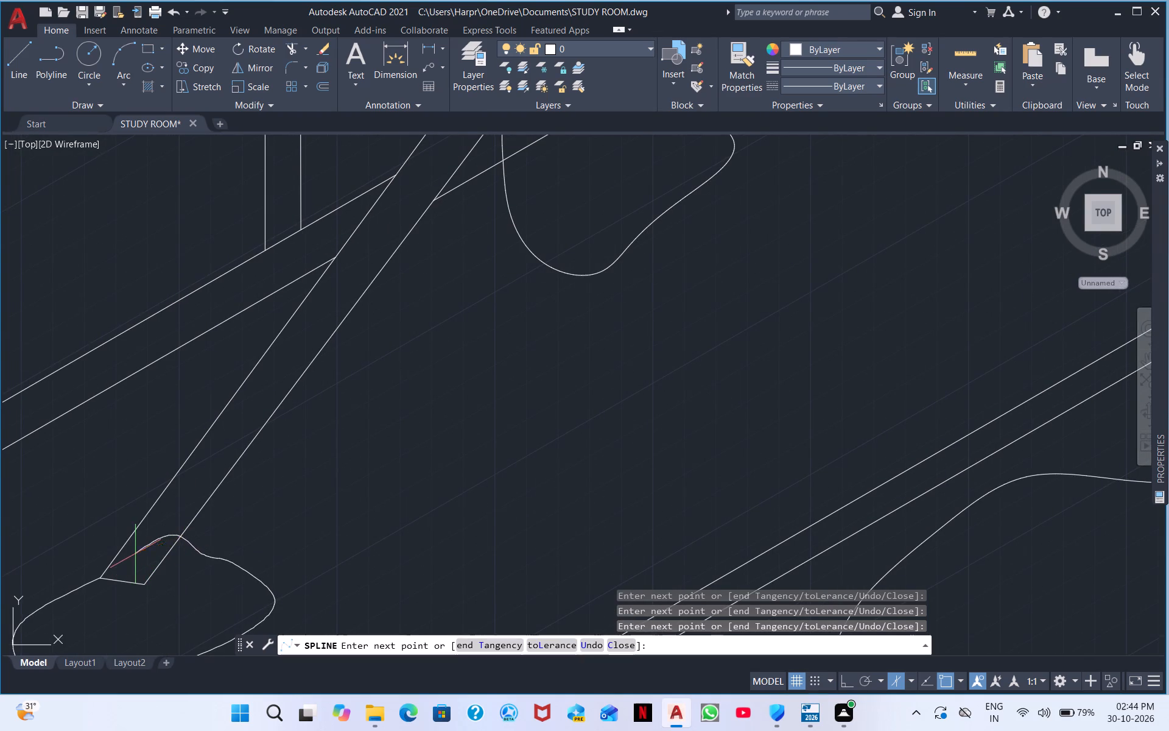
pyautogui.click(100, 577)
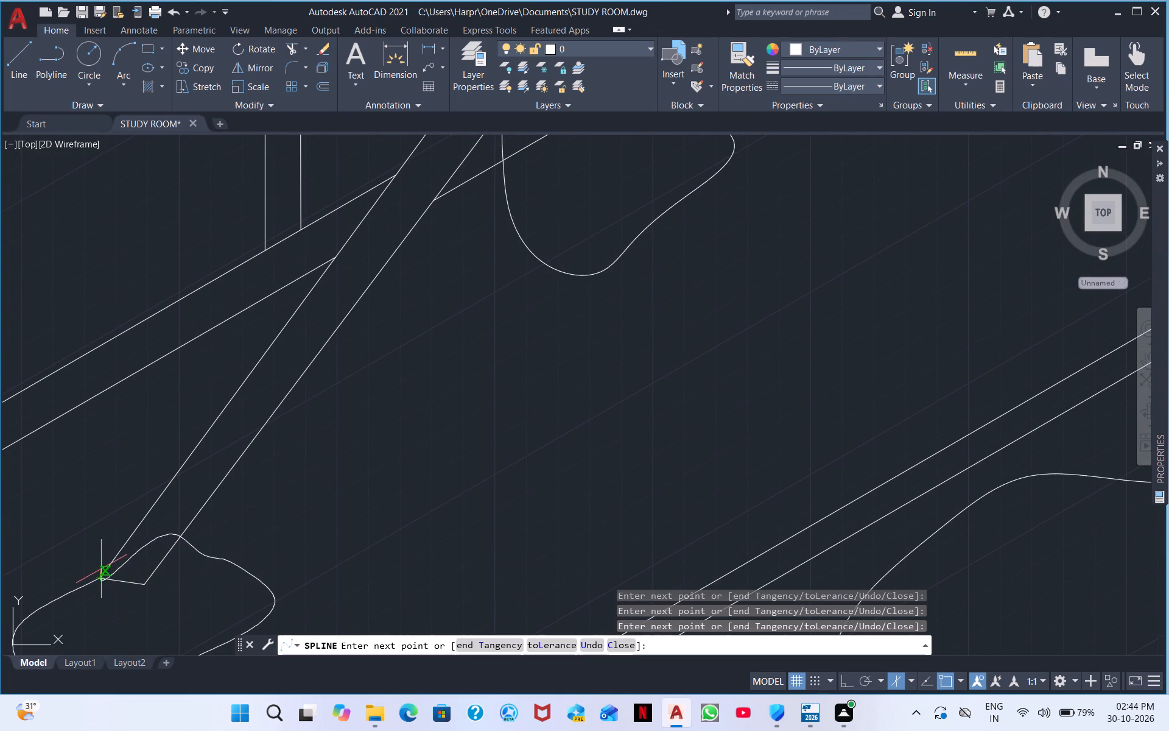
pyautogui.rightClick(101, 569)
pyautogui.click(154, 350)
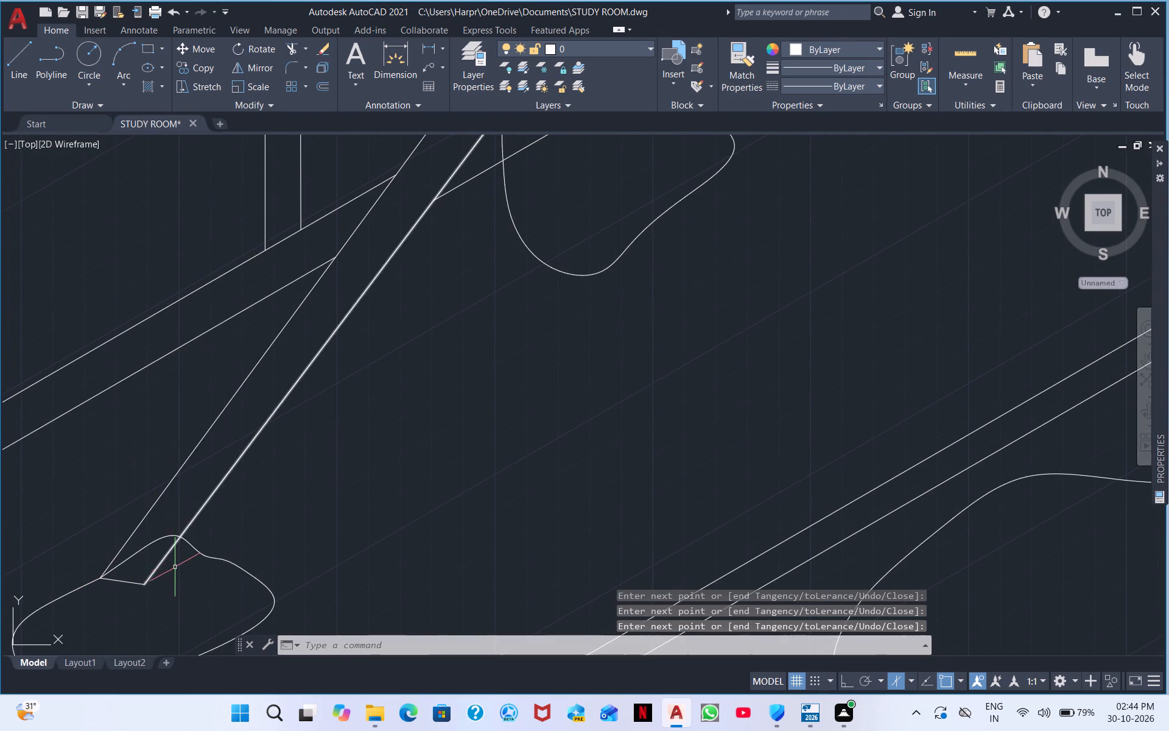
# Lower the lamp-base spline's bump across the slanted bar by stretching three upper fit points down and outward.
pyautogui.scroll(4, 161, 548)
pyautogui.scroll(-3, 161, 544)
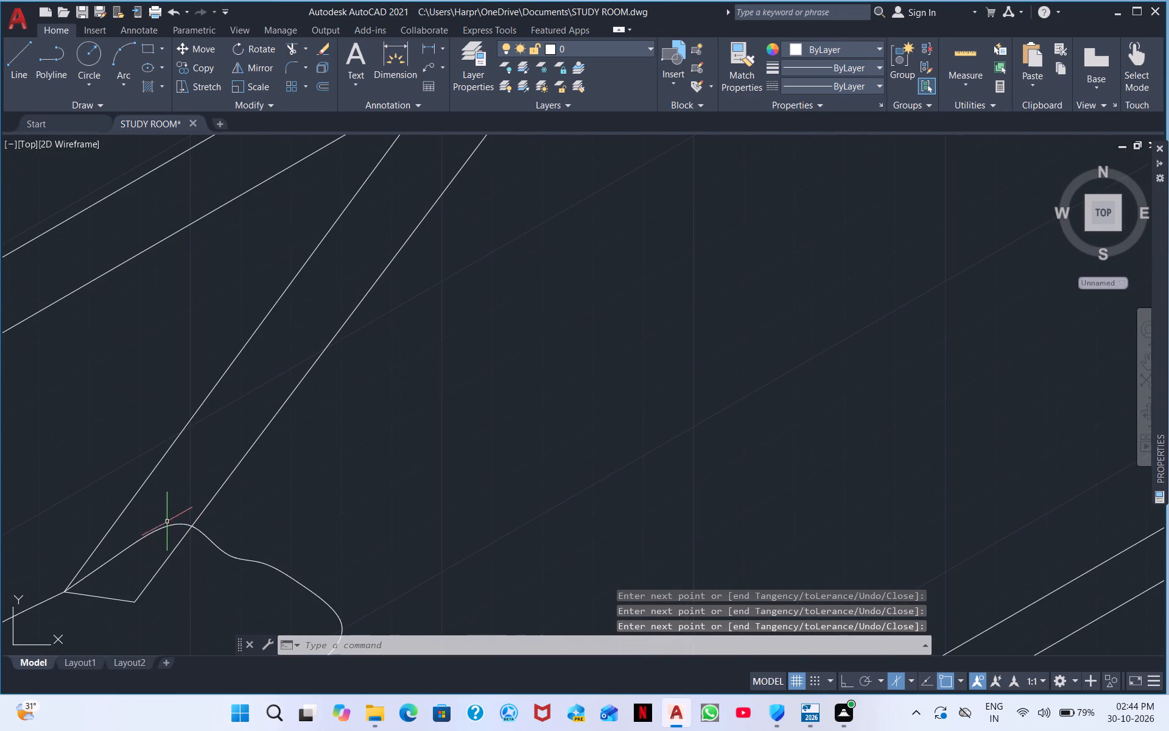
pyautogui.click(167, 521)
pyautogui.click(180, 522)
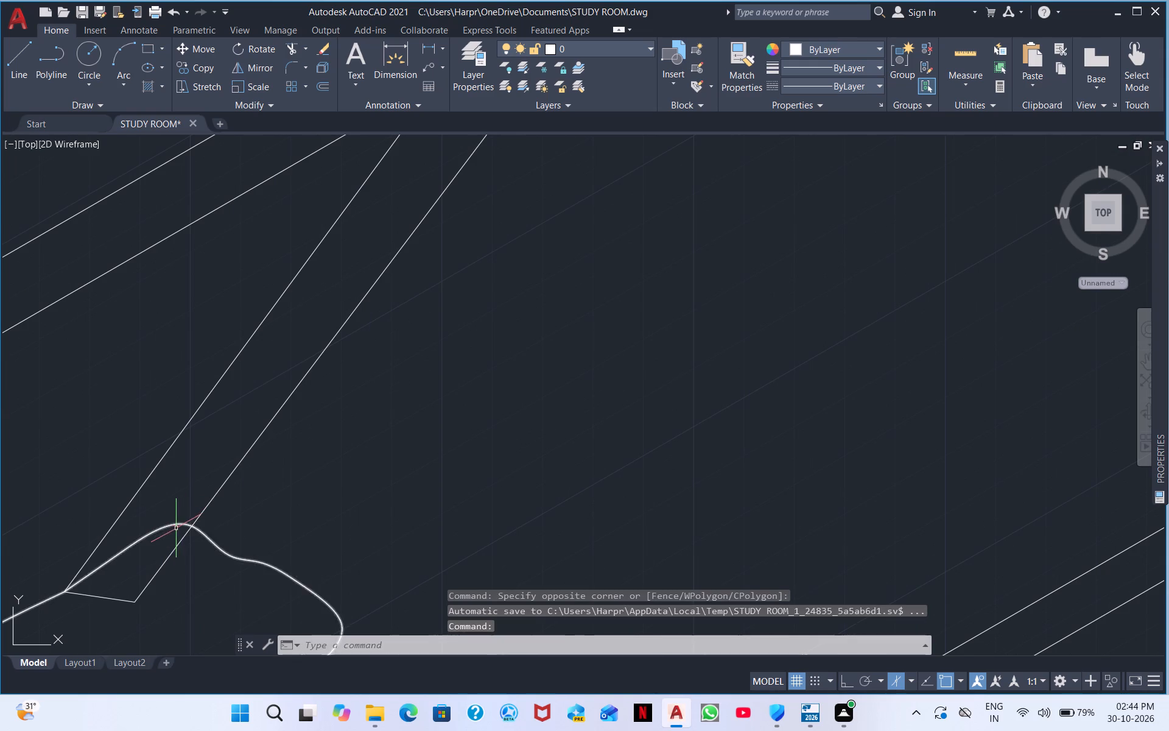
pyautogui.click(176, 528)
pyautogui.click(164, 512)
pyautogui.moveTo(223, 539); pyautogui.dragTo(420, 487, button='middle')
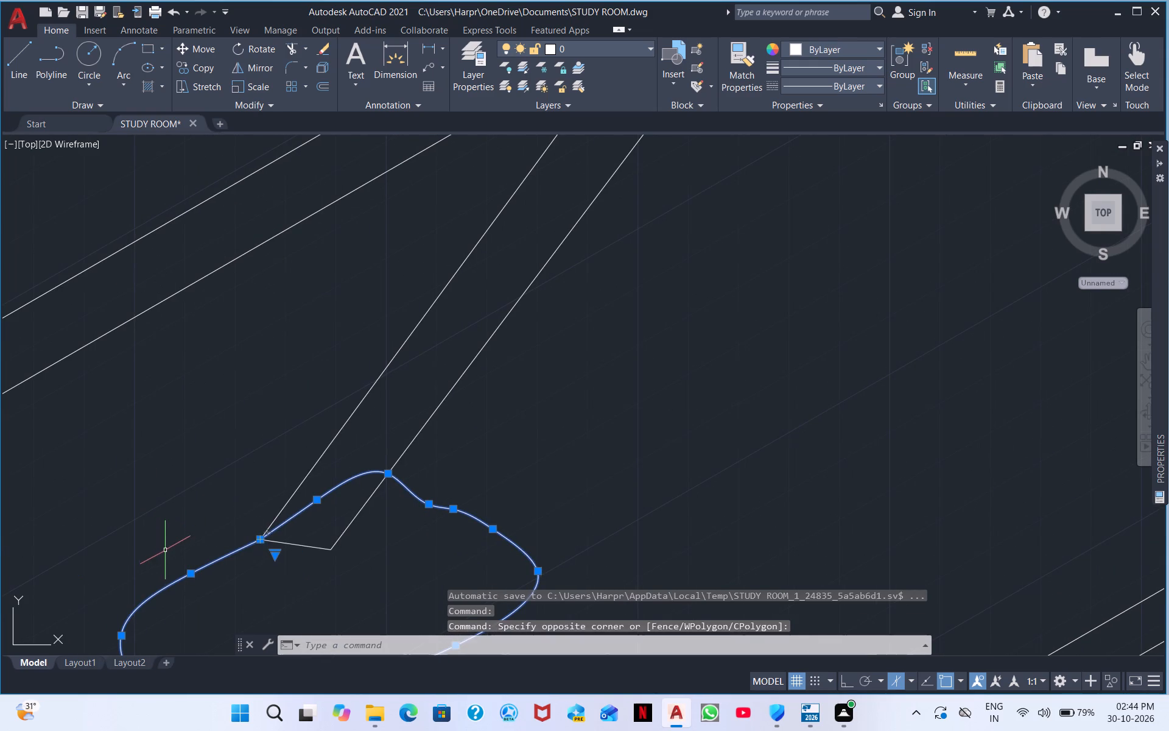
pyautogui.click(259, 544)
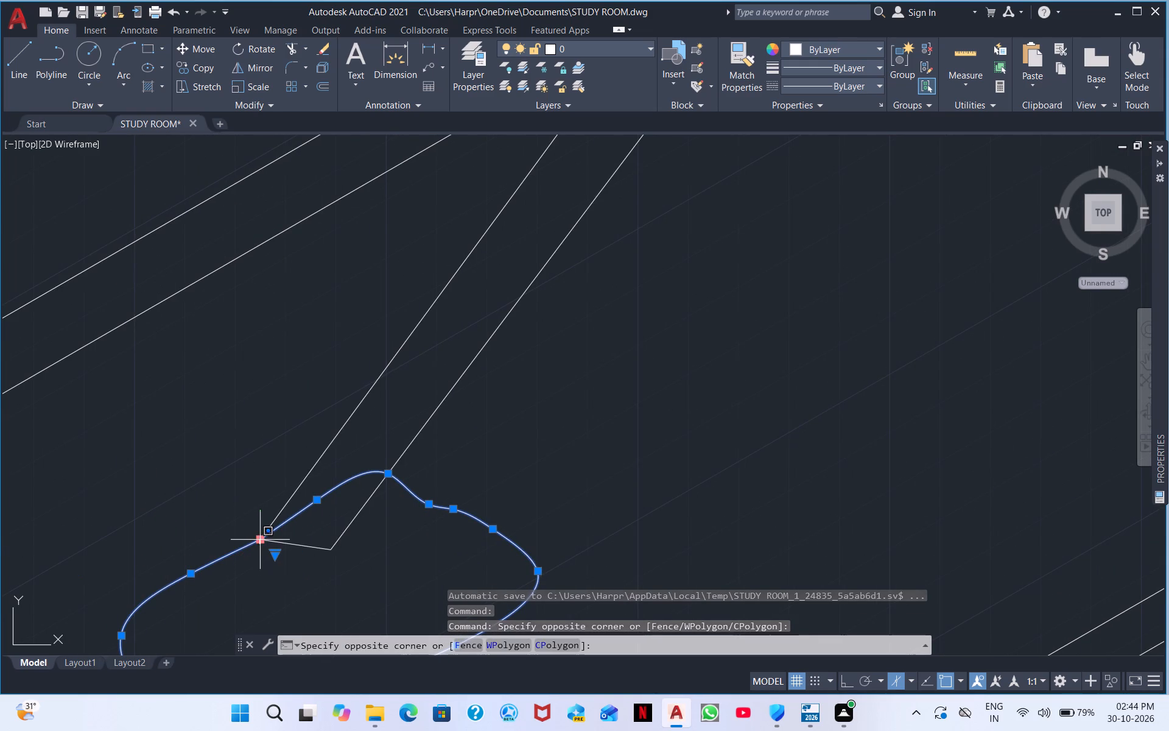
pyautogui.click(259, 538)
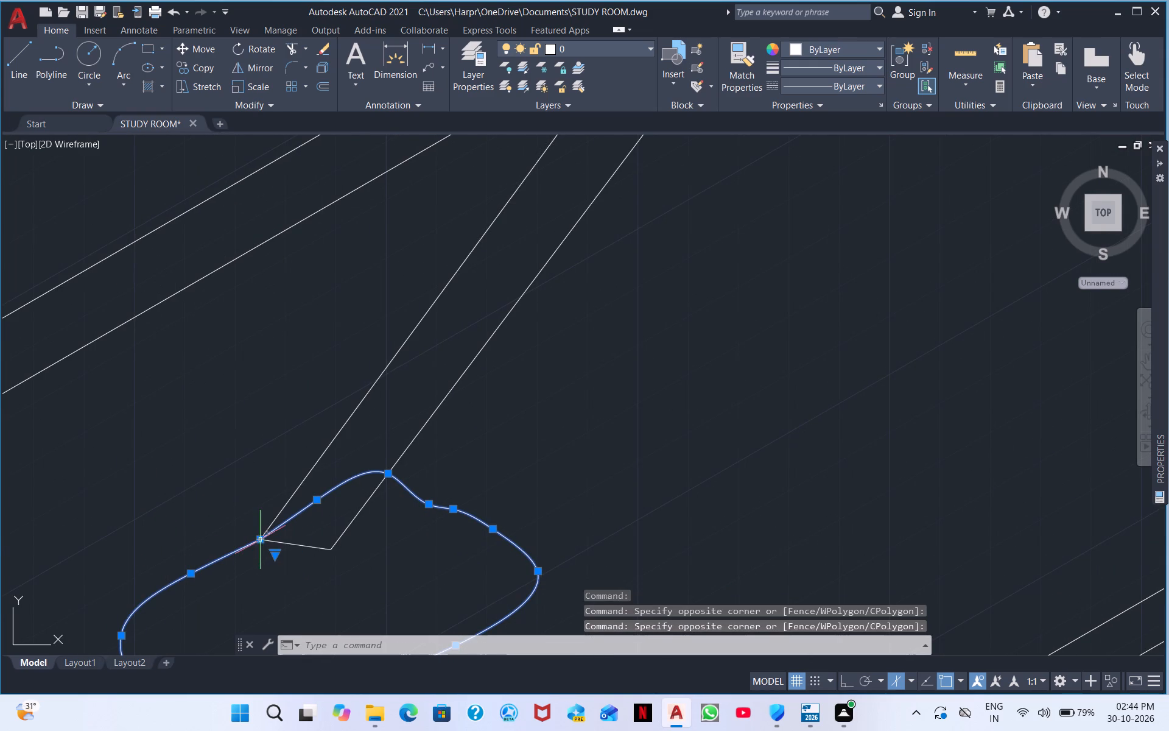
pyautogui.click(318, 497)
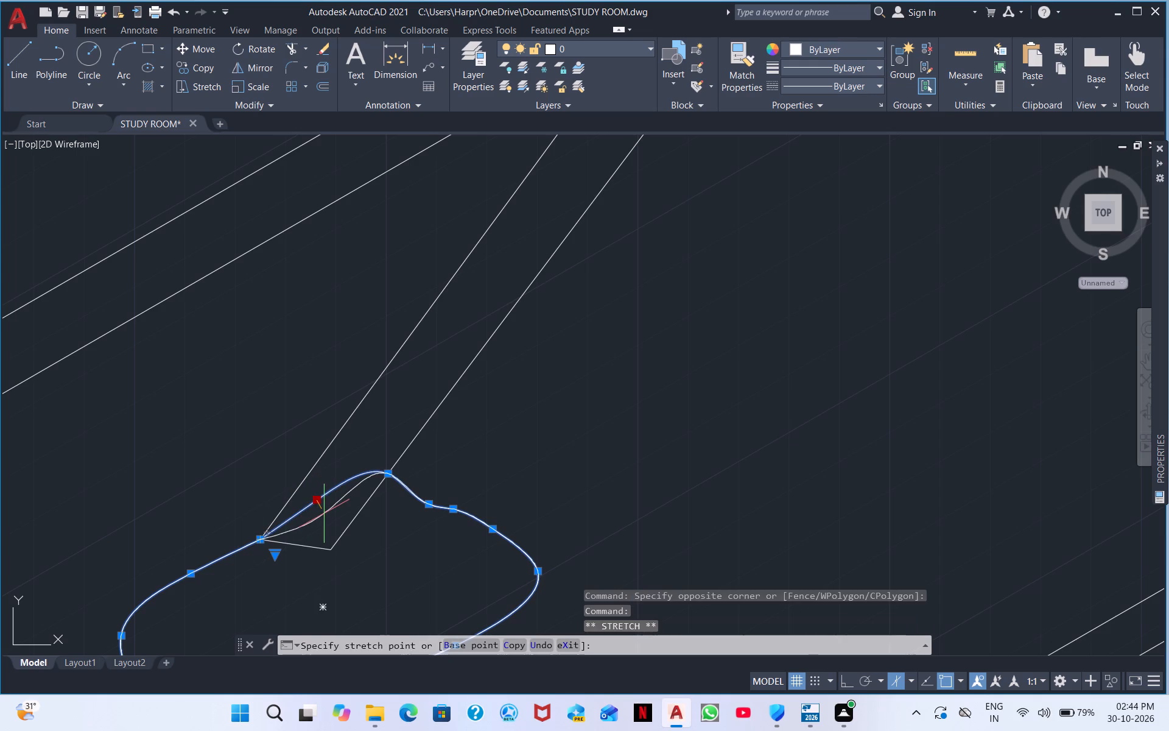
pyautogui.click(324, 514)
pyautogui.click(387, 474)
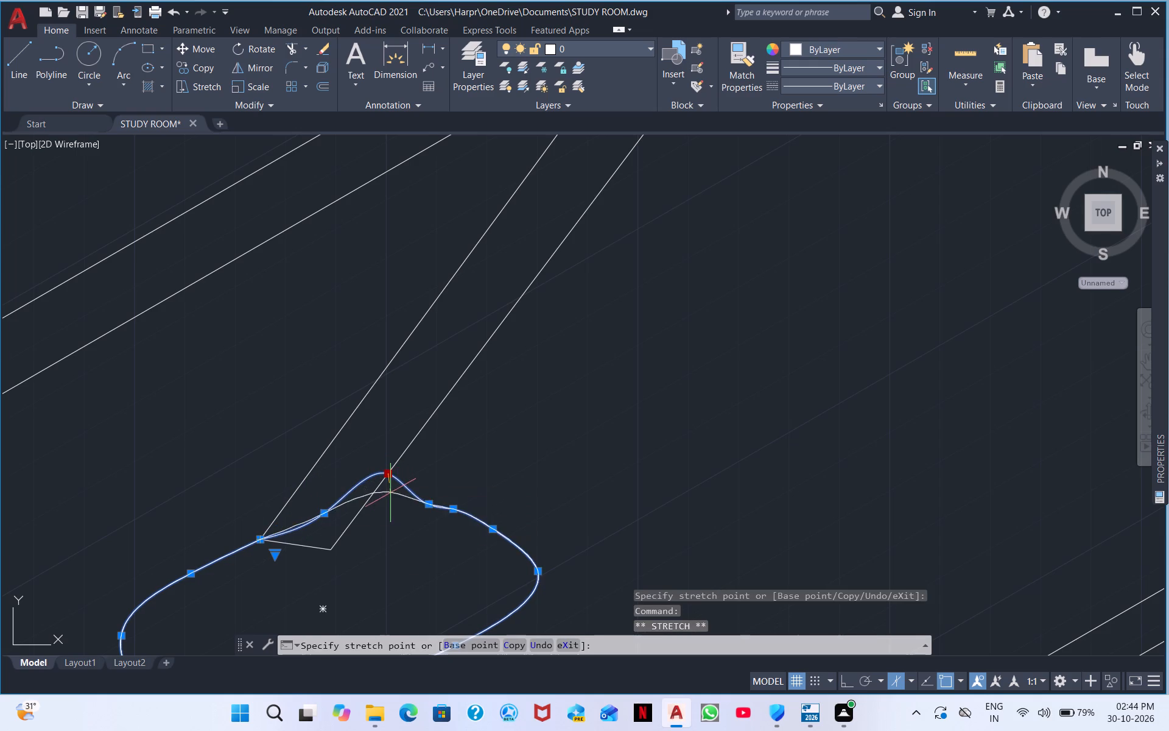
pyautogui.click(415, 510)
pyautogui.click(428, 503)
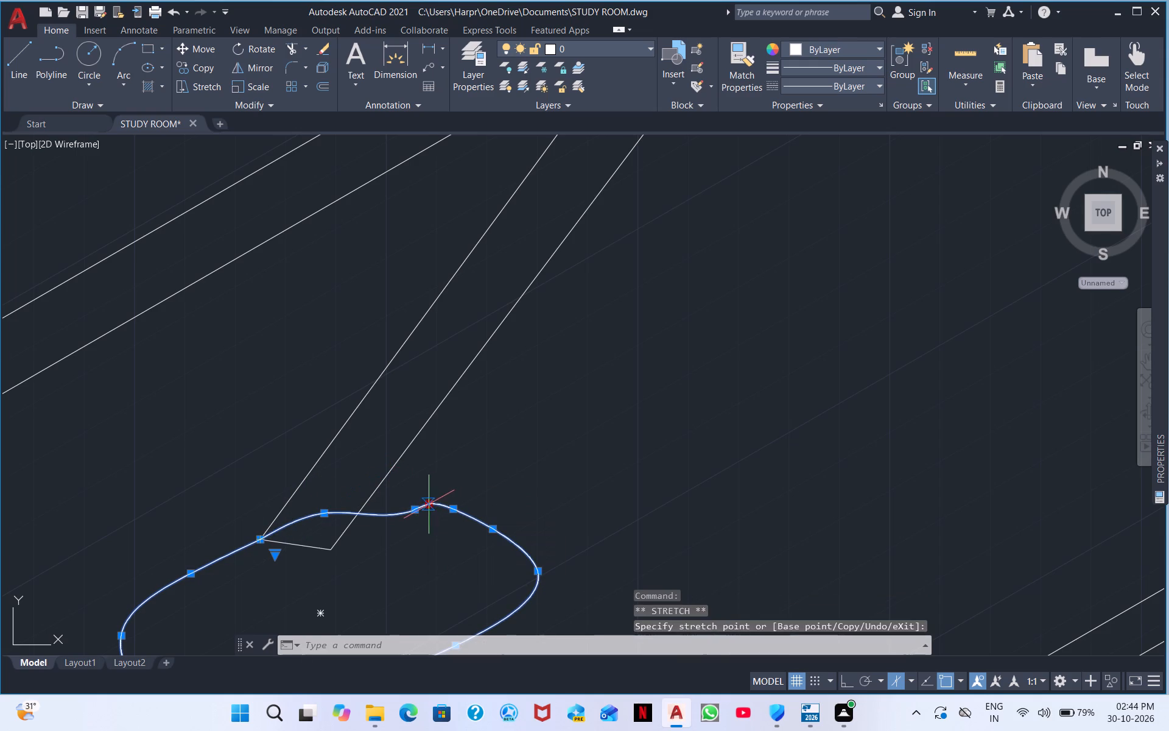
pyautogui.click(445, 526)
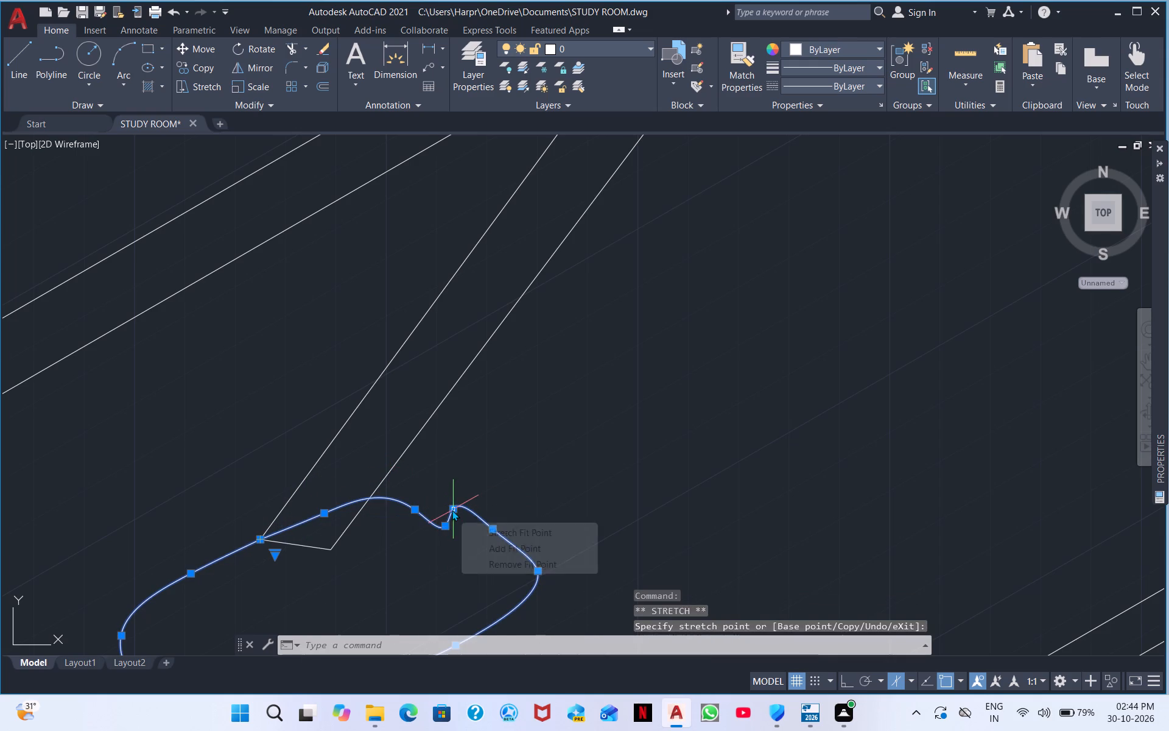
# Round the lamp base's outer end by stretching three fit points outward and down around the tip.
pyautogui.click(452, 510)
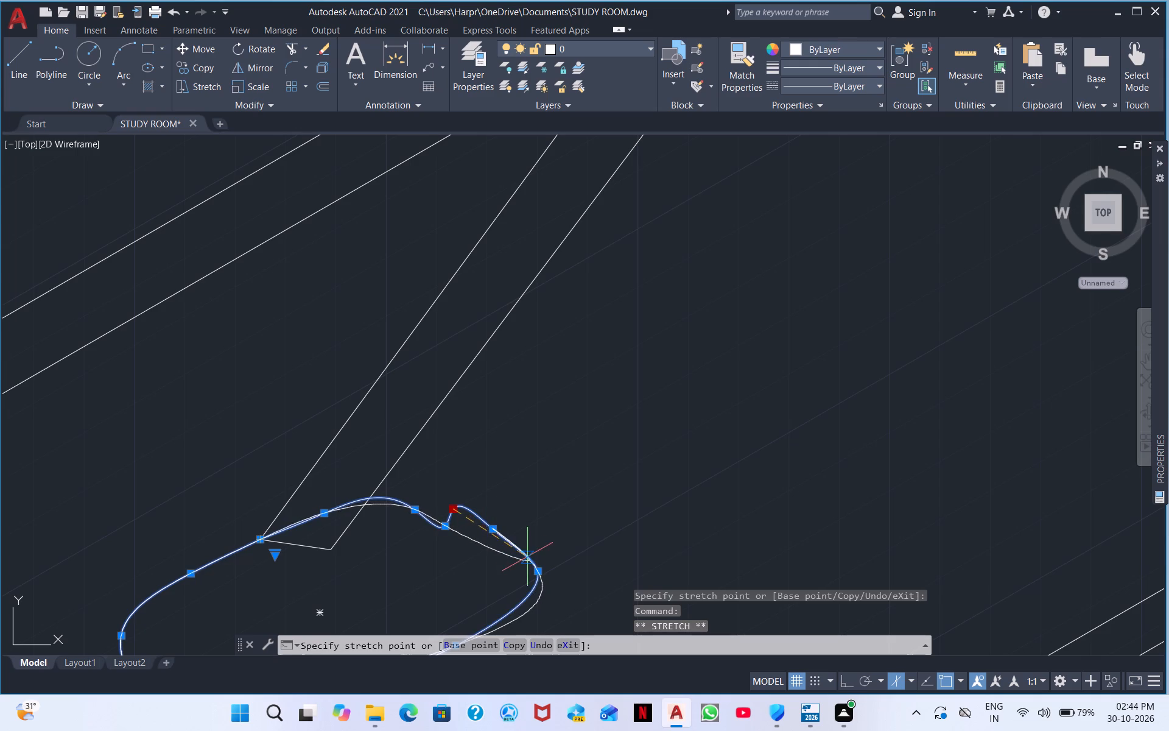
pyautogui.click(528, 558)
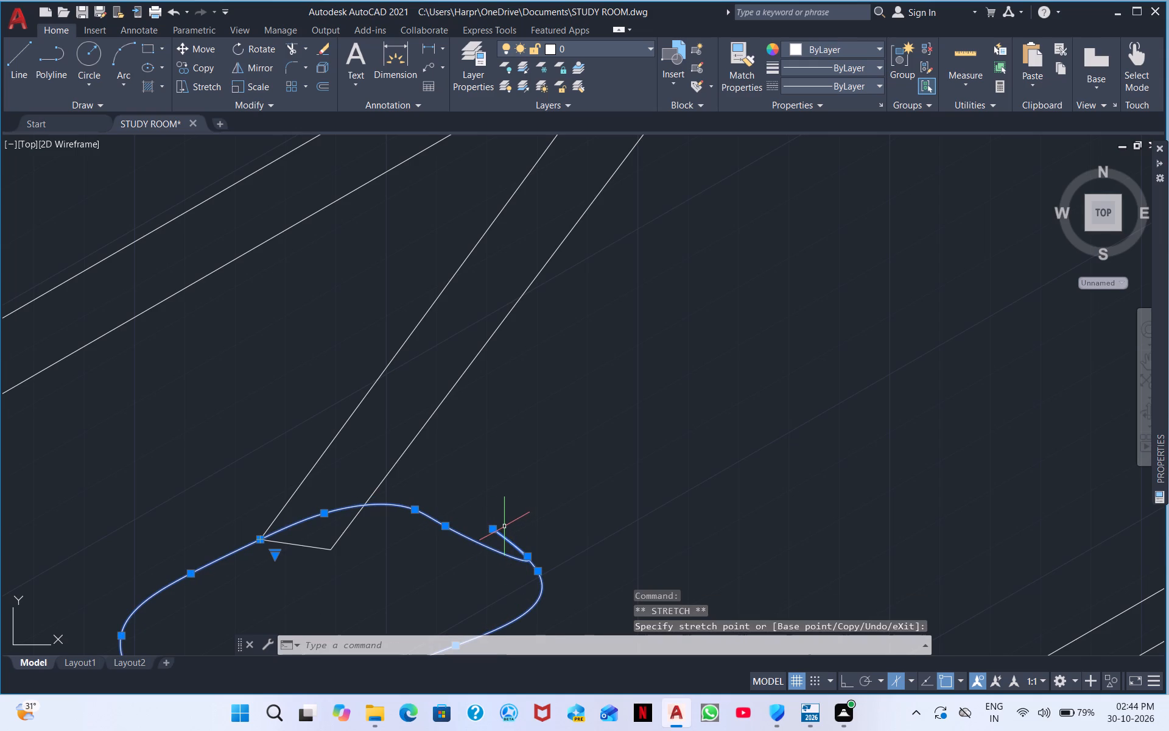
pyautogui.click(494, 532)
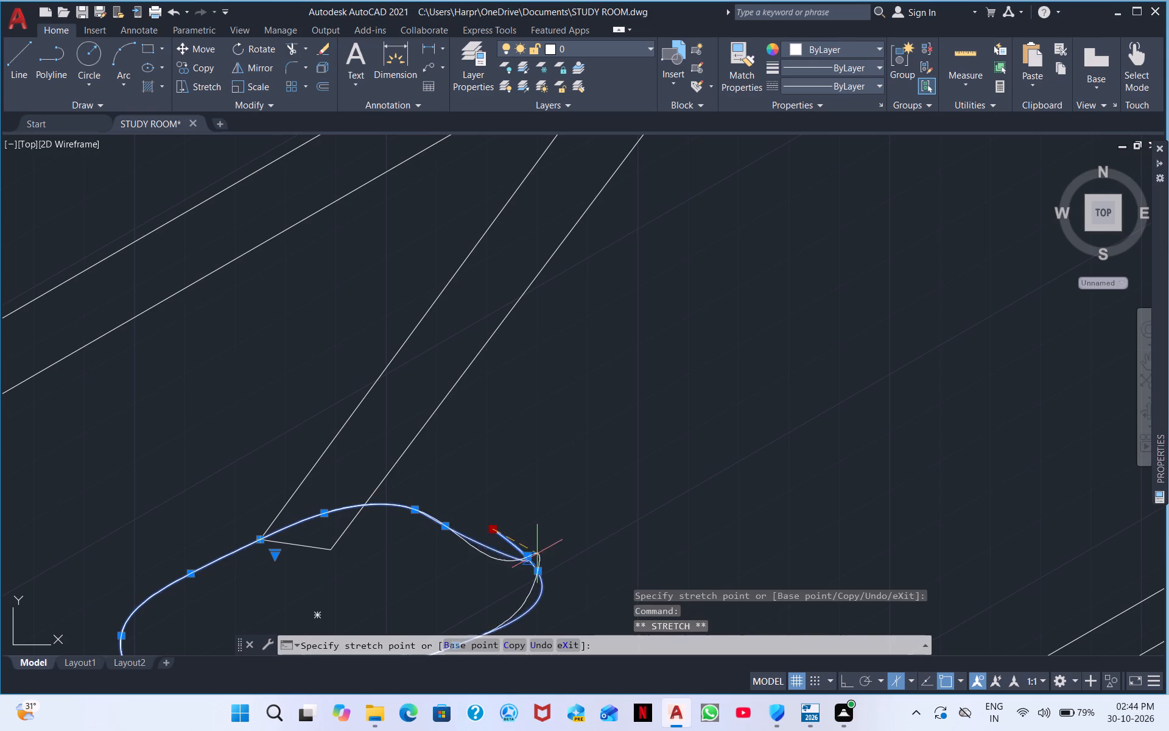
pyautogui.click(557, 591)
pyautogui.moveTo(525, 569); pyautogui.dragTo(522, 488, button='middle')
pyautogui.scroll(1, 530, 549)
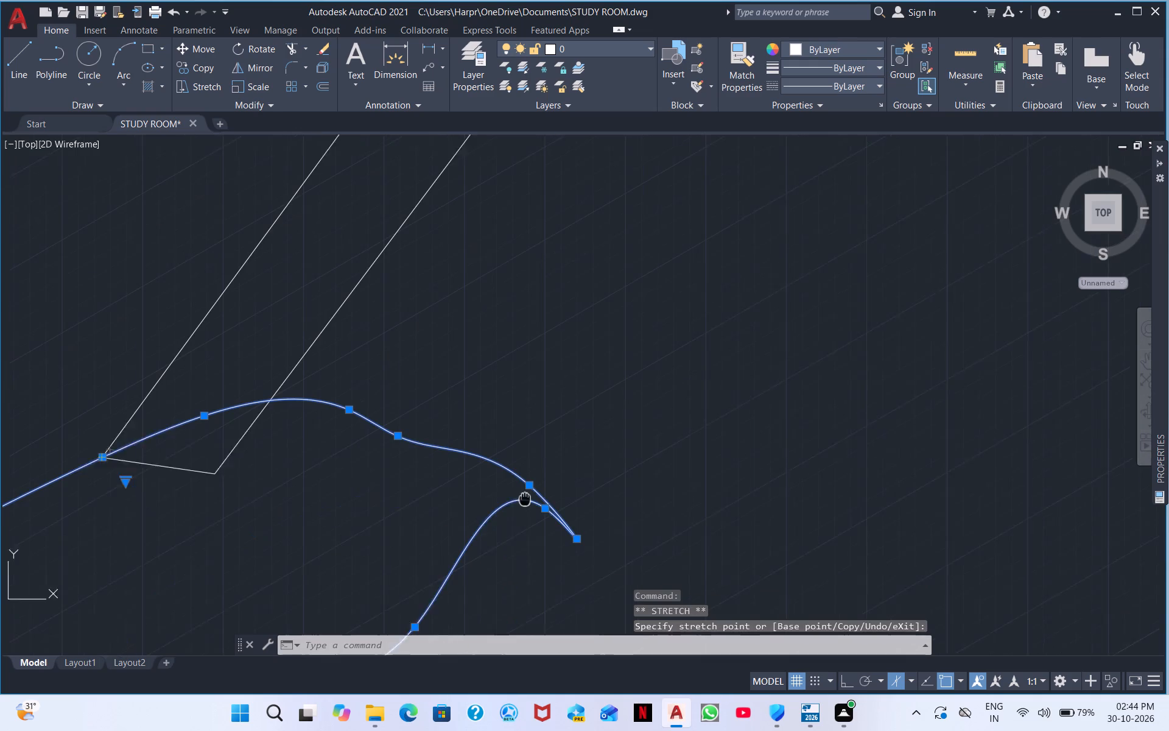
pyautogui.moveTo(522, 488); pyautogui.dragTo(521, 479, button='middle')
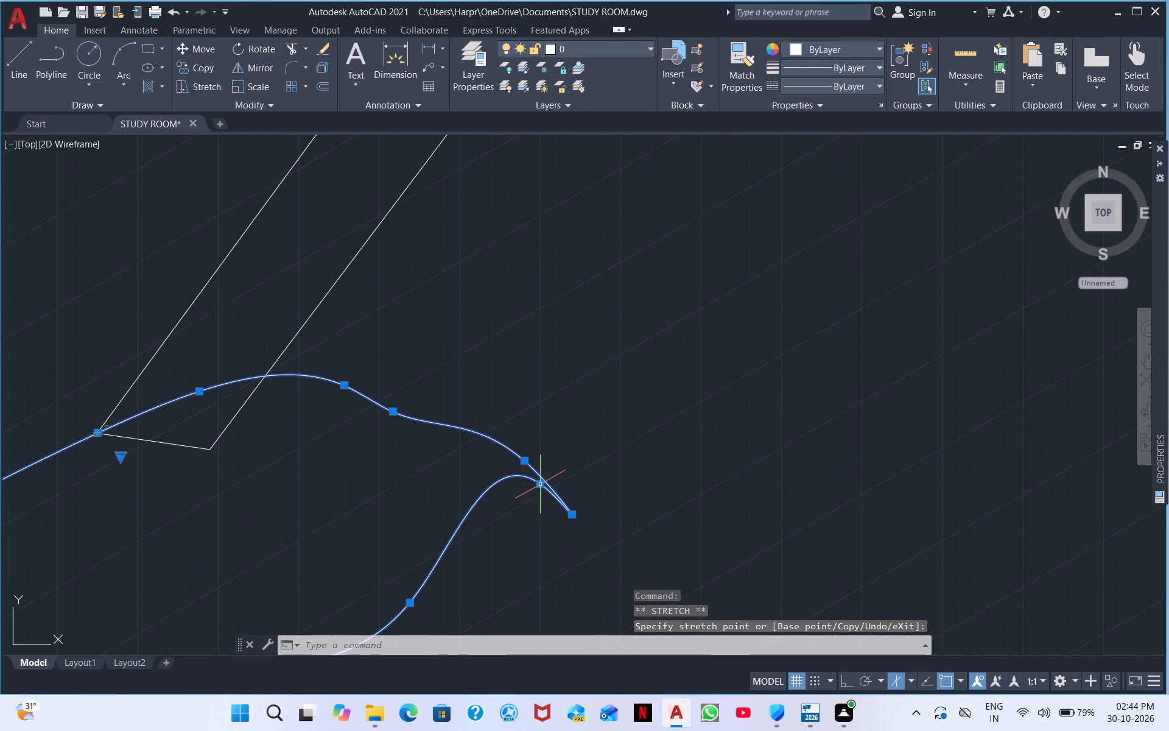
pyautogui.click(537, 488)
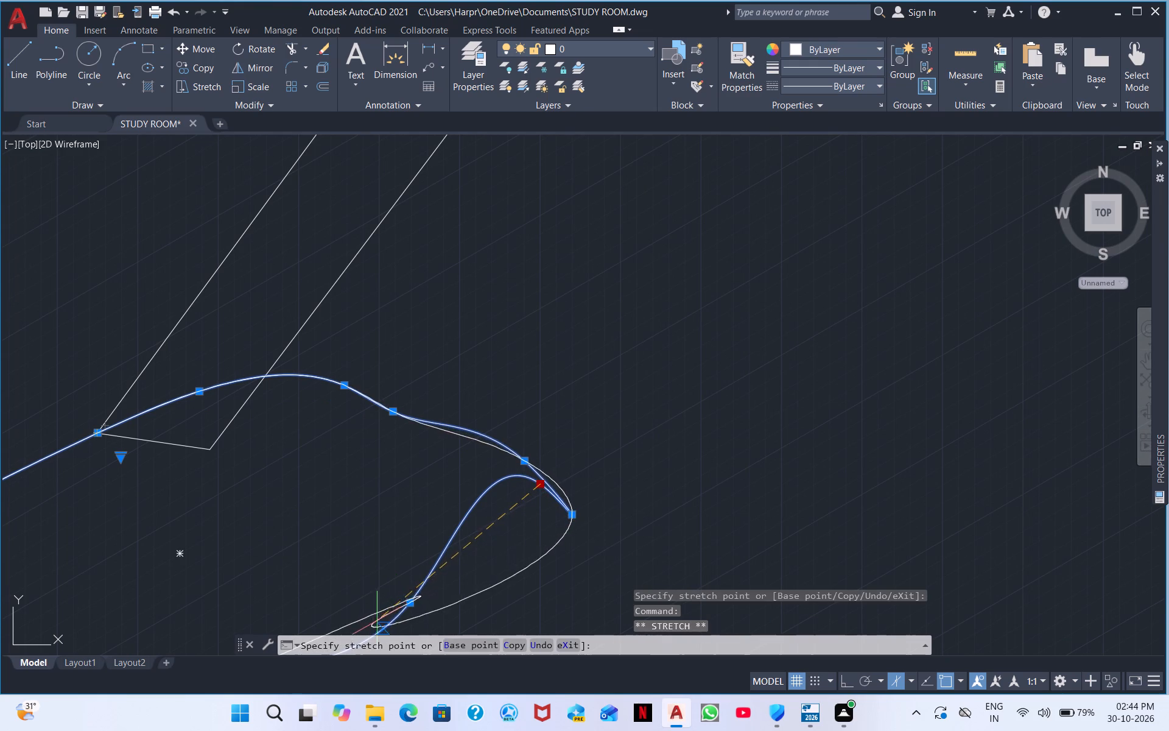
pyautogui.click(561, 559)
# Stretch two fit points on the lamp base's underside downward into a fuller, smoother curve.
pyautogui.moveTo(451, 568); pyautogui.dragTo(513, 430, button='middle')
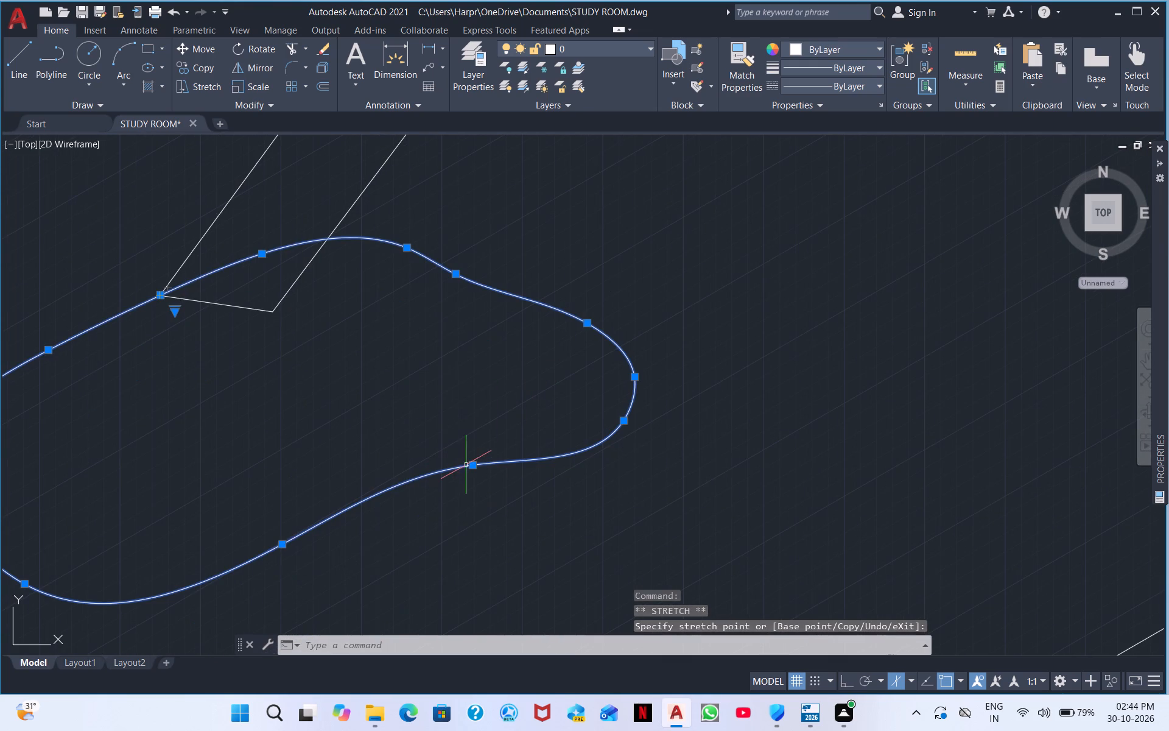
pyautogui.click(473, 467)
pyautogui.click(494, 509)
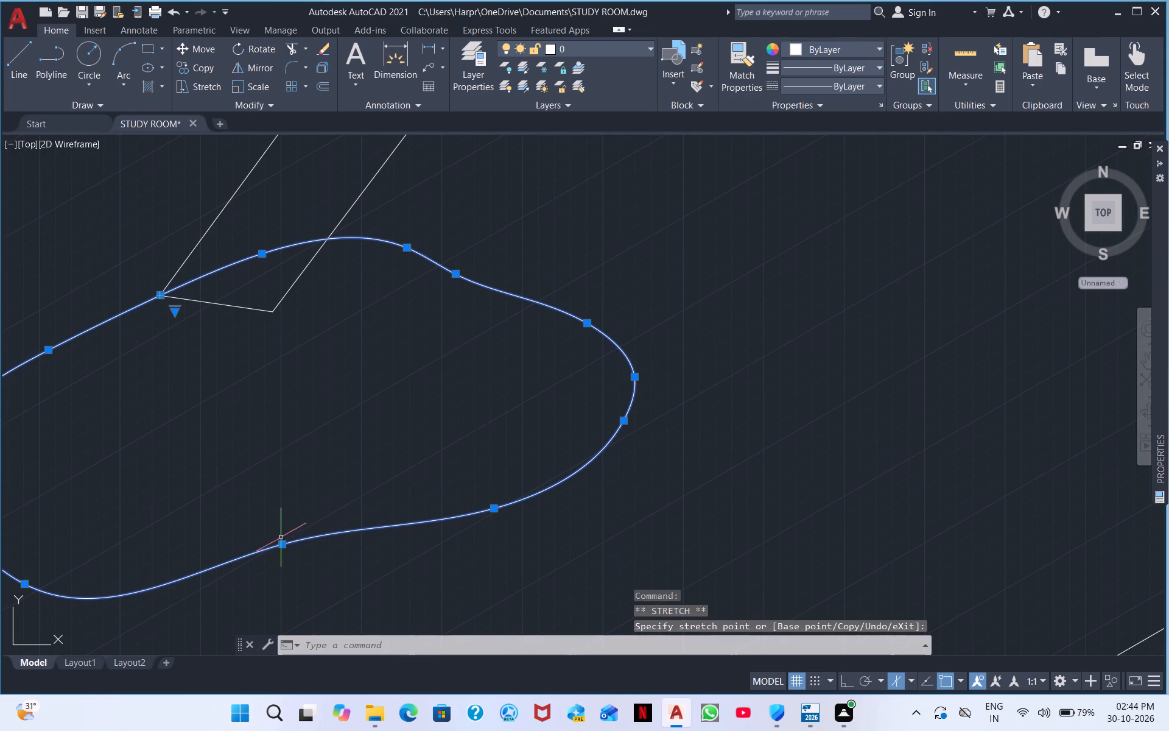
pyautogui.click(284, 545)
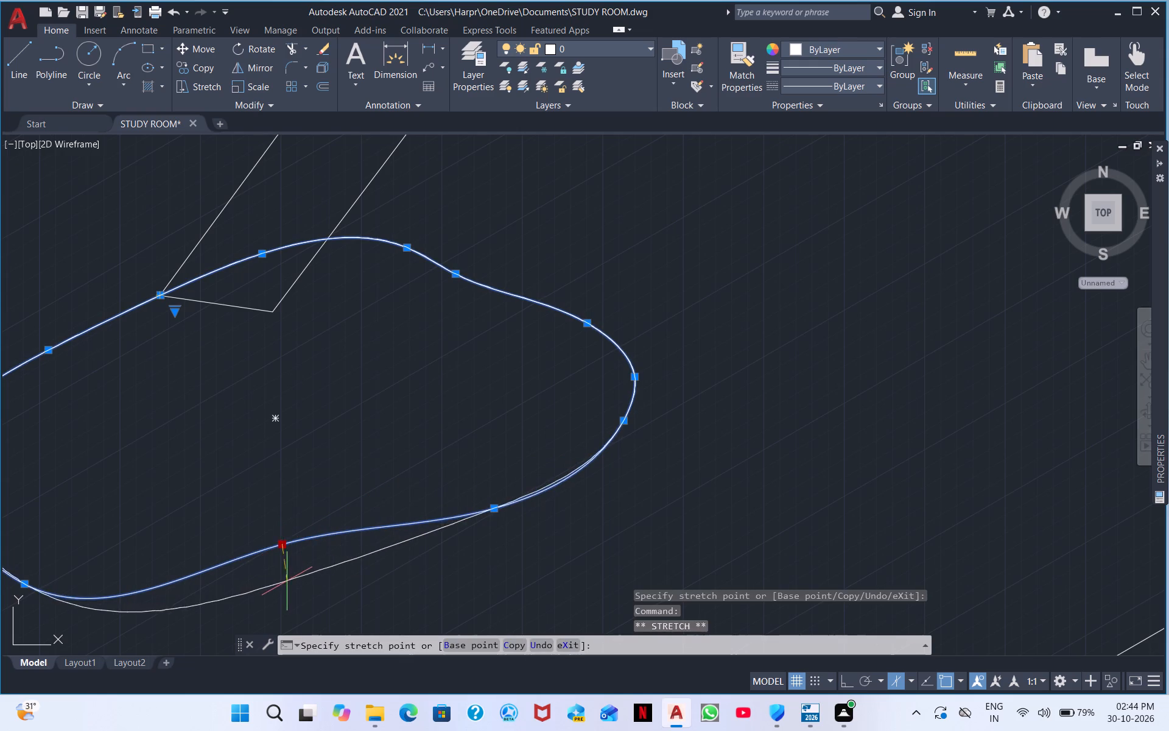
pyautogui.click(288, 582)
# Nudge the lamp-base spline's joined endpoints slightly above the slanted bar's lower end corner in two small stretches.
pyautogui.scroll(-2, 274, 463)
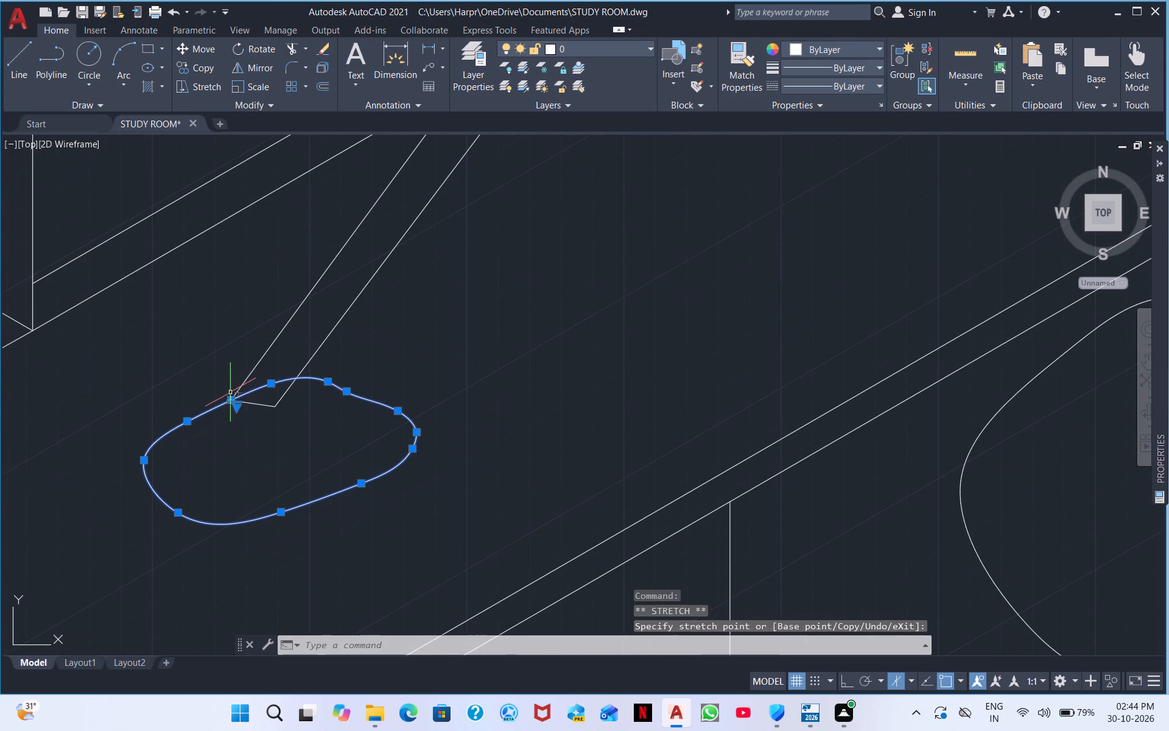
pyautogui.scroll(9, 233, 399)
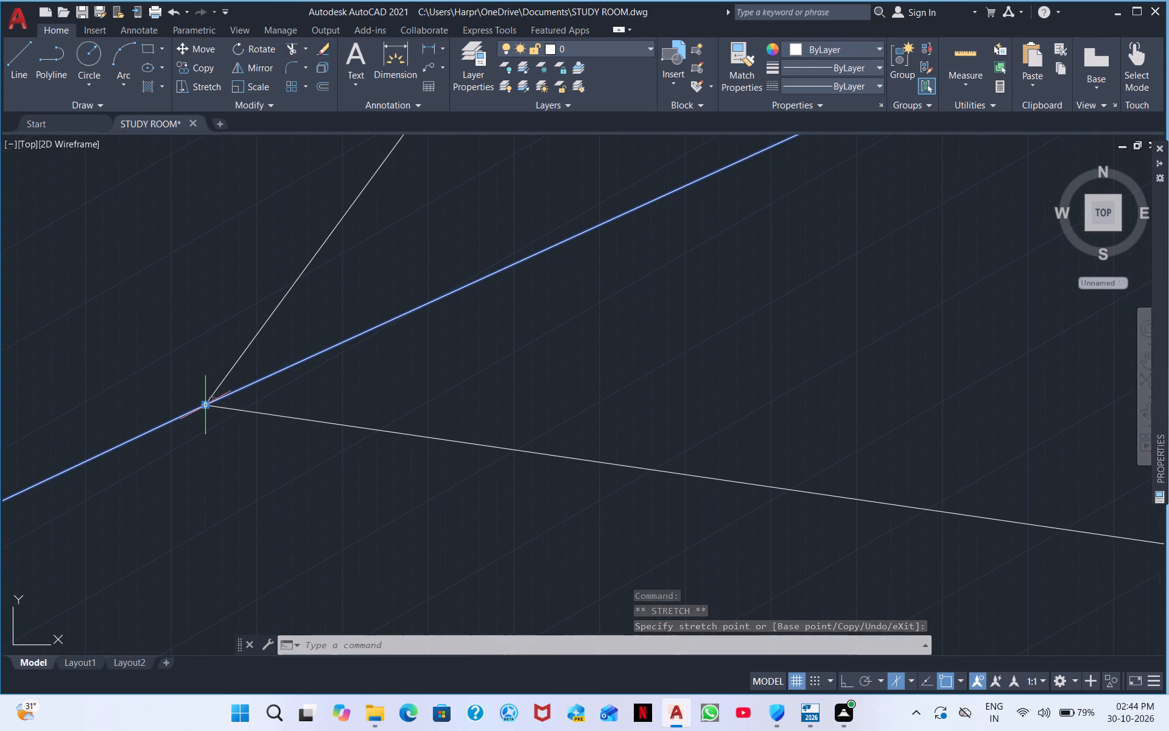
pyautogui.click(205, 406)
pyautogui.click(198, 349)
pyautogui.scroll(-2, 197, 350)
pyautogui.moveTo(256, 370); pyautogui.dragTo(256, 379, button='middle')
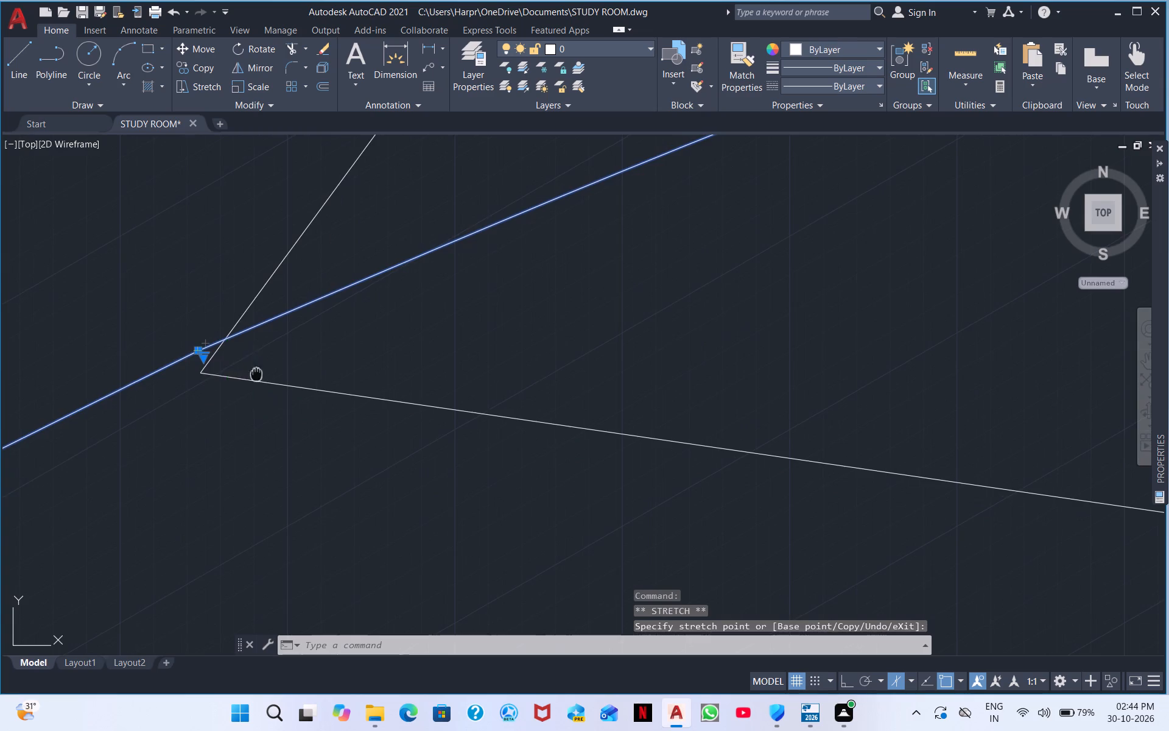
pyautogui.moveTo(256, 379); pyautogui.dragTo(191, 488, button='middle')
pyautogui.scroll(-3, 239, 415)
pyautogui.moveTo(262, 474); pyautogui.dragTo(416, 380, button='middle')
pyautogui.scroll(-1, 416, 380)
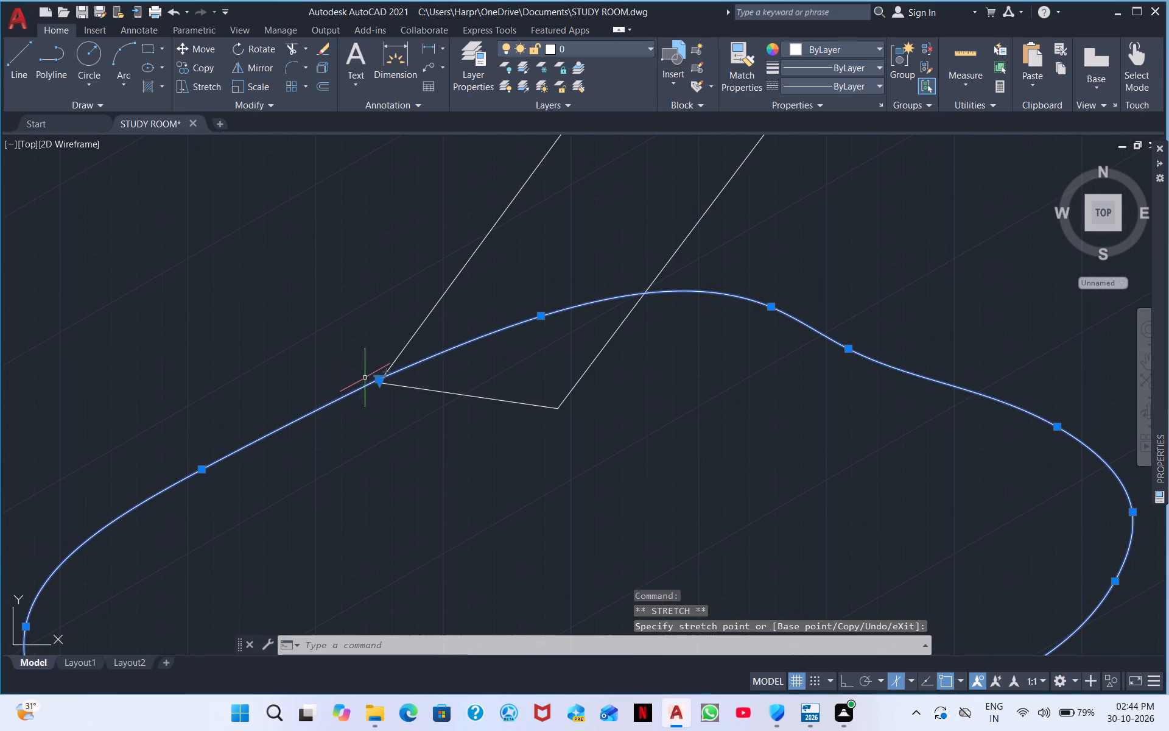
pyautogui.scroll(5, 365, 377)
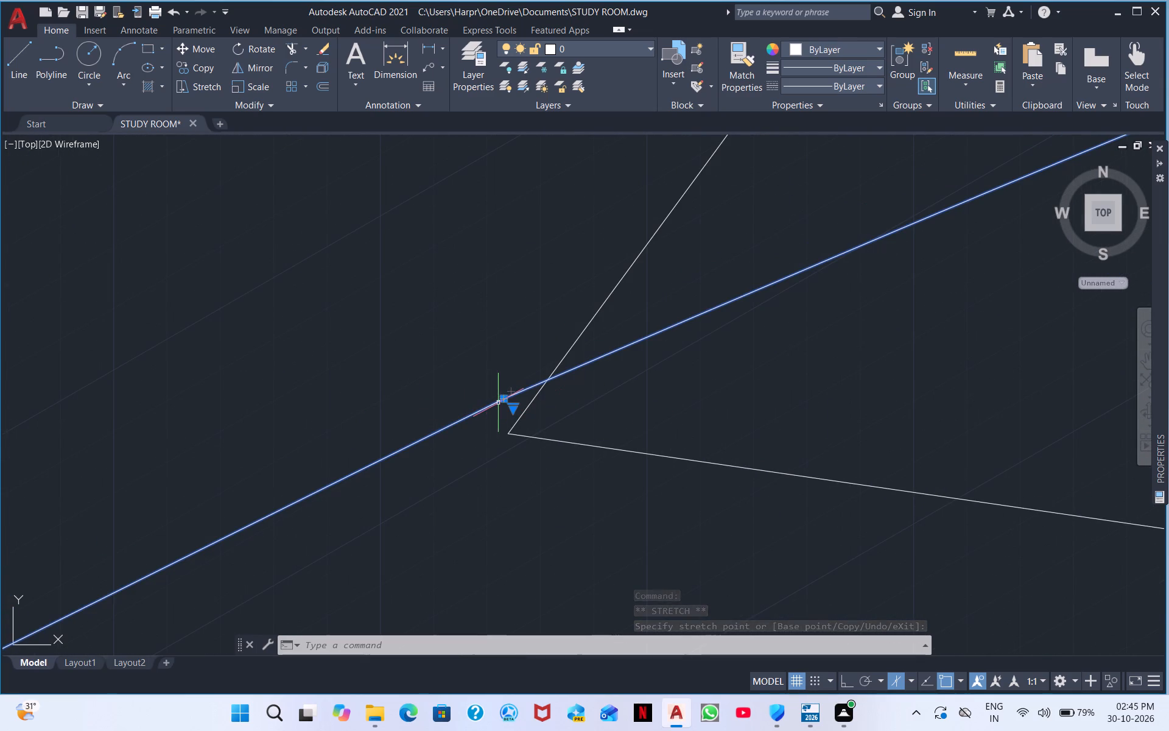
pyautogui.click(504, 397)
pyautogui.click(497, 317)
pyautogui.scroll(-3, 508, 316)
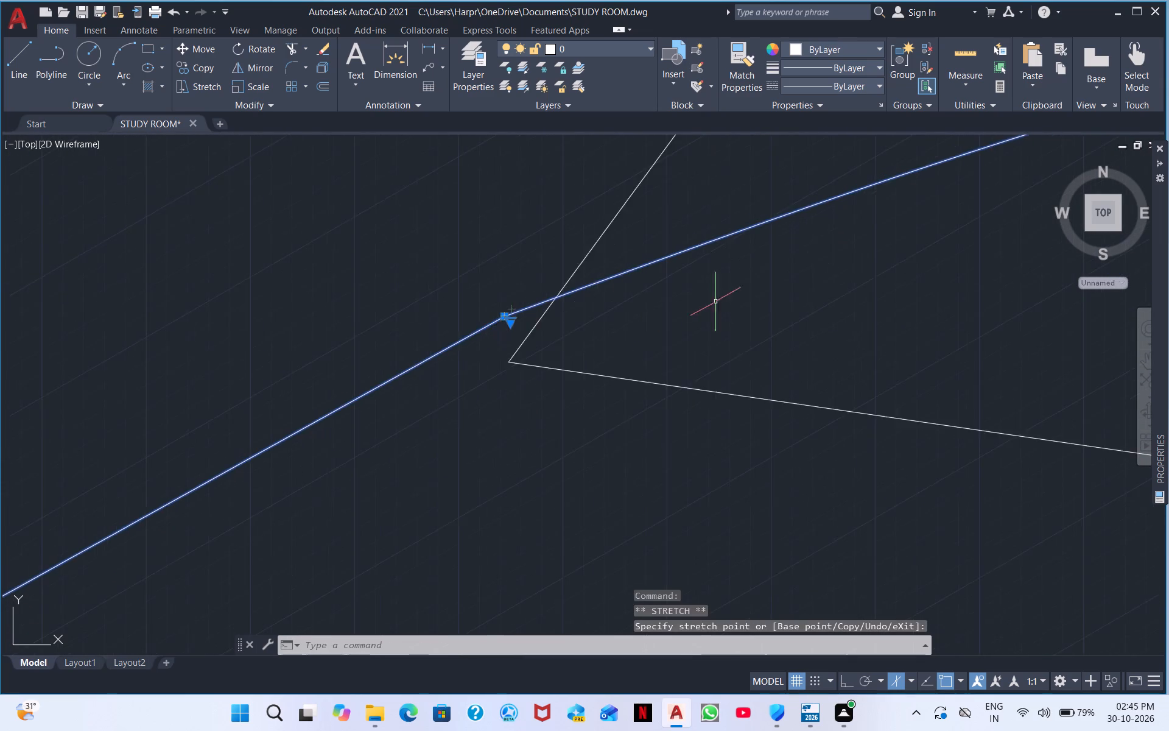
# Stretch two fit points on the lamp-base spline's upper edge outward and upward into a fuller rounded top beside the arm.
pyautogui.scroll(-5, 715, 302)
pyautogui.click(805, 320)
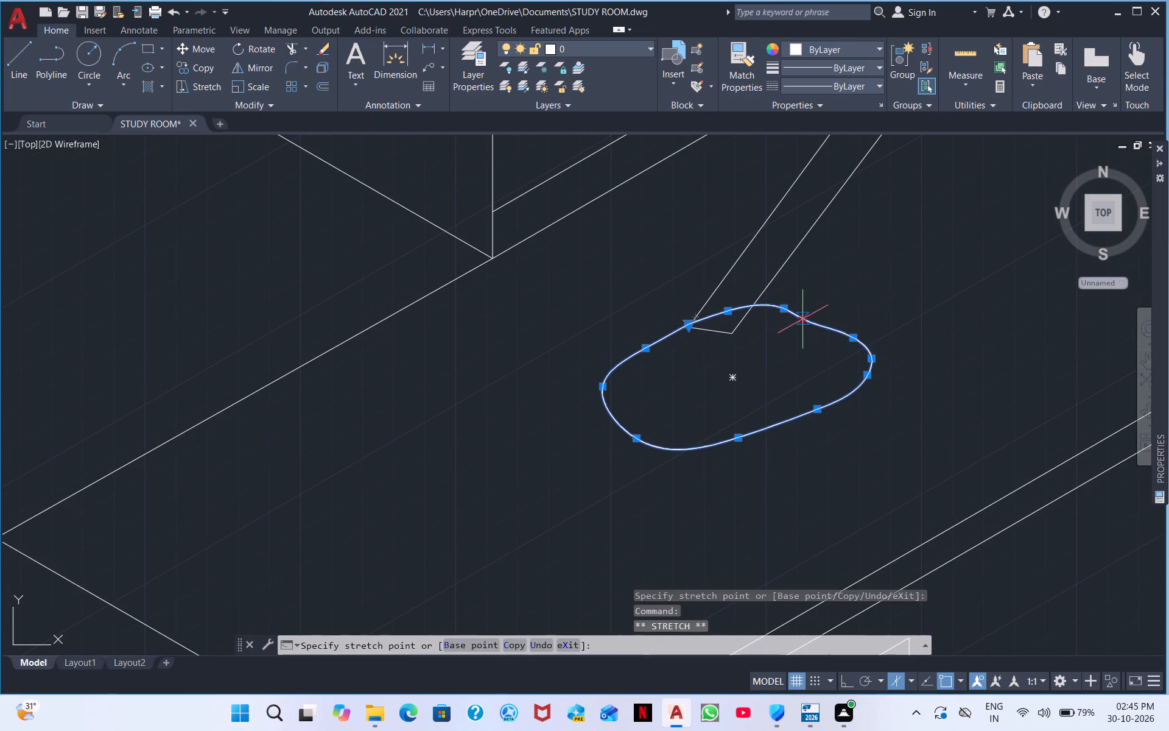
pyautogui.click(815, 314)
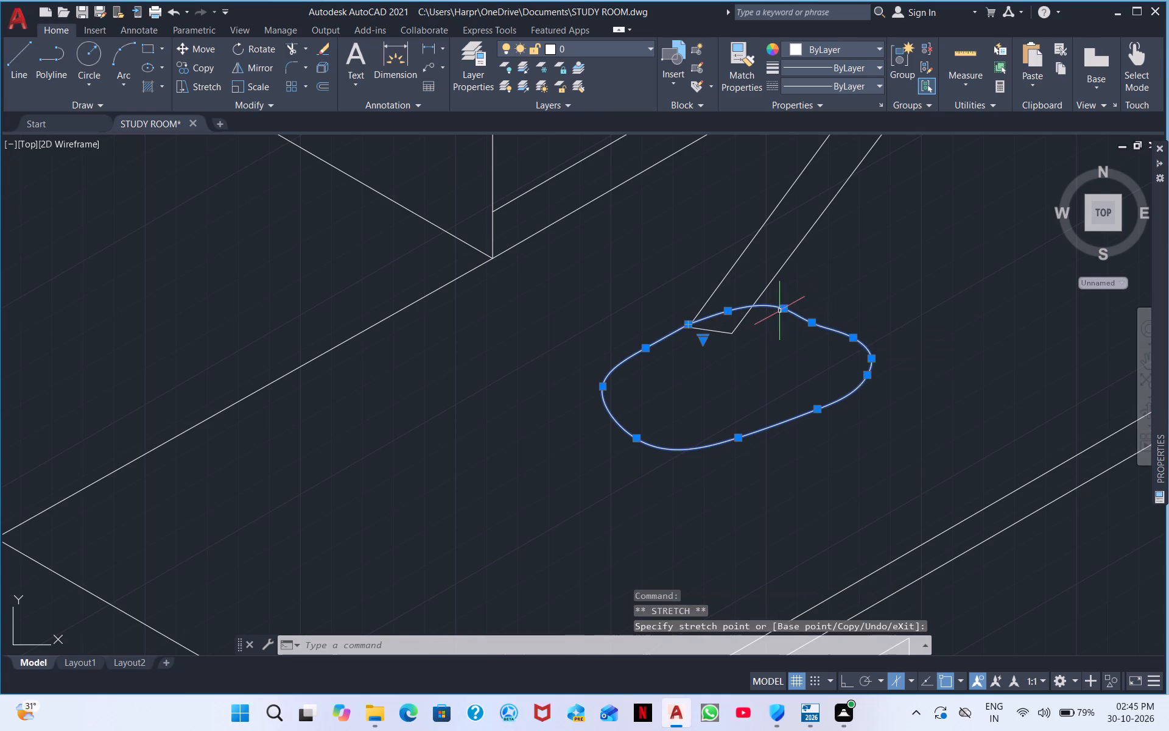
pyautogui.click(811, 319)
pyautogui.click(822, 311)
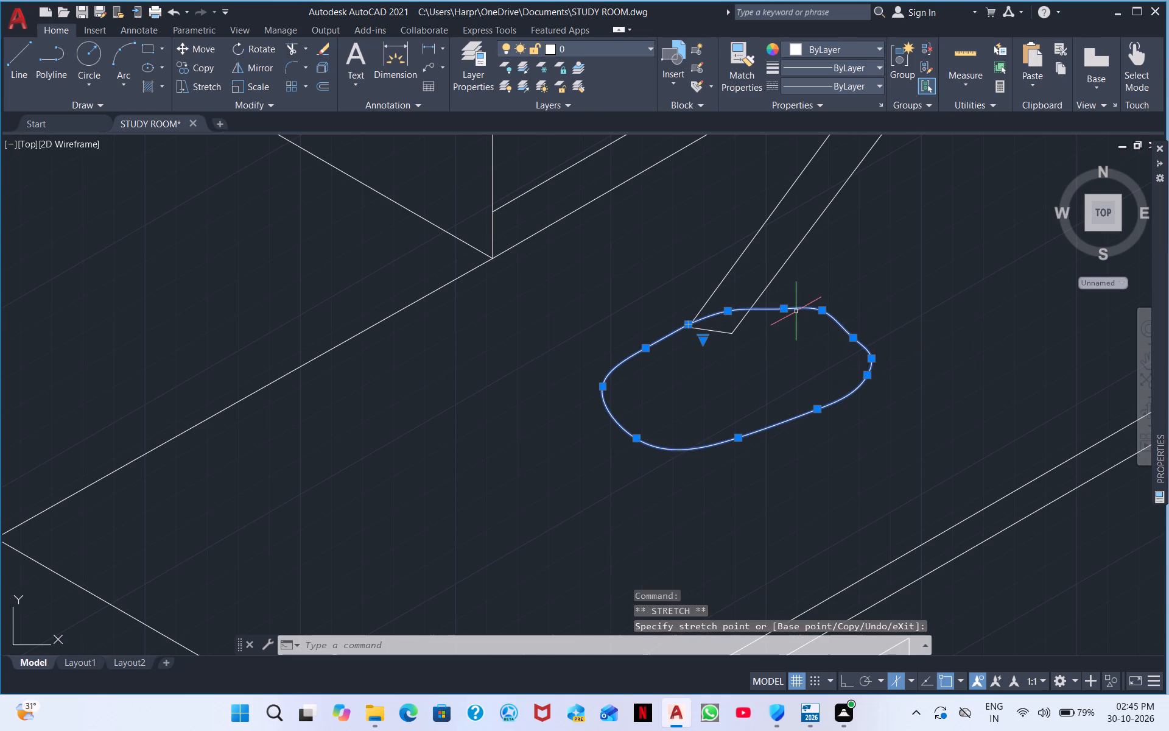
pyautogui.click(784, 308)
pyautogui.click(783, 297)
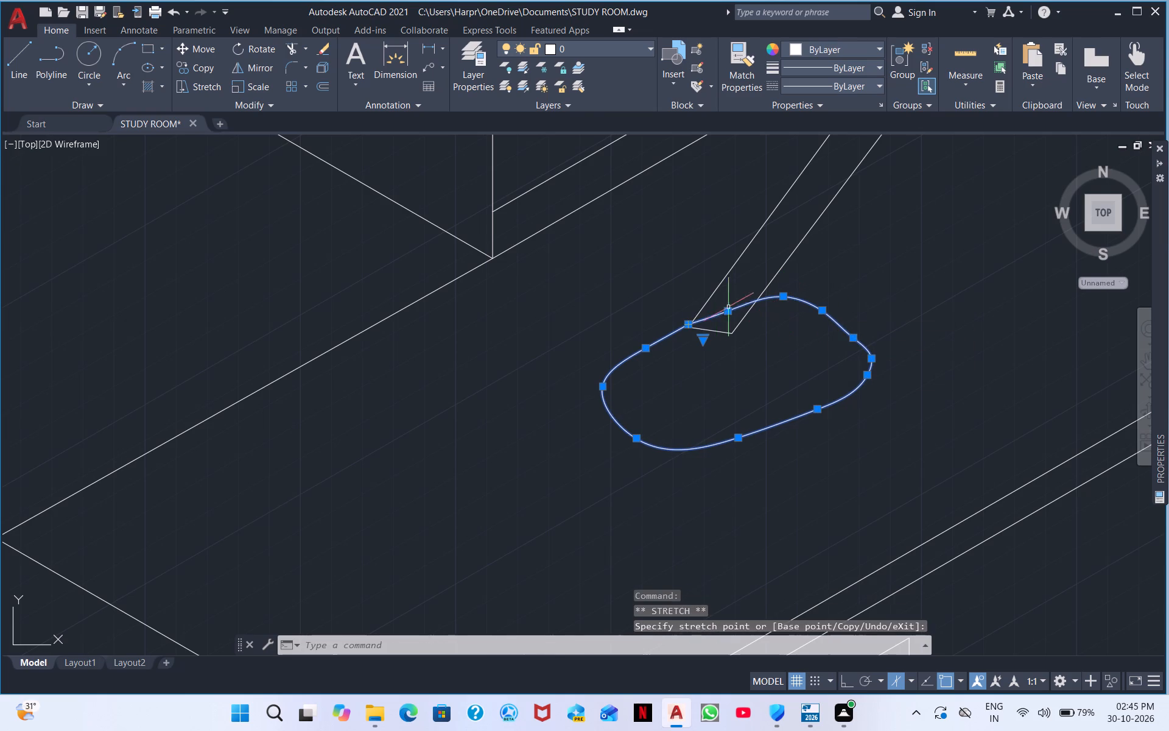
pyautogui.scroll(-1, 683, 388)
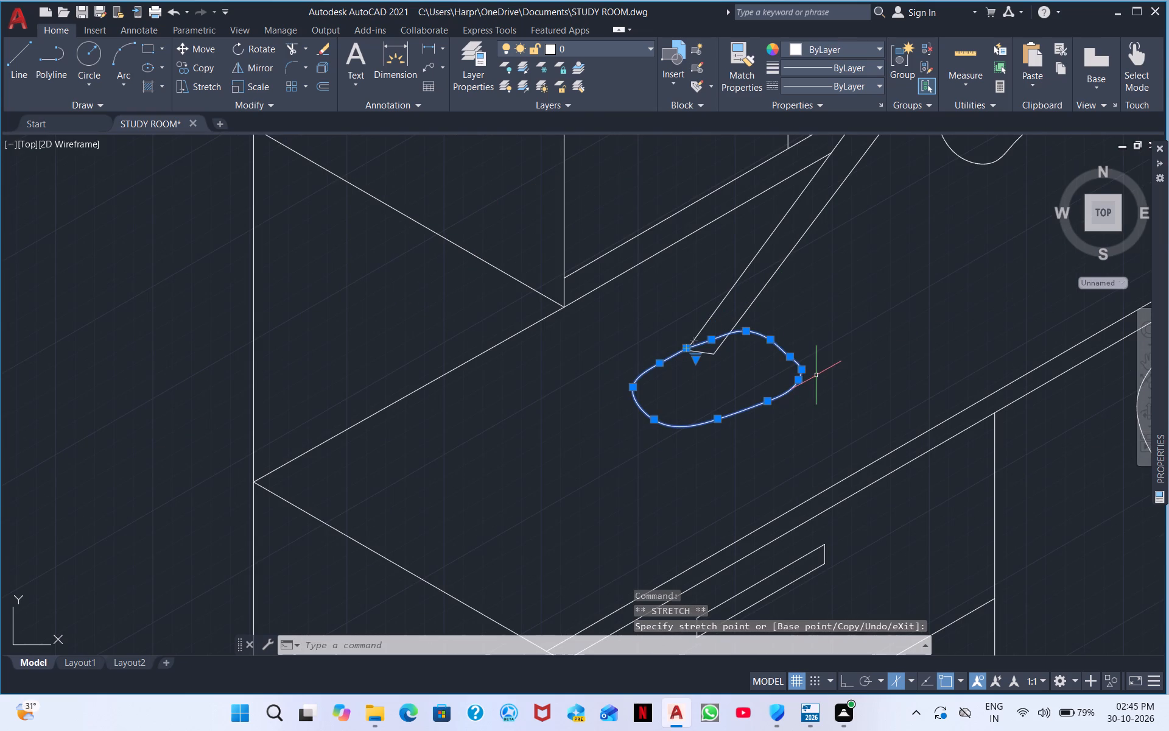
pyautogui.press('Escape')
pyautogui.press('ctrl+alt+shift+super+space')
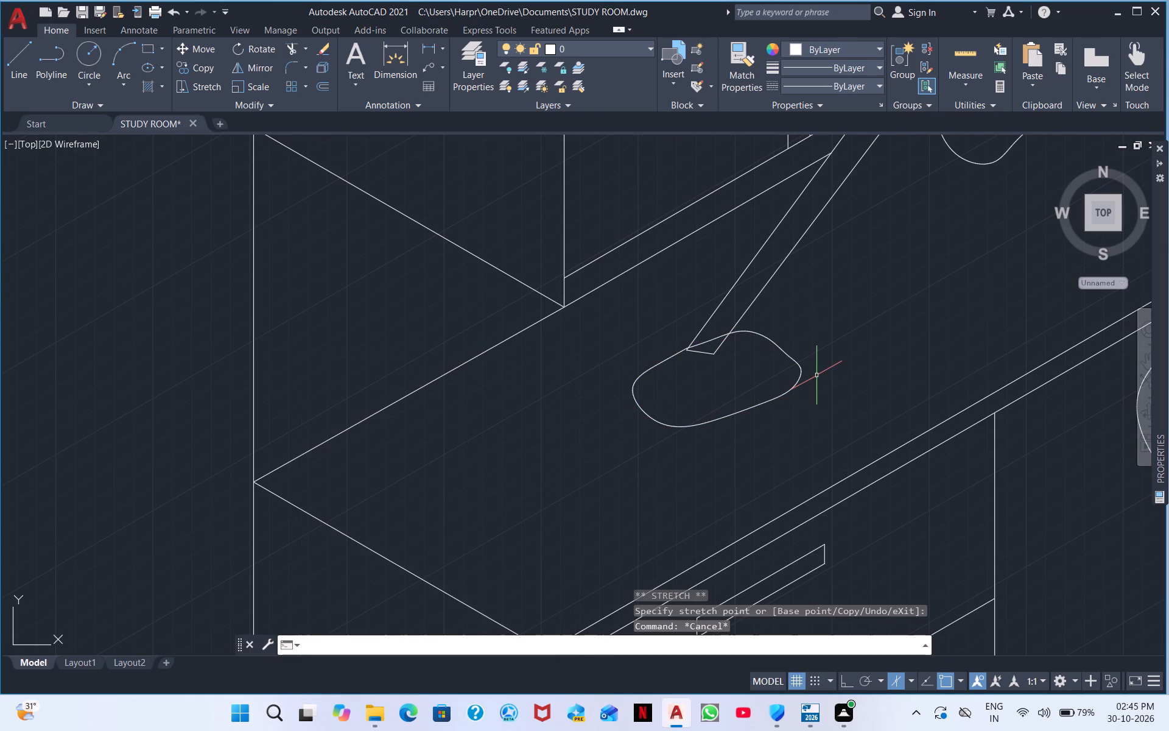
# Trim the slanted arm's lower end pieces that lie inside the lamp base's outline.
pyautogui.click(297, 48)
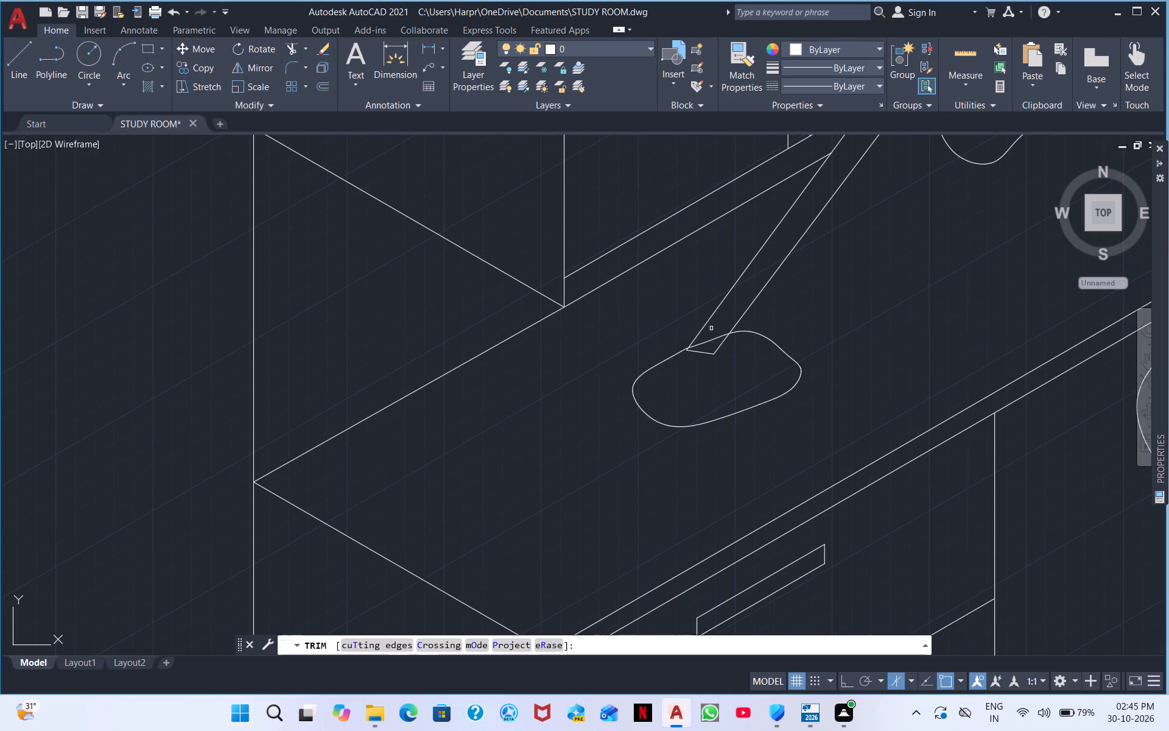
pyautogui.moveTo(721, 344); pyautogui.dragTo(718, 351)
pyautogui.click(699, 353)
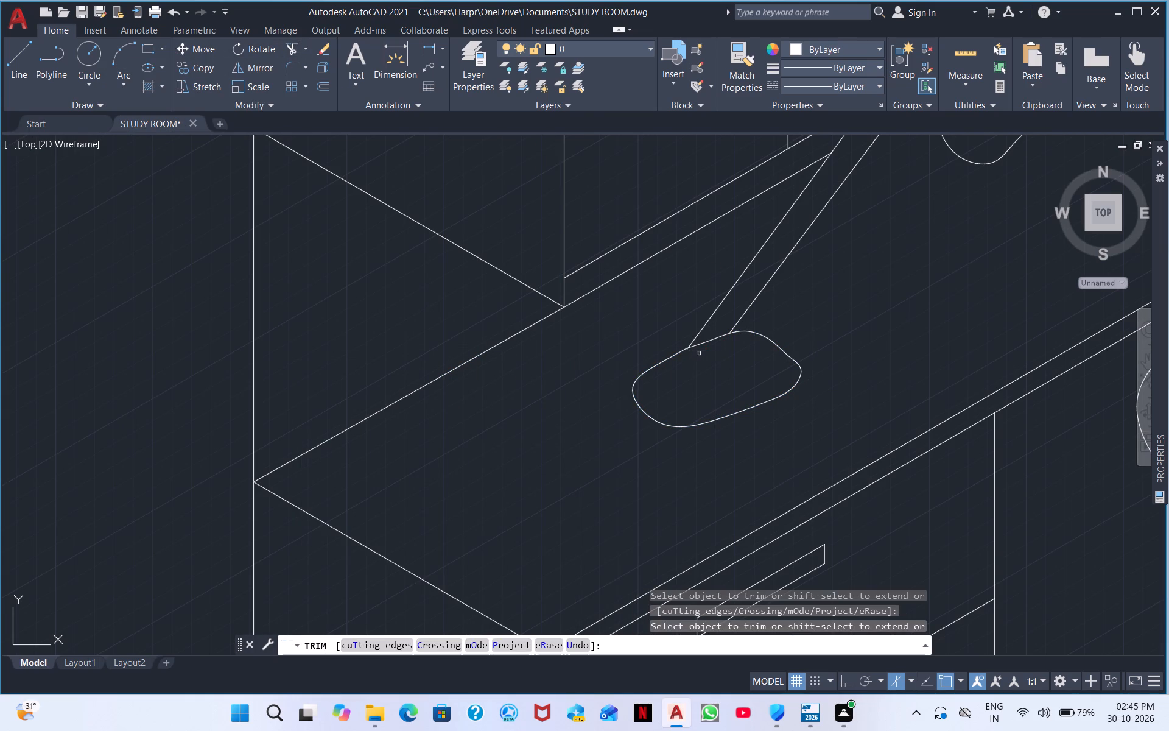
pyautogui.scroll(4, 686, 349)
pyautogui.click(697, 353)
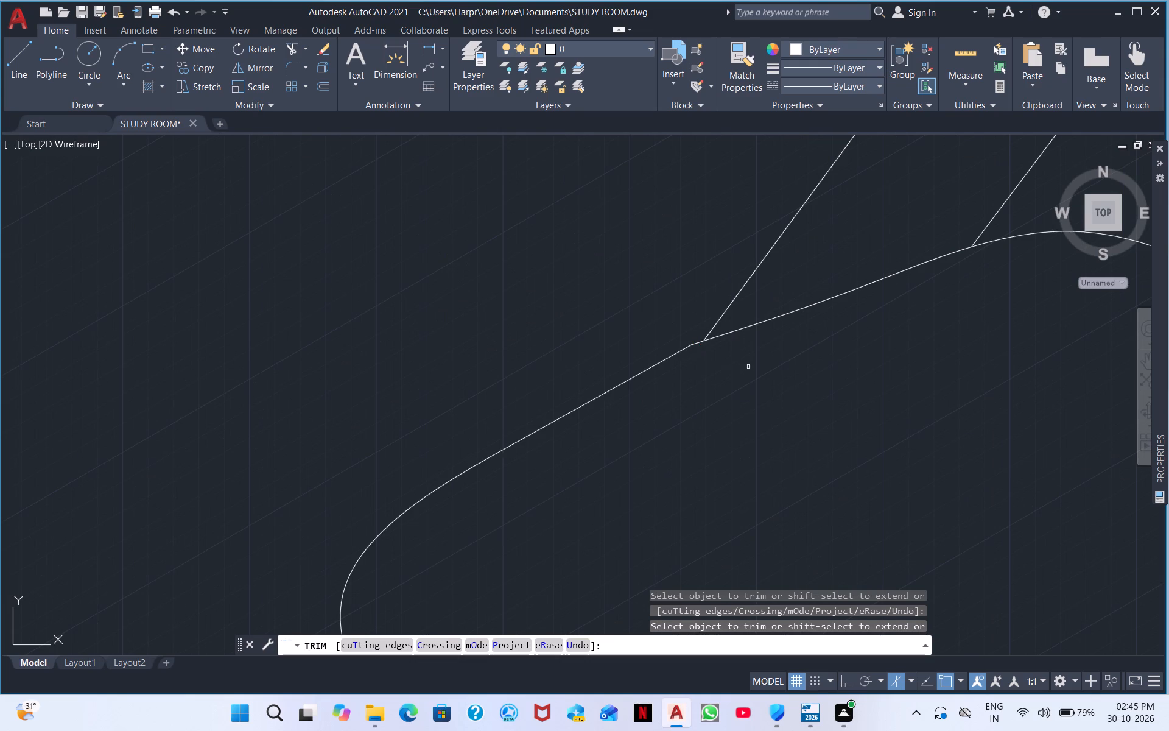
pyautogui.scroll(-2, 749, 366)
pyautogui.moveTo(837, 366); pyautogui.dragTo(820, 379, button='right')
pyautogui.click(867, 380)
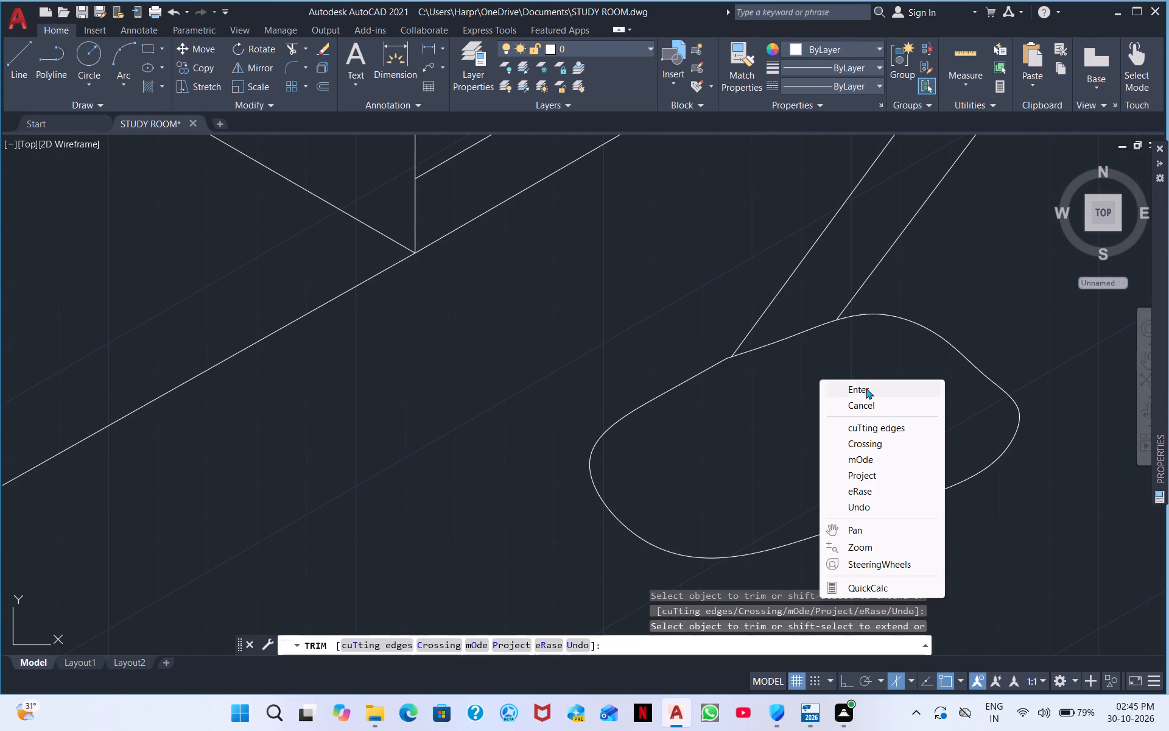
pyautogui.click(865, 389)
# Trim the background lines crossing the lamp head and the short line across the arm's upper end.
pyautogui.scroll(-1, 802, 386)
pyautogui.moveTo(792, 400); pyautogui.dragTo(773, 424, button='middle')
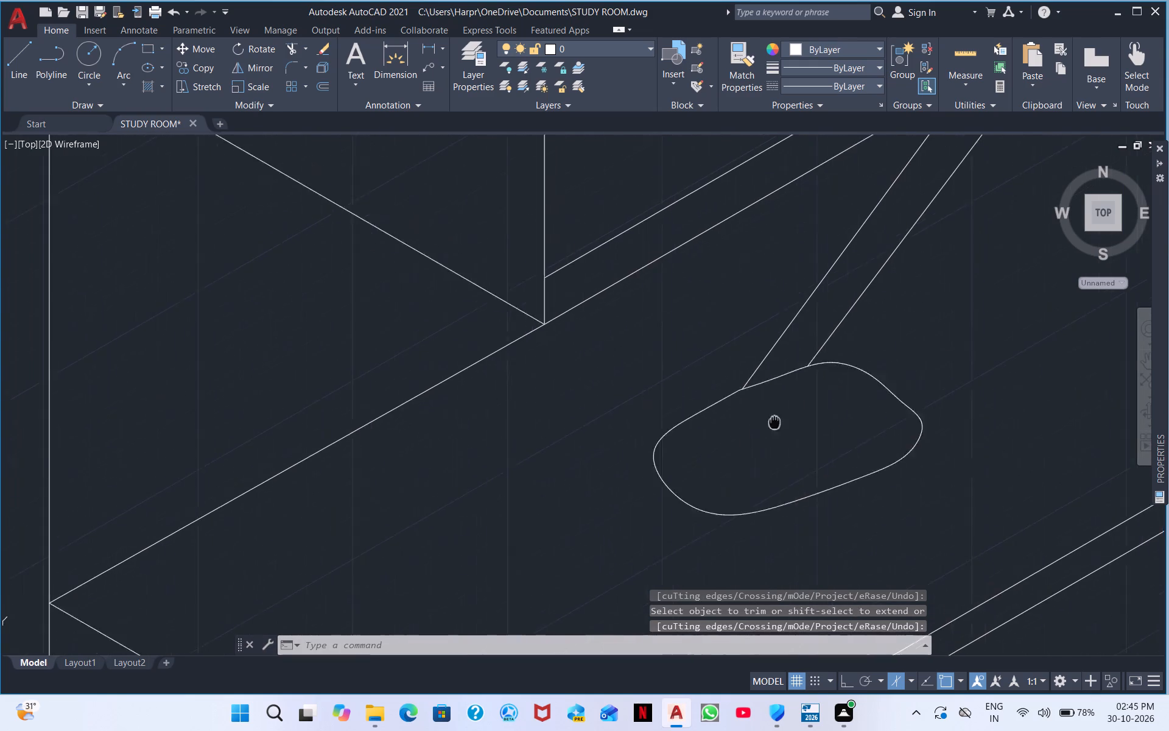
pyautogui.moveTo(773, 424); pyautogui.dragTo(523, 464, button='middle')
pyautogui.scroll(-2, 515, 466)
pyautogui.moveTo(656, 345); pyautogui.dragTo(549, 448, button='middle')
pyautogui.scroll(3, 549, 448)
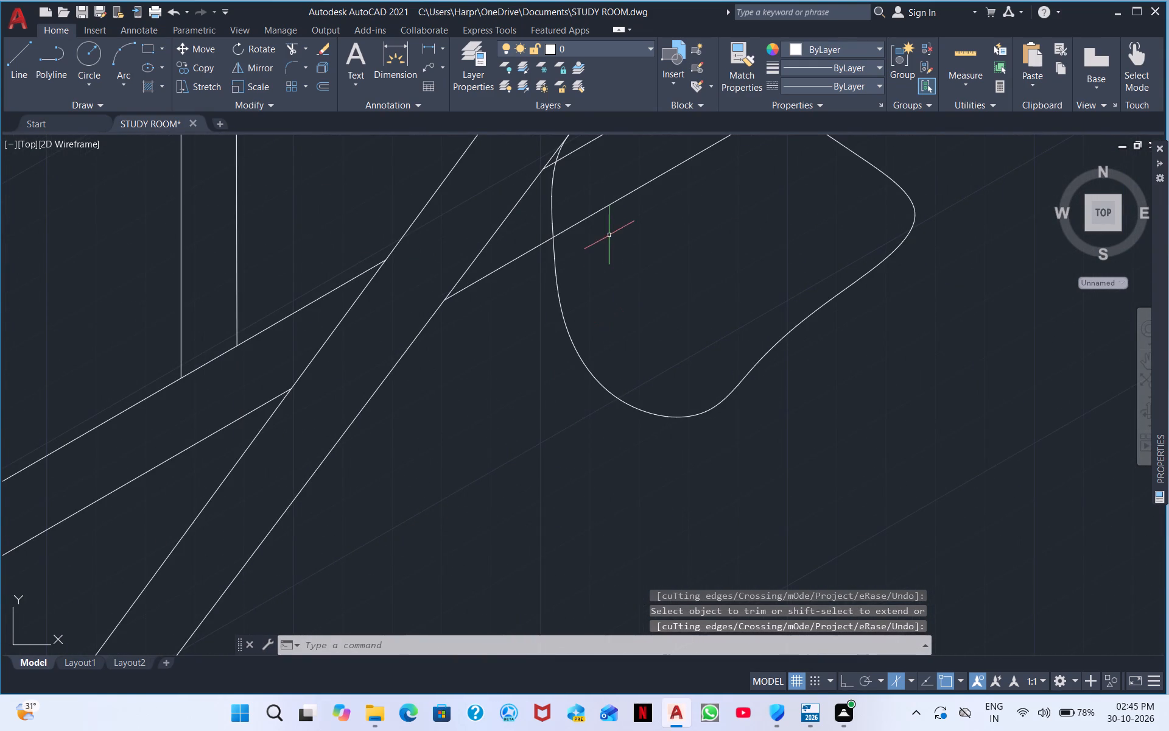
pyautogui.rightClick(642, 281)
pyautogui.click(730, 296)
pyautogui.moveTo(649, 363); pyautogui.dragTo(634, 431, button='middle')
pyautogui.moveTo(577, 204); pyautogui.dragTo(599, 330)
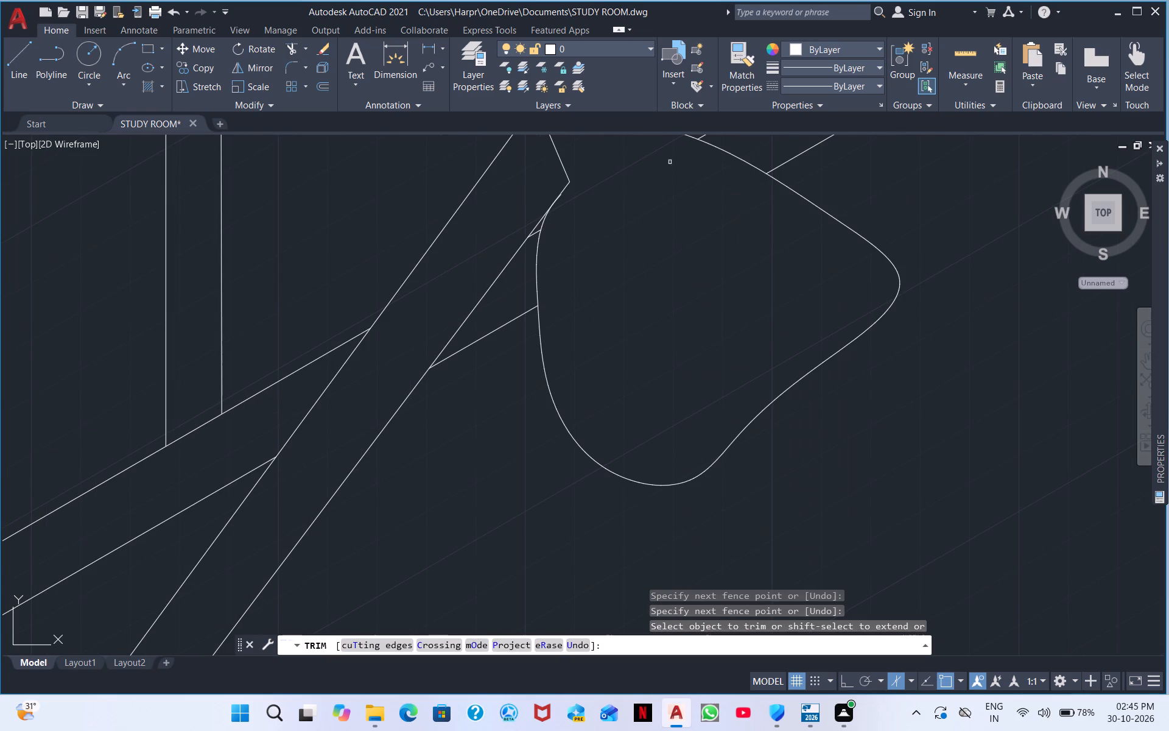
pyautogui.scroll(-2, 679, 184)
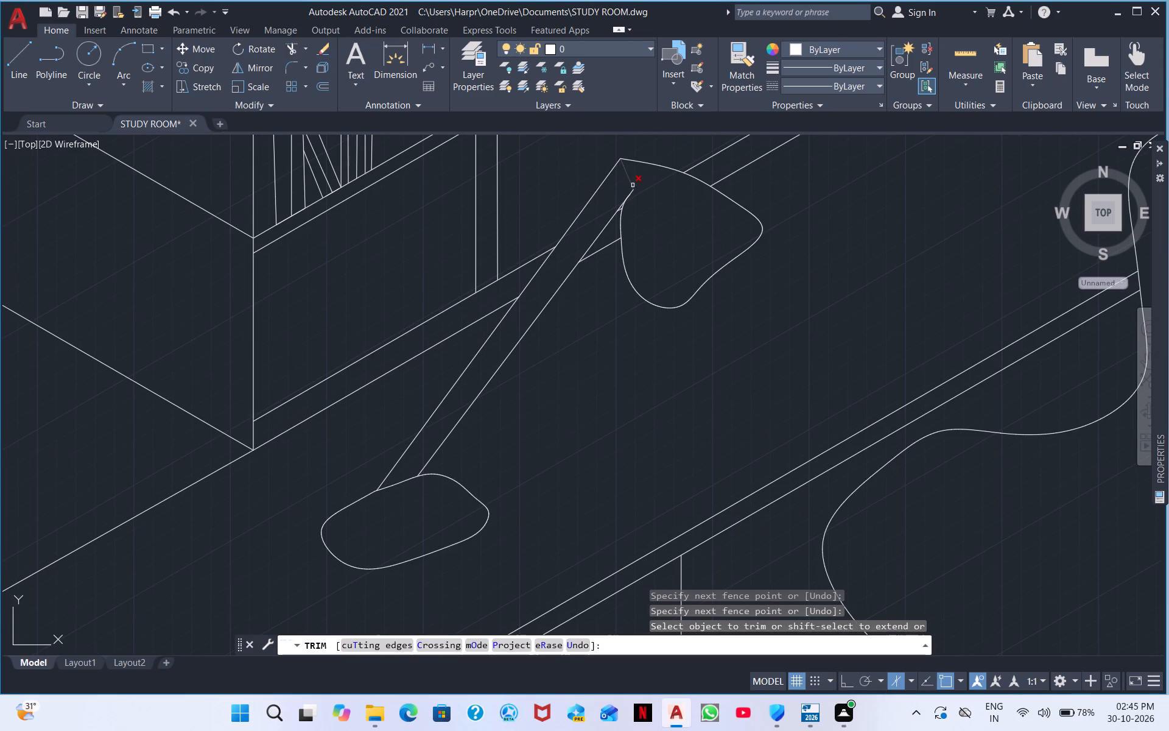
pyautogui.click(632, 186)
pyautogui.click(633, 192)
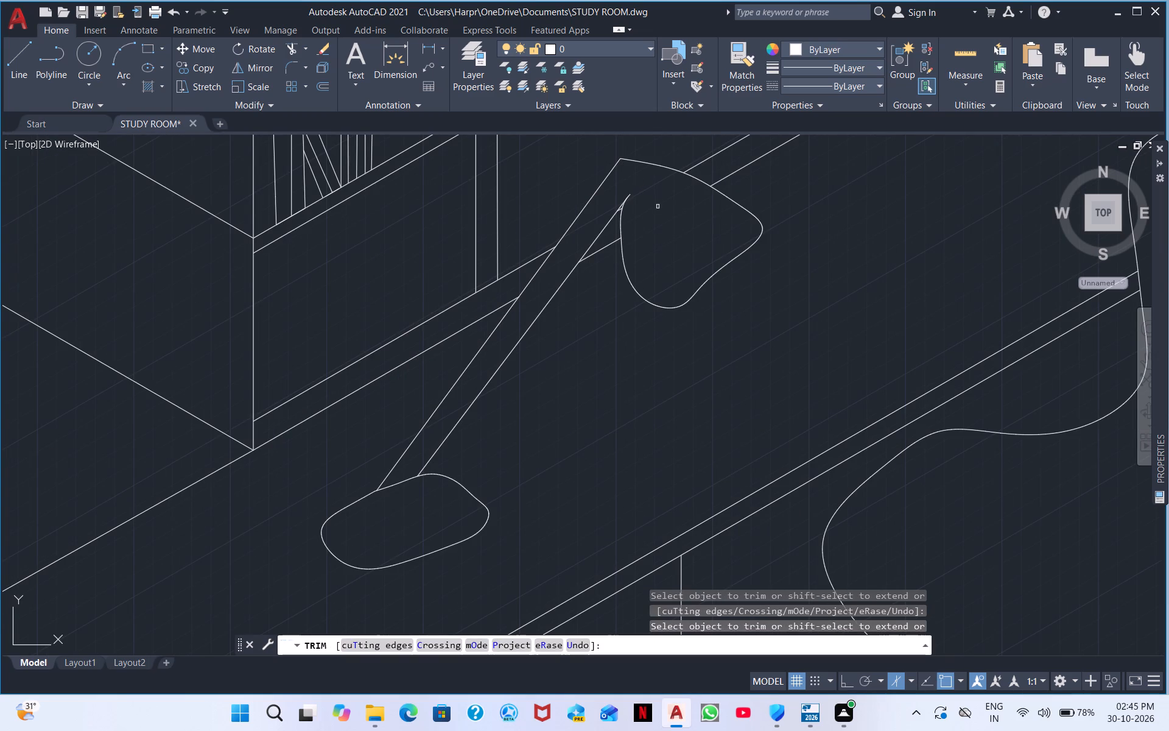
pyautogui.scroll(-2, 659, 208)
pyautogui.rightClick(639, 320)
pyautogui.click(676, 327)
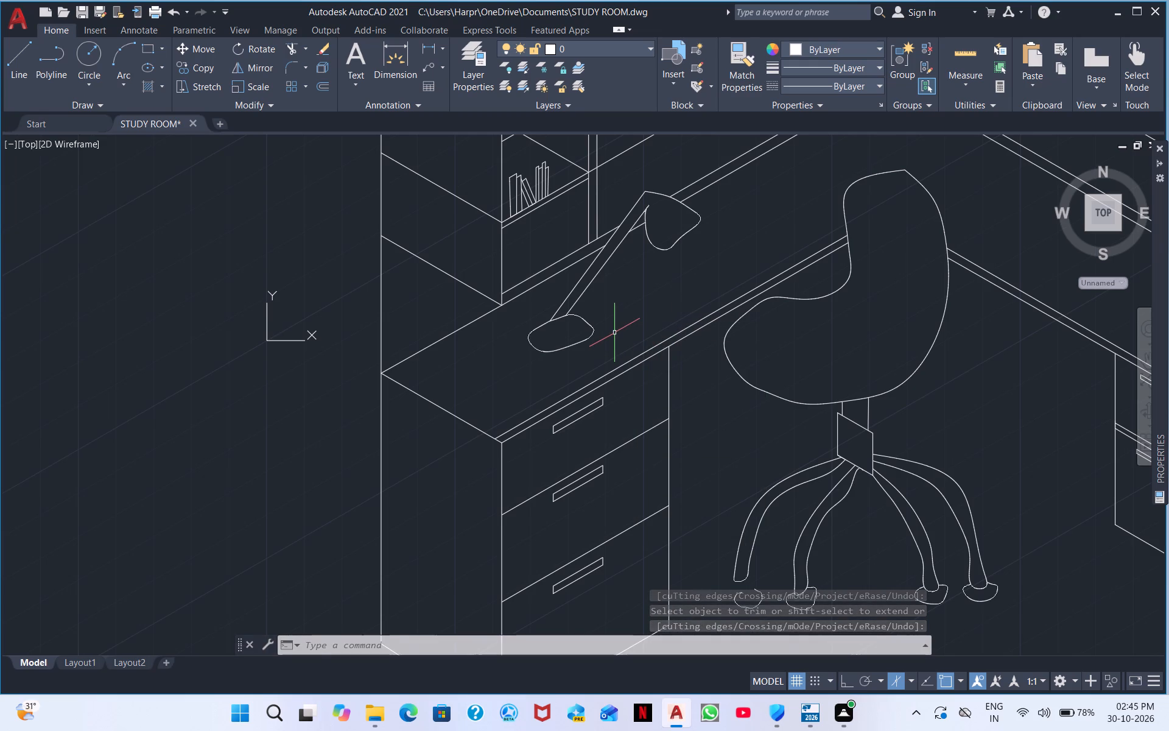
# Examine the whole study-room drawing, checking the lamp against the shelves, desk and chair.
pyautogui.scroll(-5, 570, 236)
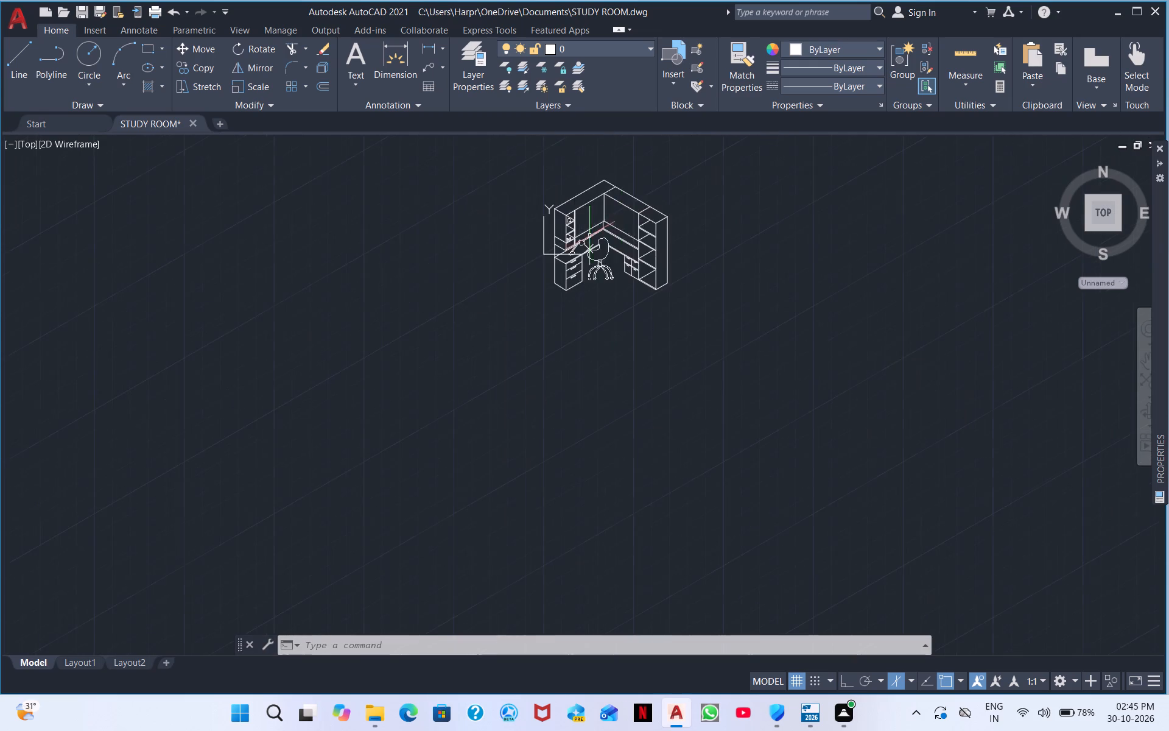
pyautogui.moveTo(613, 237); pyautogui.dragTo(196, 459, button='middle')
pyautogui.scroll(3, 159, 411)
pyautogui.moveTo(212, 493); pyautogui.dragTo(246, 360, button='middle')
pyautogui.scroll(1, 247, 348)
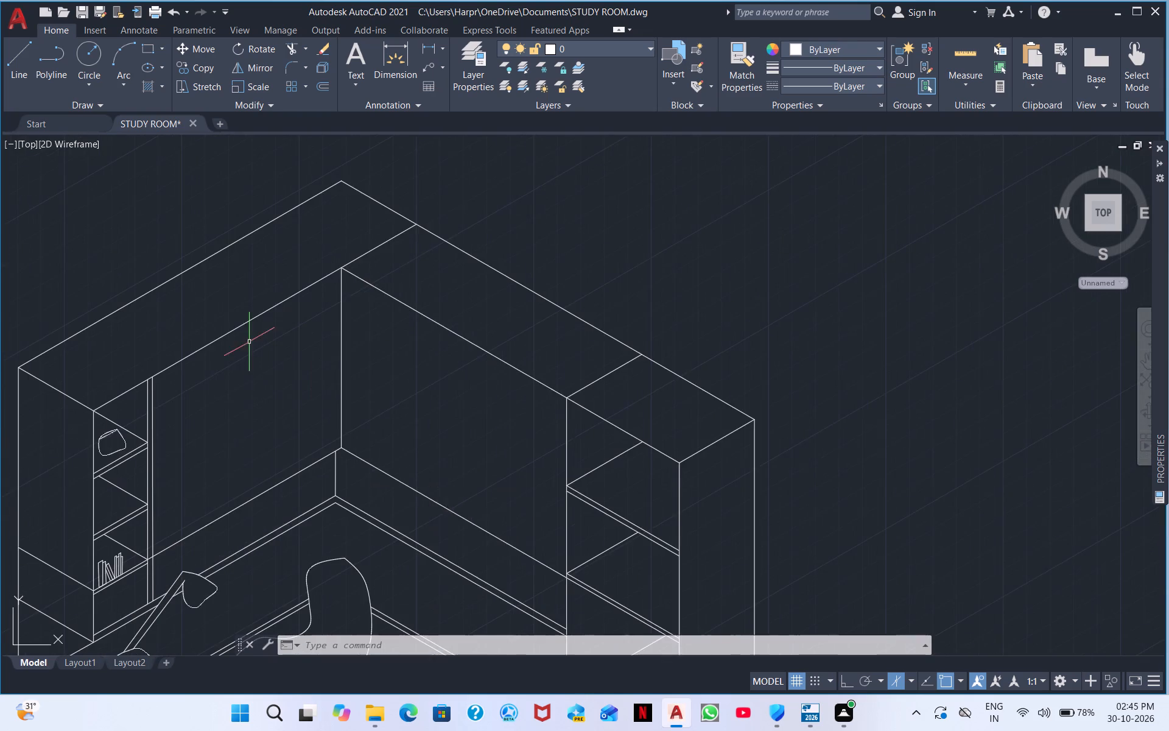
pyautogui.moveTo(246, 458); pyautogui.dragTo(253, 381, button='middle')
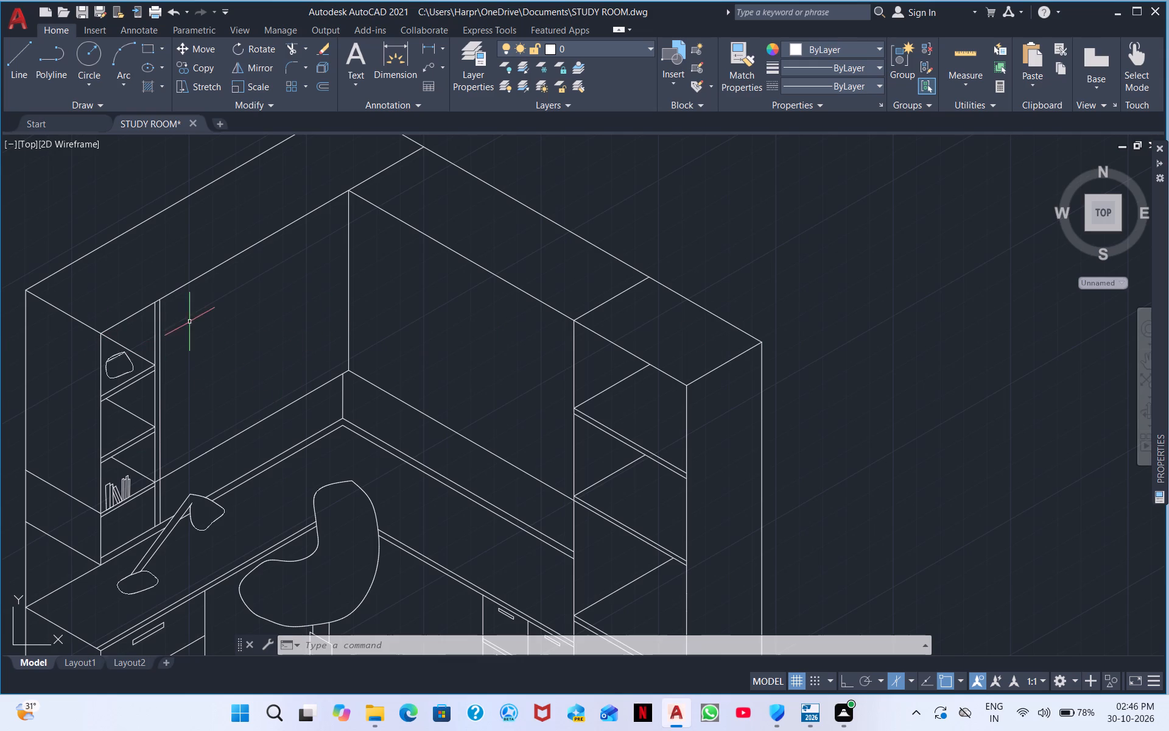
pyautogui.moveTo(249, 433); pyautogui.dragTo(194, 355, button='middle')
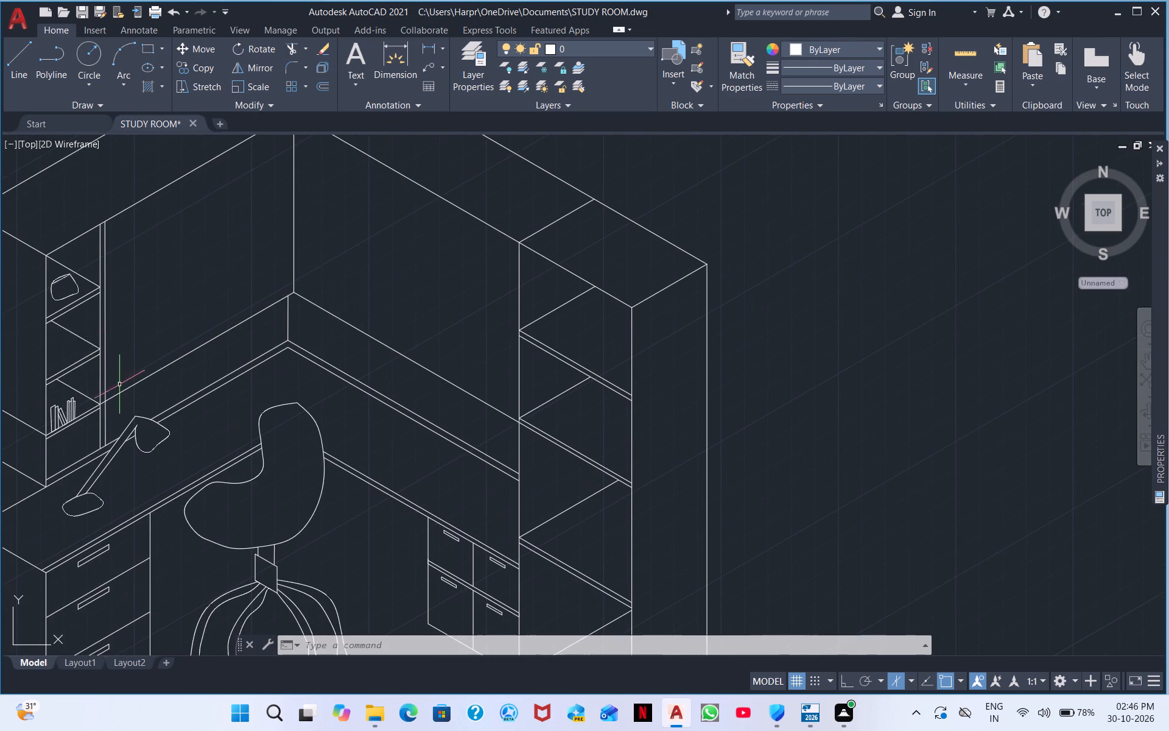
pyautogui.scroll(3, 121, 384)
pyautogui.moveTo(191, 317); pyautogui.dragTo(97, 426, button='middle')
pyautogui.scroll(-2, 114, 412)
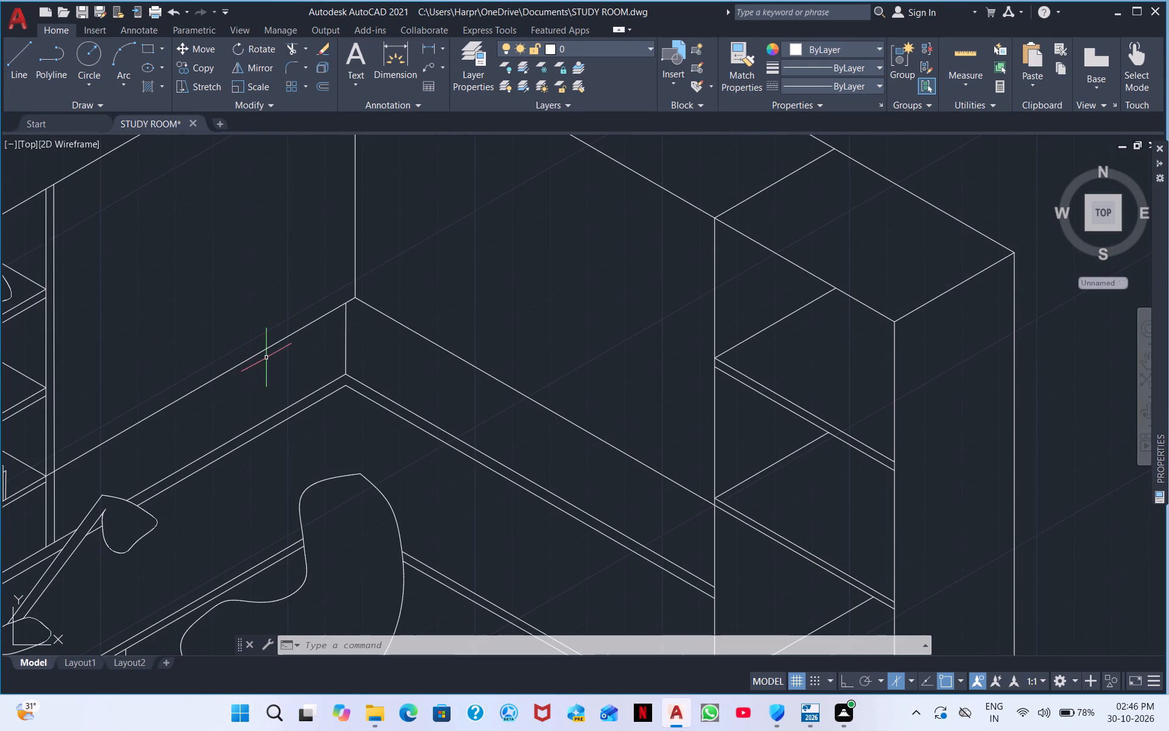
pyautogui.moveTo(244, 400); pyautogui.dragTo(263, 283, button='middle')
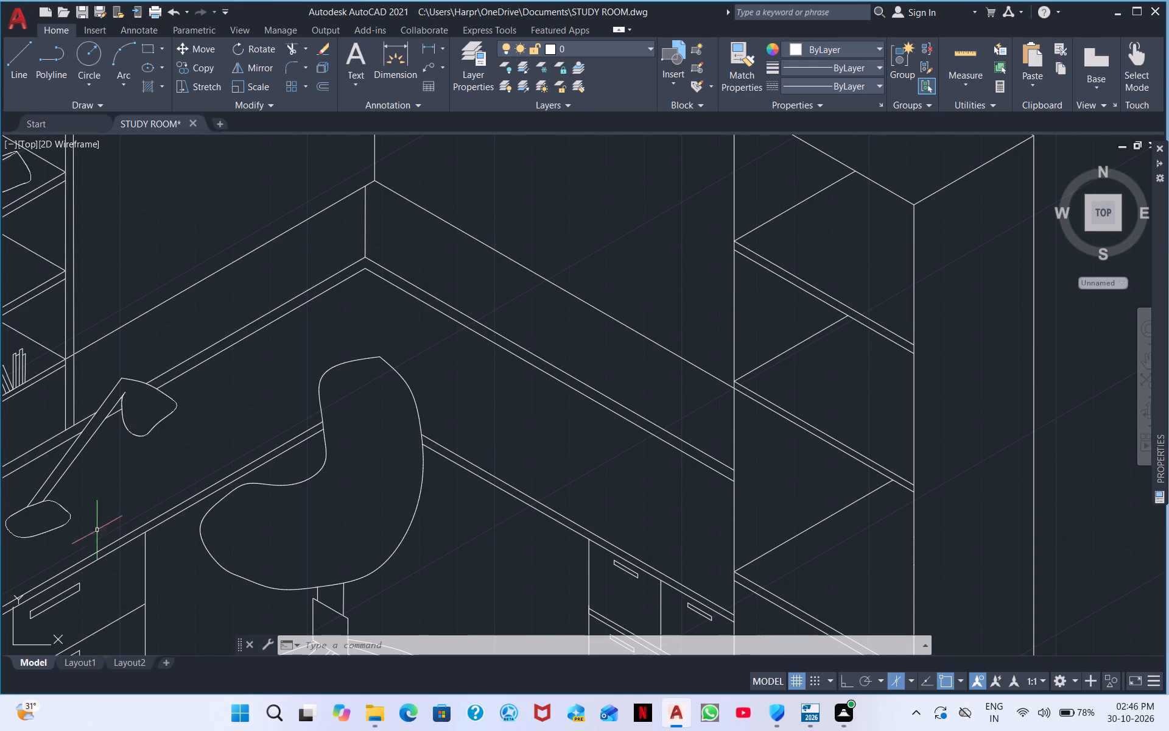
# Move the lamp base away from the slanted arm, down toward the desktop's front corner, in two moves.
pyautogui.scroll(2, 92, 548)
pyautogui.moveTo(126, 453); pyautogui.dragTo(115, 460, button='middle')
pyautogui.moveTo(13, 472); pyautogui.dragTo(158, 436, button='middle')
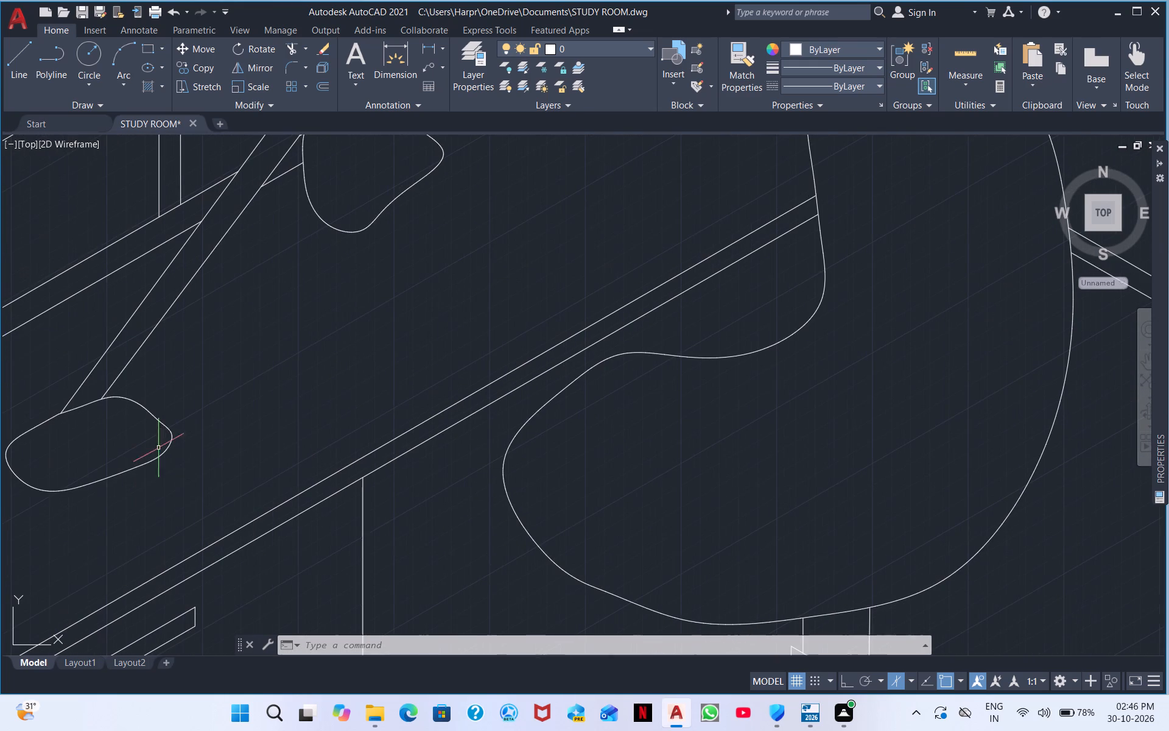
pyautogui.click(181, 478)
pyautogui.click(130, 436)
pyautogui.rightClick(212, 392)
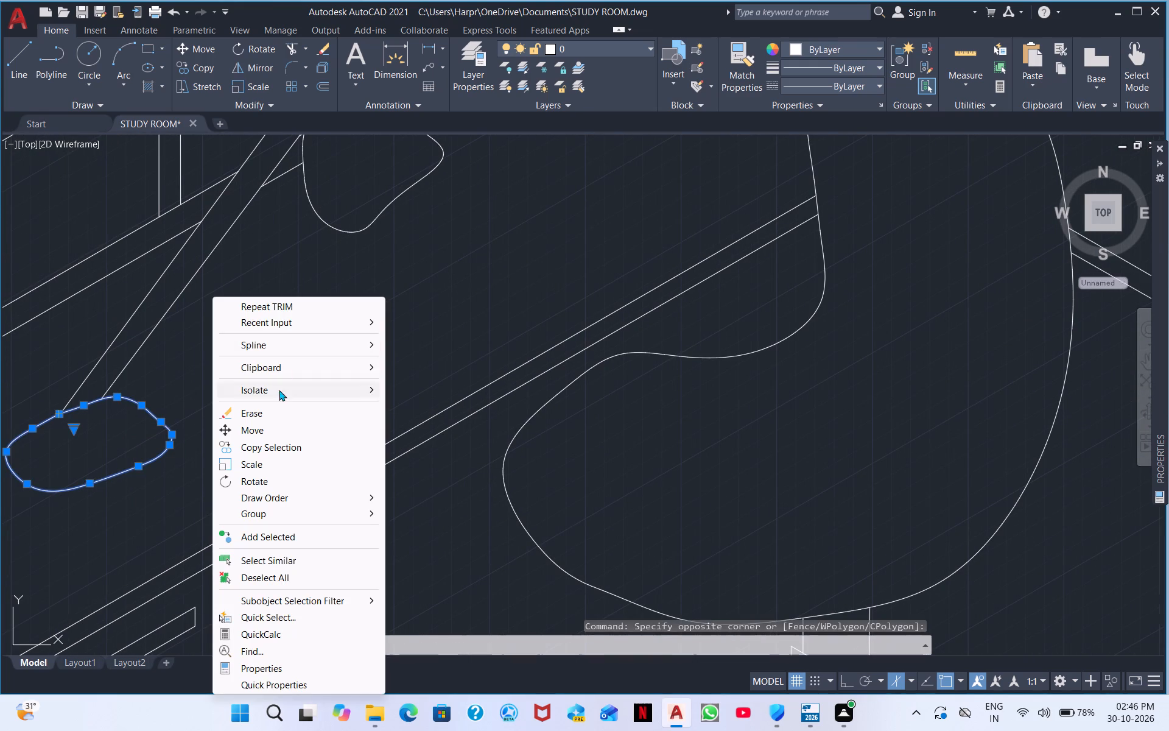
pyautogui.click(269, 428)
pyautogui.click(142, 436)
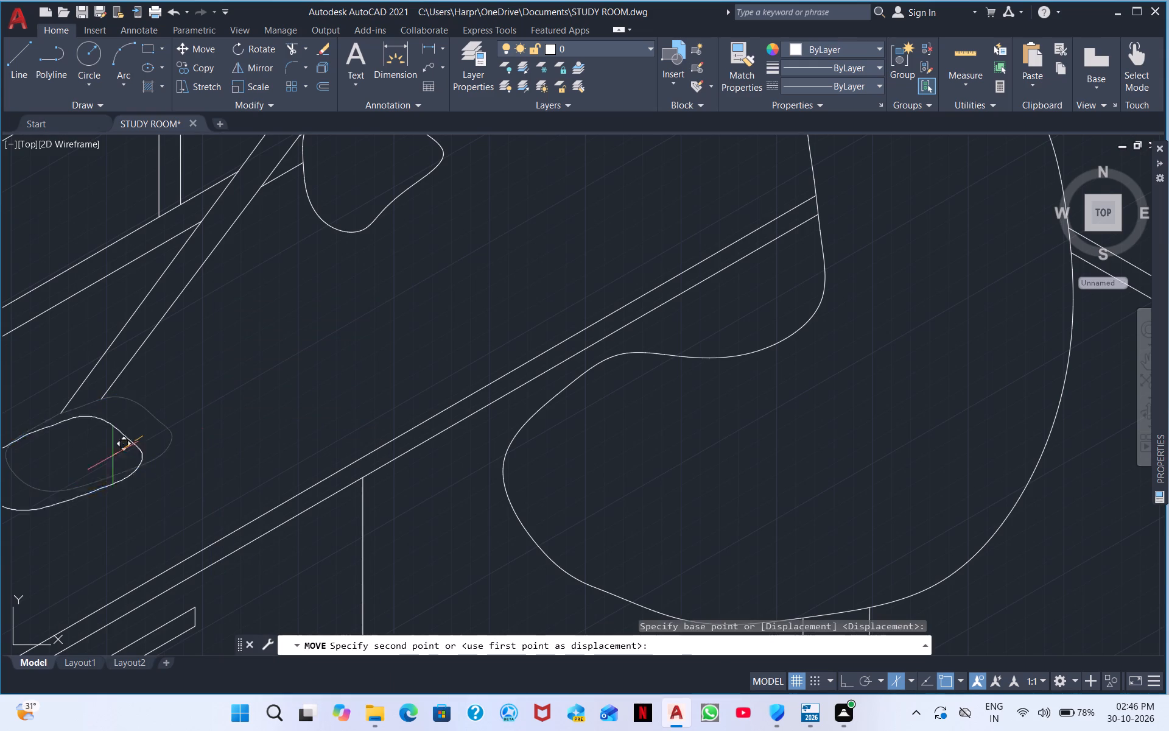
pyautogui.click(68, 514)
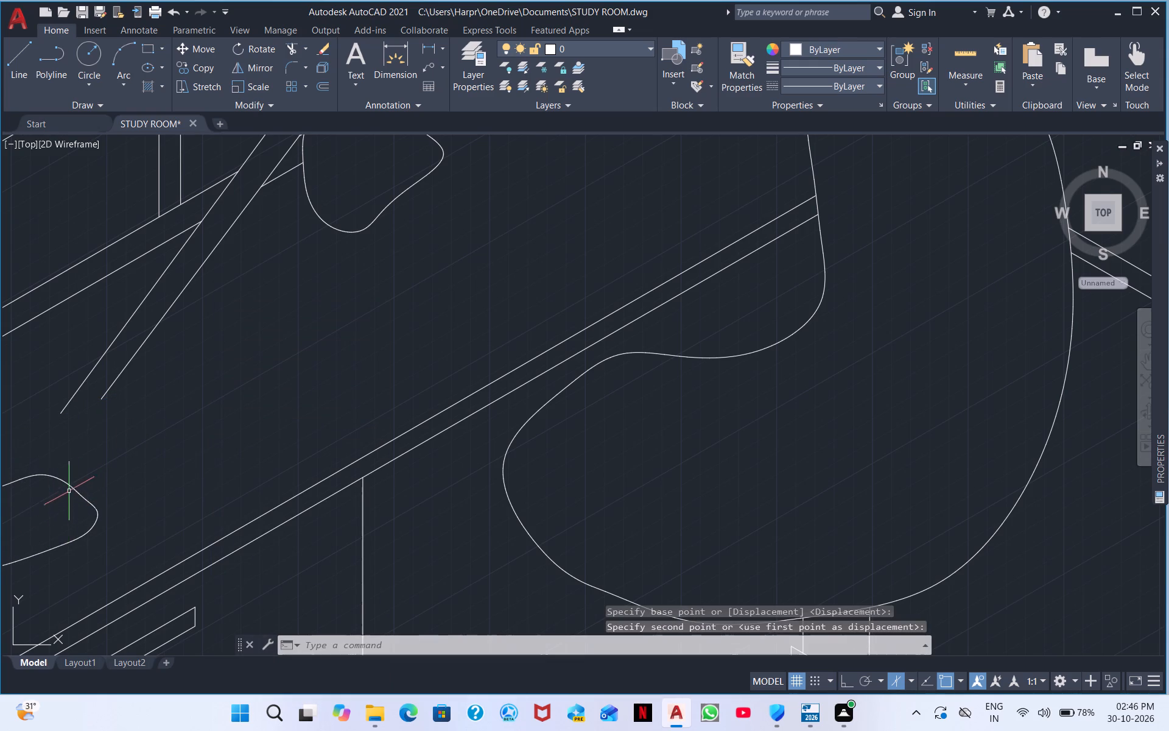
pyautogui.click(72, 488)
pyautogui.rightClick(37, 517)
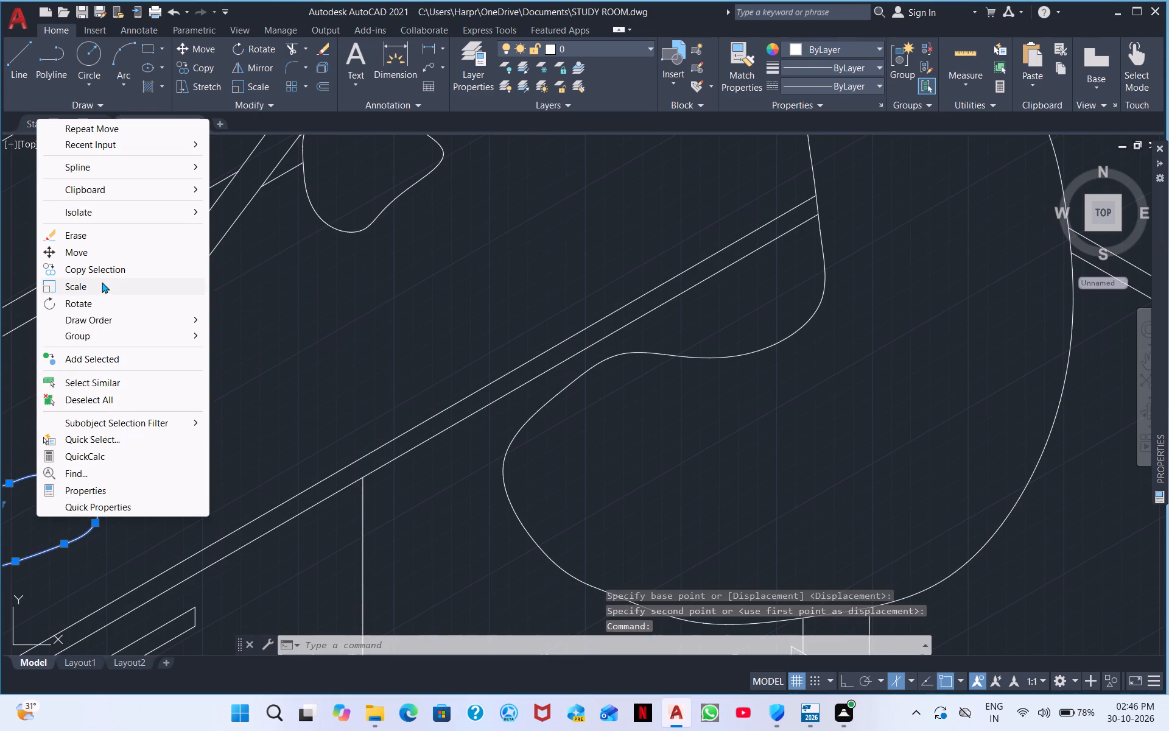
pyautogui.click(96, 260)
pyautogui.moveTo(38, 481); pyautogui.dragTo(200, 372, button='middle')
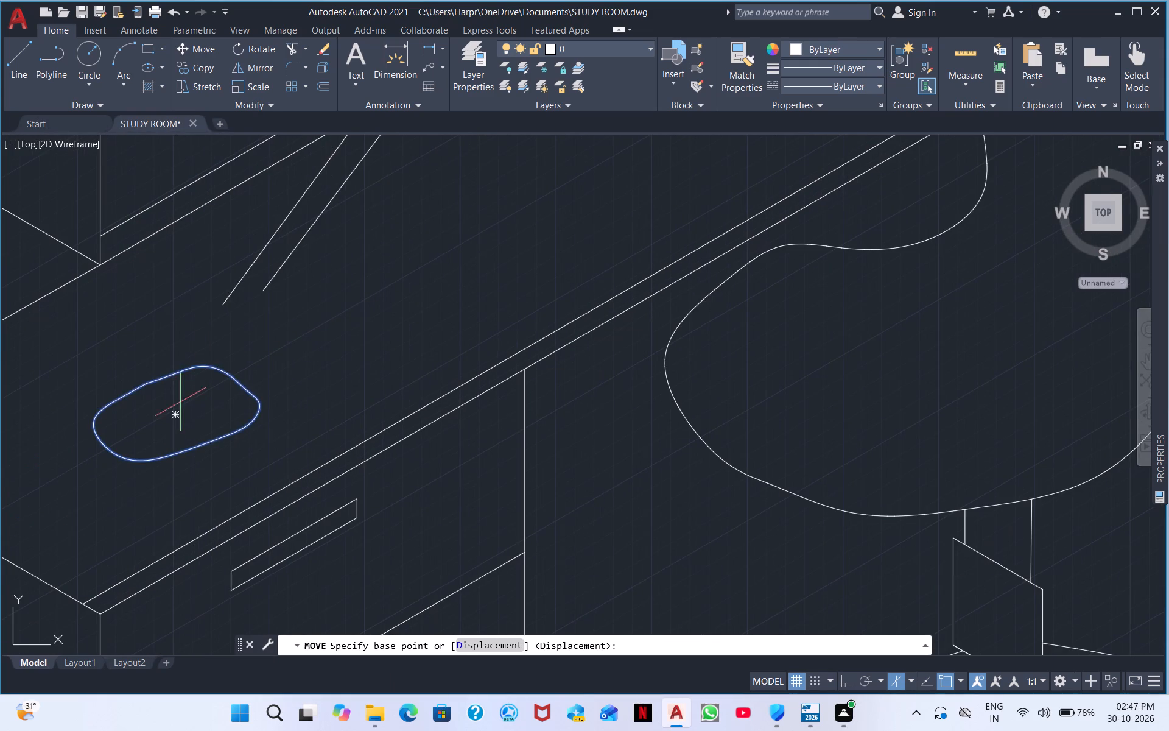
pyautogui.click(167, 415)
pyautogui.click(79, 498)
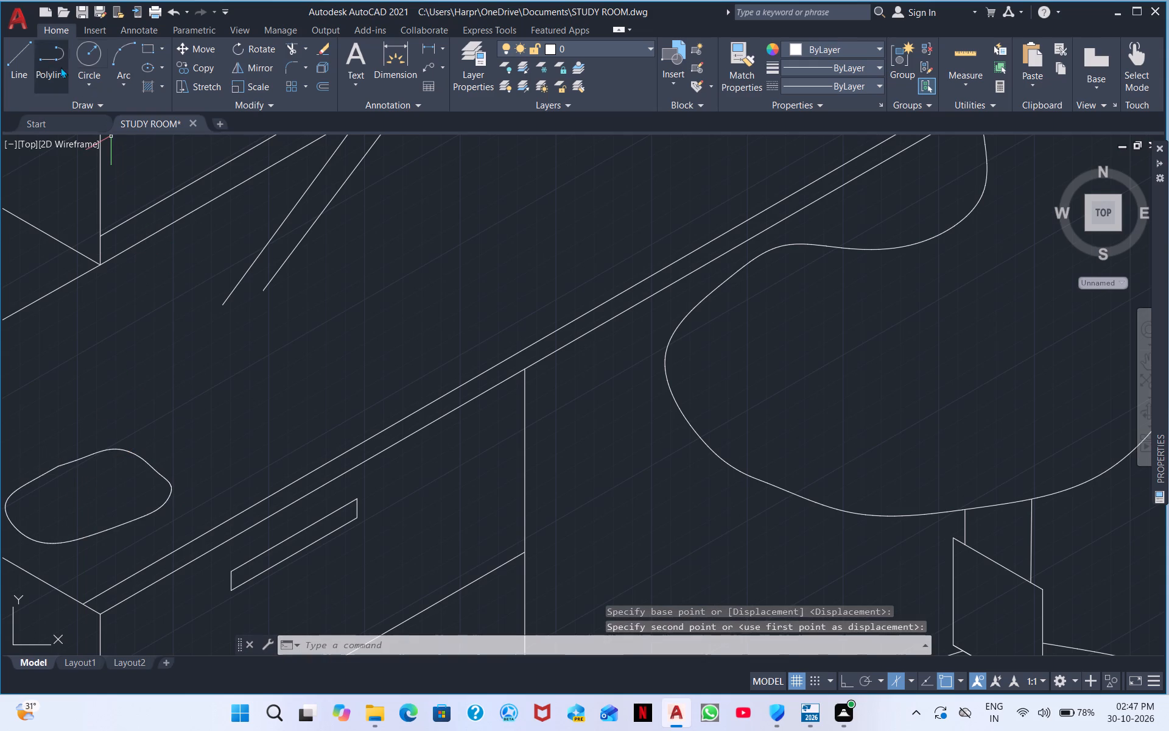
# With Ortho on, draw a vertical line about 378 long straight down from the lower end of the arm's chair-side line.
pyautogui.click(26, 58)
pyautogui.click(262, 292)
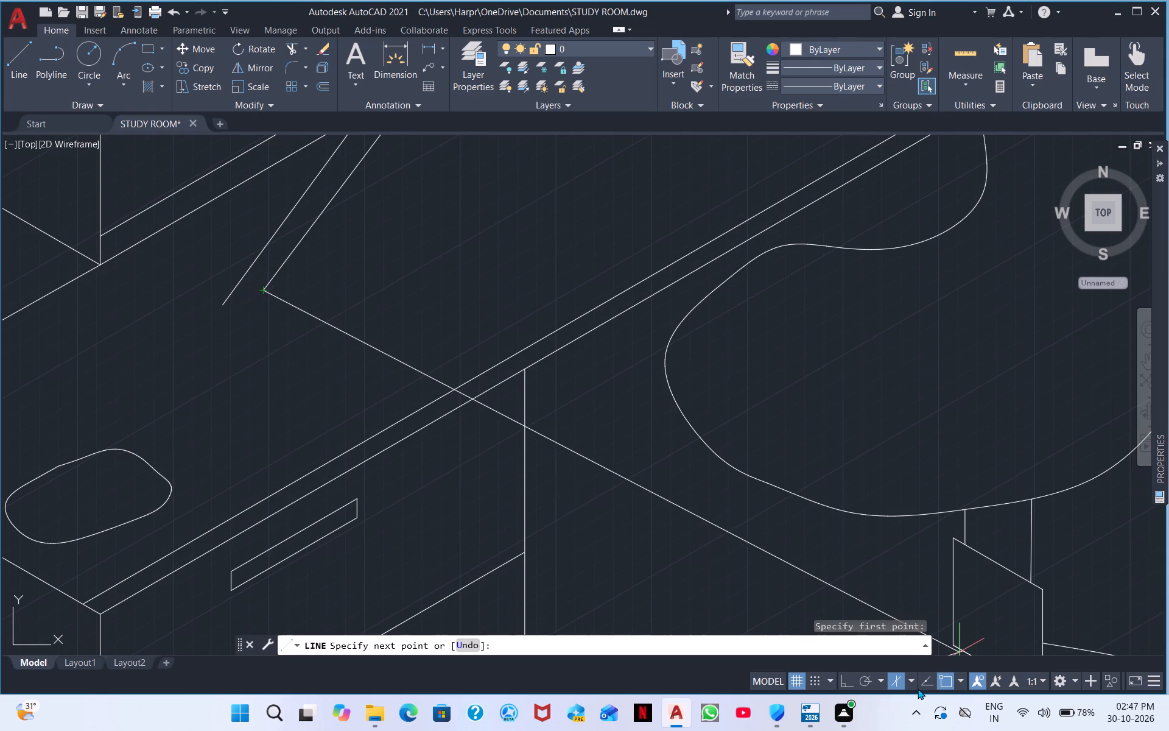
pyautogui.click(847, 685)
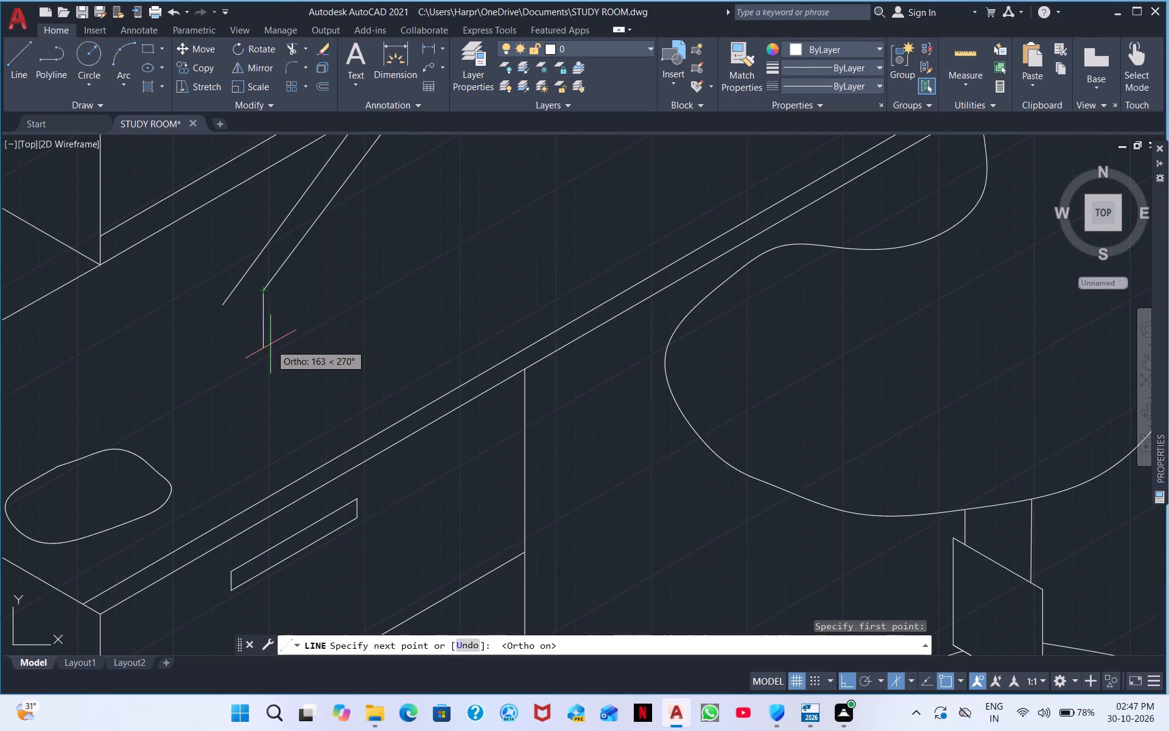
pyautogui.click(271, 419)
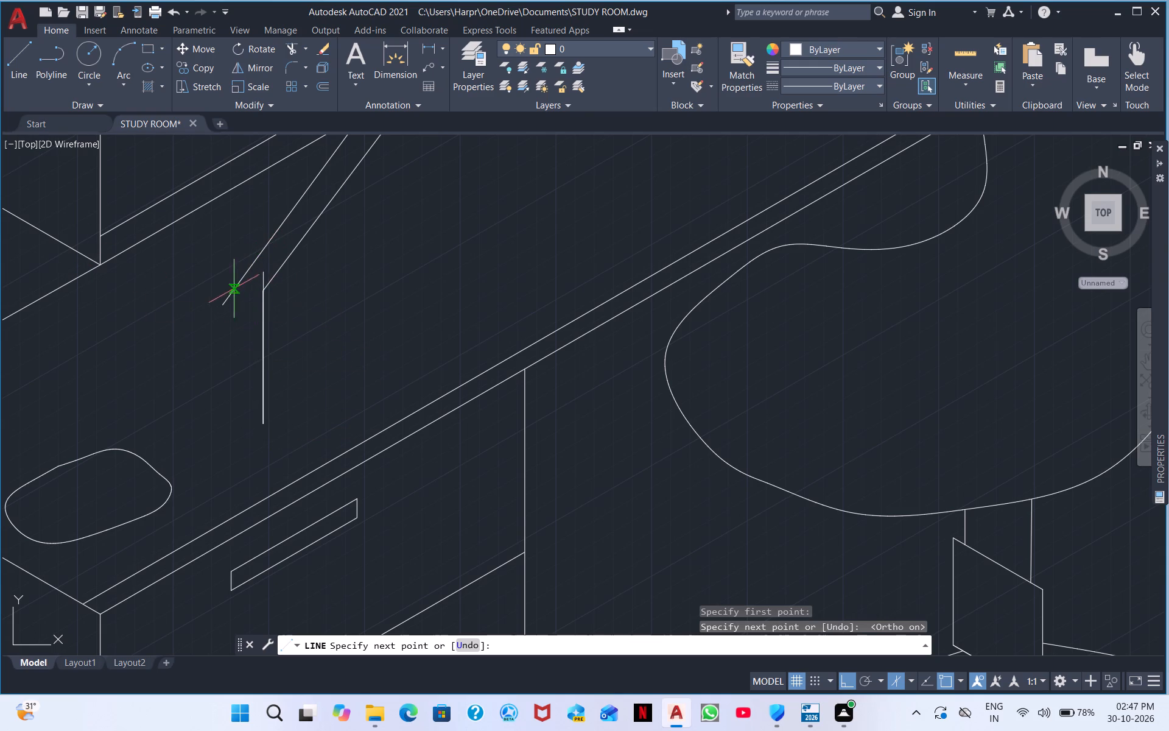
pyautogui.rightClick(426, 300)
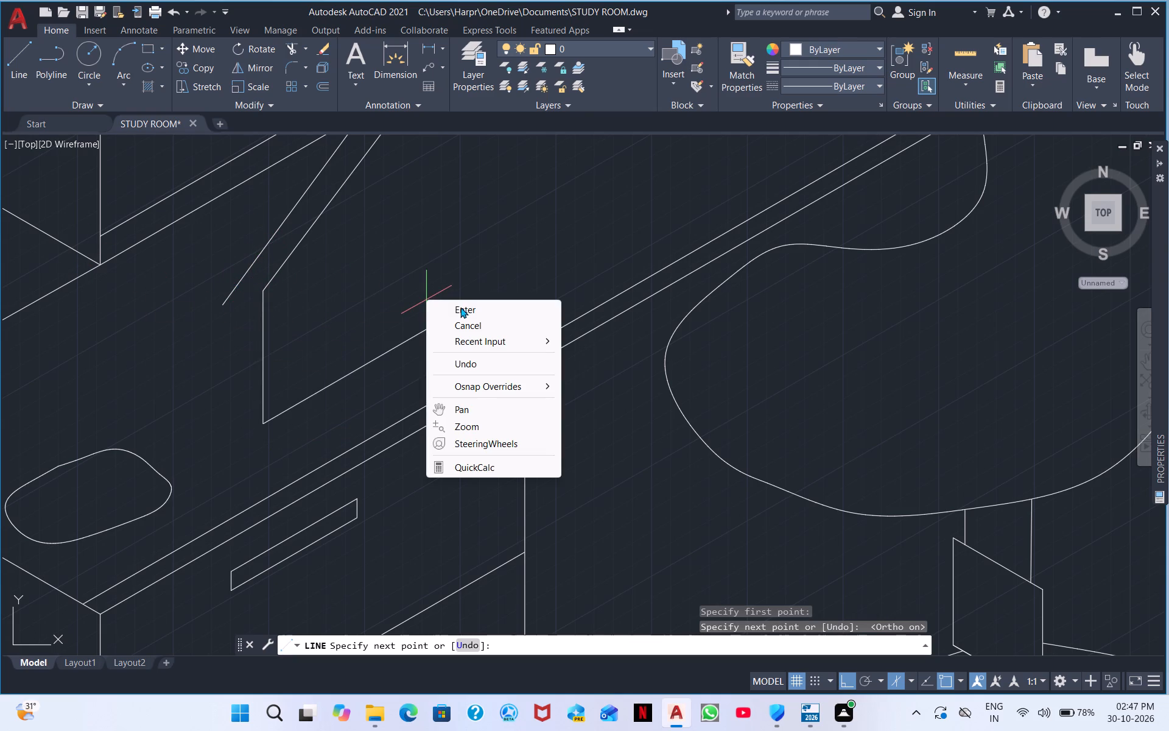
pyautogui.click(460, 307)
# Draw a second vertical stem line straight down from the arm's shelf-side line, ending slightly below the first stem line.
pyautogui.moveTo(344, 310); pyautogui.dragTo(457, 260, button='middle')
pyautogui.rightClick(457, 260)
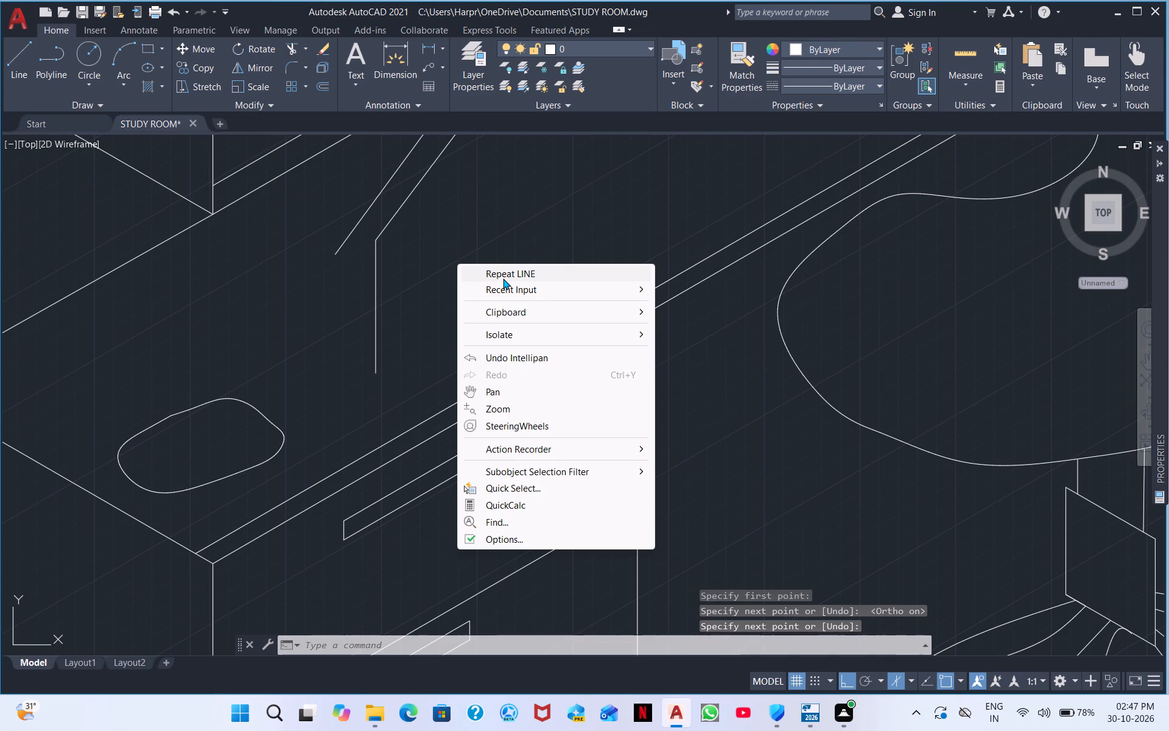
pyautogui.click(504, 278)
pyautogui.click(356, 228)
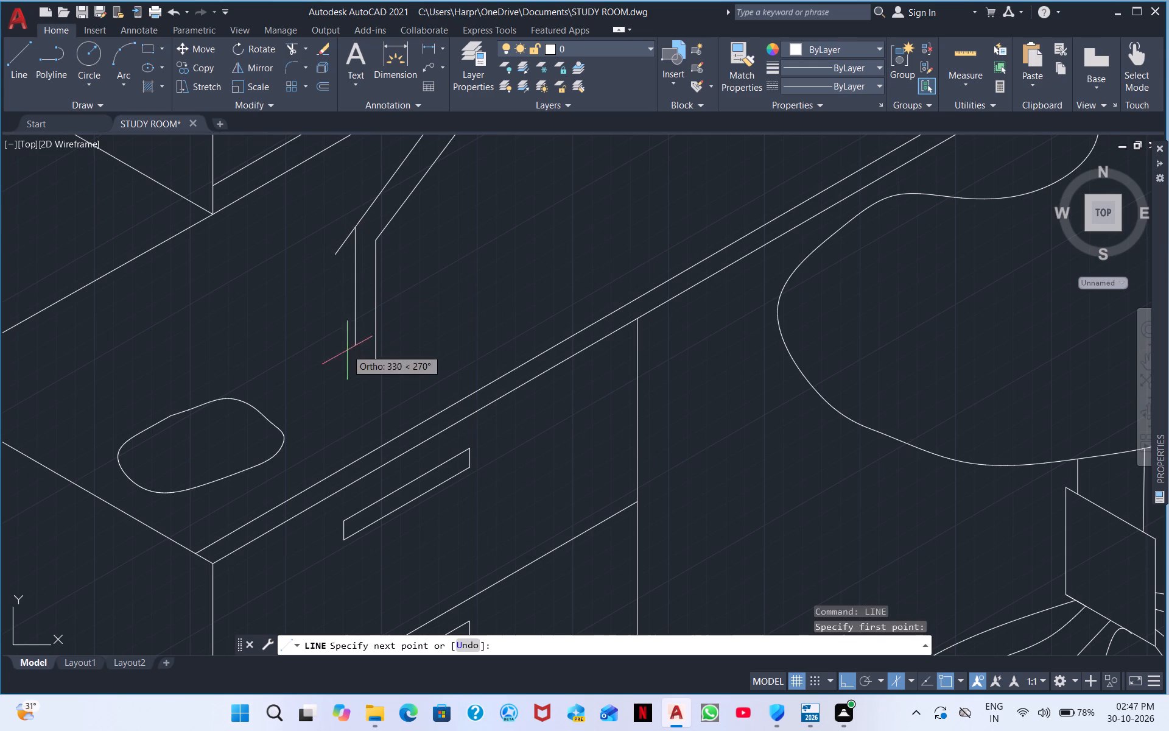
pyautogui.click(356, 381)
pyautogui.press('Escape')
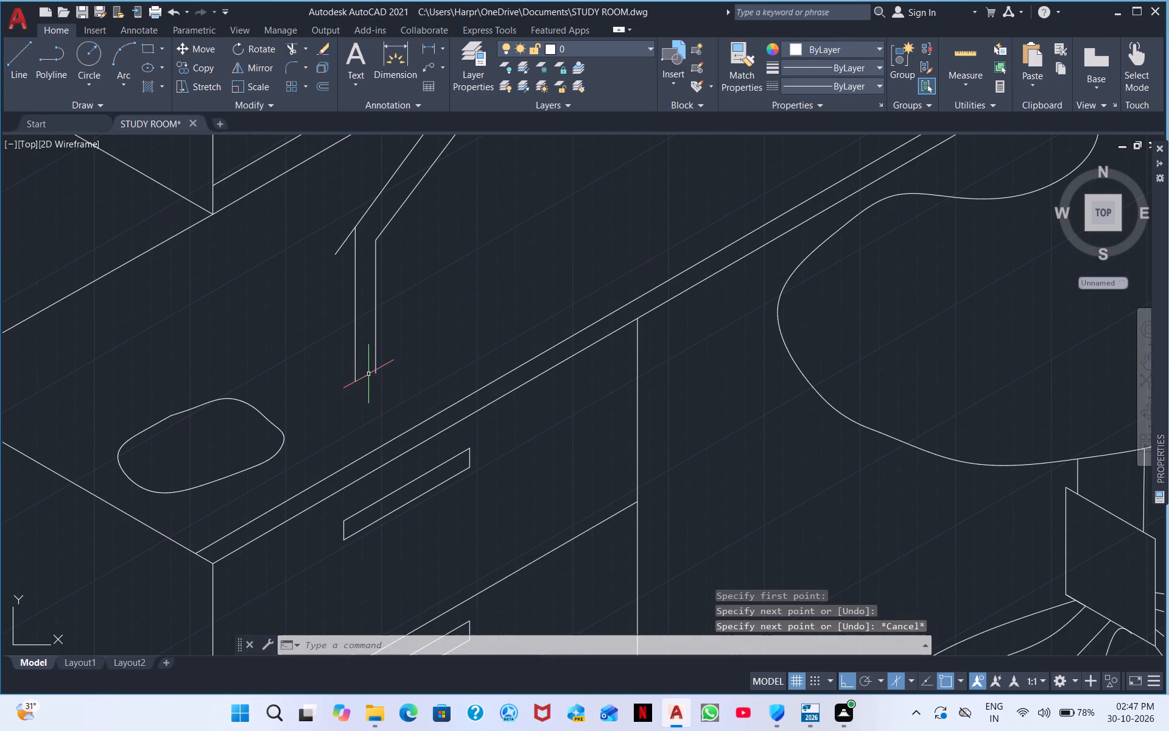
# Trim the lower end of the arm's shelf-side line where it projects past the new stem line.
pyautogui.moveTo(407, 326); pyautogui.dragTo(309, 398, button='middle')
pyautogui.scroll(-1, 300, 401)
pyautogui.scroll(2, 233, 326)
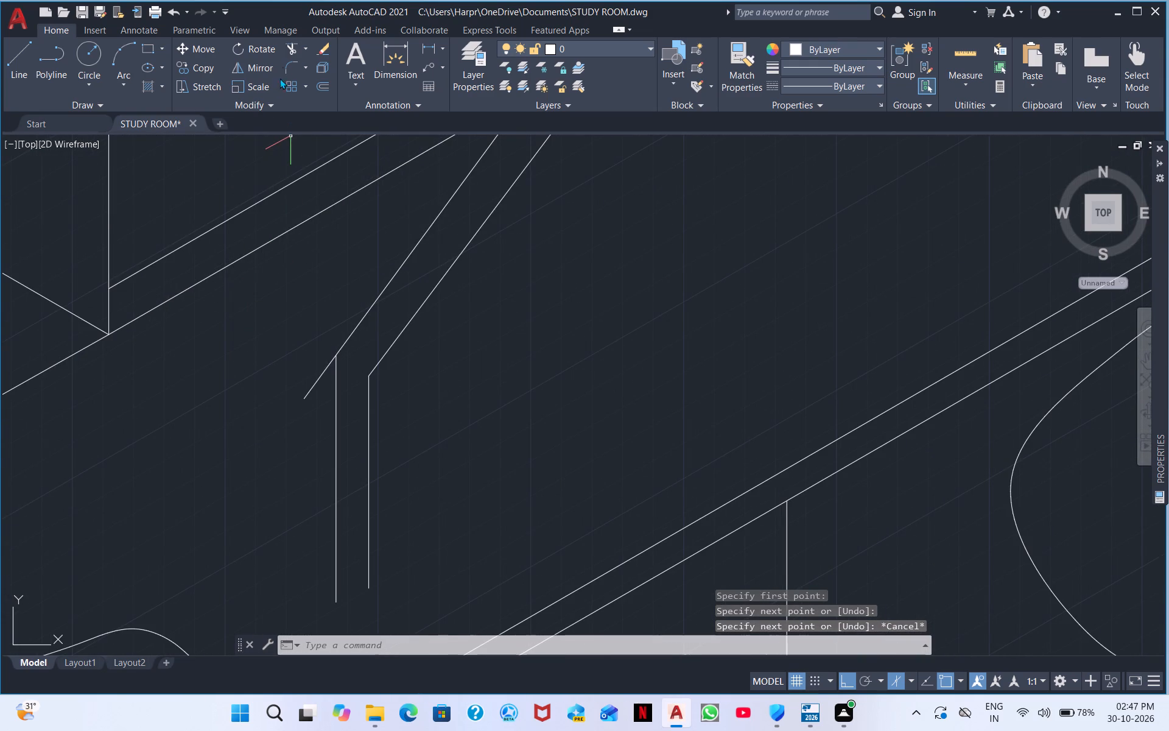
pyautogui.click(289, 38)
pyautogui.moveTo(318, 376); pyautogui.dragTo(321, 387)
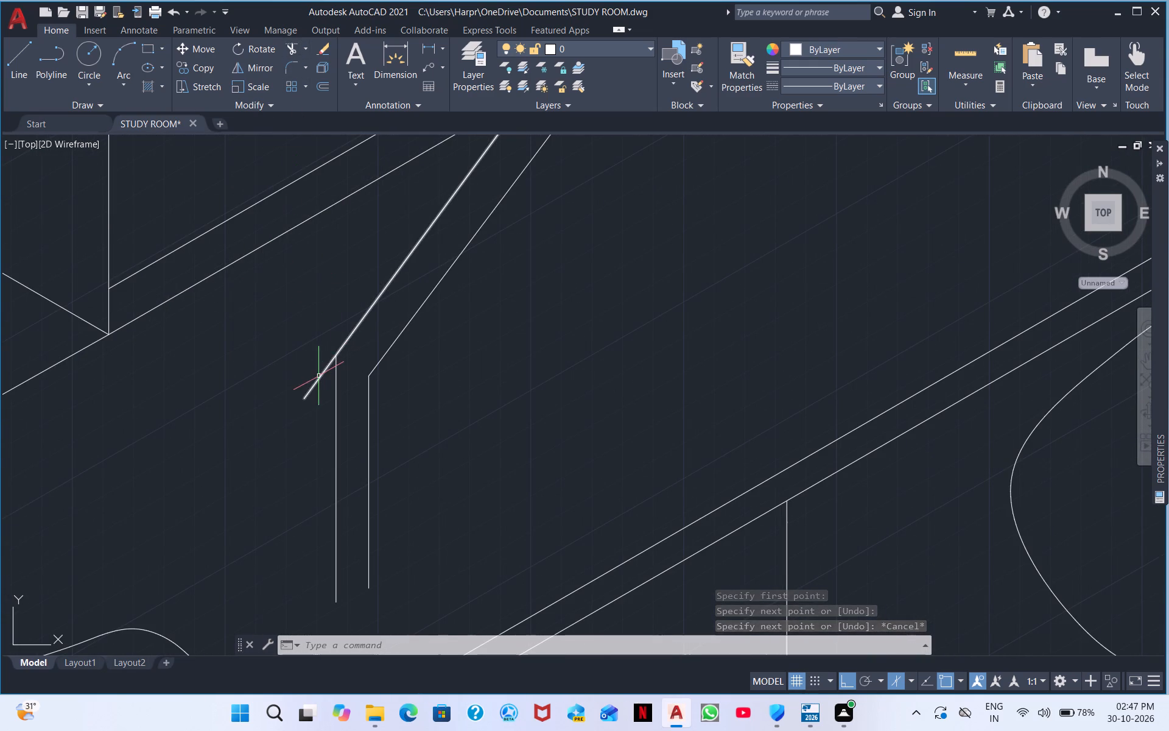
pyautogui.moveTo(321, 387); pyautogui.dragTo(324, 390)
pyautogui.press('Escape')
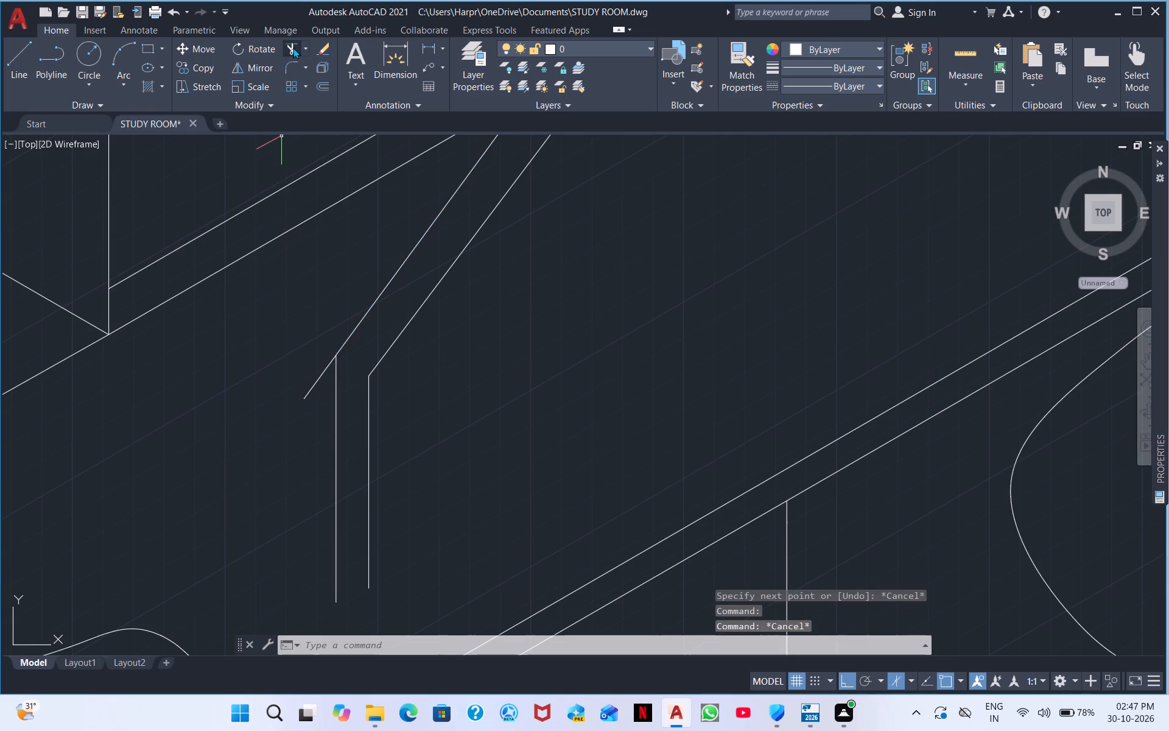
pyautogui.click(293, 48)
pyautogui.moveTo(311, 369); pyautogui.dragTo(318, 409)
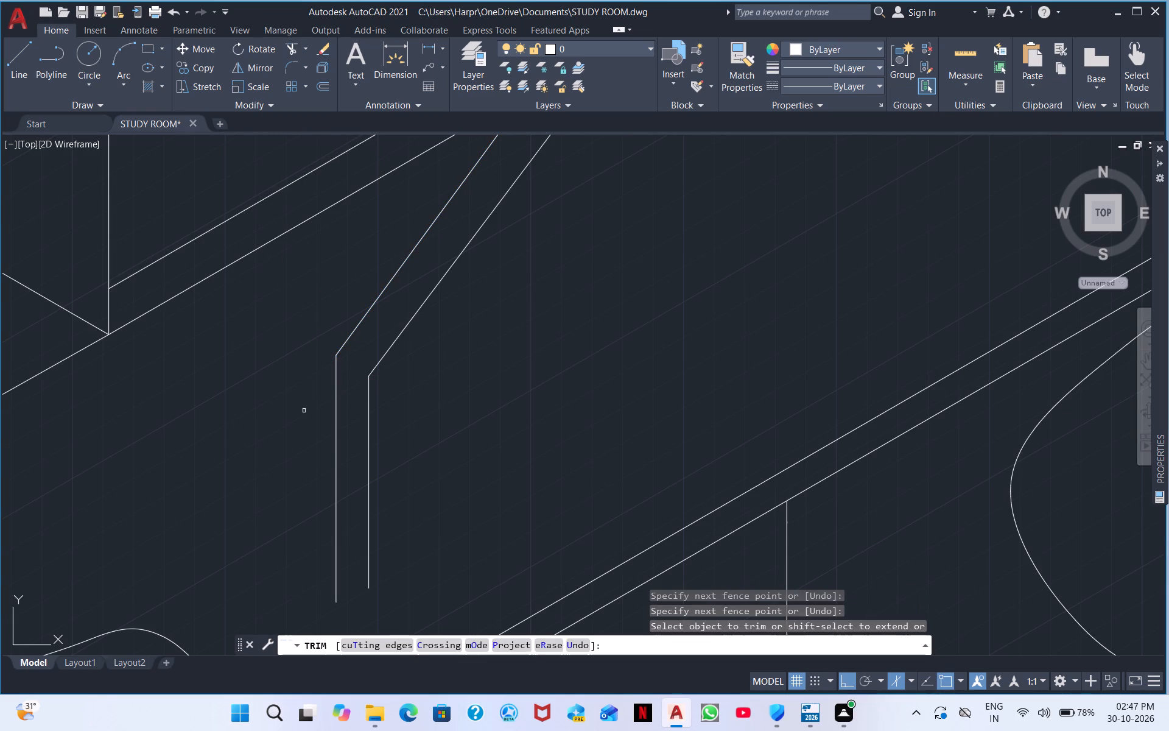
pyautogui.scroll(-1, 303, 410)
pyautogui.moveTo(408, 409); pyautogui.dragTo(304, 404, button='middle')
pyautogui.rightClick(326, 391)
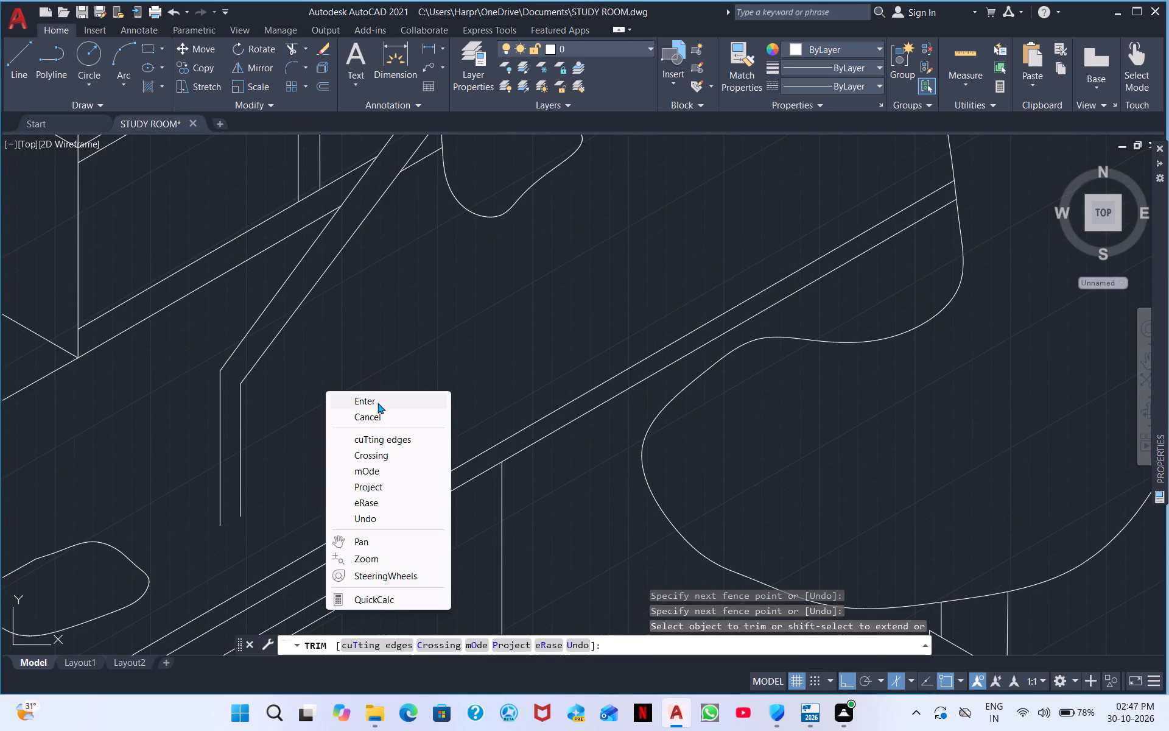
pyautogui.click(377, 403)
# With Ortho on, move the lamp base about 514 along the 30° direction onto the lower end of the stem.
pyautogui.moveTo(163, 580); pyautogui.dragTo(112, 555)
pyautogui.rightClick(110, 549)
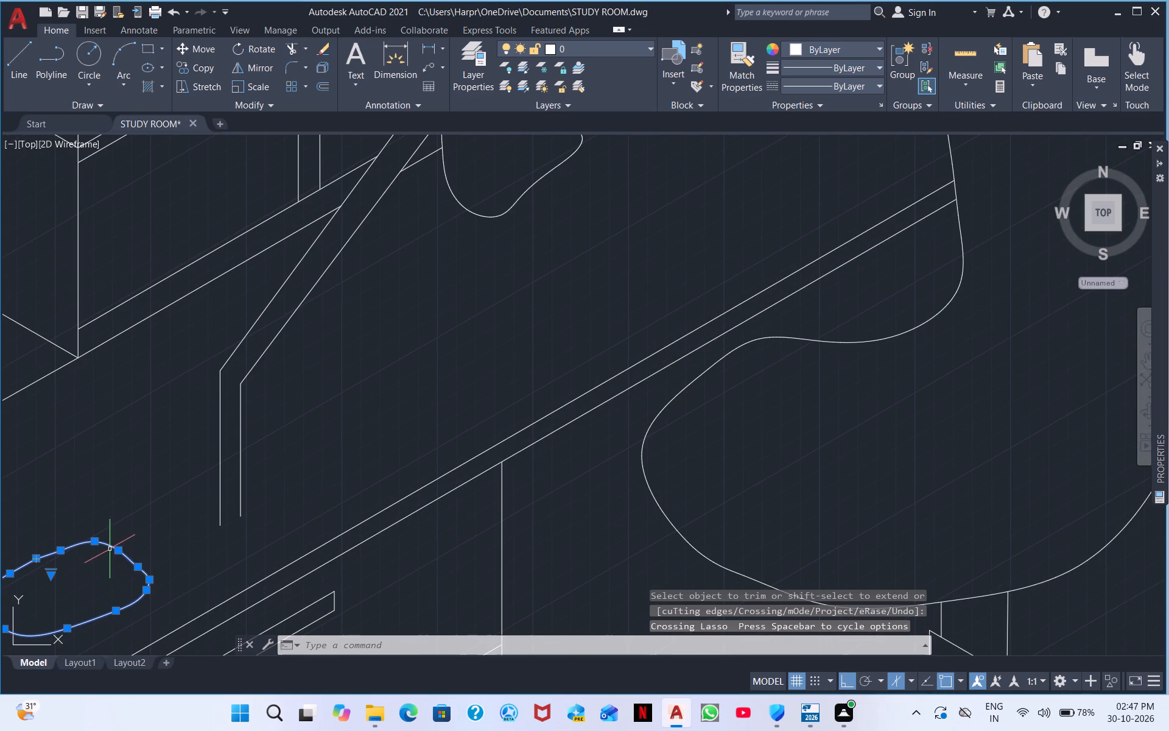
pyautogui.click(157, 285)
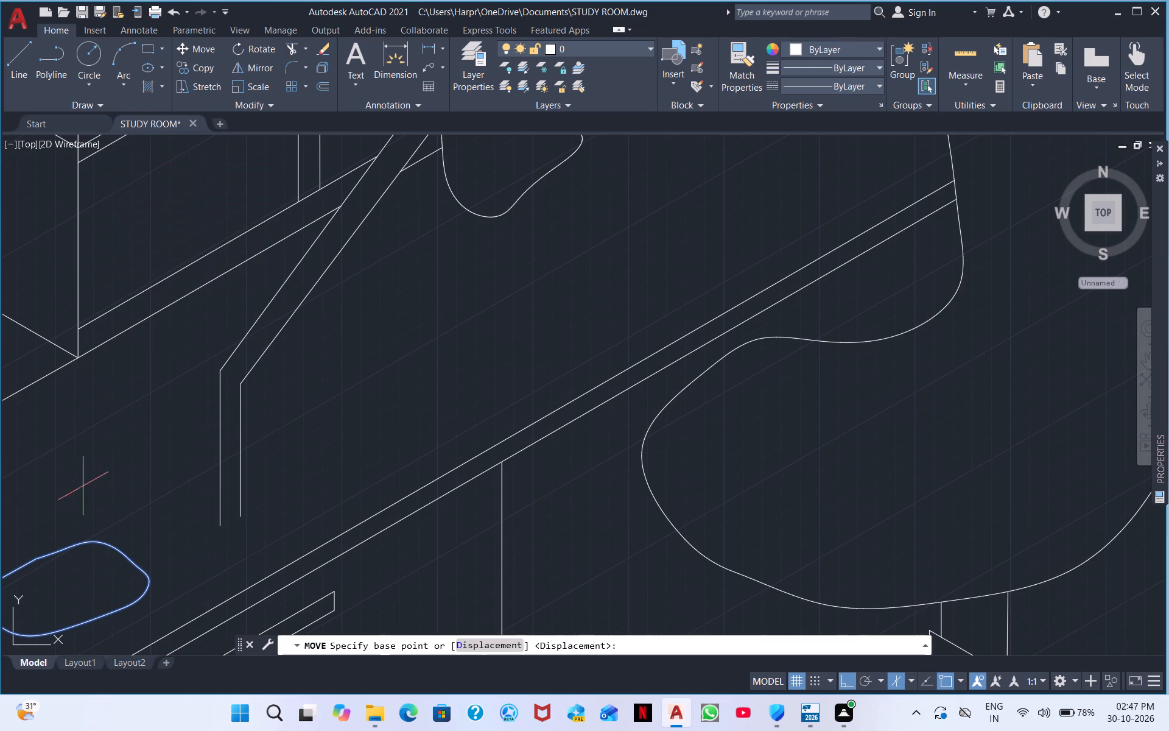
pyautogui.click(97, 567)
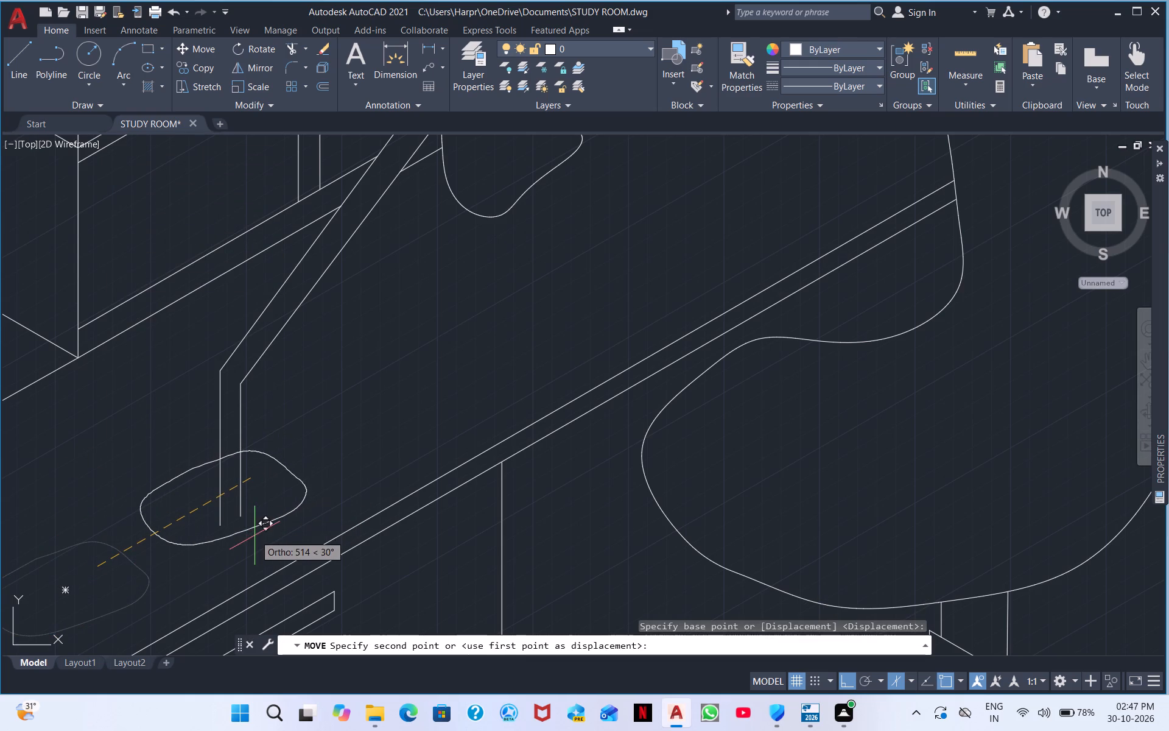
pyautogui.click(255, 526)
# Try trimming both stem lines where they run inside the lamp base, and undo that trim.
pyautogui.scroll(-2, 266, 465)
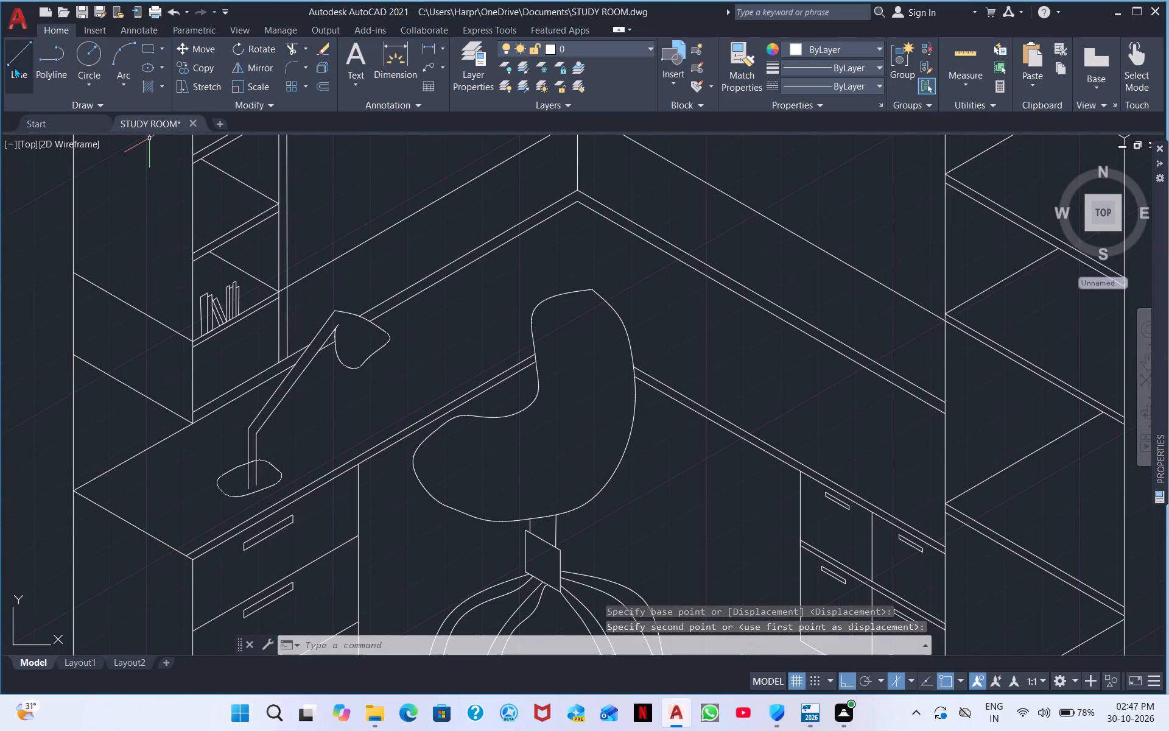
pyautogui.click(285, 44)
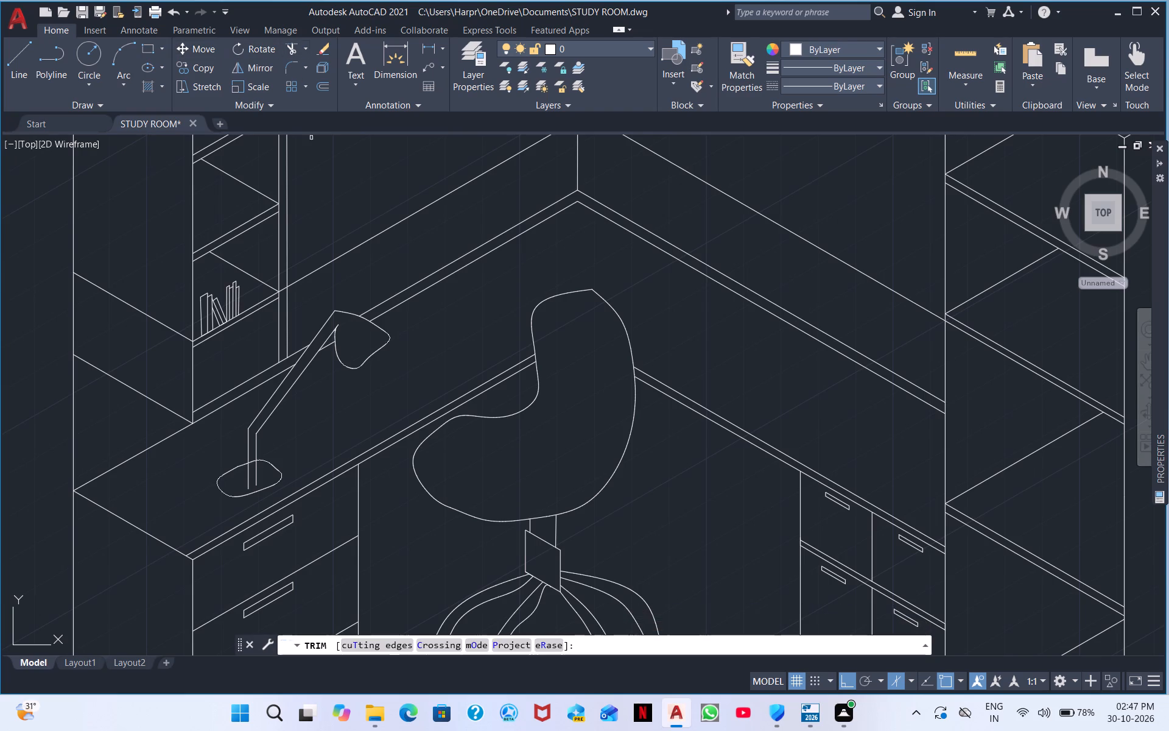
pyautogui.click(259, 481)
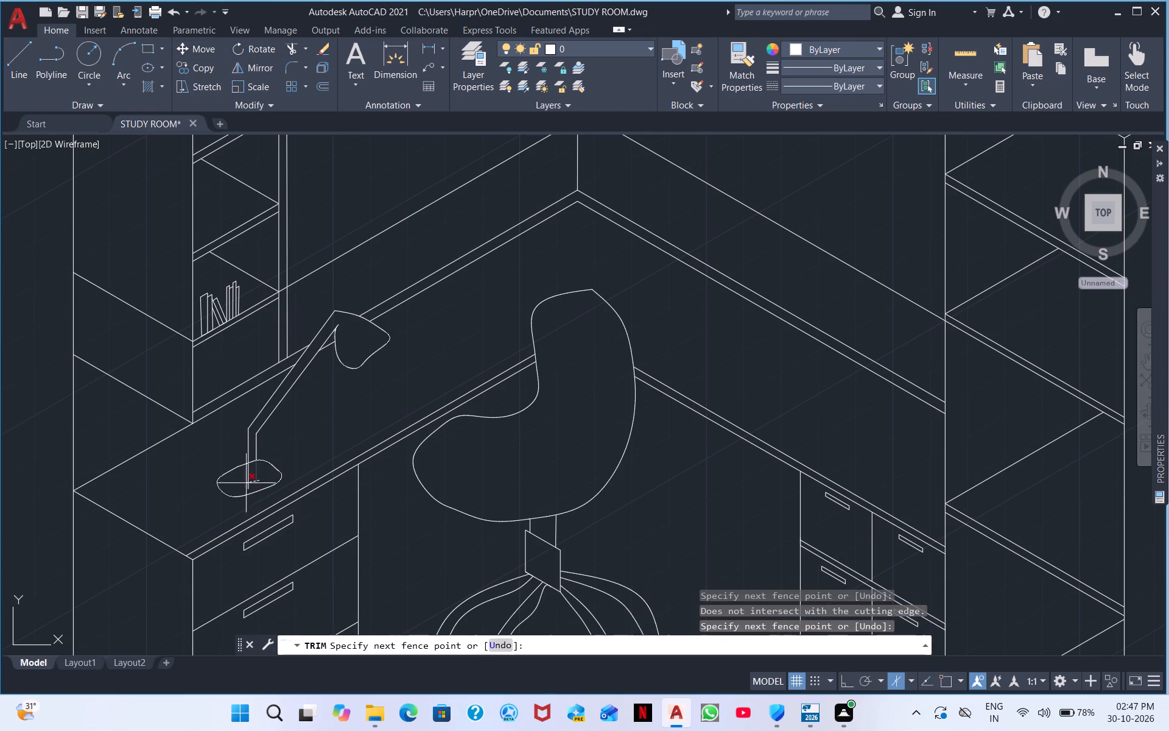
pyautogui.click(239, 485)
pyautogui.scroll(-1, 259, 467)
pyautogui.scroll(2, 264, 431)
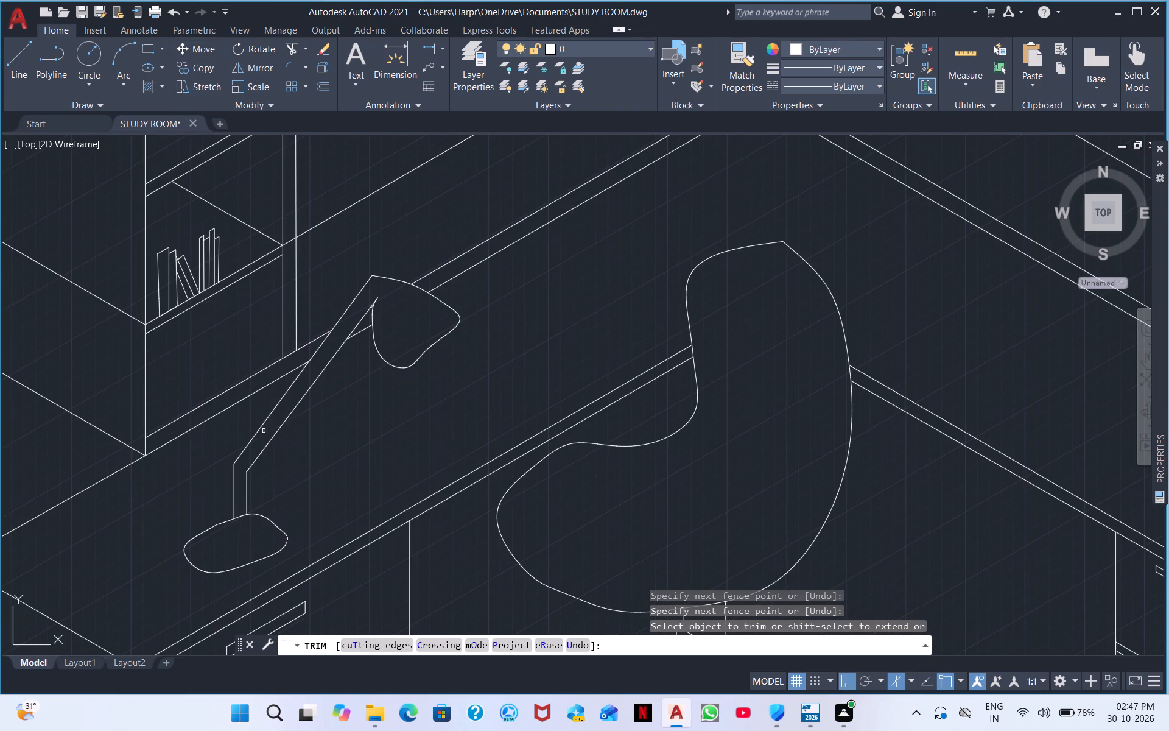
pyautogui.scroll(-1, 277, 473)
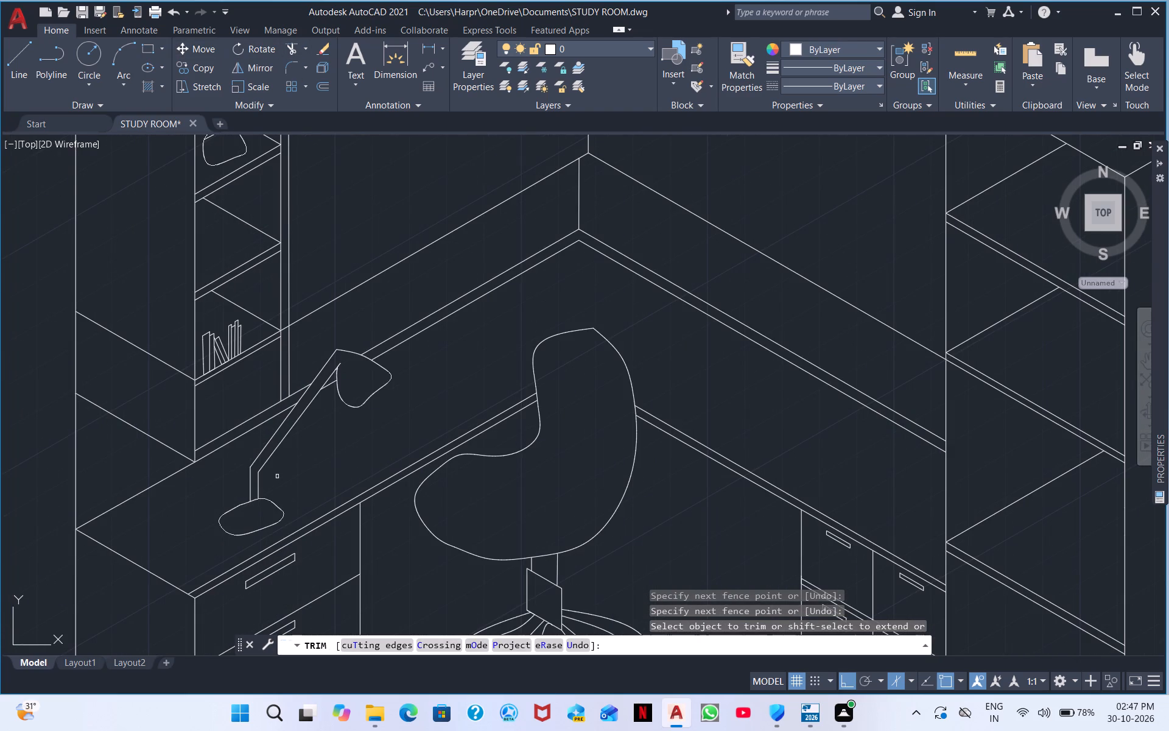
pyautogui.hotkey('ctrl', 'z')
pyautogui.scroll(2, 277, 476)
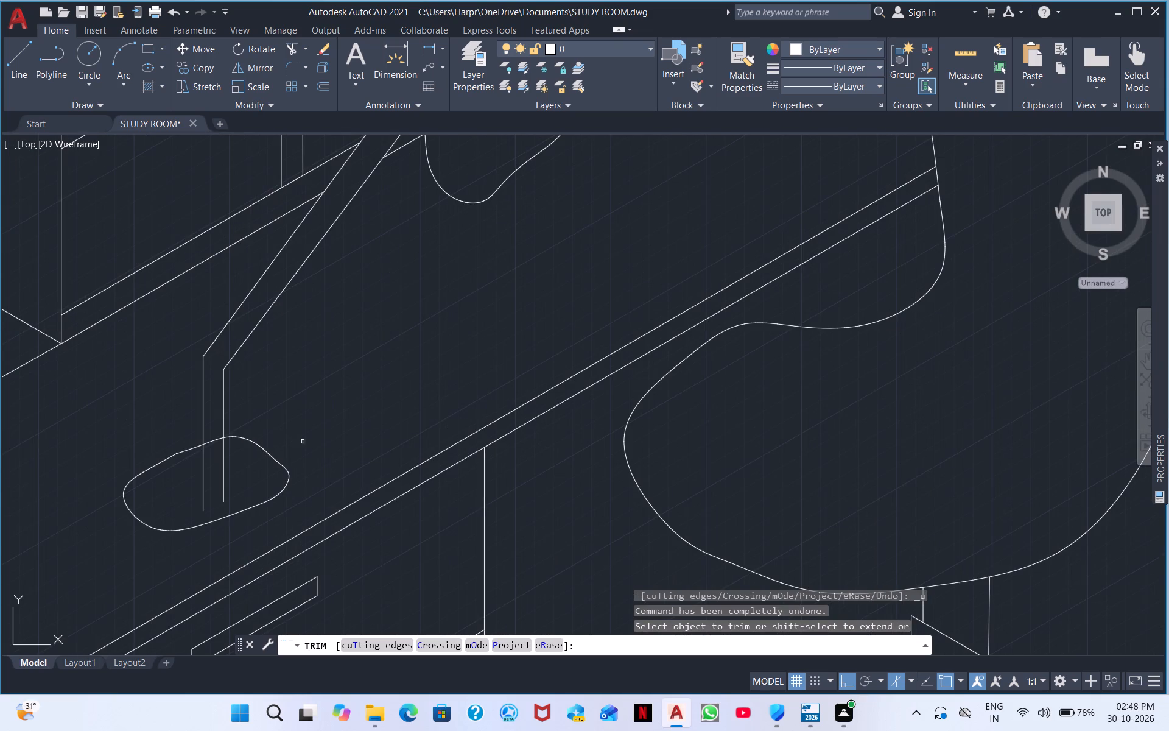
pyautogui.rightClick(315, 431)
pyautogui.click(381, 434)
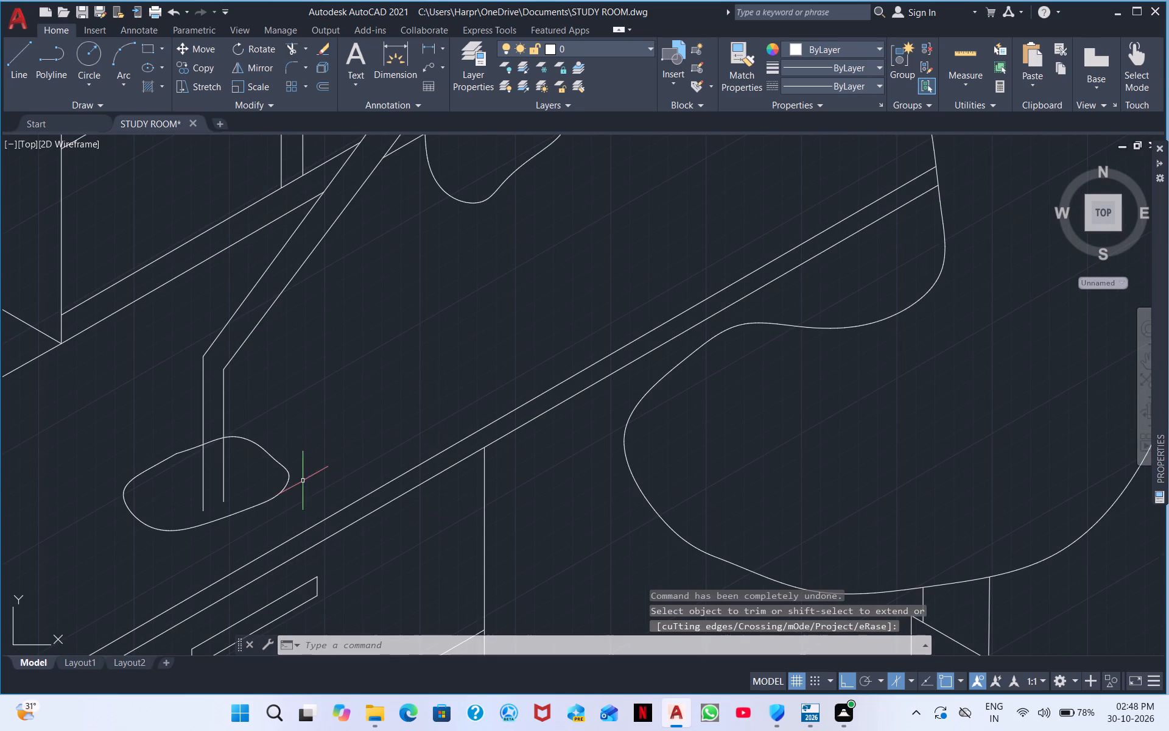
# Move the lamp base slightly along the 30° direction toward the chair to centre it around the stem.
pyautogui.click(303, 481)
pyautogui.click(273, 462)
pyautogui.rightClick(279, 451)
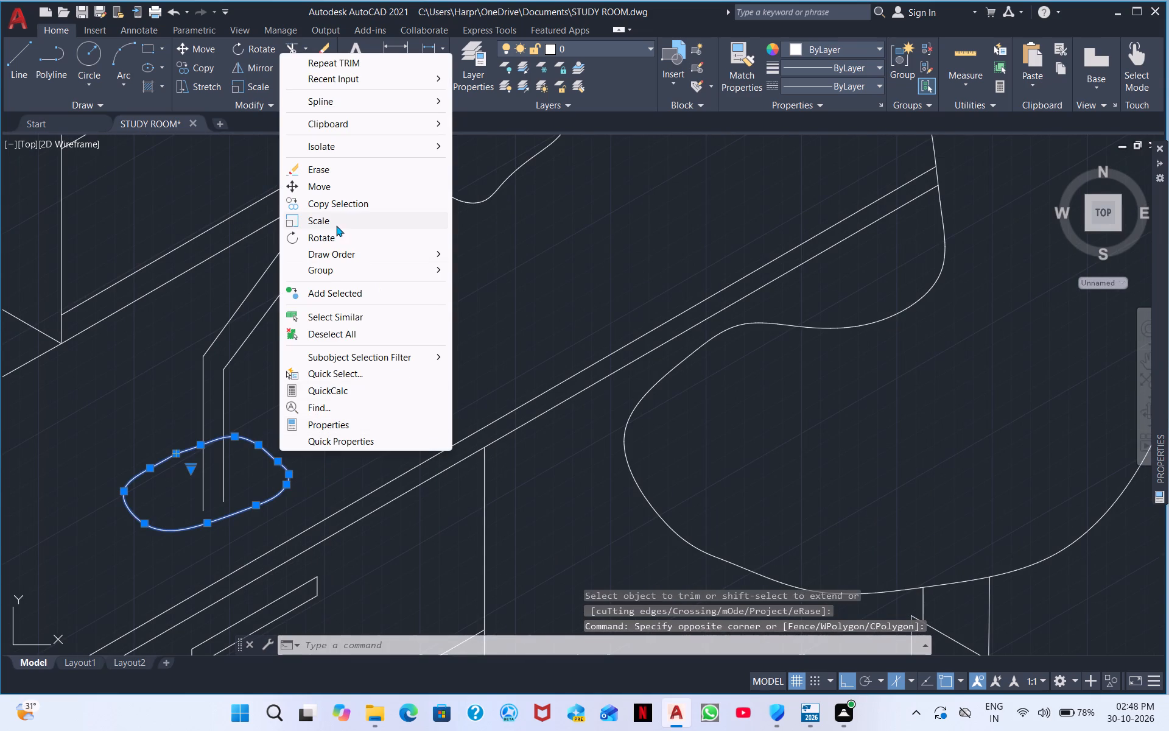
pyautogui.click(330, 194)
pyautogui.click(273, 468)
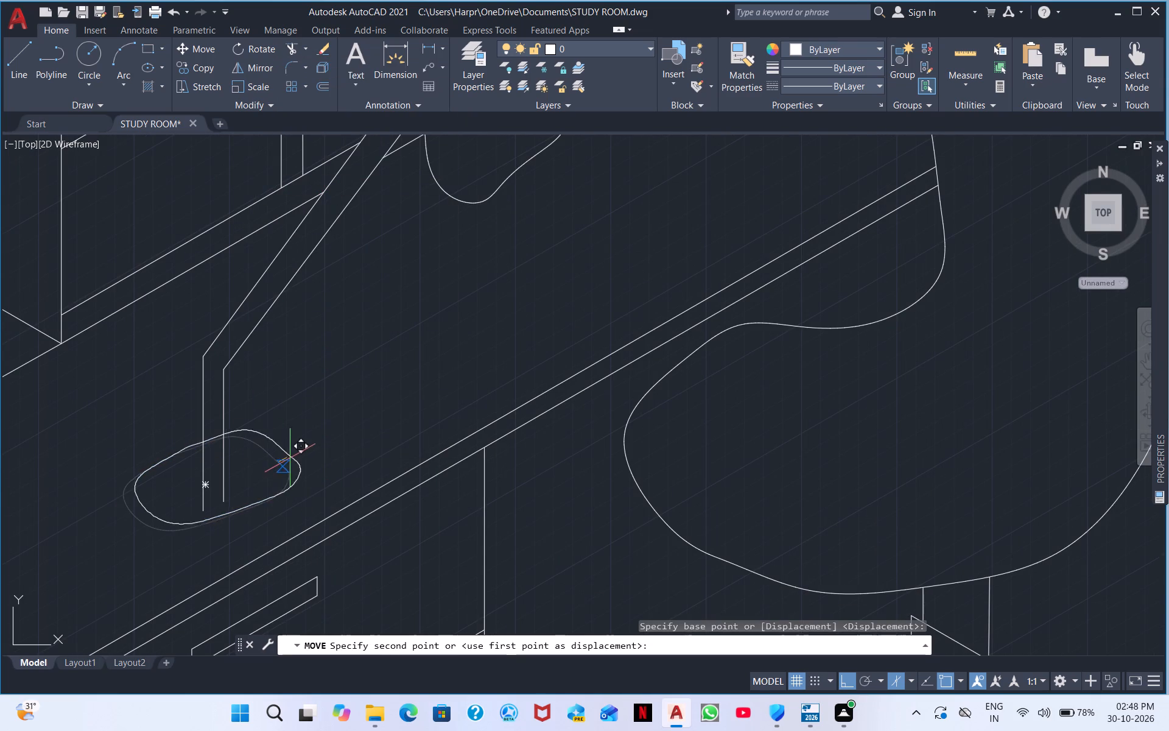
pyautogui.click(296, 458)
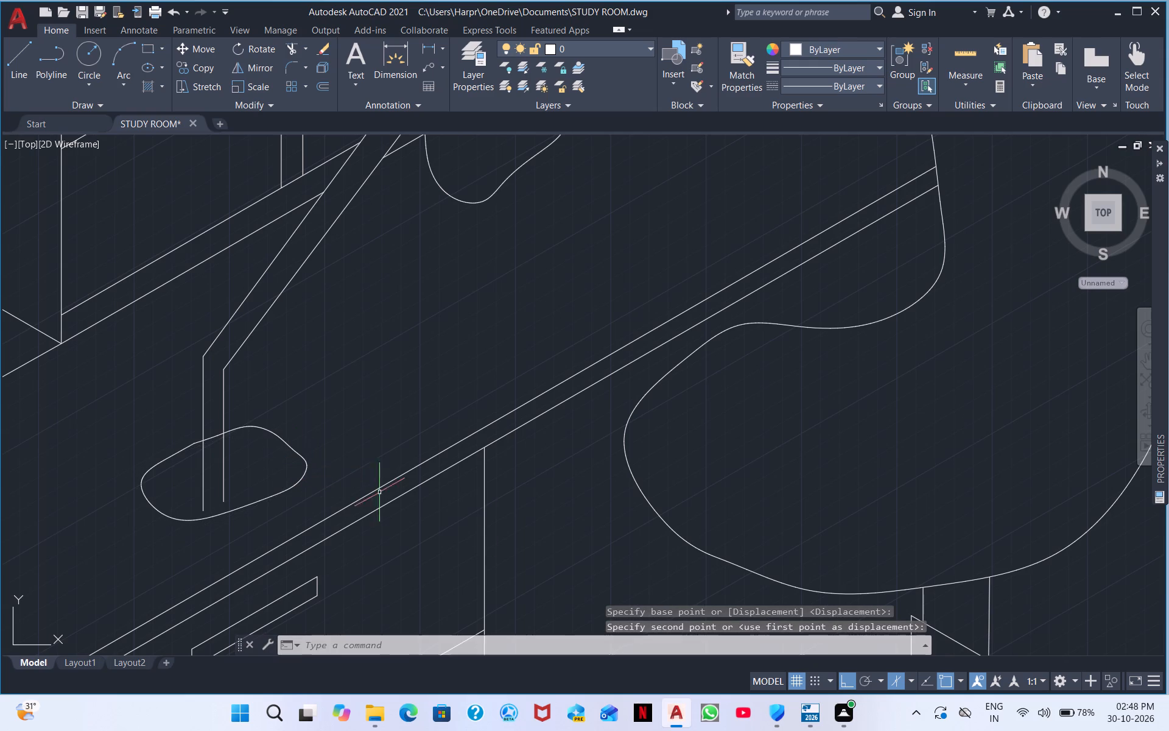
# Turn Ortho off and move the lamp base slightly straight down so the stem's lower ends sit inside its outline.
pyautogui.click(848, 682)
pyautogui.click(267, 494)
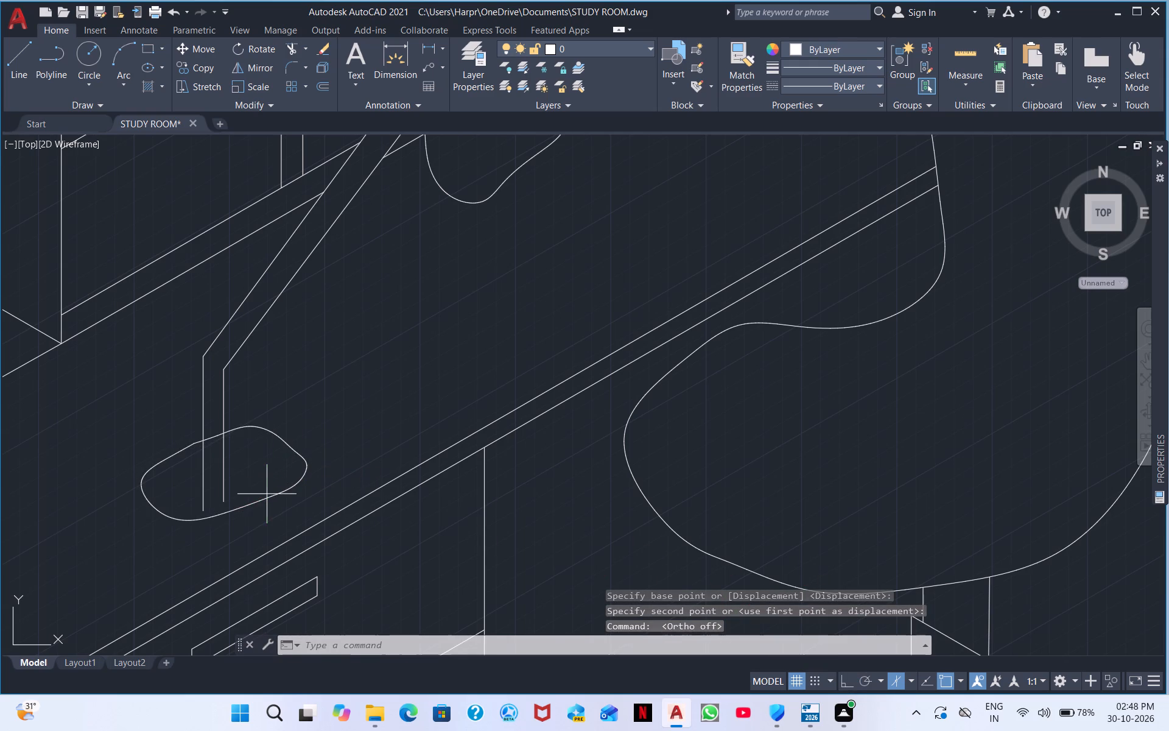
pyautogui.click(264, 509)
pyautogui.rightClick(233, 451)
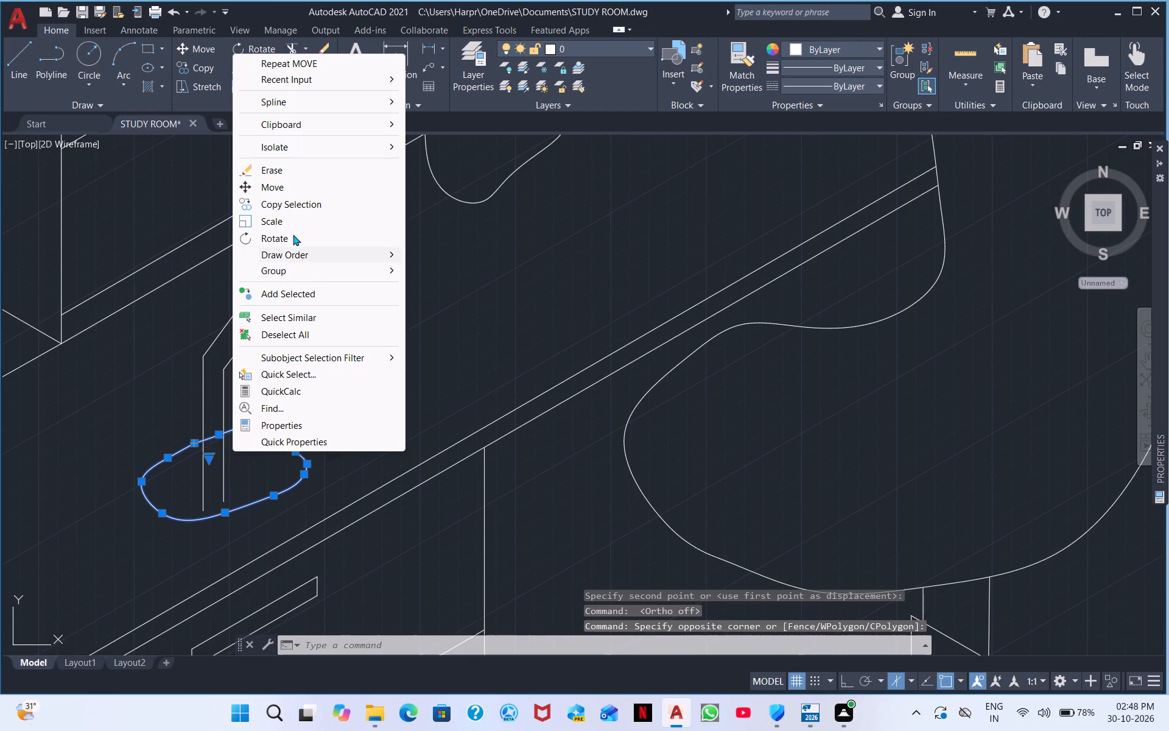
pyautogui.click(297, 181)
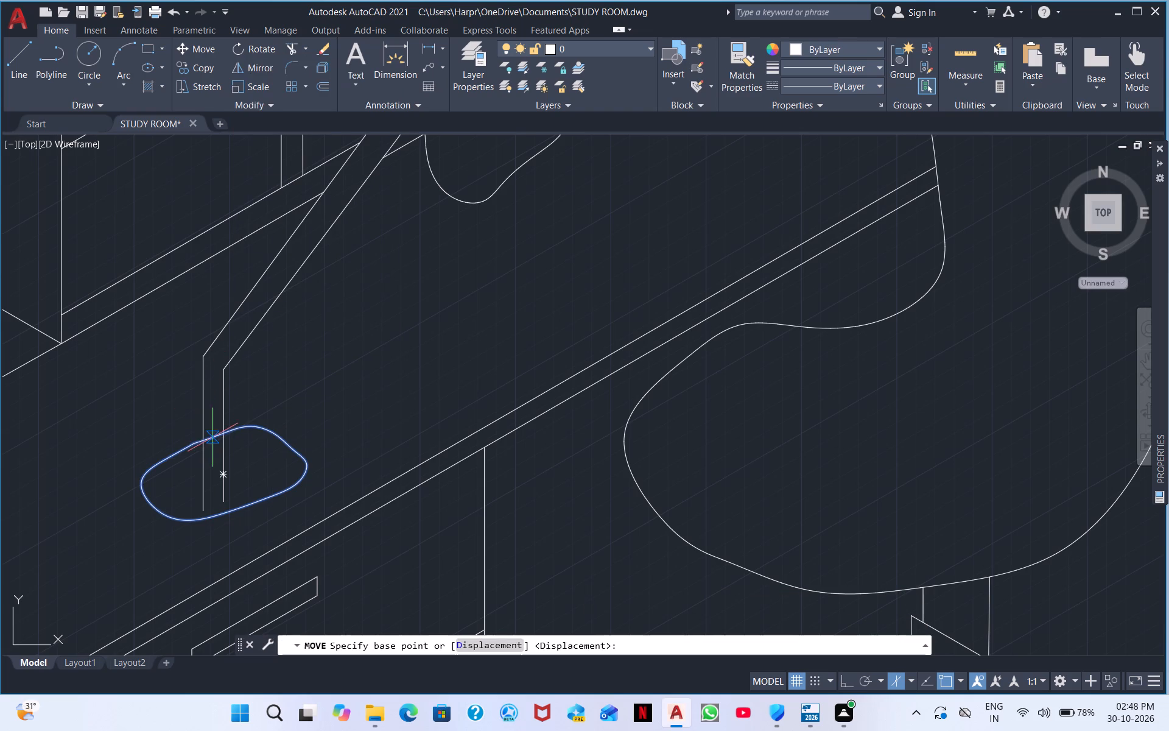
pyautogui.click(211, 436)
pyautogui.click(212, 467)
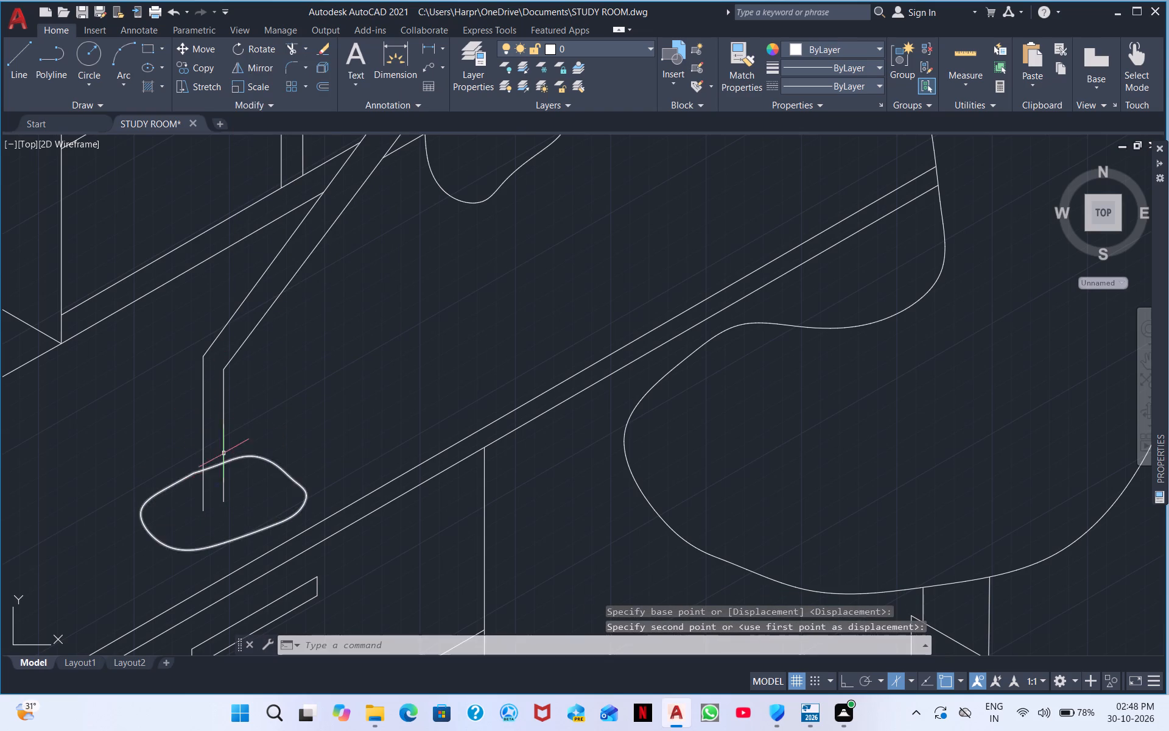
# Trim the piece of the lamp base's outline that crosses between the two stem lines.
pyautogui.moveTo(309, 373); pyautogui.dragTo(240, 391, button='middle')
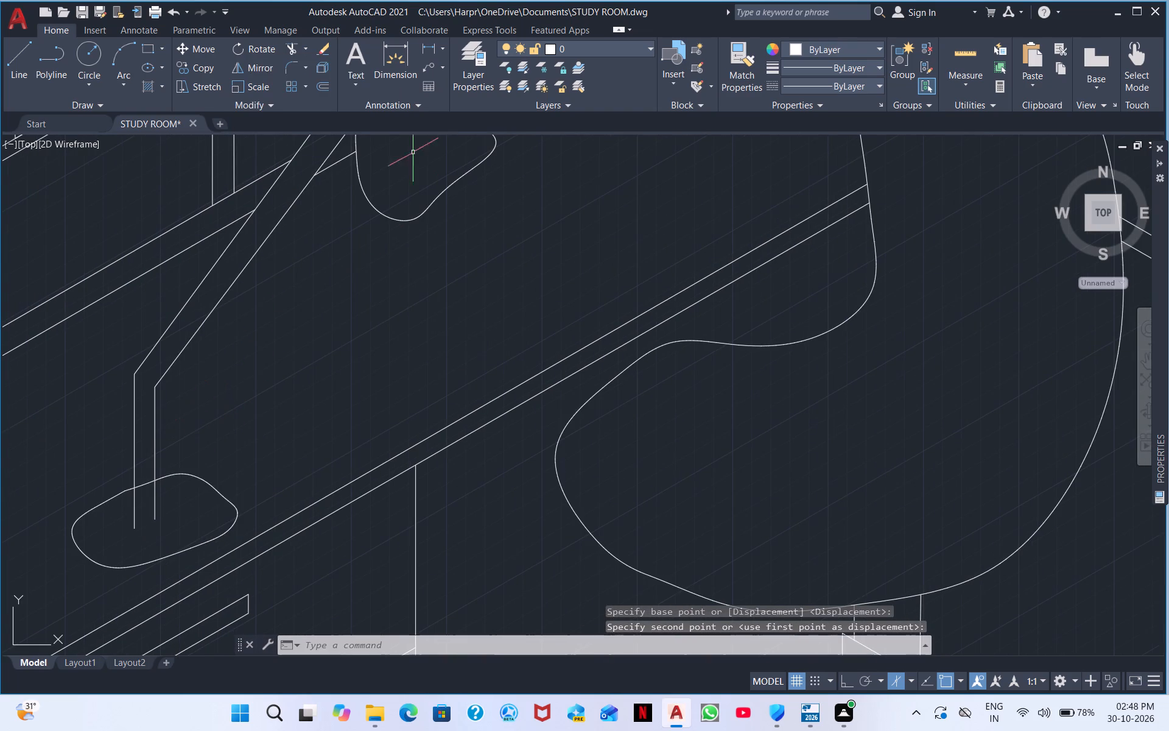
pyautogui.click(289, 48)
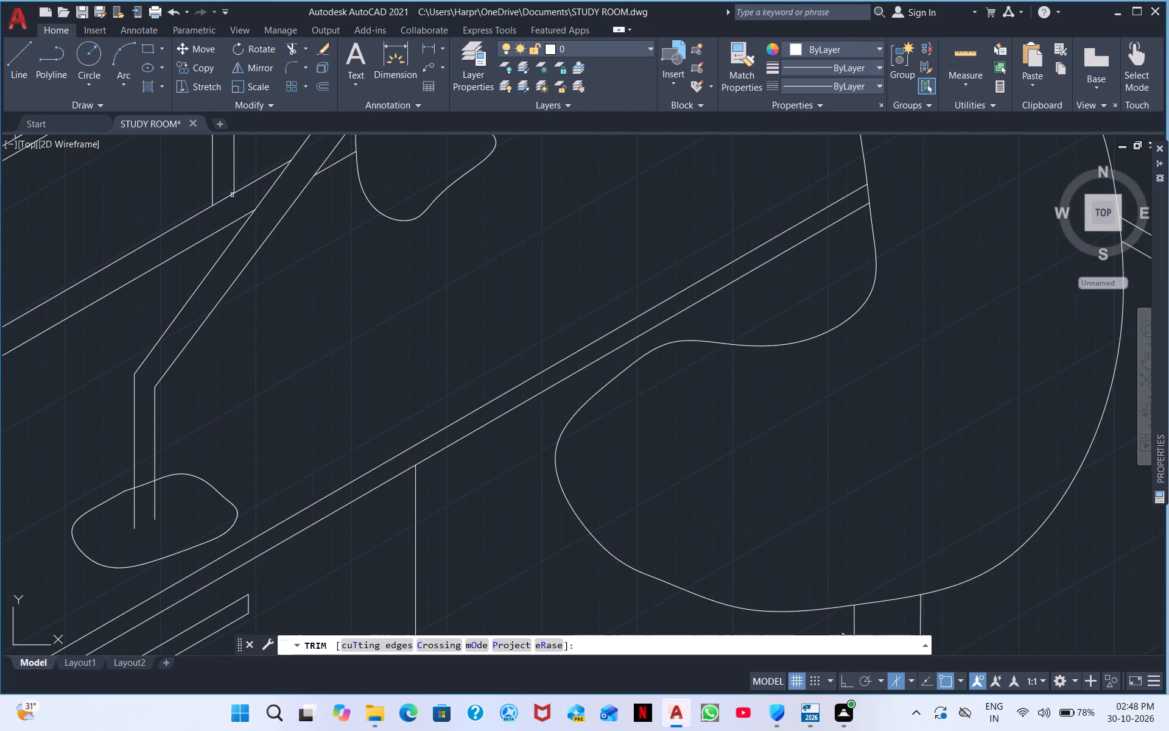
pyautogui.click(145, 487)
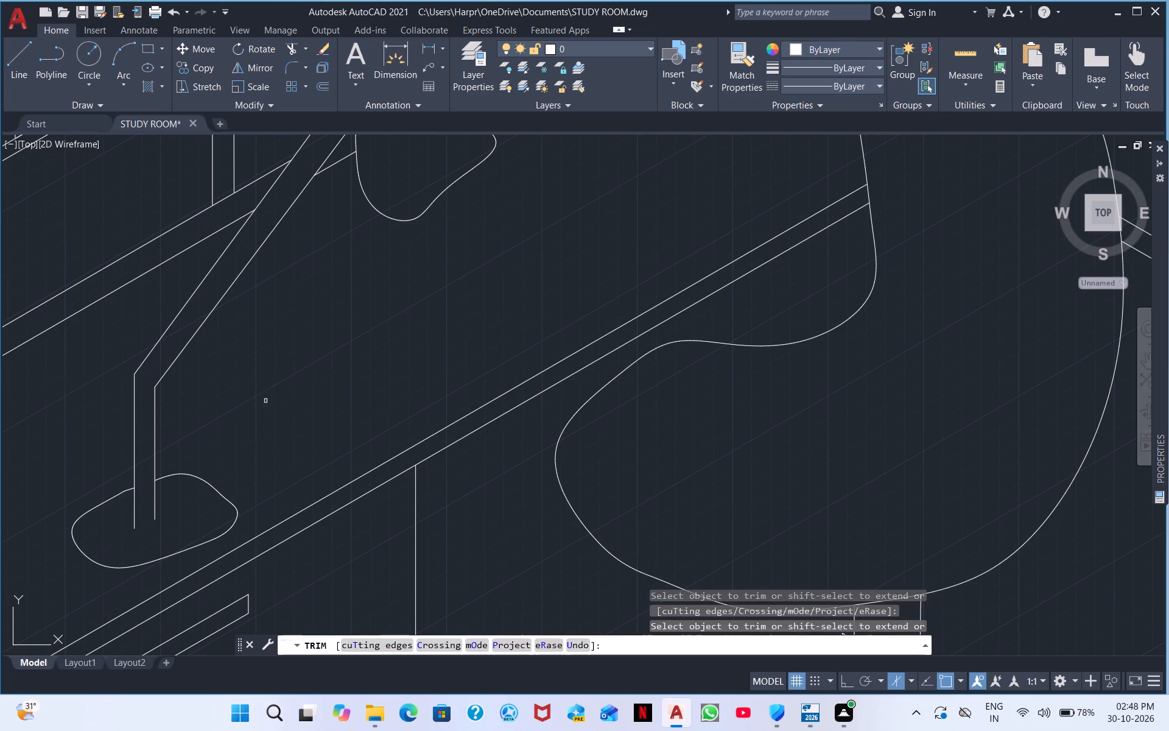
pyautogui.scroll(-2, 295, 387)
pyautogui.moveTo(296, 385); pyautogui.dragTo(138, 442, button='middle')
pyautogui.rightClick(328, 333)
pyautogui.click(368, 340)
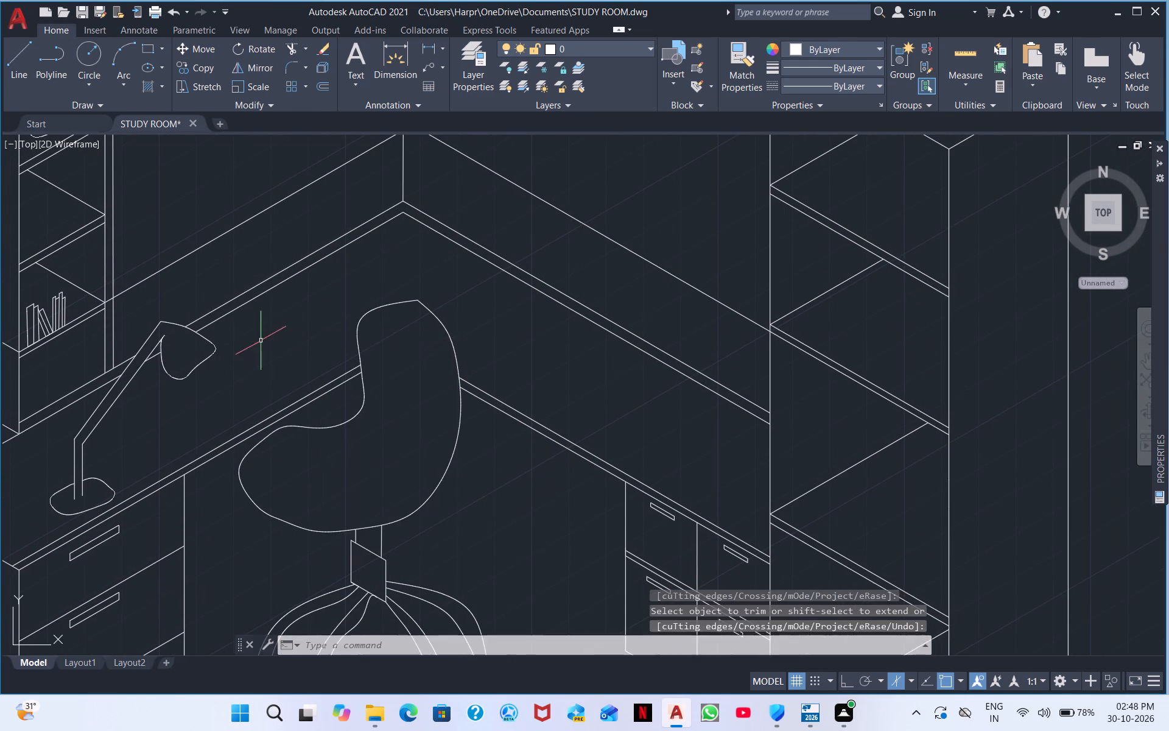
# Examine the study-room drawing around the lamp, bookshelf, wall panels and chair.
pyautogui.moveTo(261, 341); pyautogui.dragTo(105, 376, button='middle')
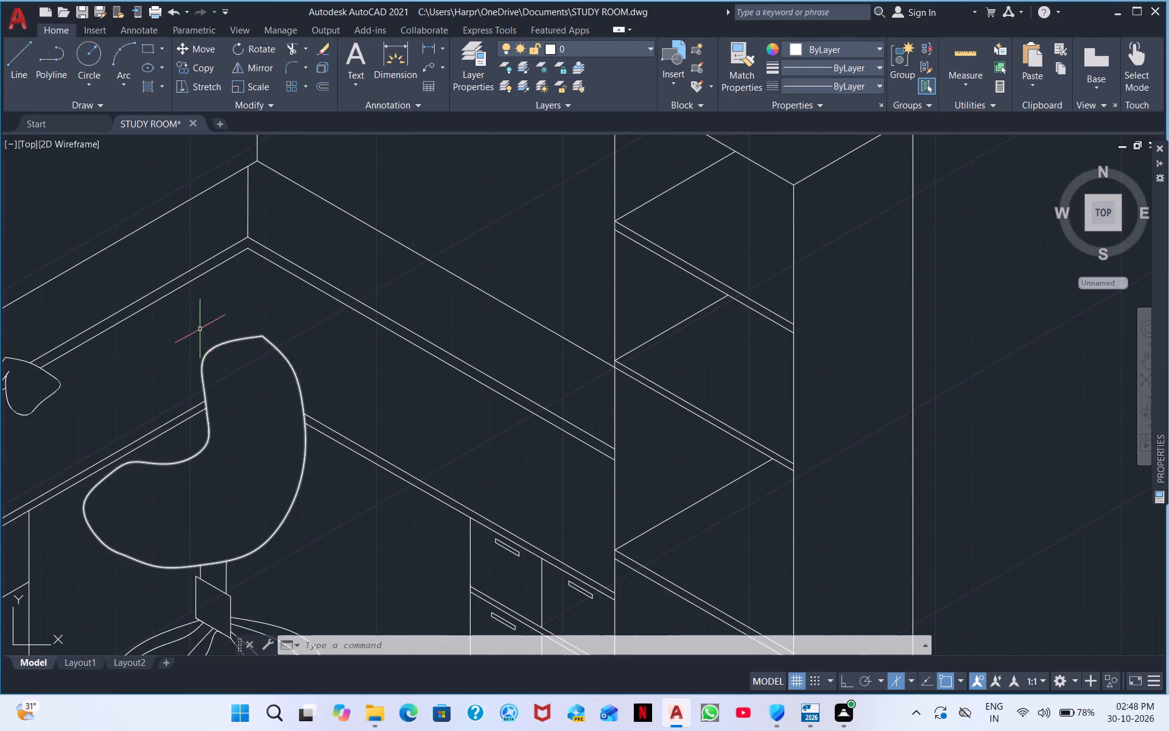
pyautogui.moveTo(174, 344); pyautogui.dragTo(298, 401, button='middle')
pyautogui.moveTo(220, 385); pyautogui.dragTo(255, 411, button='middle')
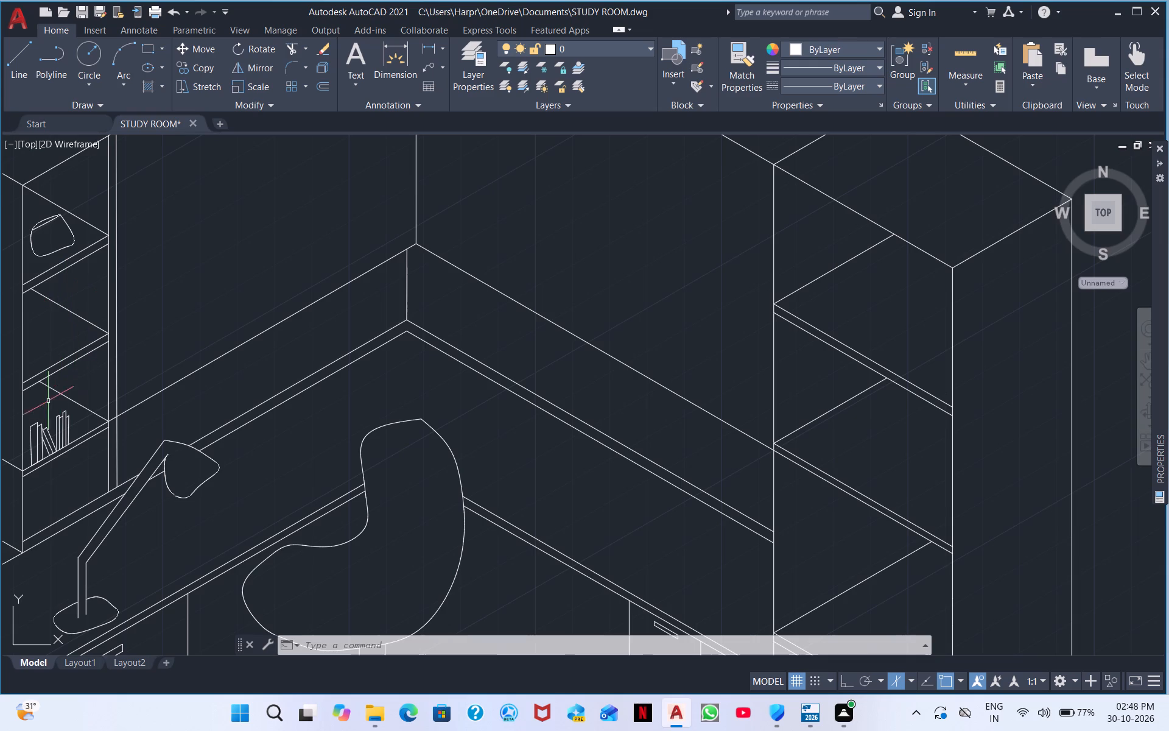
pyautogui.scroll(1, 62, 411)
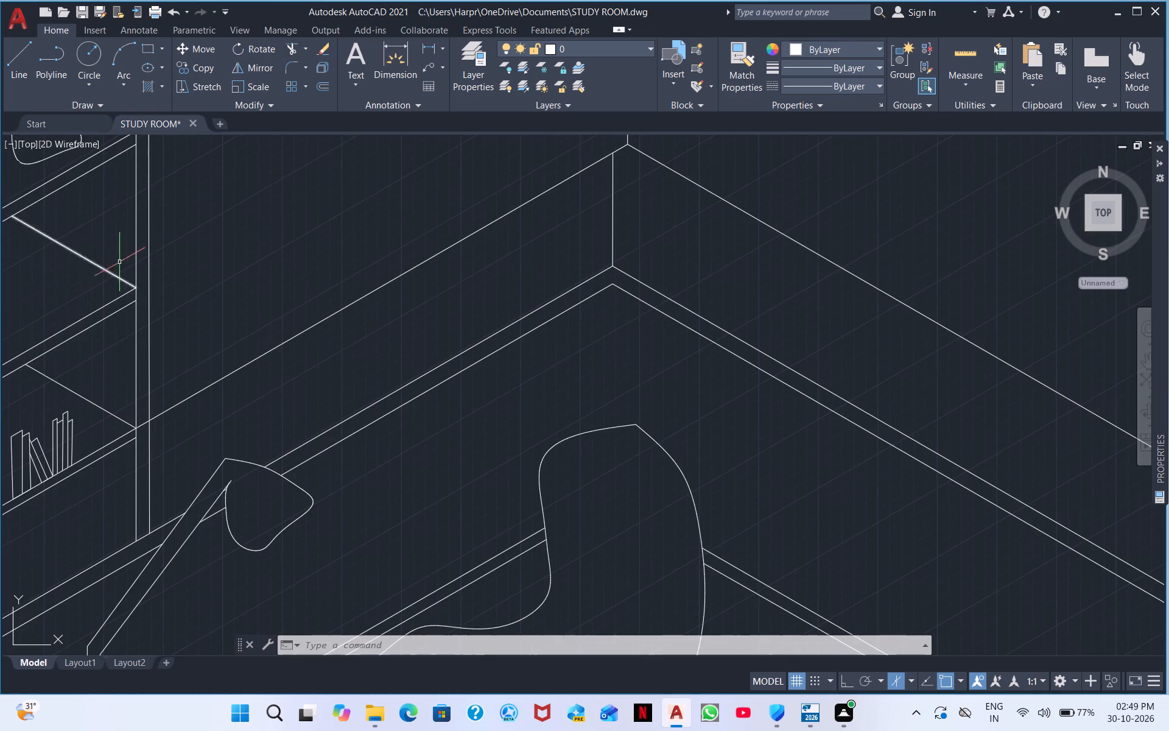
pyautogui.scroll(1, 155, 225)
pyautogui.scroll(-2, 214, 342)
pyautogui.moveTo(212, 337); pyautogui.dragTo(252, 304, button='middle')
pyautogui.moveTo(231, 355); pyautogui.dragTo(342, 327, button='middle')
pyautogui.scroll(3, 318, 213)
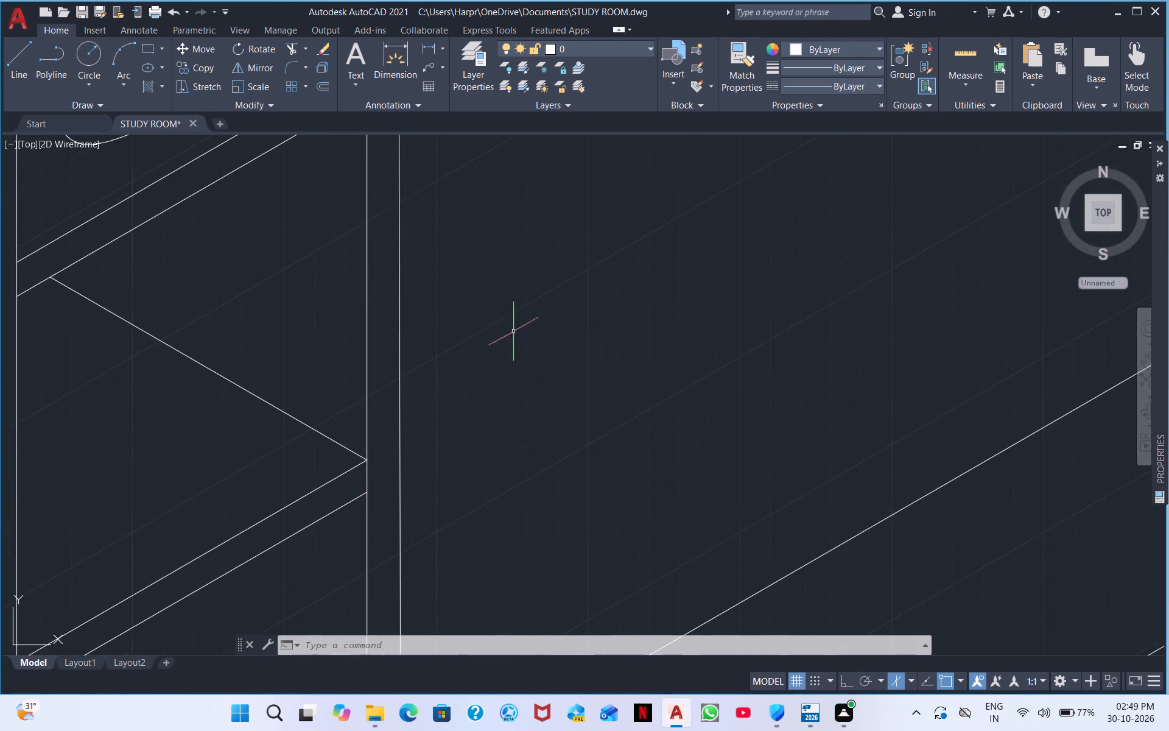
pyautogui.moveTo(513, 331); pyautogui.dragTo(161, 313, button='middle')
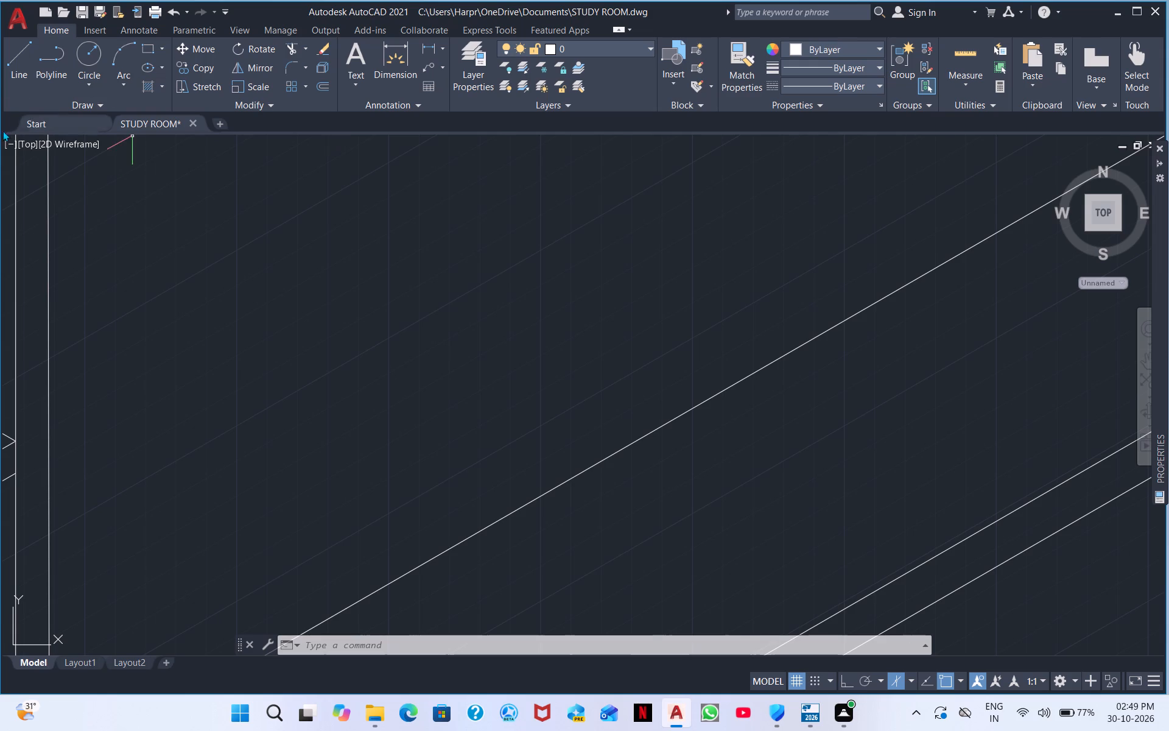
pyautogui.scroll(-3, 0, 145)
pyautogui.moveTo(184, 333); pyautogui.dragTo(258, 273, button='middle')
pyautogui.scroll(-1, 189, 249)
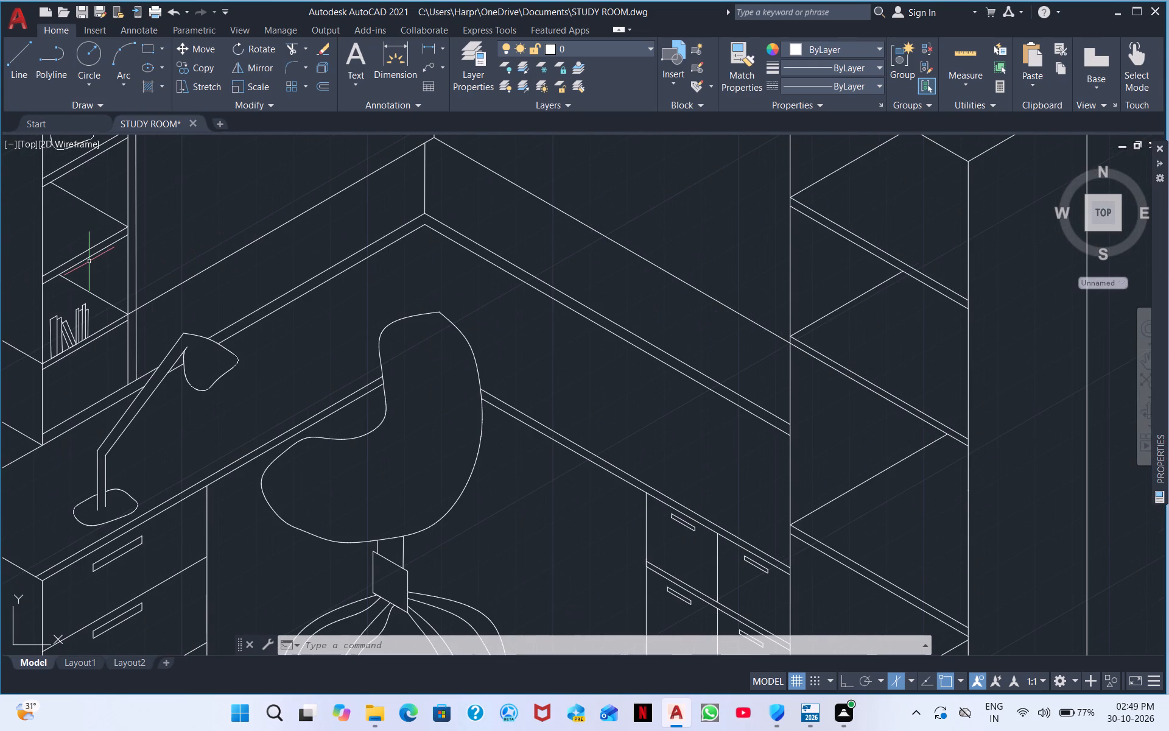
# With Ortho on, draw the front face of a low, long box on the bookshelf's shelf above the standing books, following the 30° shelf edge.
pyautogui.moveTo(89, 264); pyautogui.dragTo(165, 293, button='middle')
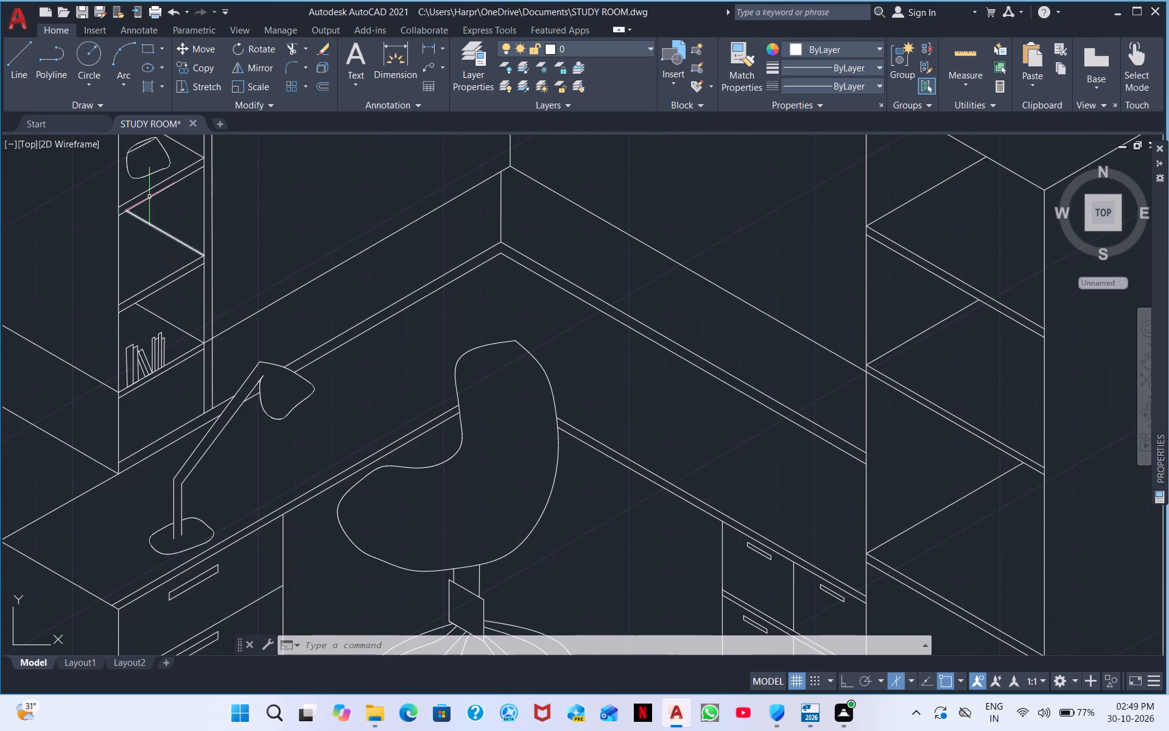
pyautogui.click(18, 65)
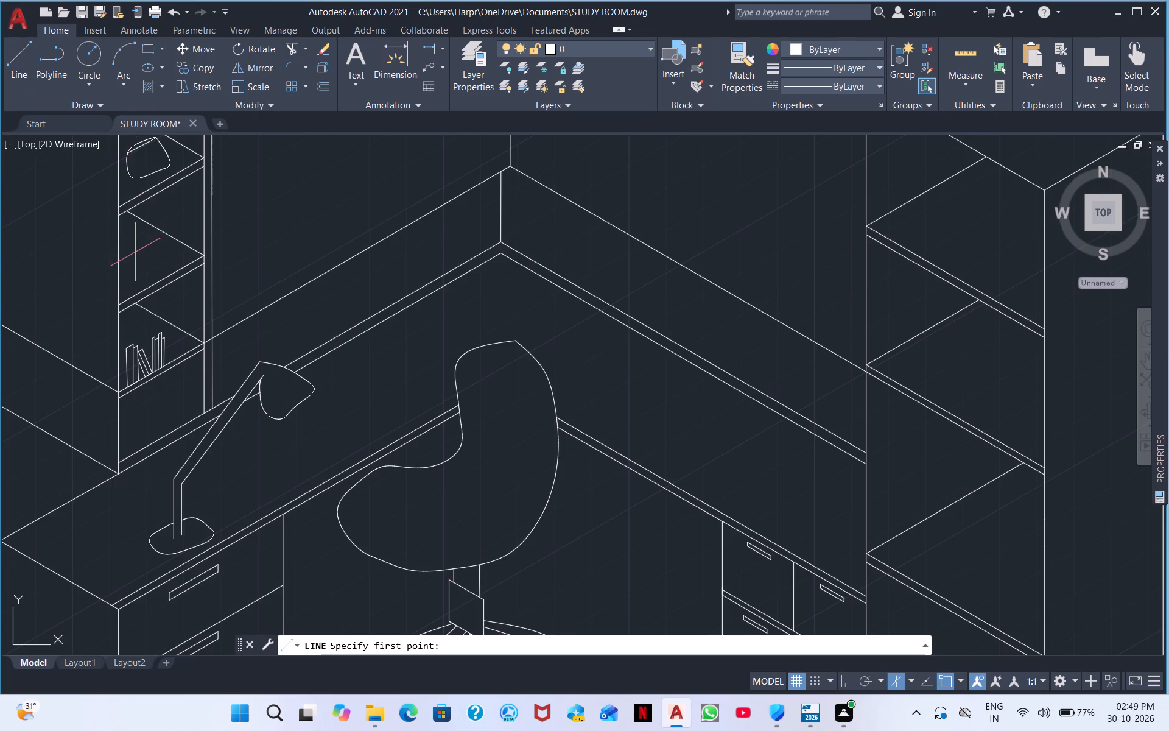
pyautogui.scroll(4, 135, 252)
pyautogui.moveTo(132, 274); pyautogui.dragTo(58, 124, button='middle')
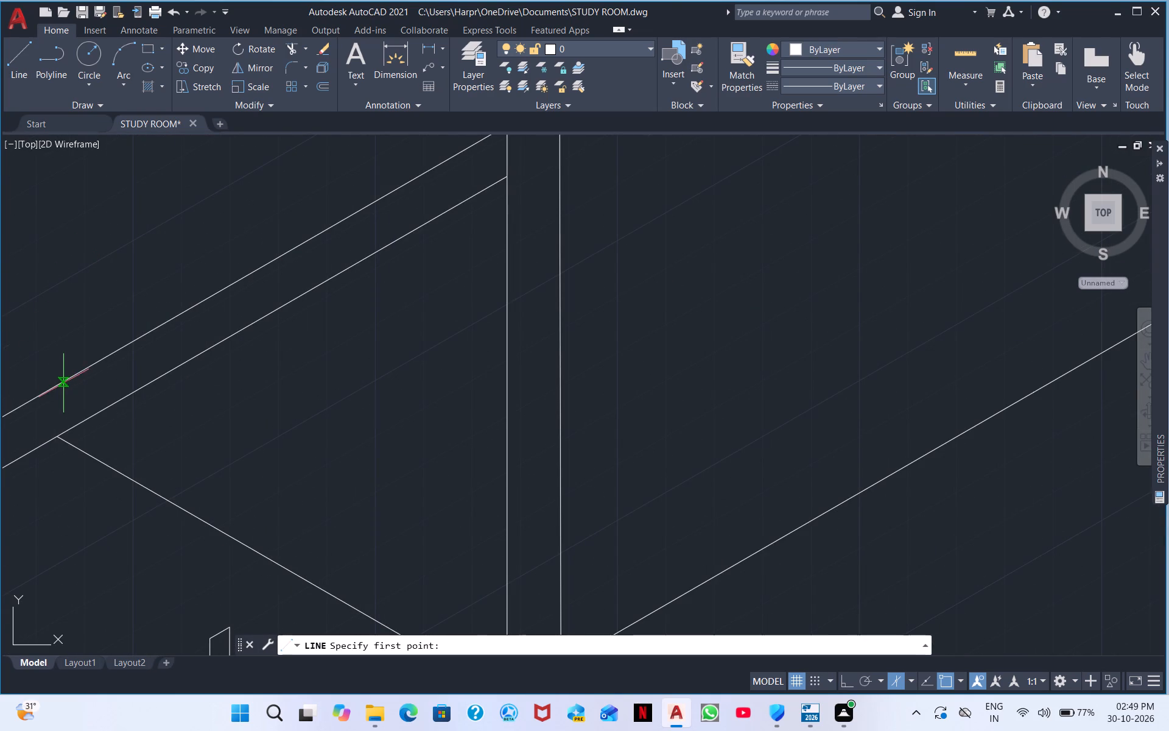
pyautogui.click(61, 378)
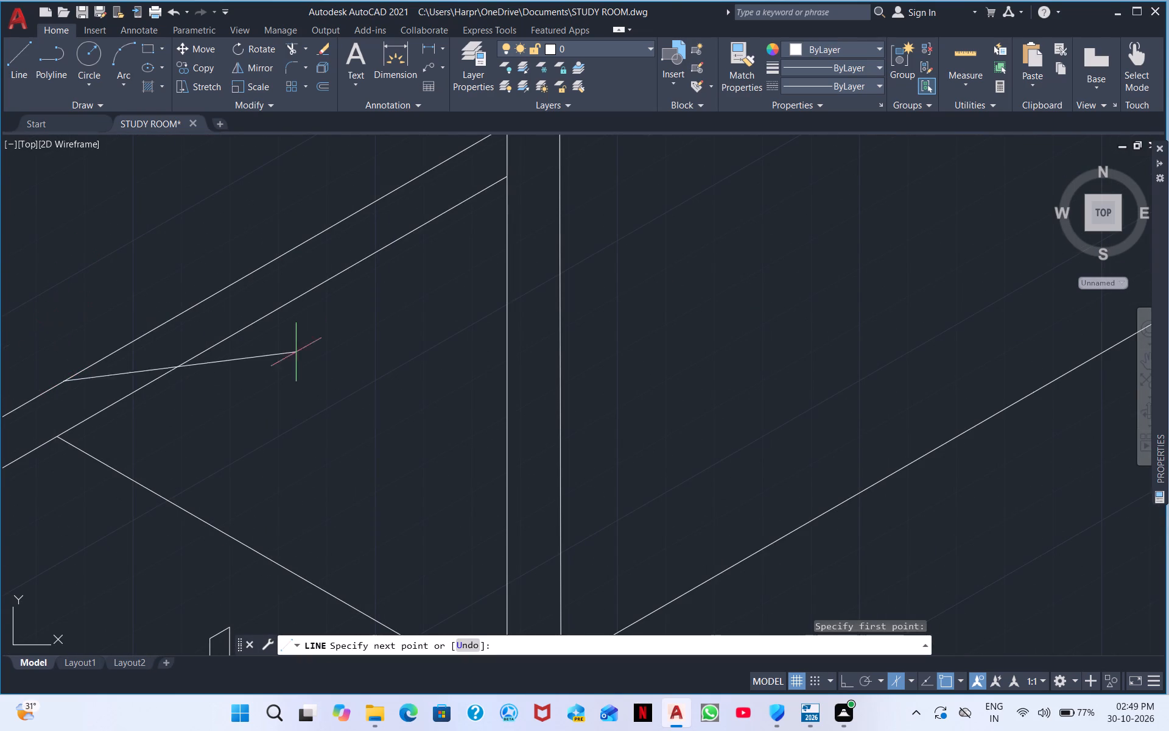
pyautogui.click(838, 673)
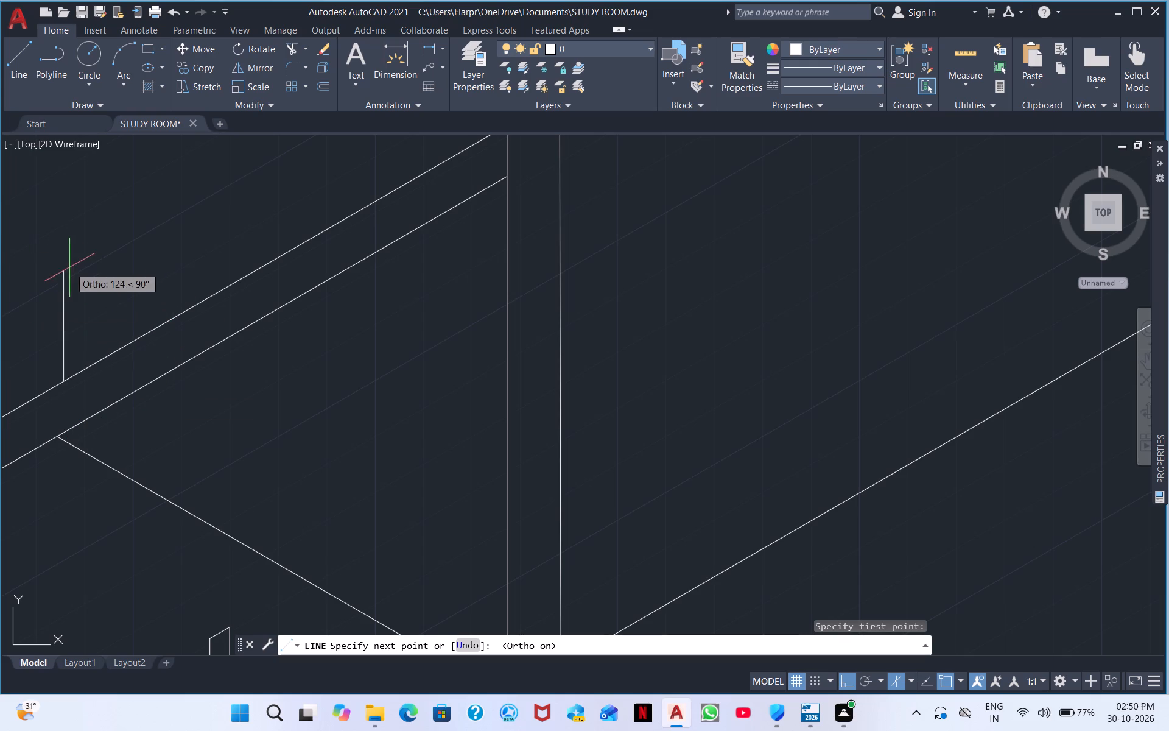
pyautogui.moveTo(63, 277); pyautogui.dragTo(79, 322, button='middle')
pyautogui.scroll(-1, 79, 322)
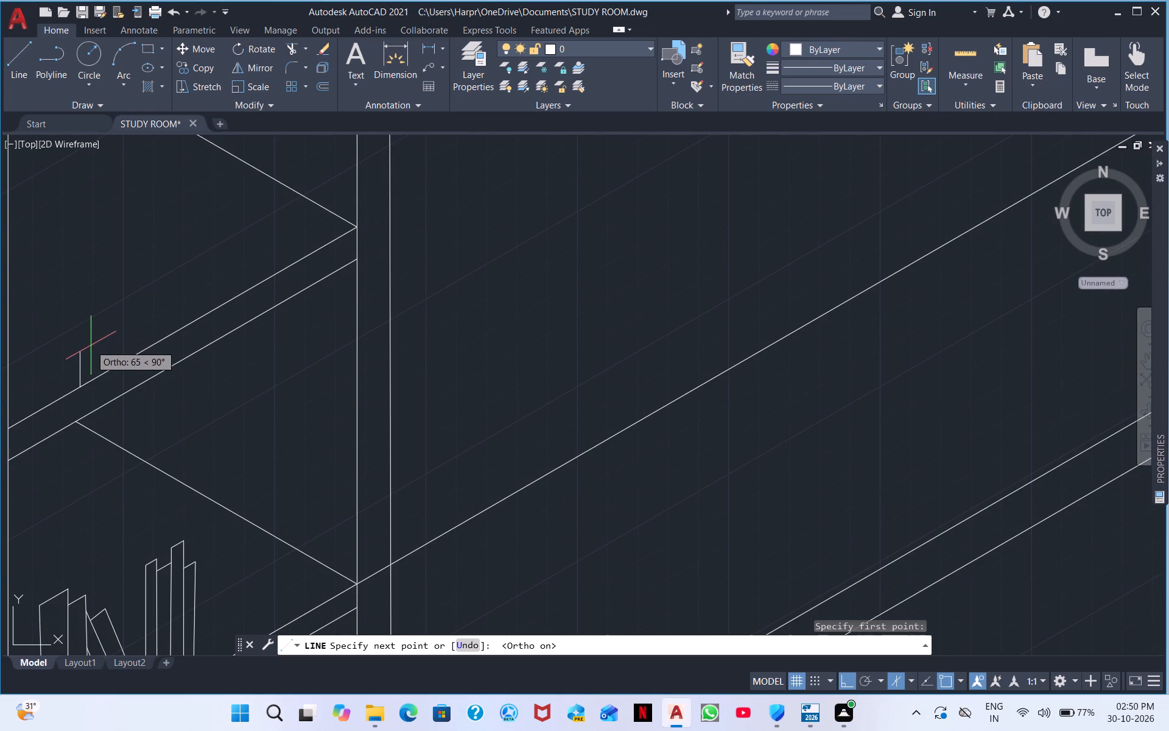
pyautogui.click(83, 340)
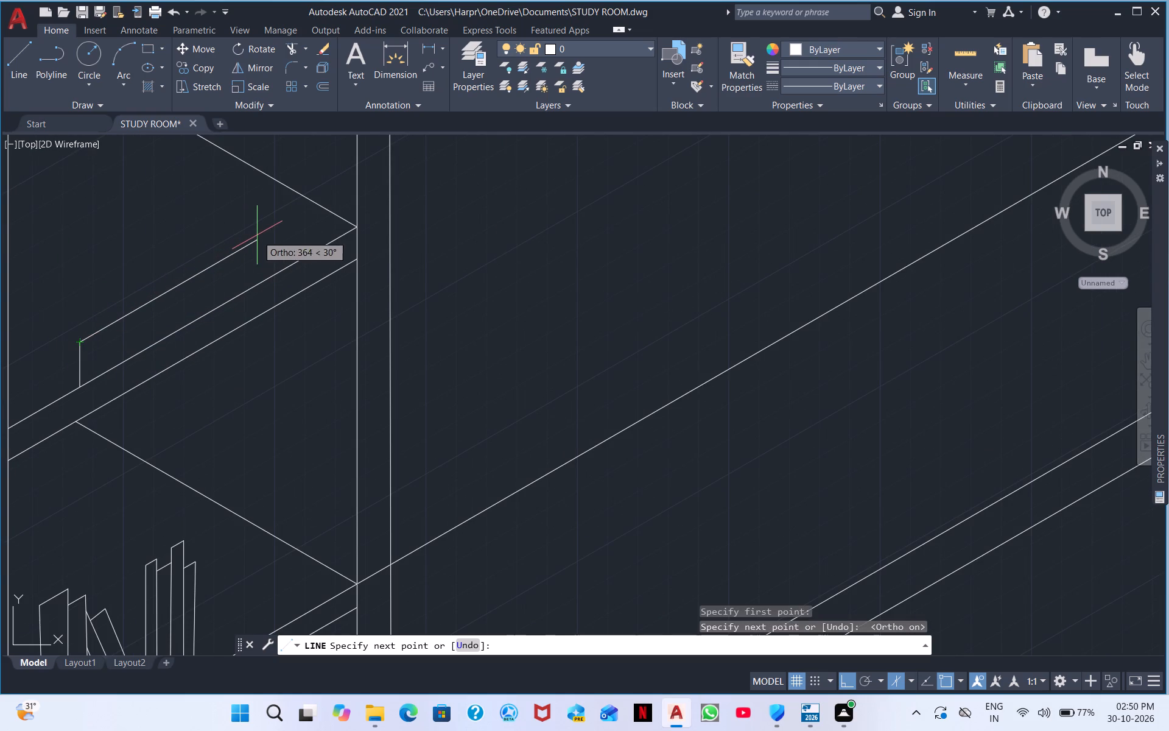
pyautogui.click(279, 222)
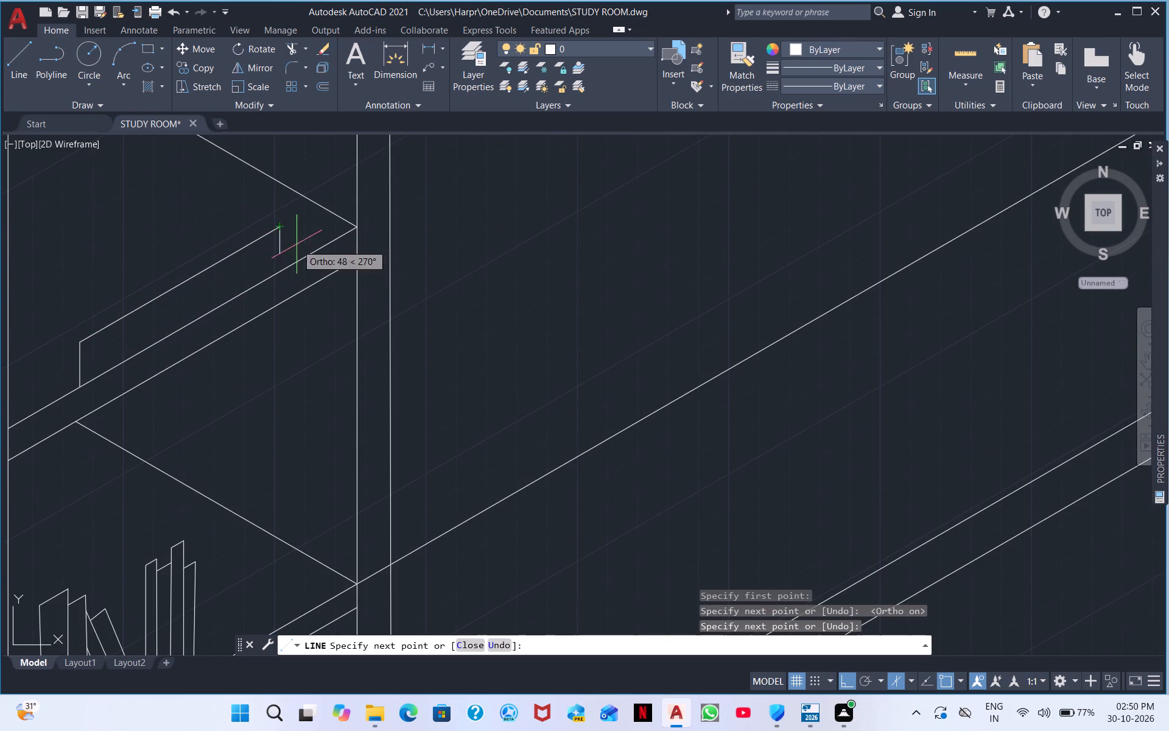
pyautogui.click(286, 269)
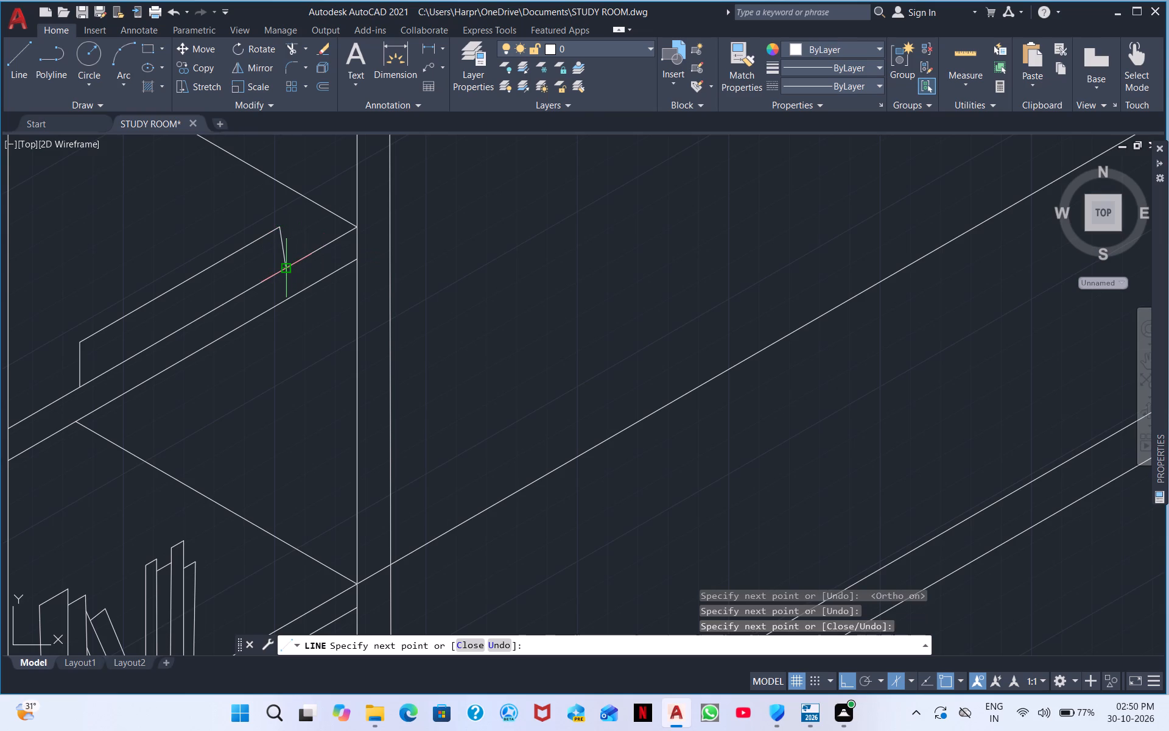
pyautogui.hotkey('ctrl', 'z')
pyautogui.click(284, 278)
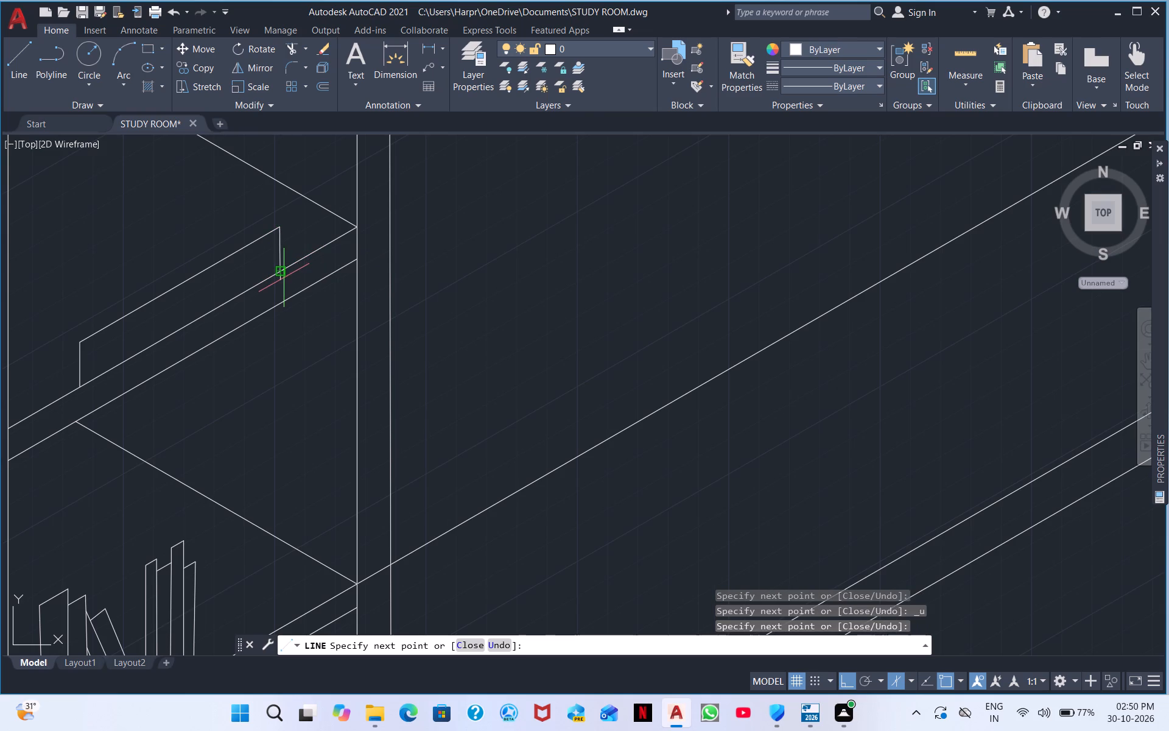
pyautogui.press('Escape')
# Draw the box's isometric top face with lines from the front face's upper near corner, back, along 30°, and to its upper far corner.
pyautogui.rightClick(217, 280)
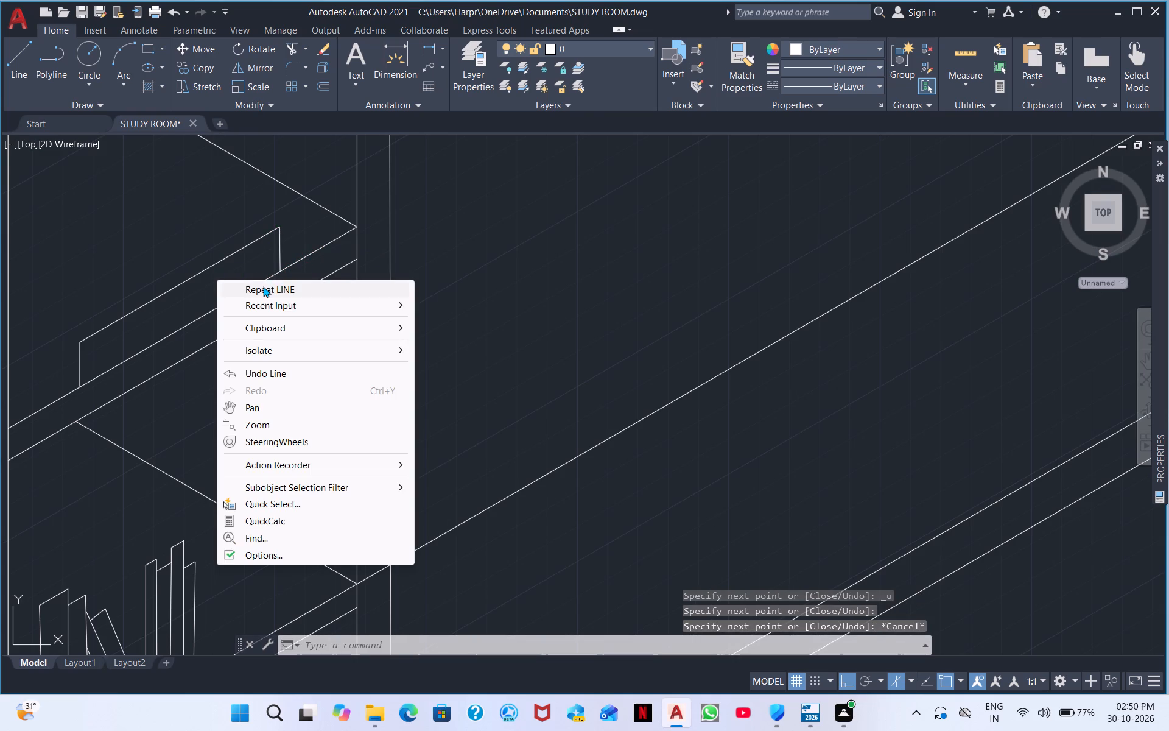
pyautogui.click(263, 286)
pyautogui.click(76, 341)
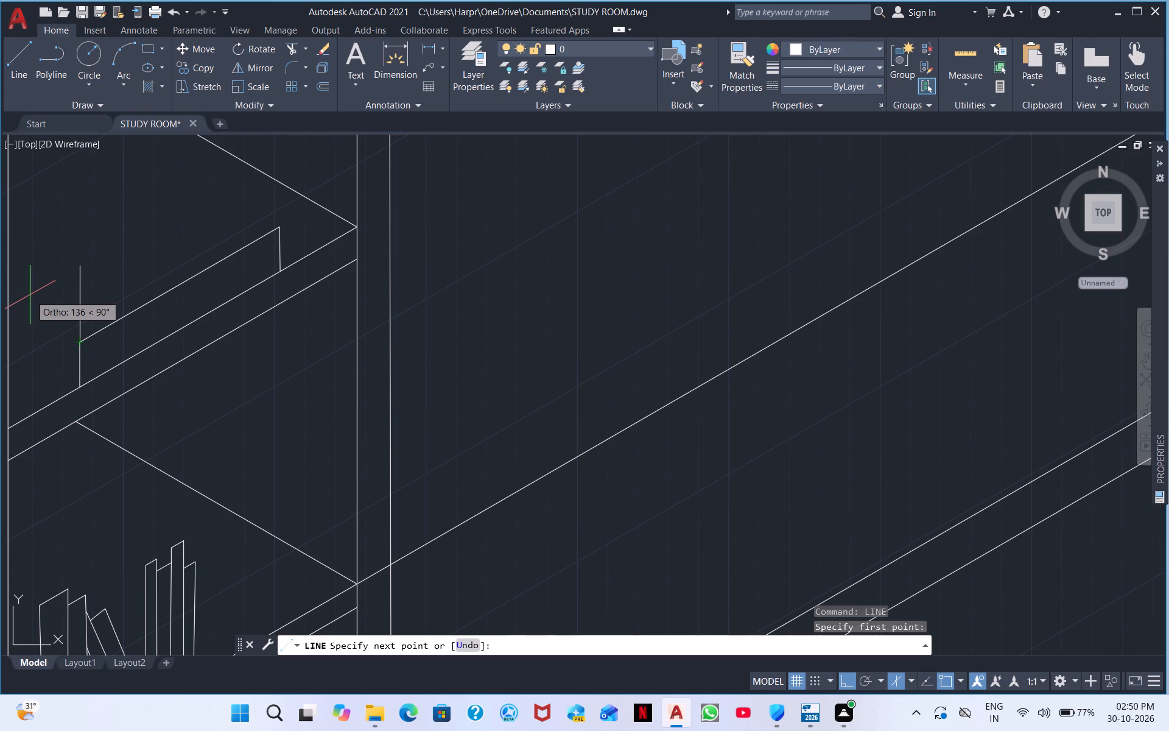
pyautogui.press('F5')
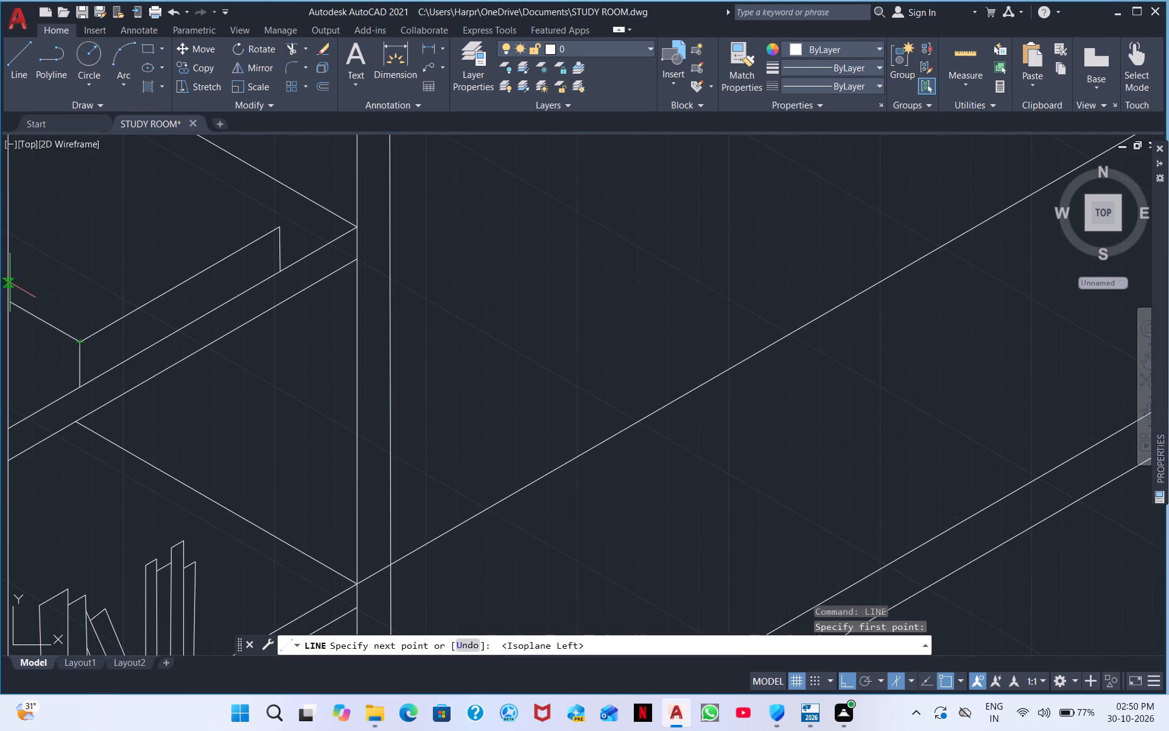
pyautogui.moveTo(14, 292); pyautogui.dragTo(135, 347, button='middle')
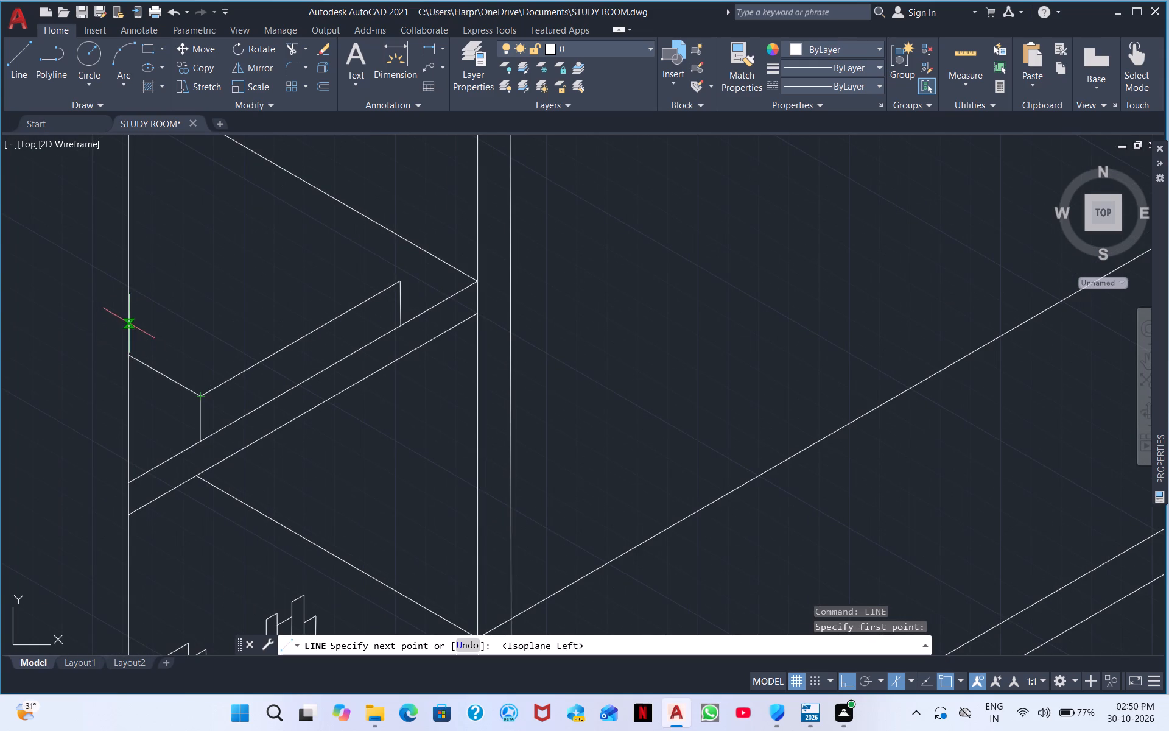
pyautogui.click(71, 295)
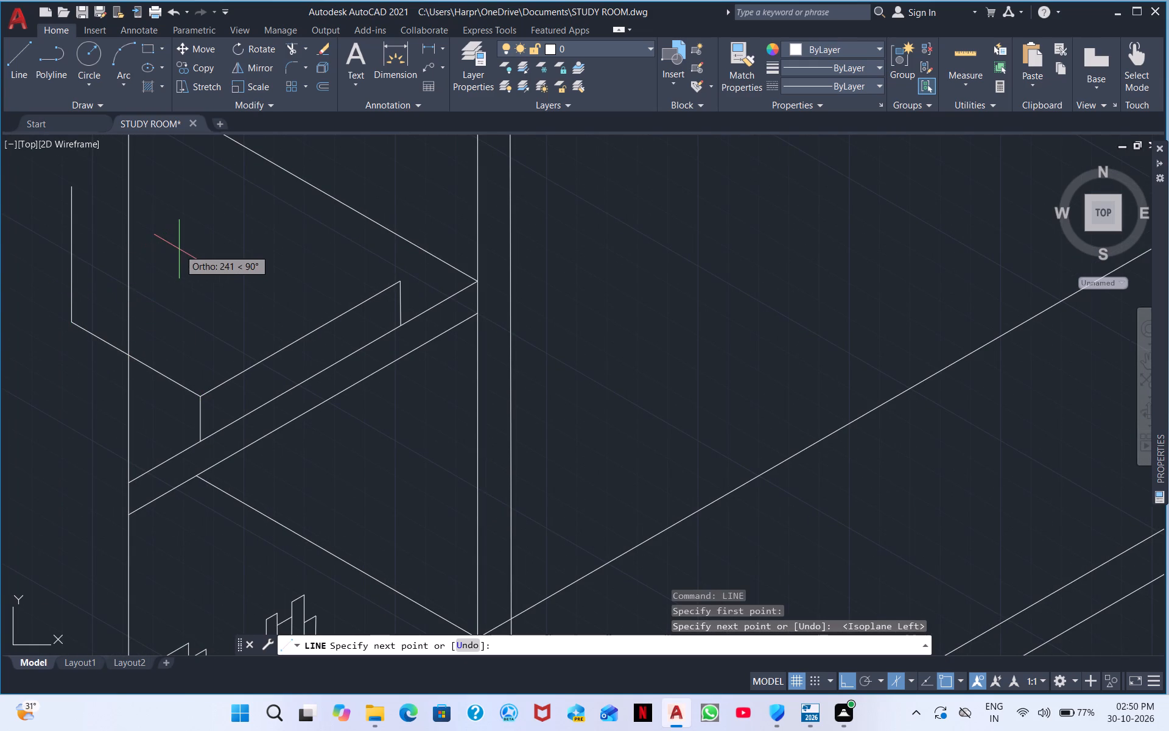
pyautogui.press('F5')
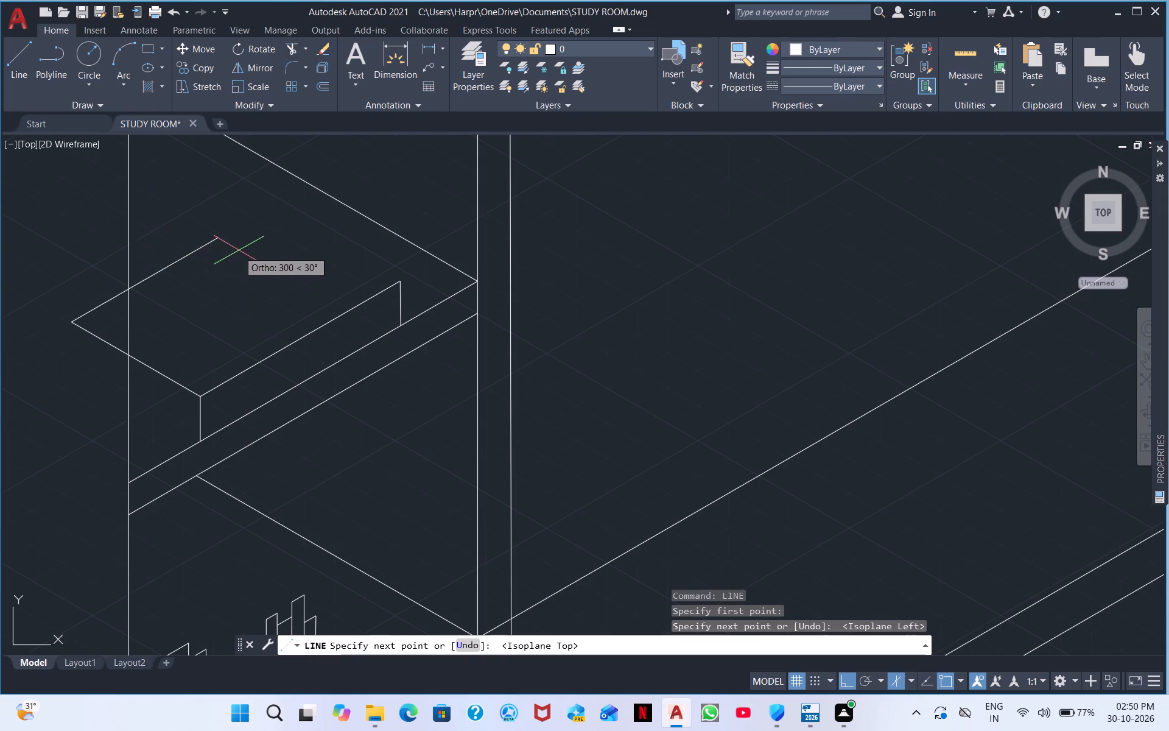
pyautogui.click(287, 210)
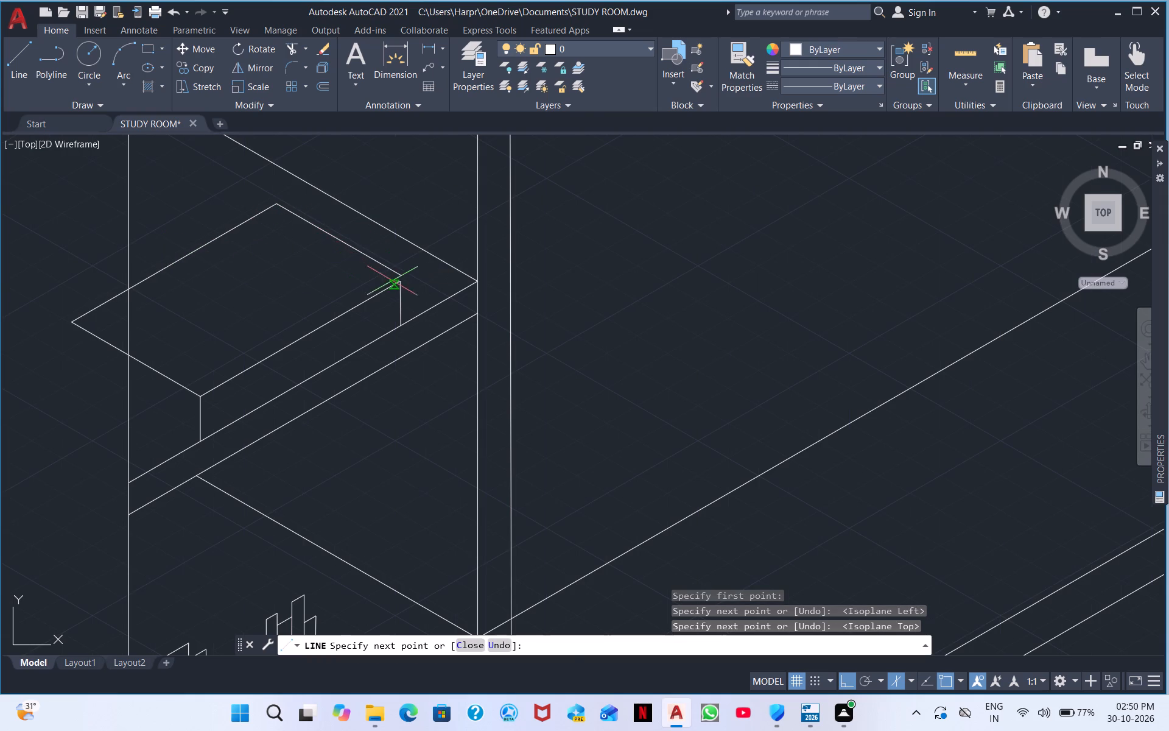
pyautogui.click(399, 285)
pyautogui.press('Escape')
pyautogui.scroll(-1, 269, 273)
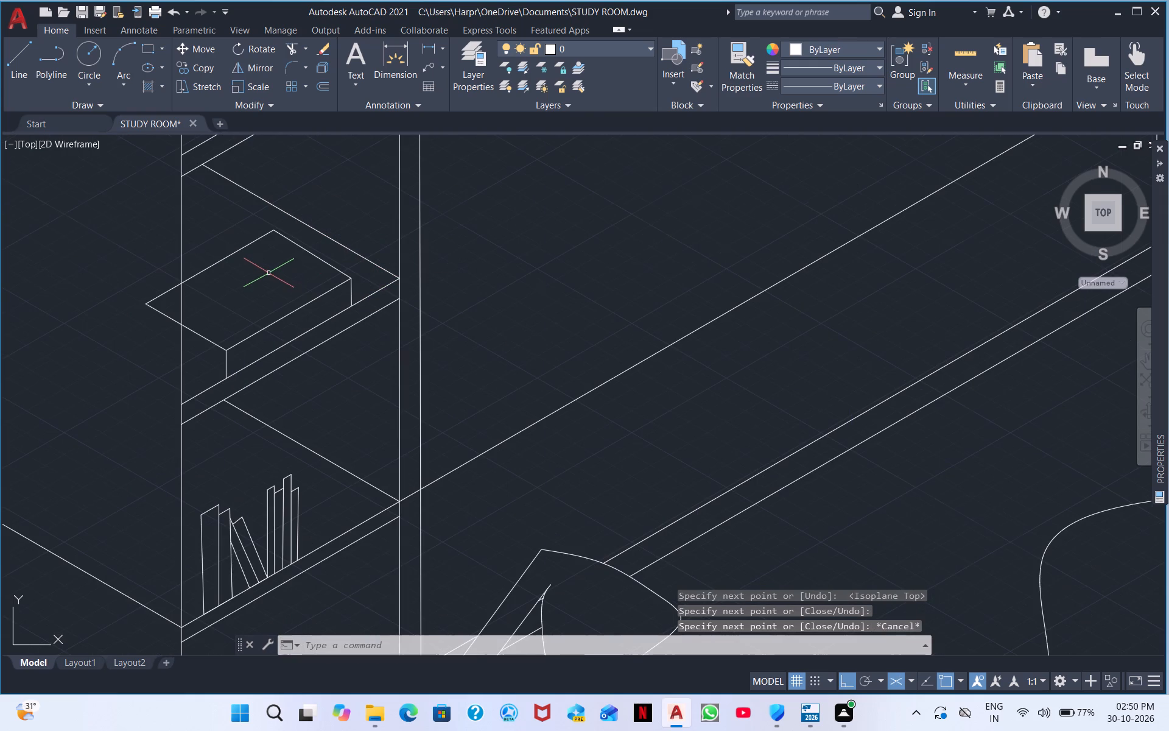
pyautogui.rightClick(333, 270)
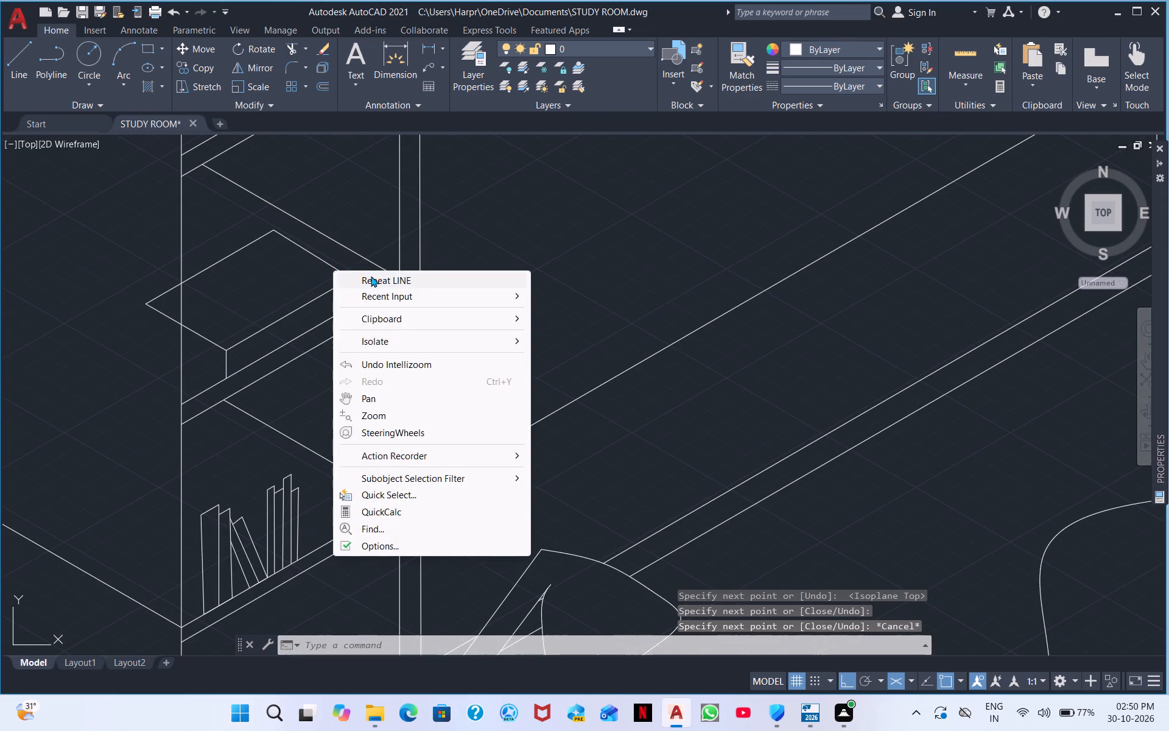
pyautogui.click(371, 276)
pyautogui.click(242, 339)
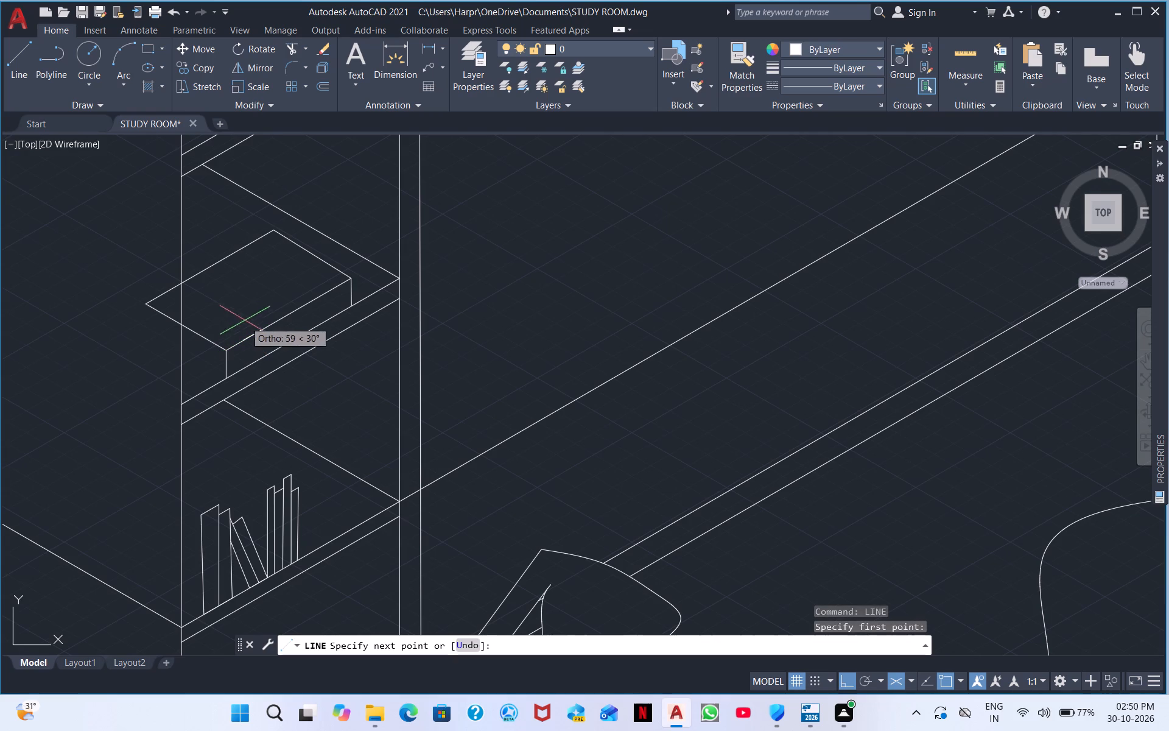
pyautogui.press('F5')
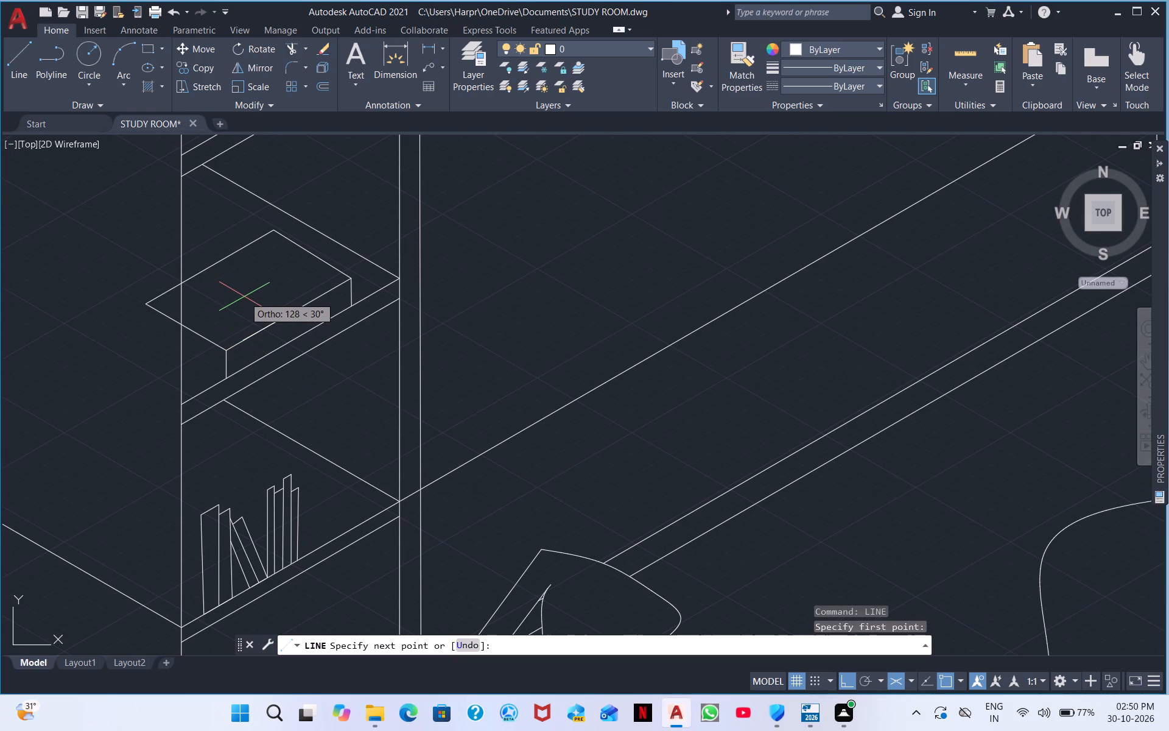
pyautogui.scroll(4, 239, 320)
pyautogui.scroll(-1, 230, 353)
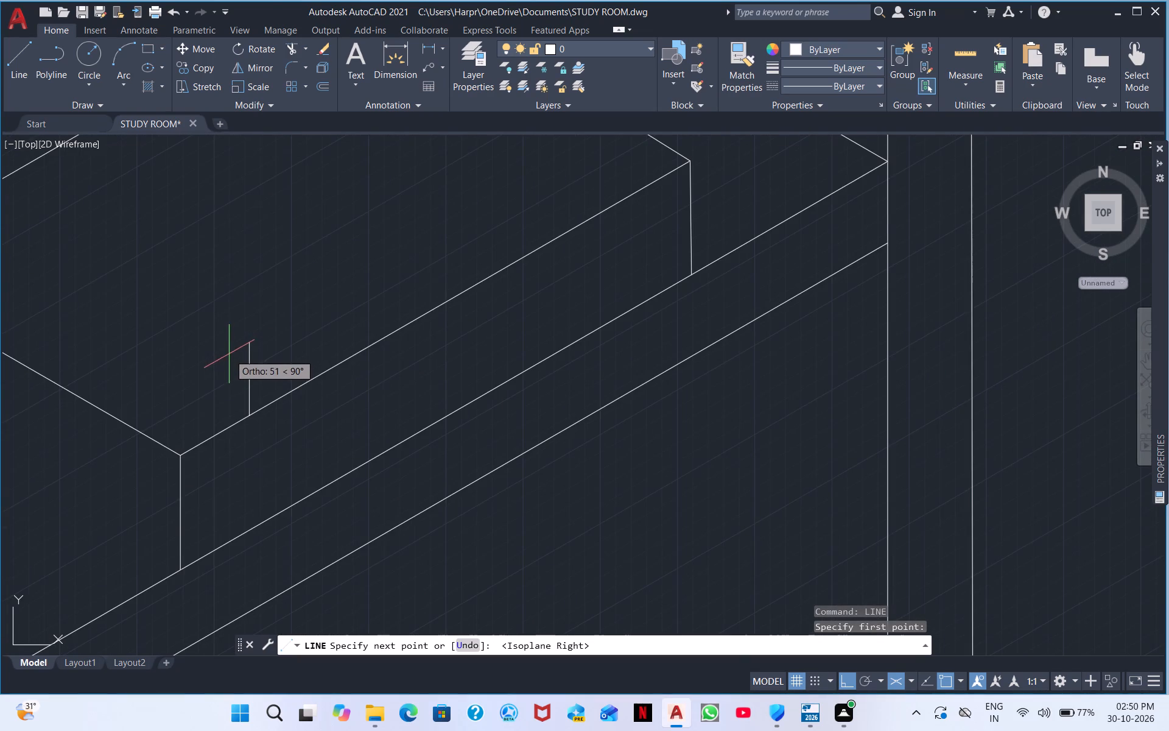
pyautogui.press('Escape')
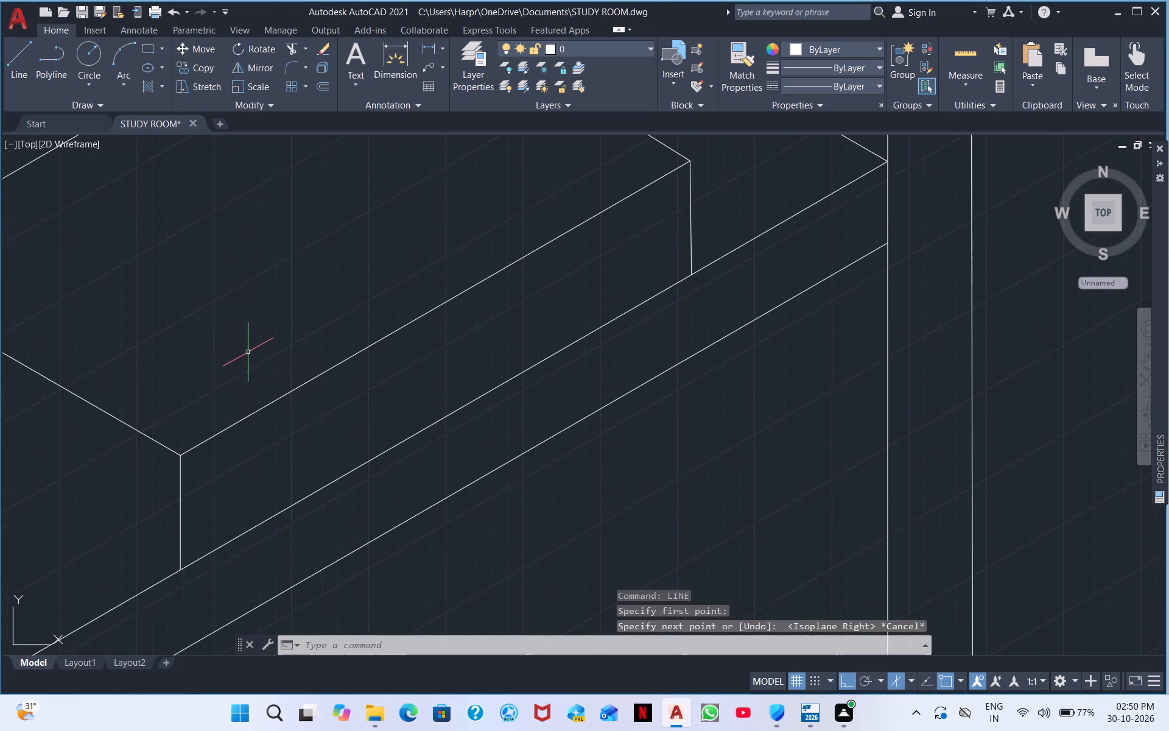
# Draw the front face of a second, thinner box on top of the first, standing on its upper front edge and inset from both ends.
pyautogui.rightClick(203, 409)
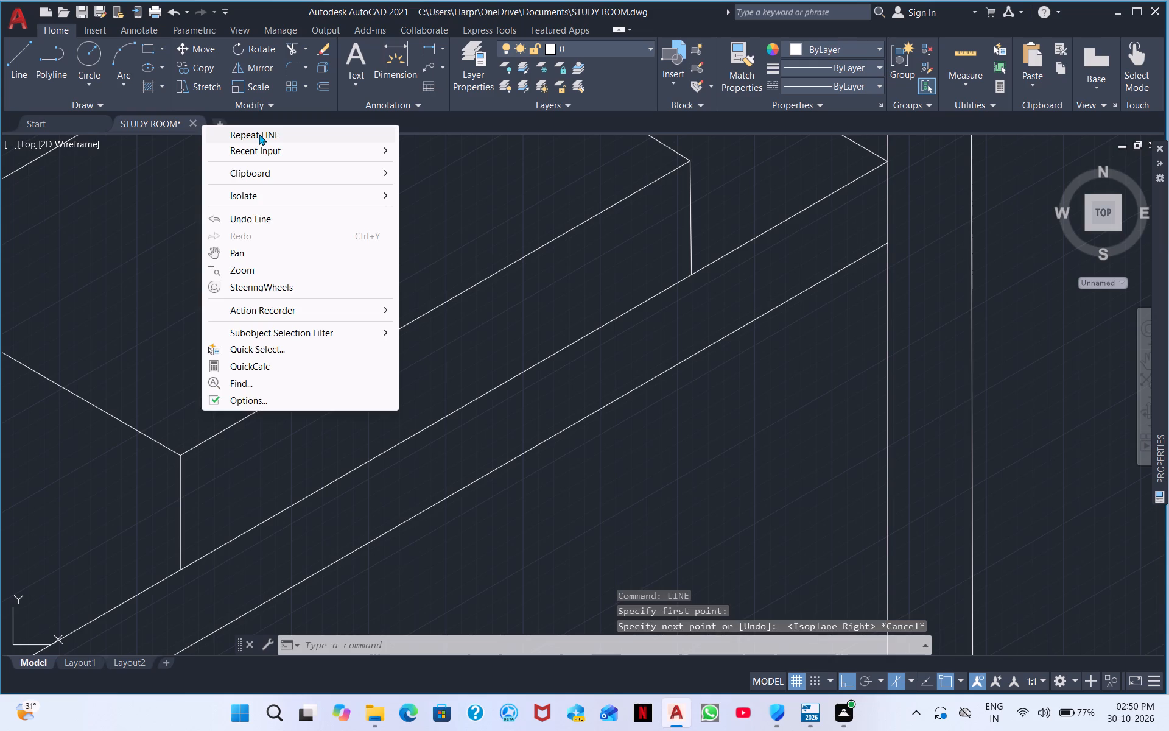
pyautogui.click(259, 134)
pyautogui.click(211, 438)
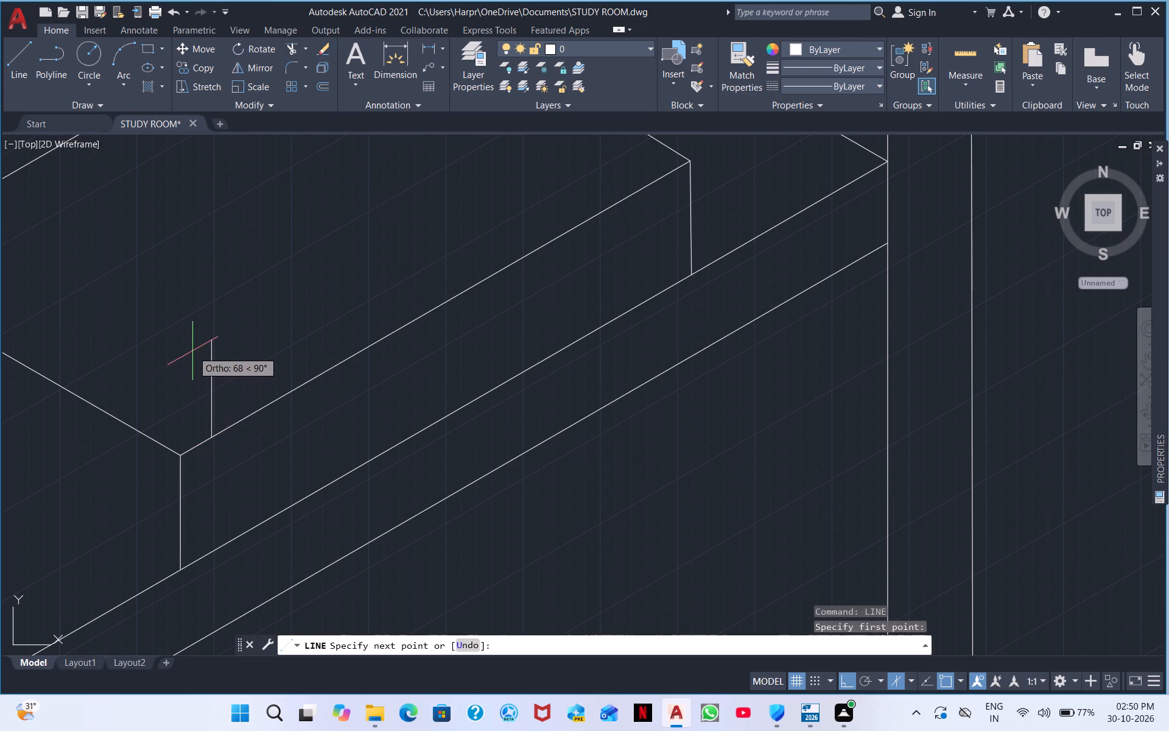
pyautogui.click(198, 370)
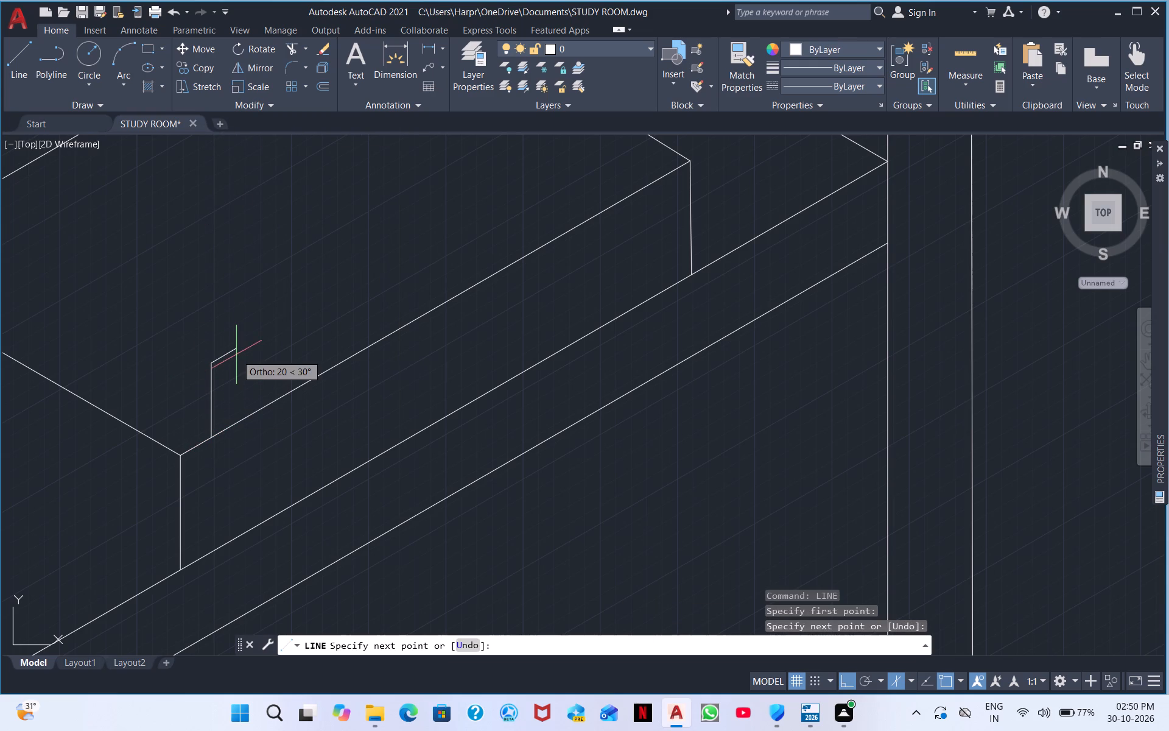
pyautogui.scroll(-1, 430, 222)
pyautogui.moveTo(427, 230); pyautogui.dragTo(416, 251, button='middle')
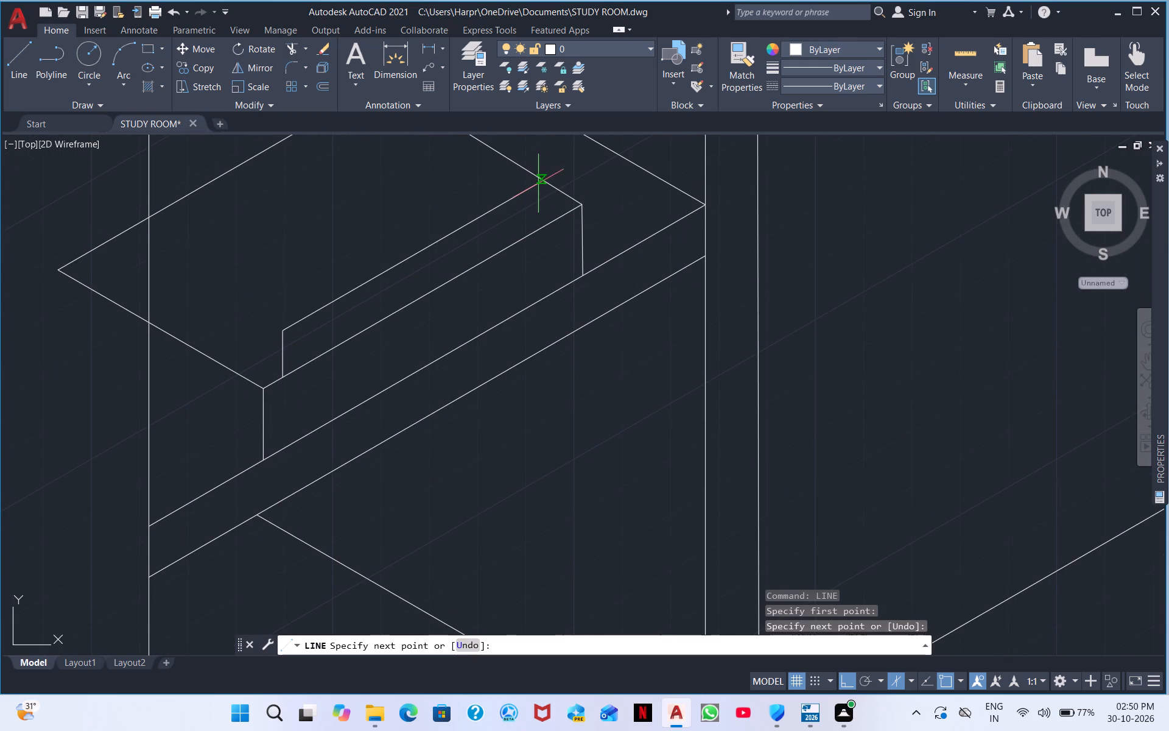
pyautogui.click(538, 183)
pyautogui.click(555, 221)
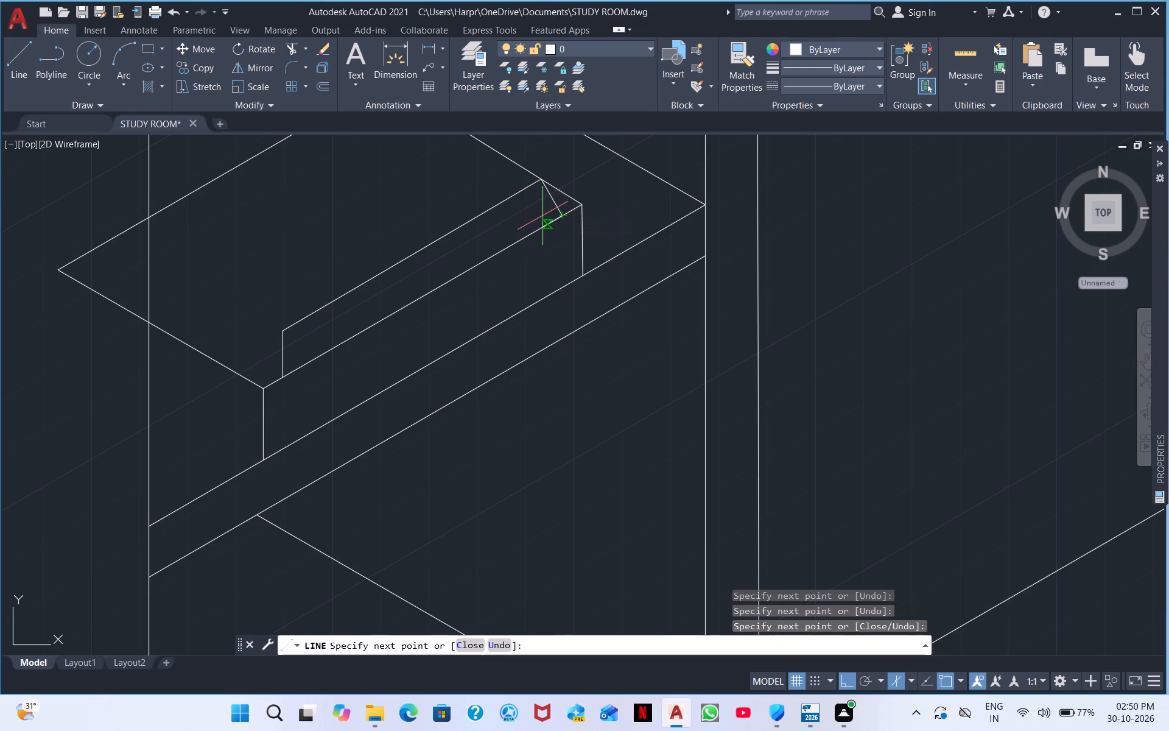
pyautogui.hotkey('ctrl', 'z')
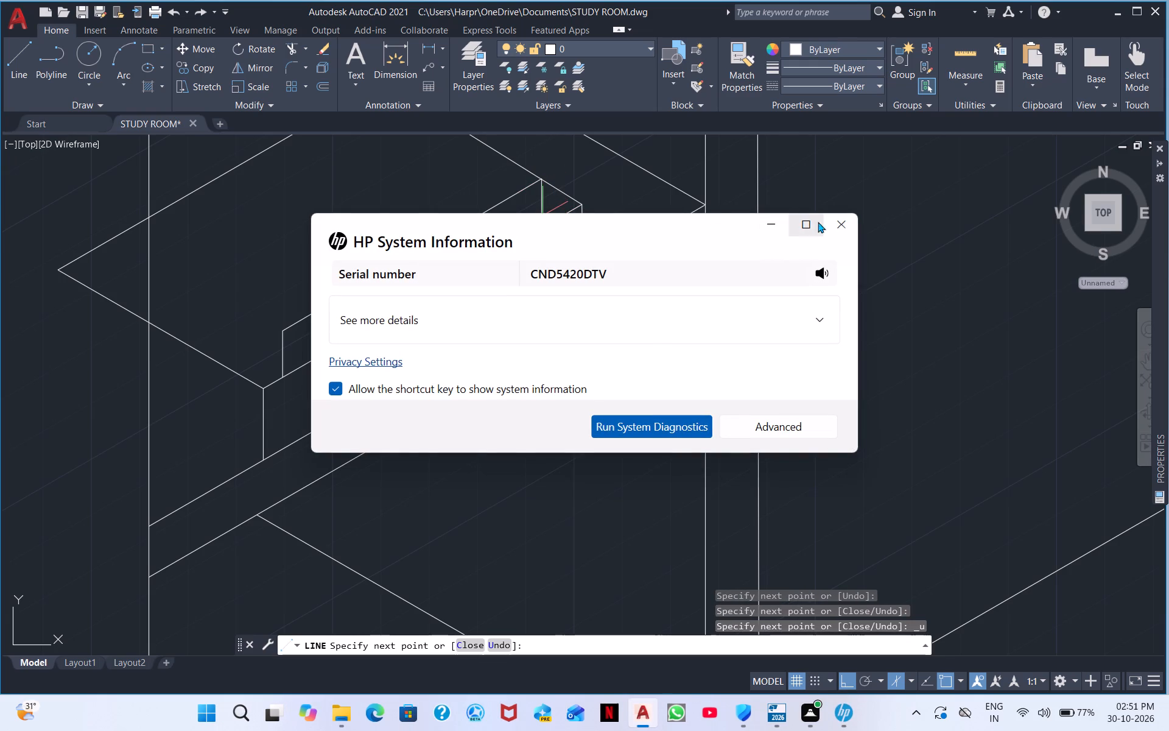
pyautogui.click(834, 221)
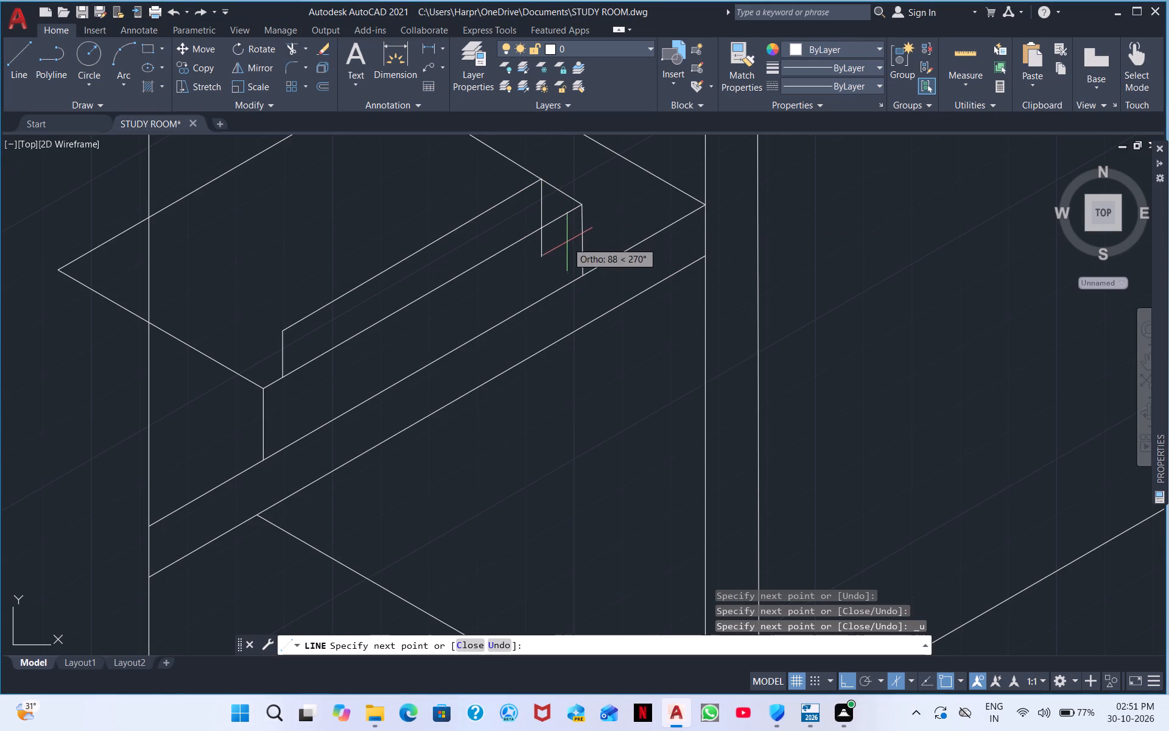
pyautogui.scroll(4, 543, 227)
pyautogui.click(525, 230)
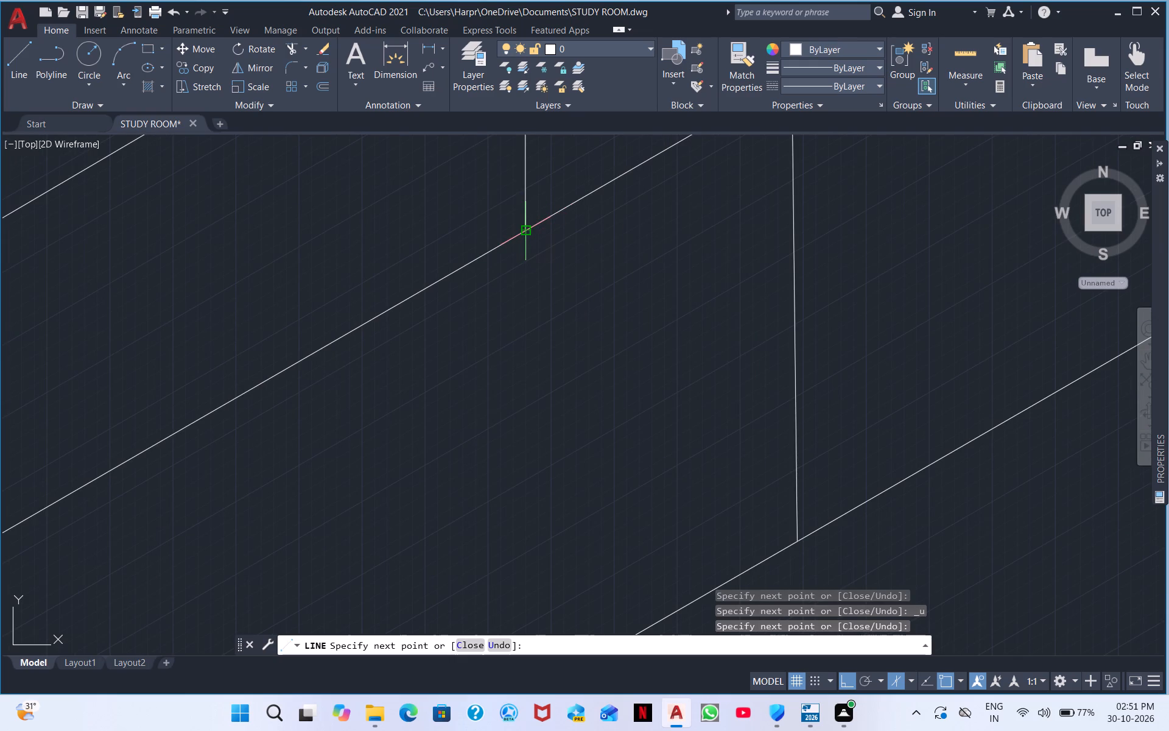
pyautogui.scroll(-3, 525, 230)
pyautogui.moveTo(522, 220); pyautogui.dragTo(491, 331, button='middle')
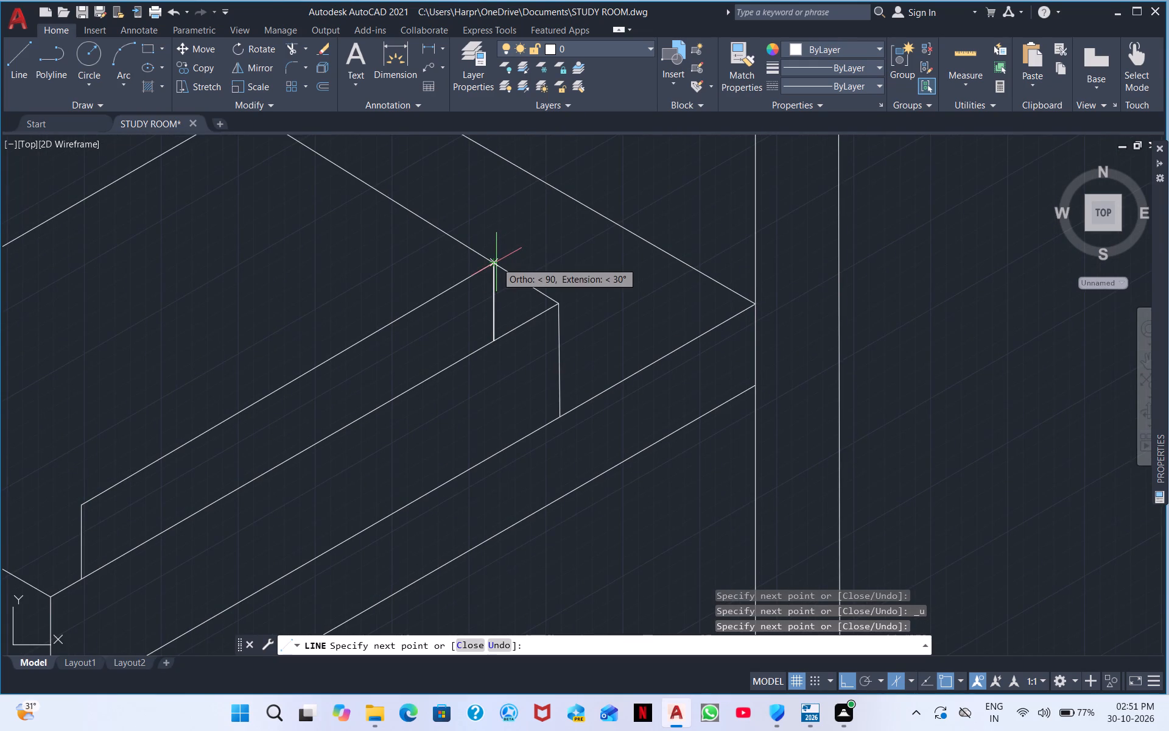
pyautogui.press('Escape')
# Draw the upper thin box's receding top edges back at 150° from its front face's upper far and upper near corners.
pyautogui.rightClick(513, 281)
pyautogui.click(571, 291)
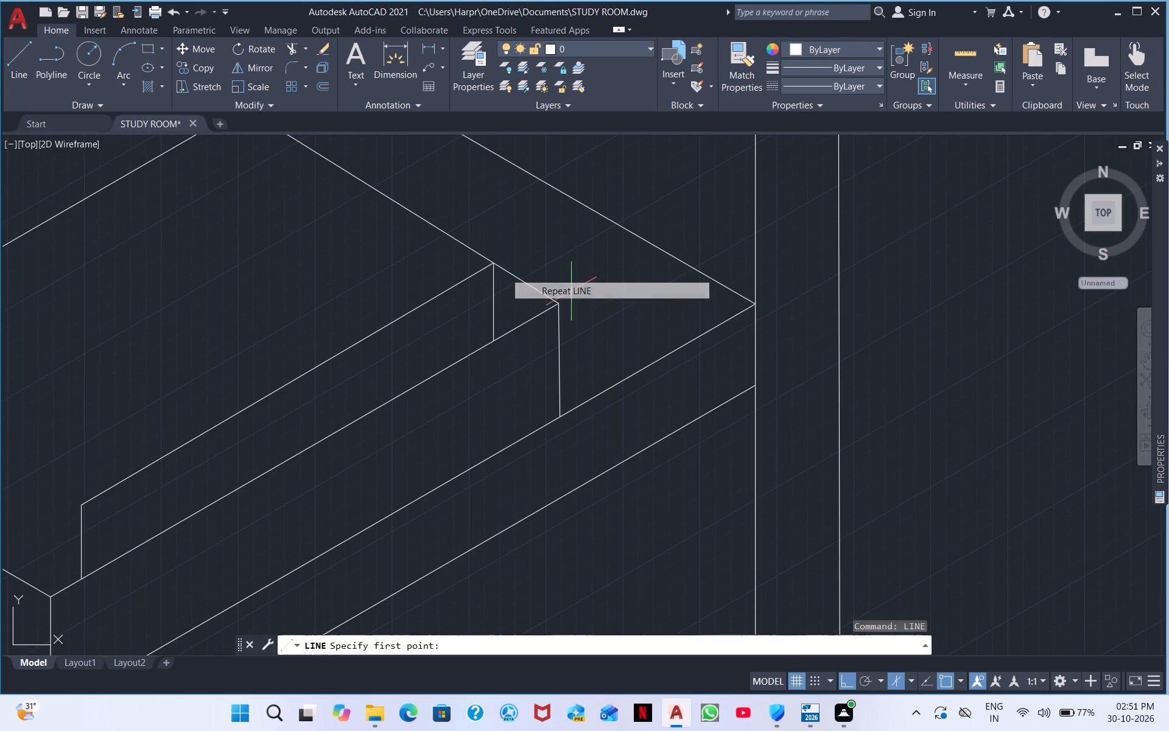
pyautogui.click(494, 265)
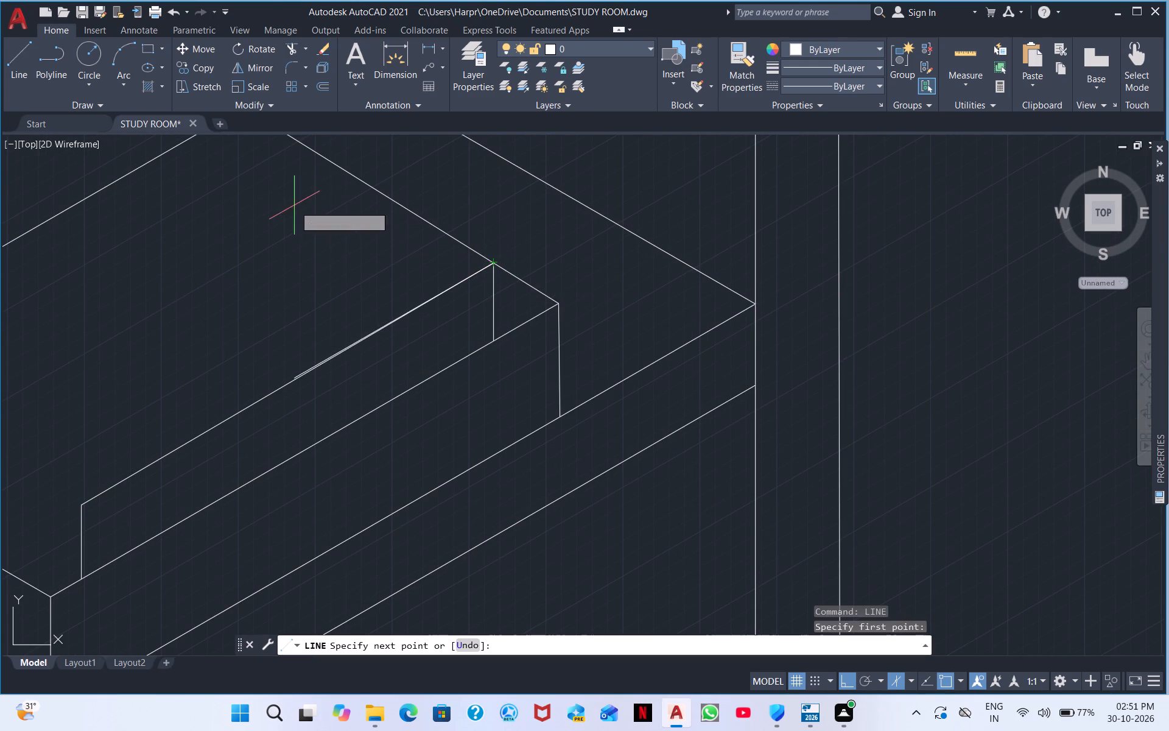
pyautogui.moveTo(299, 253); pyautogui.dragTo(478, 399, button='middle')
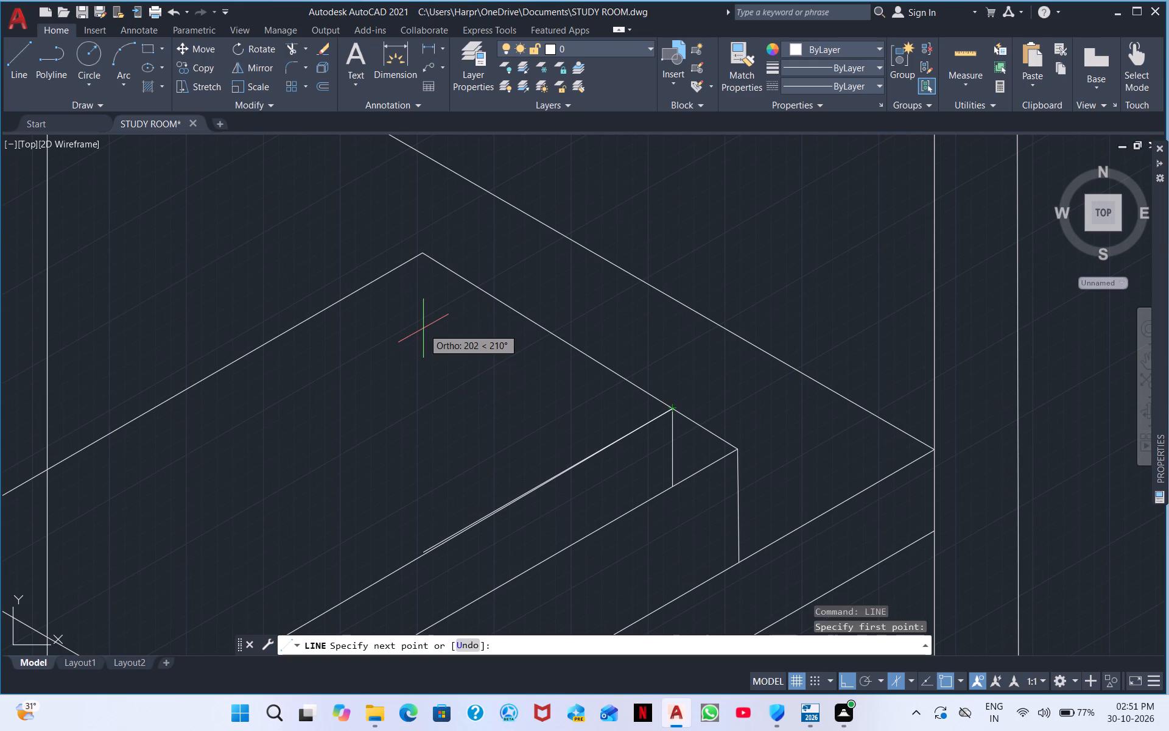
pyautogui.press('F5')
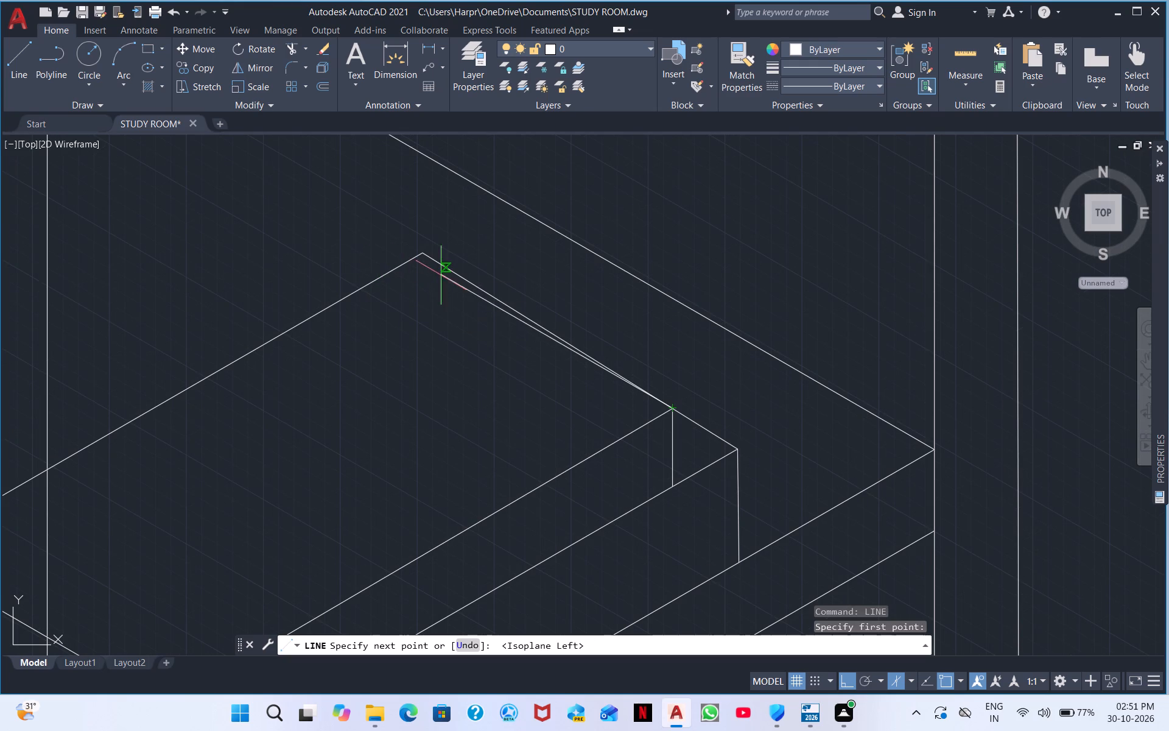
pyautogui.click(391, 235)
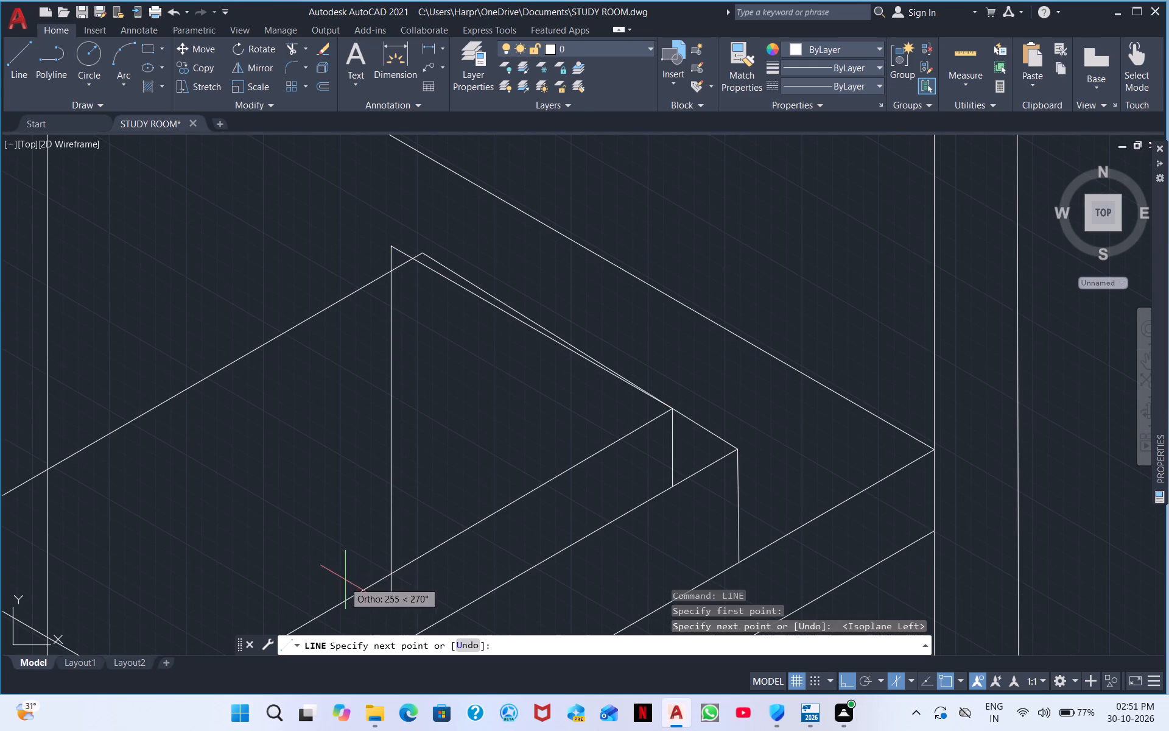
pyautogui.moveTo(359, 560); pyautogui.dragTo(422, 403, button='middle')
pyautogui.press('Escape')
pyautogui.rightClick(367, 392)
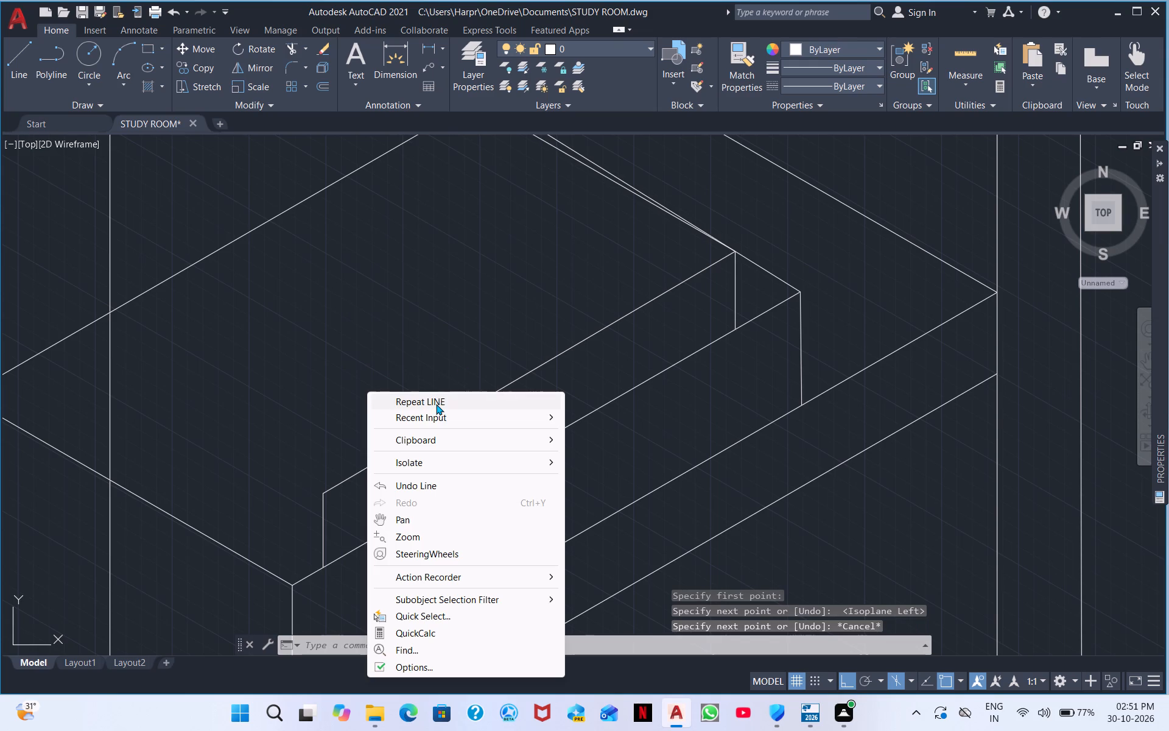
pyautogui.click(436, 404)
pyautogui.click(323, 495)
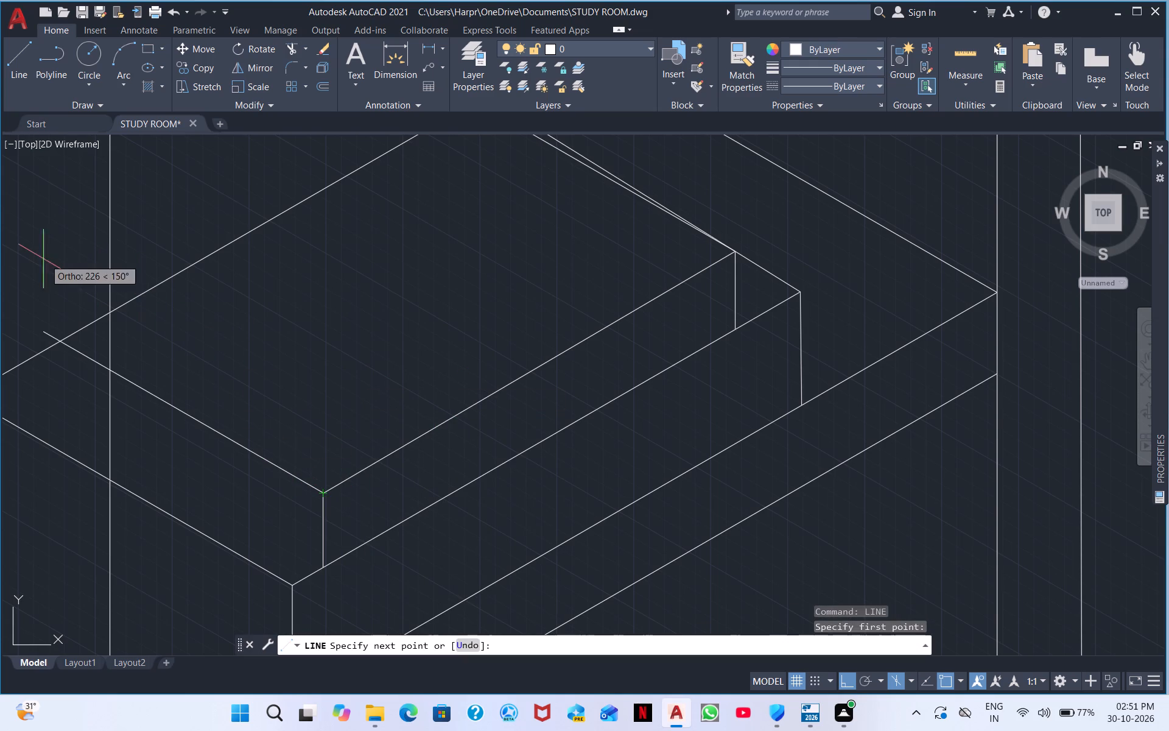
pyautogui.click(33, 256)
pyautogui.press('Escape')
# Draw the upper box's lower receding edge back at 150° from its front face's lower near corner.
pyautogui.scroll(-2, 292, 277)
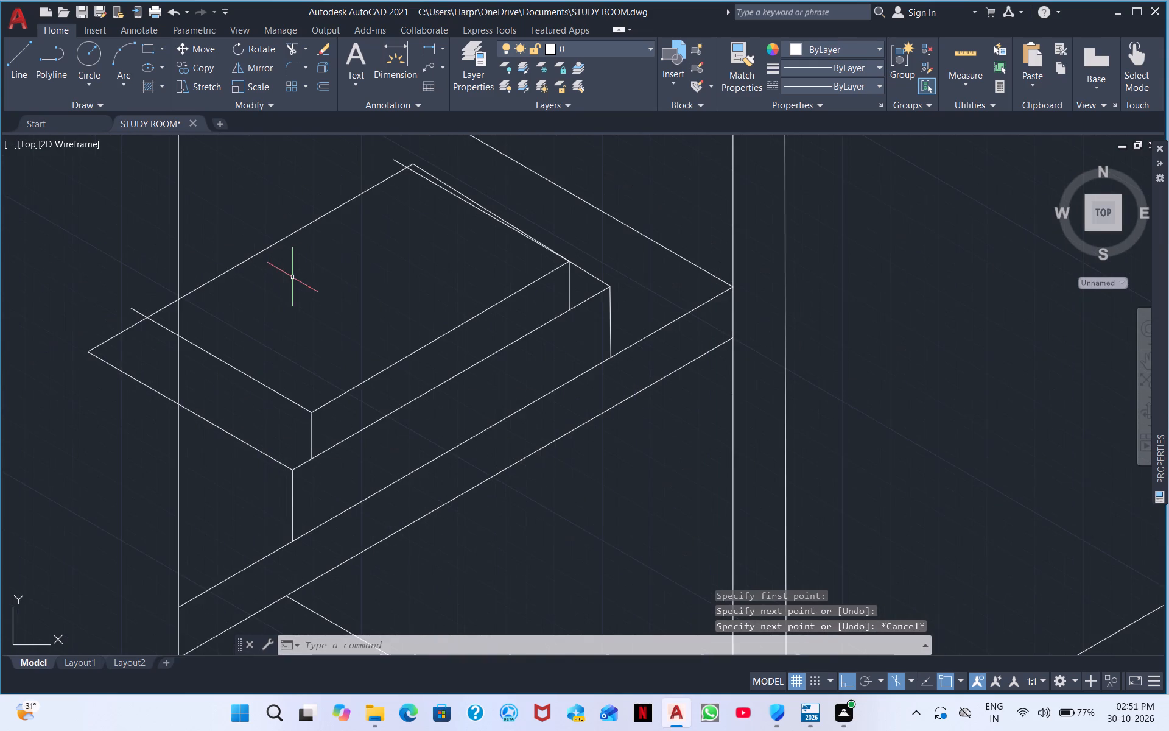
pyautogui.moveTo(292, 277); pyautogui.dragTo(294, 297, button='middle')
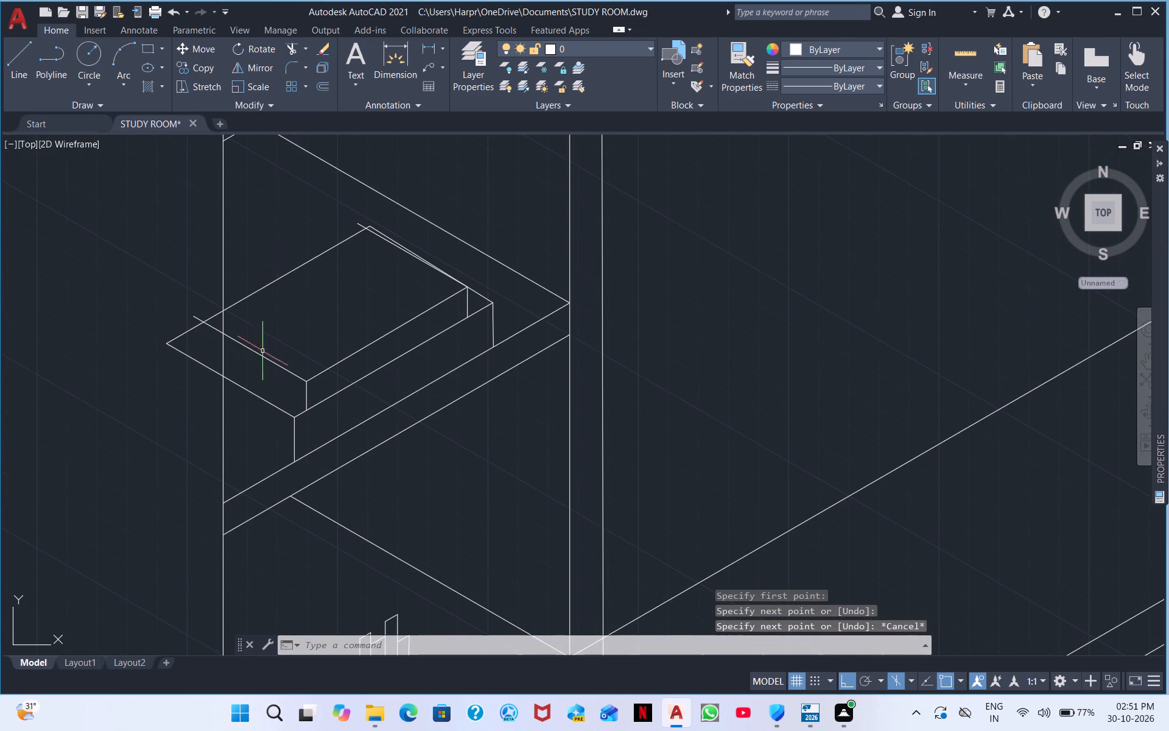
pyautogui.rightClick(322, 312)
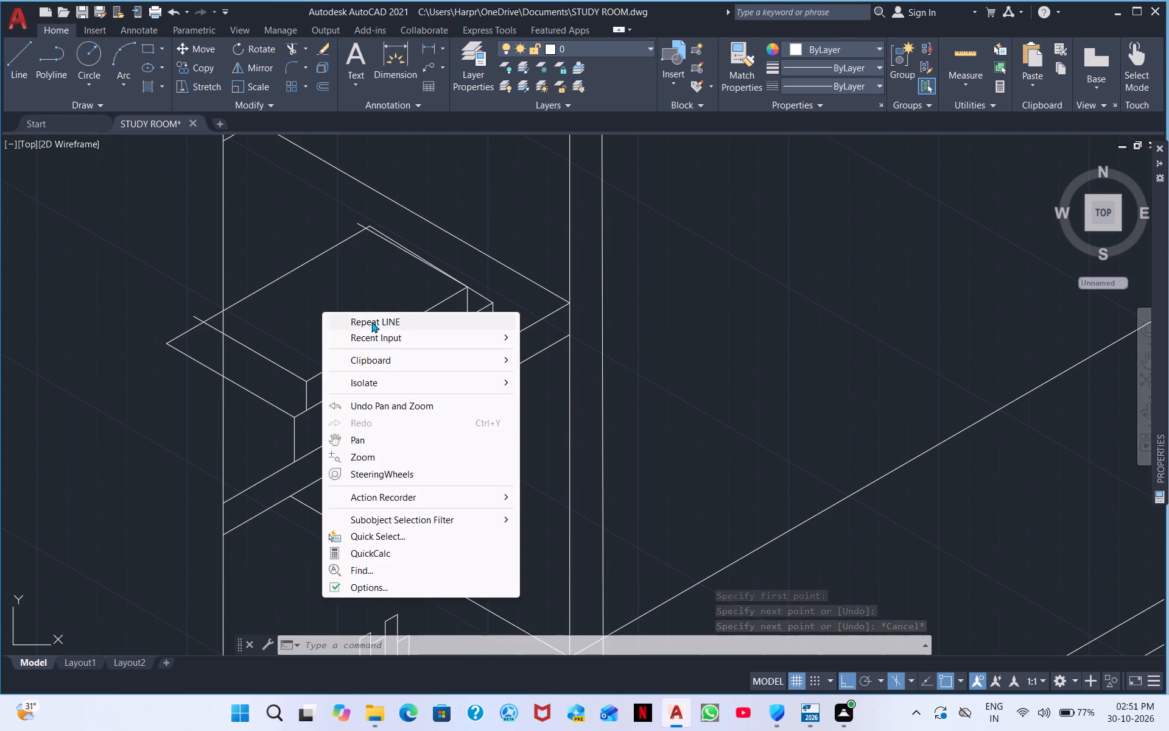
pyautogui.click(371, 322)
pyautogui.click(305, 408)
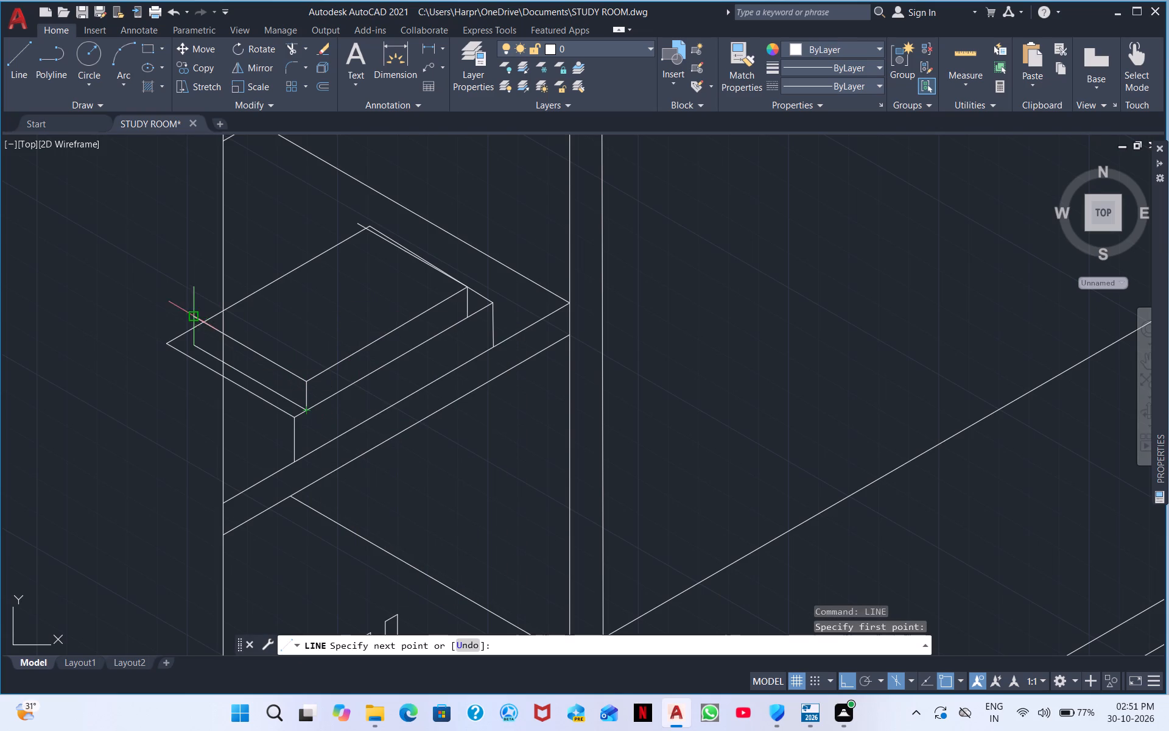
pyautogui.click(163, 302)
pyautogui.press('Escape')
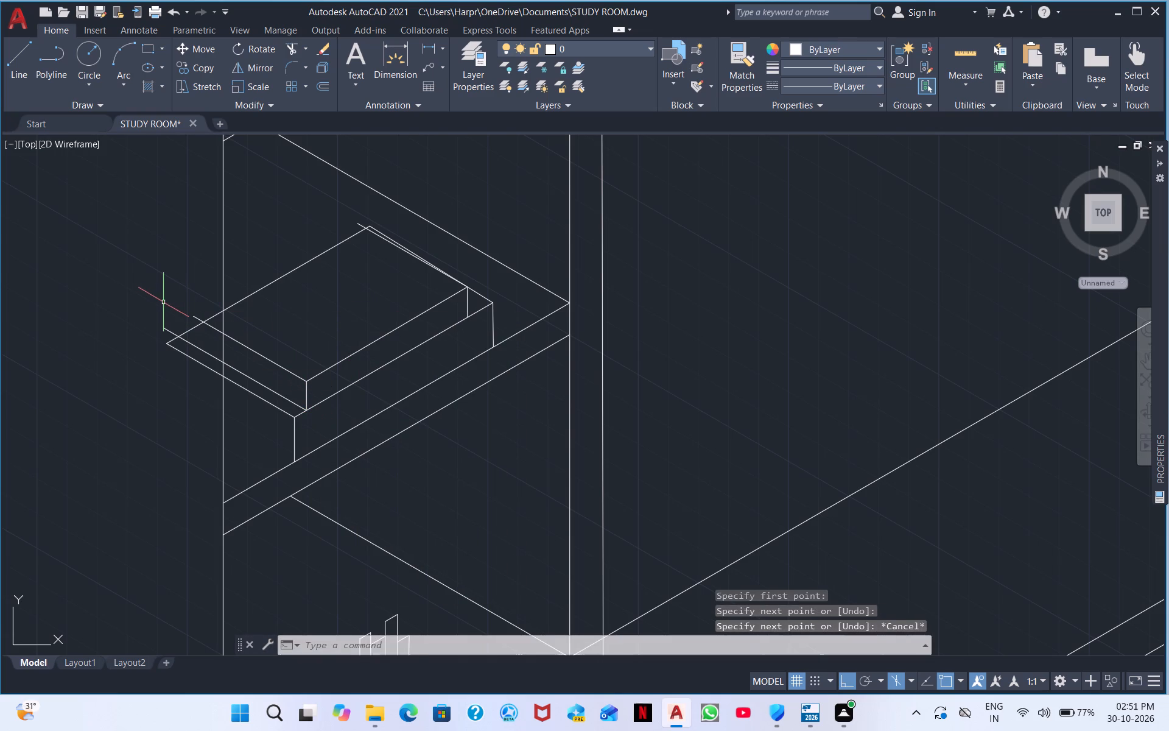
# Trim the boxes' lines that run past the bookshelf's front upright, and trim away the upper box's far receding line.
pyautogui.moveTo(303, 281); pyautogui.dragTo(295, 331, button='middle')
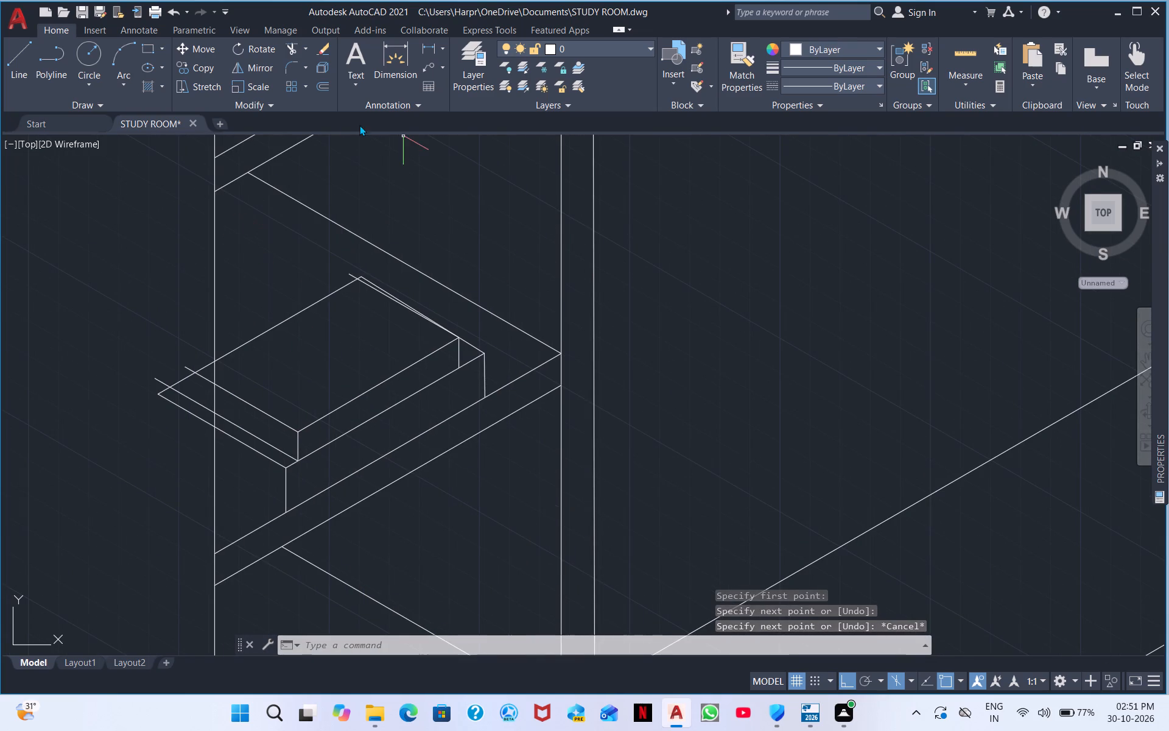
pyautogui.click(293, 53)
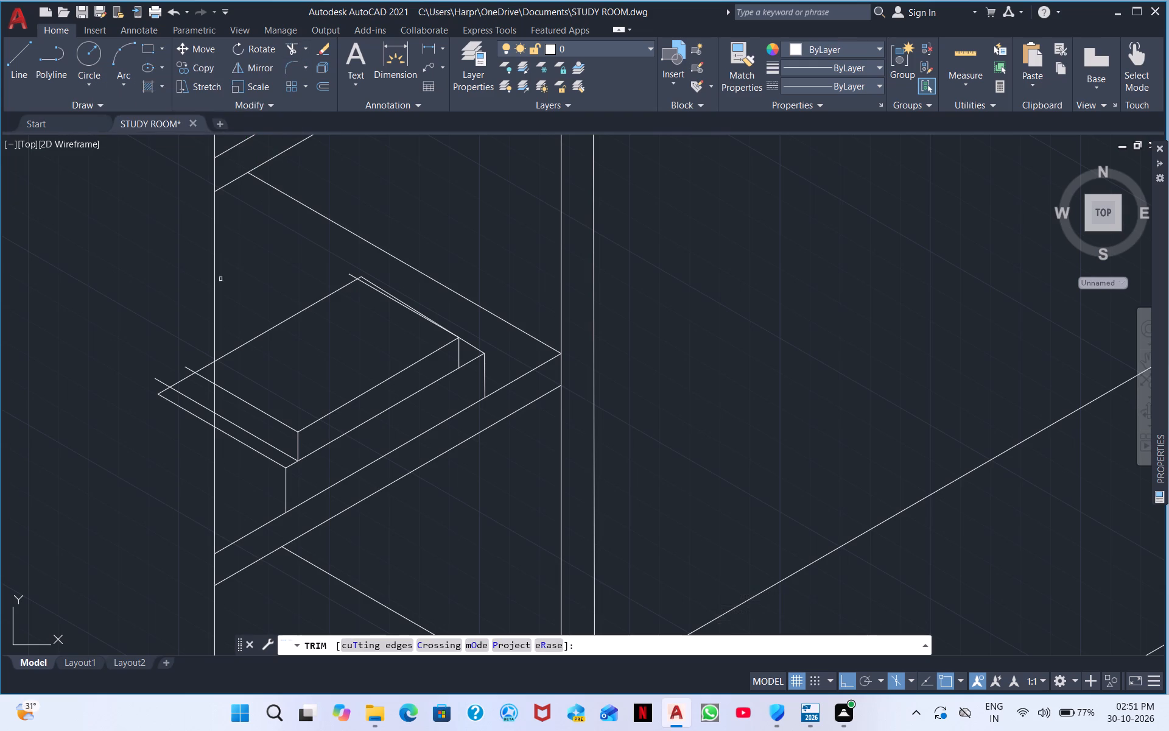
pyautogui.moveTo(199, 352); pyautogui.dragTo(180, 450)
pyautogui.moveTo(192, 361); pyautogui.dragTo(156, 411)
pyautogui.scroll(3, 370, 266)
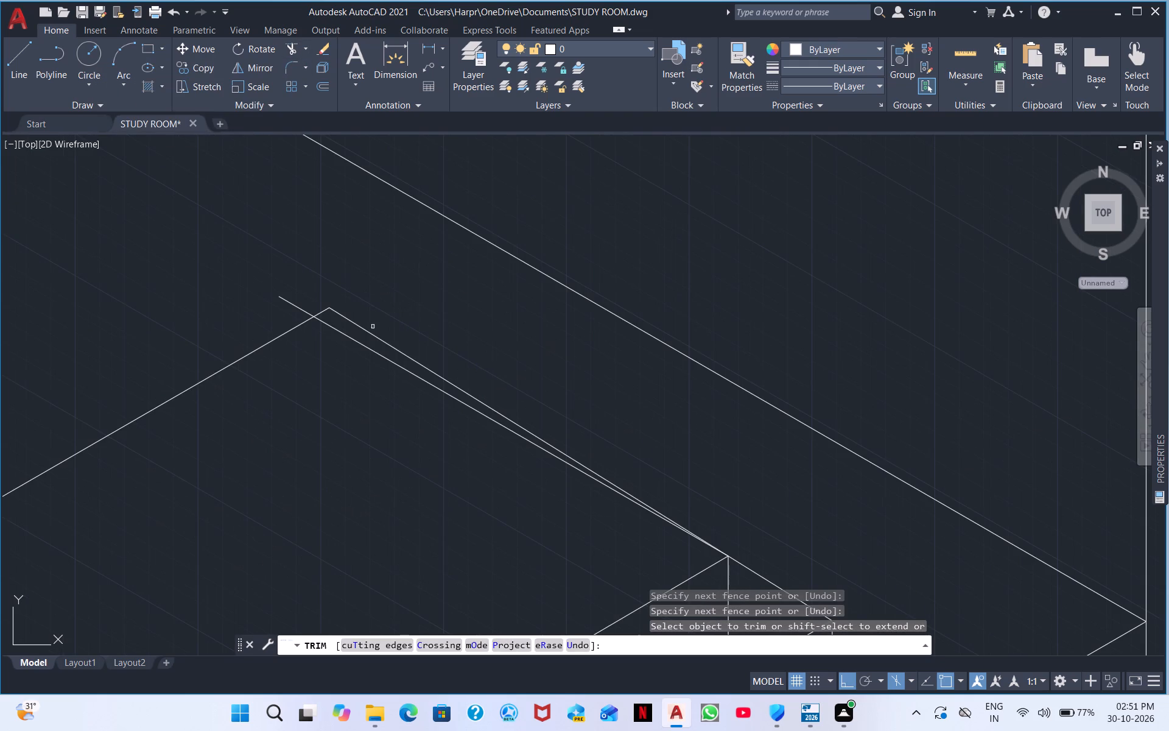
pyautogui.click(377, 352)
pyautogui.moveTo(304, 308); pyautogui.dragTo(300, 311)
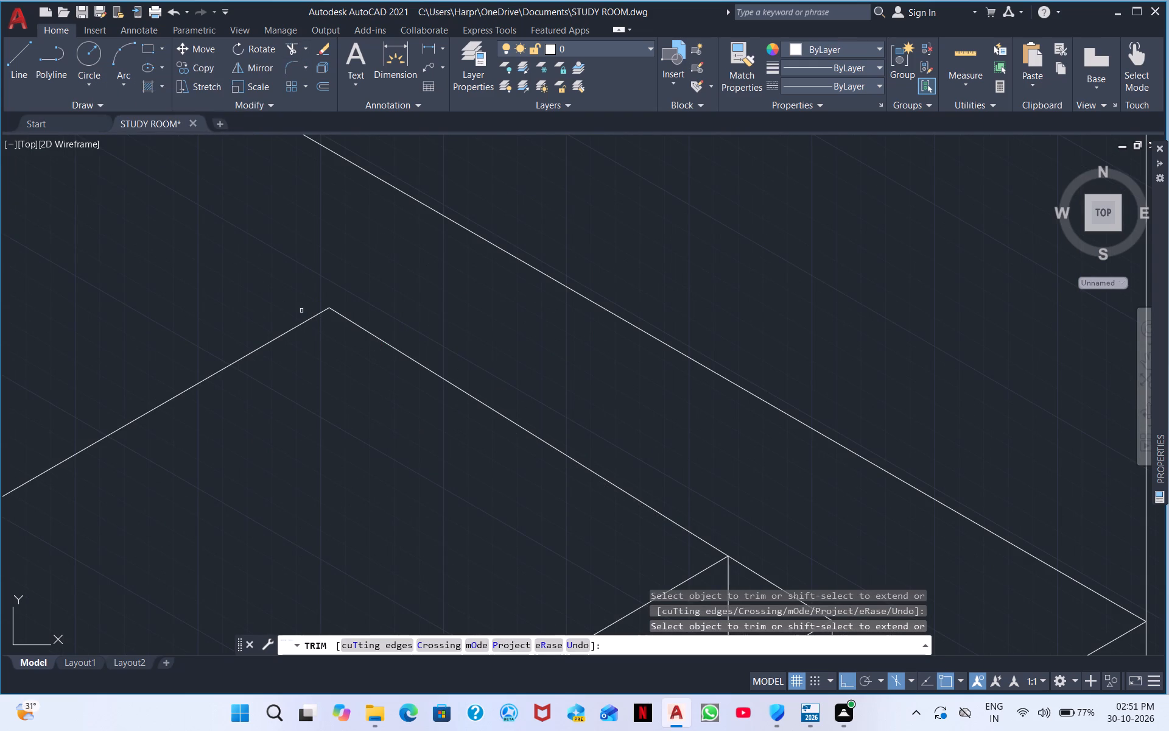
pyautogui.moveTo(300, 311); pyautogui.dragTo(287, 317)
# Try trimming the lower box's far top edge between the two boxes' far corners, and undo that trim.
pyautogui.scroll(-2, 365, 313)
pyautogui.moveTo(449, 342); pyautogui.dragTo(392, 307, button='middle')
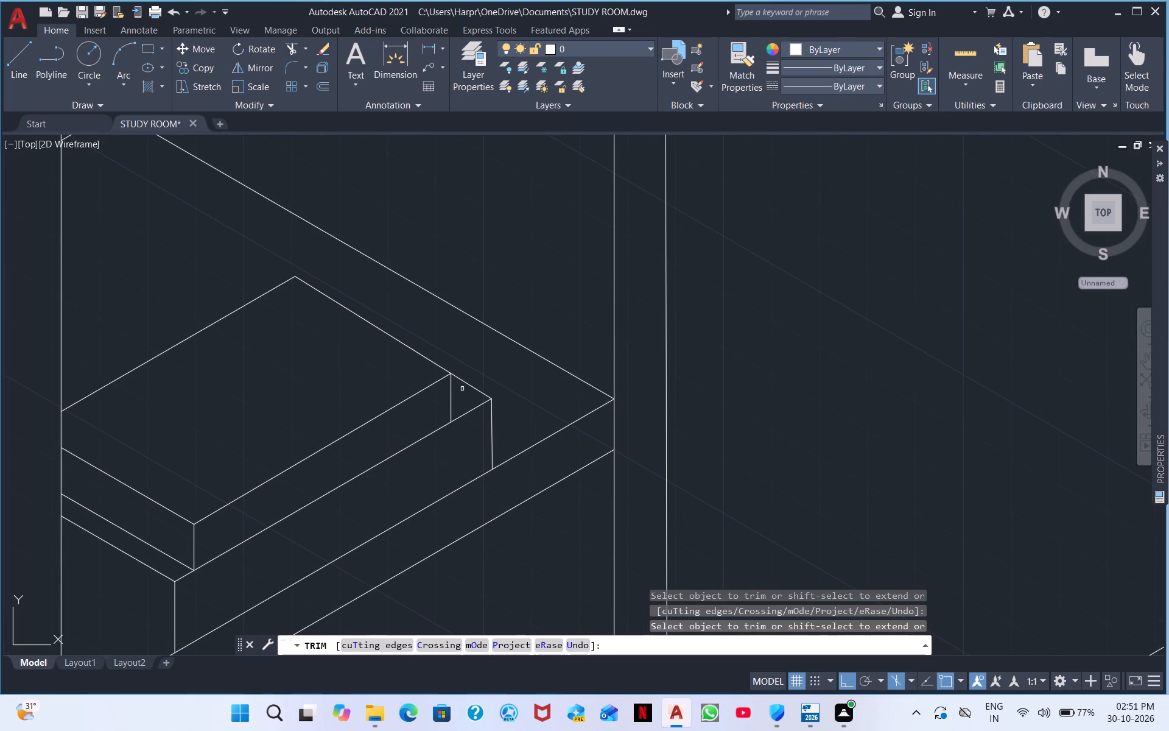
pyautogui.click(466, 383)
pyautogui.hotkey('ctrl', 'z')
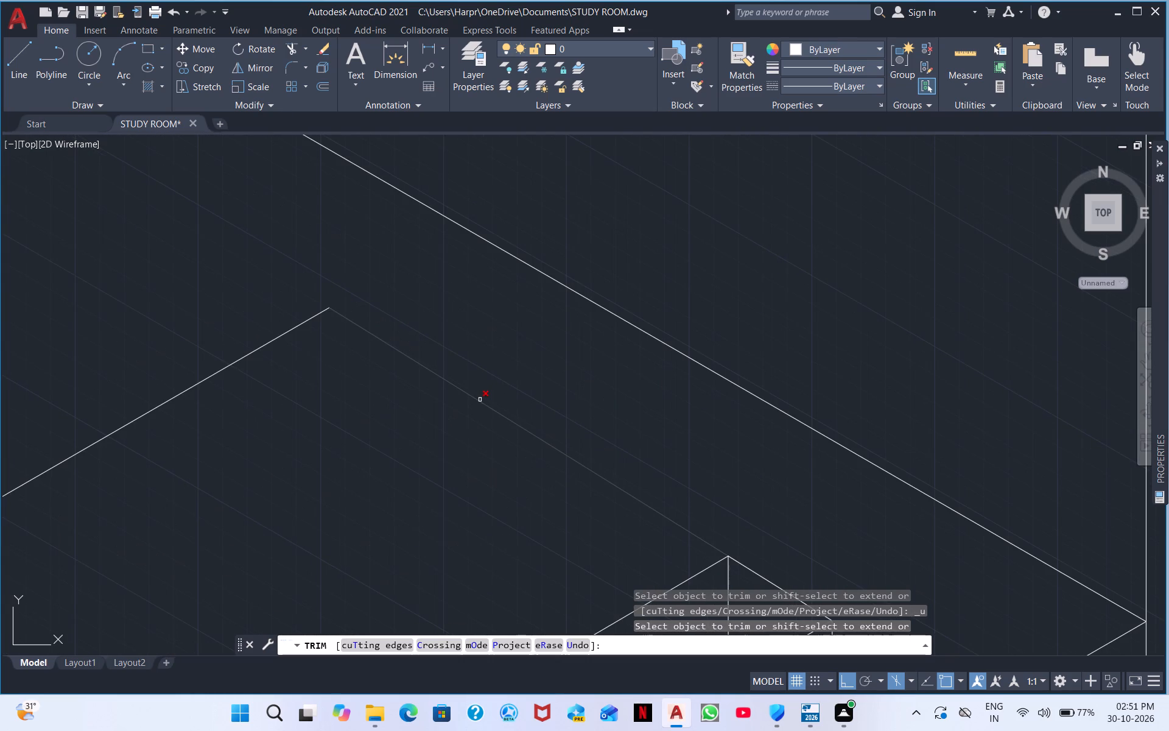
# Draw a slightly slanted far end edge from the upper box's lower far corner to its top front edge, continuing back at 150° past the rear edge.
pyautogui.scroll(-3, 390, 376)
pyautogui.moveTo(494, 410); pyautogui.dragTo(422, 337, button='middle')
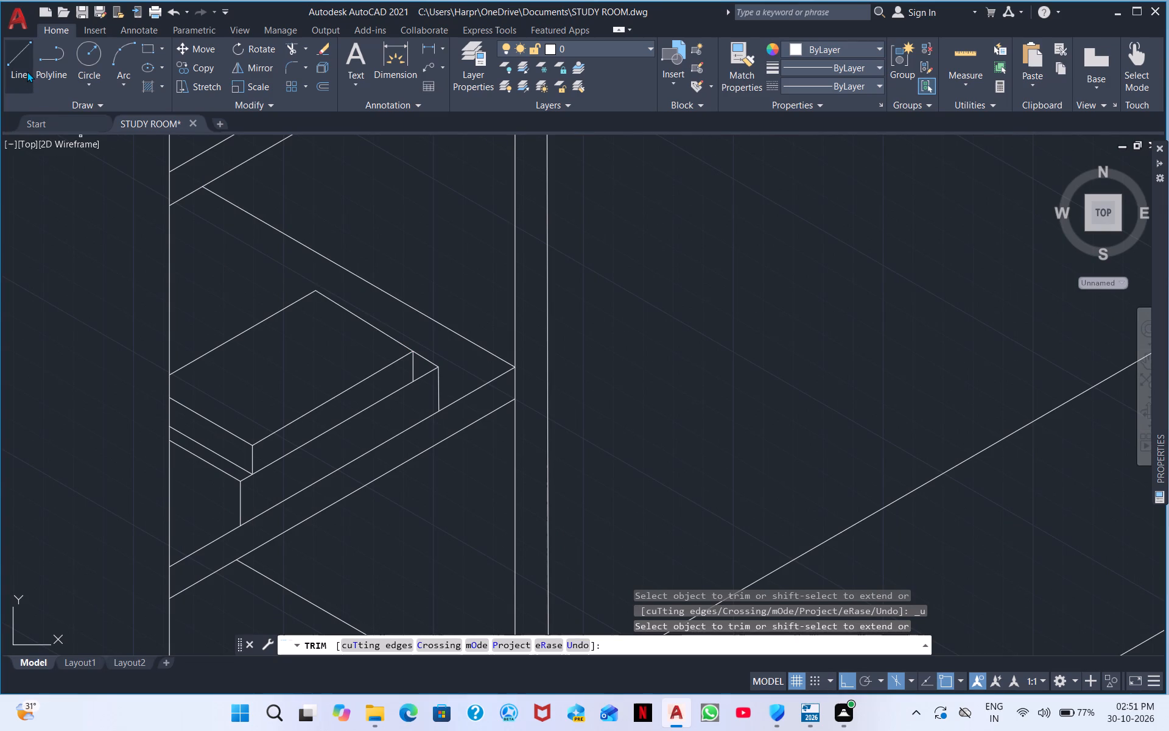
pyautogui.click(10, 62)
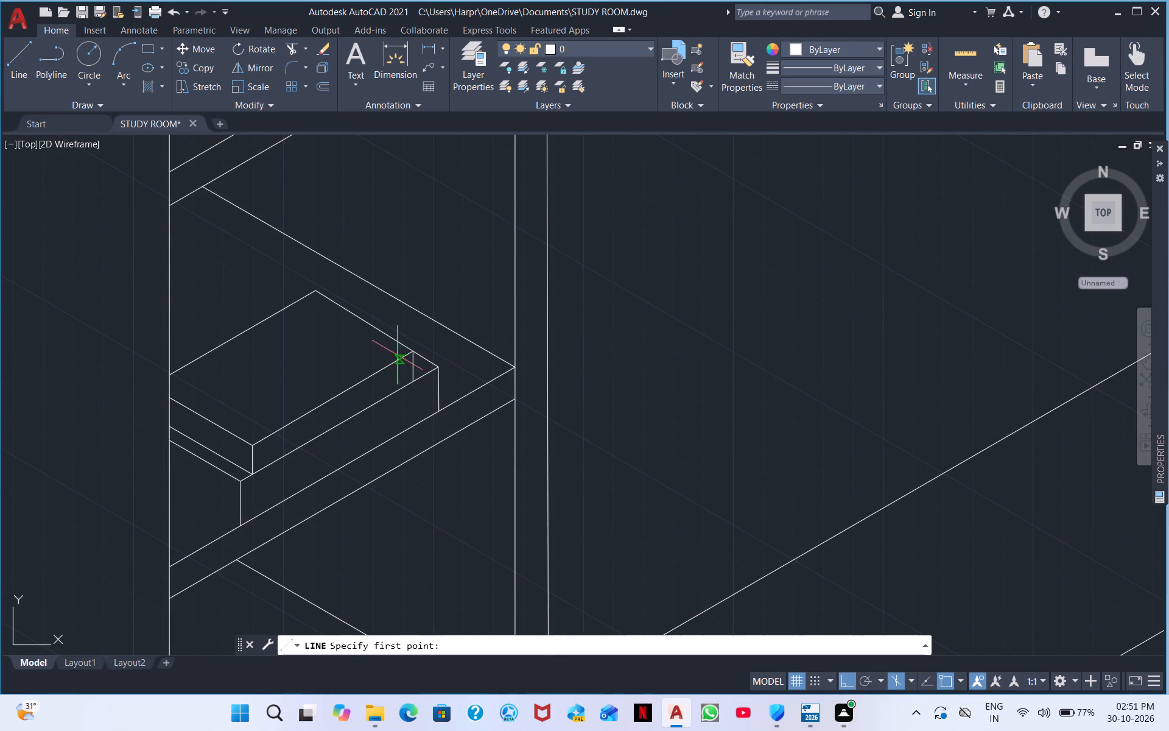
pyautogui.scroll(5, 397, 355)
pyautogui.moveTo(560, 451); pyautogui.dragTo(458, 343, button='middle')
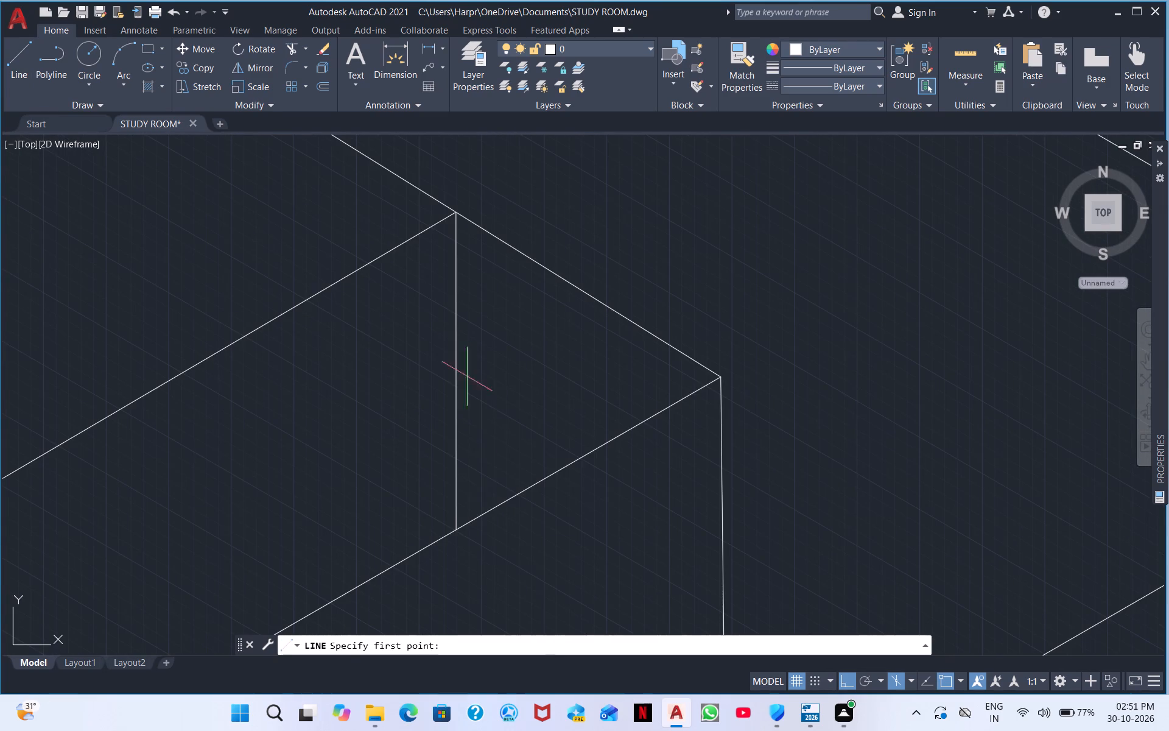
pyautogui.moveTo(457, 525); pyautogui.dragTo(459, 534)
pyautogui.click(459, 534)
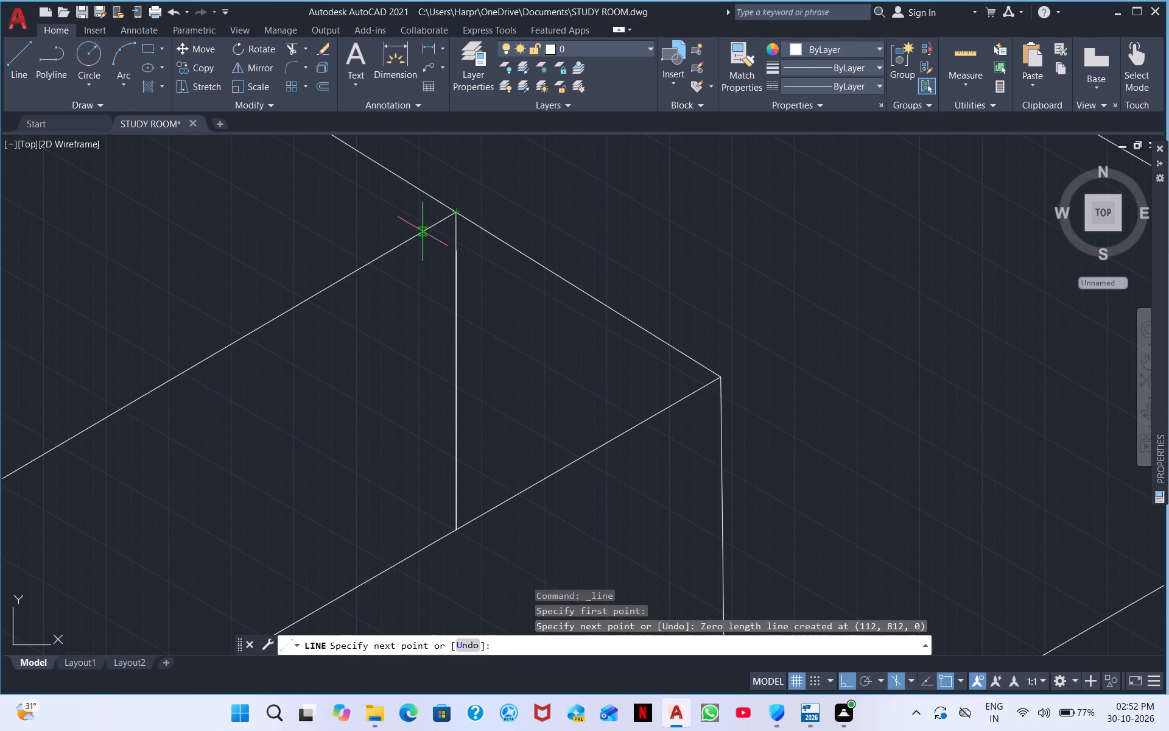
pyautogui.click(423, 230)
pyautogui.moveTo(269, 163); pyautogui.dragTo(531, 406, button='middle')
pyautogui.moveTo(165, 192); pyautogui.dragTo(492, 356, button='middle')
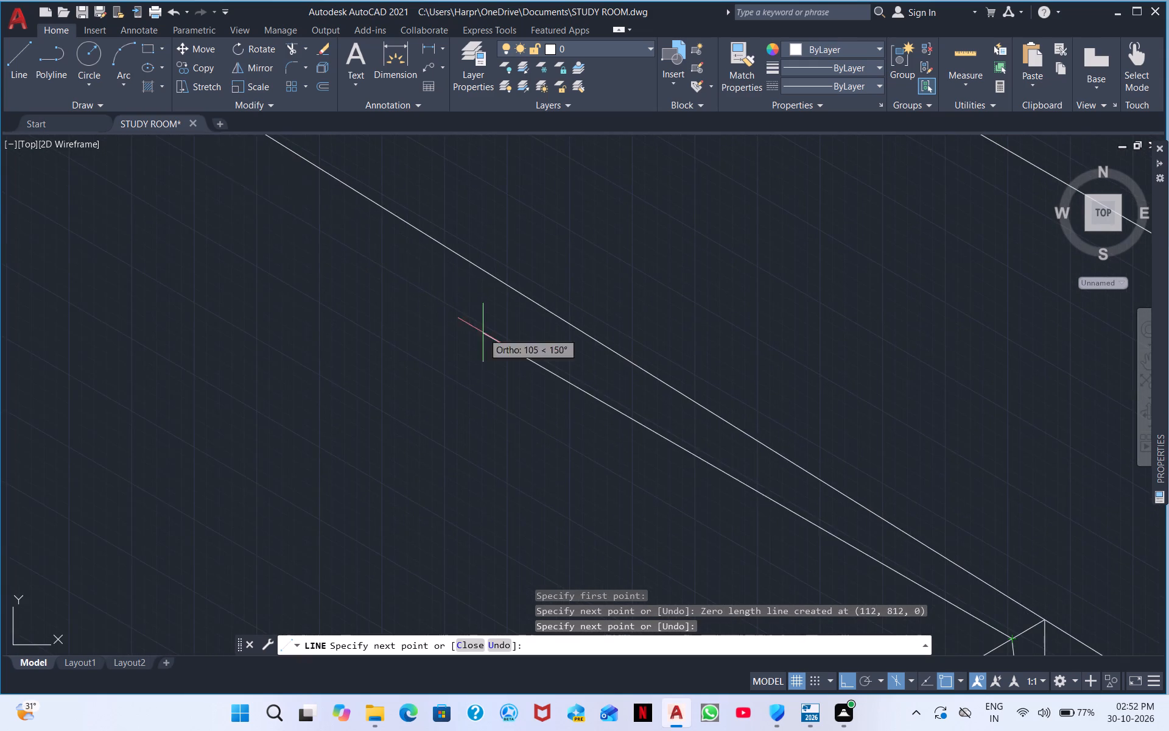
pyautogui.moveTo(222, 157); pyautogui.dragTo(620, 352, button='middle')
pyautogui.click(281, 186)
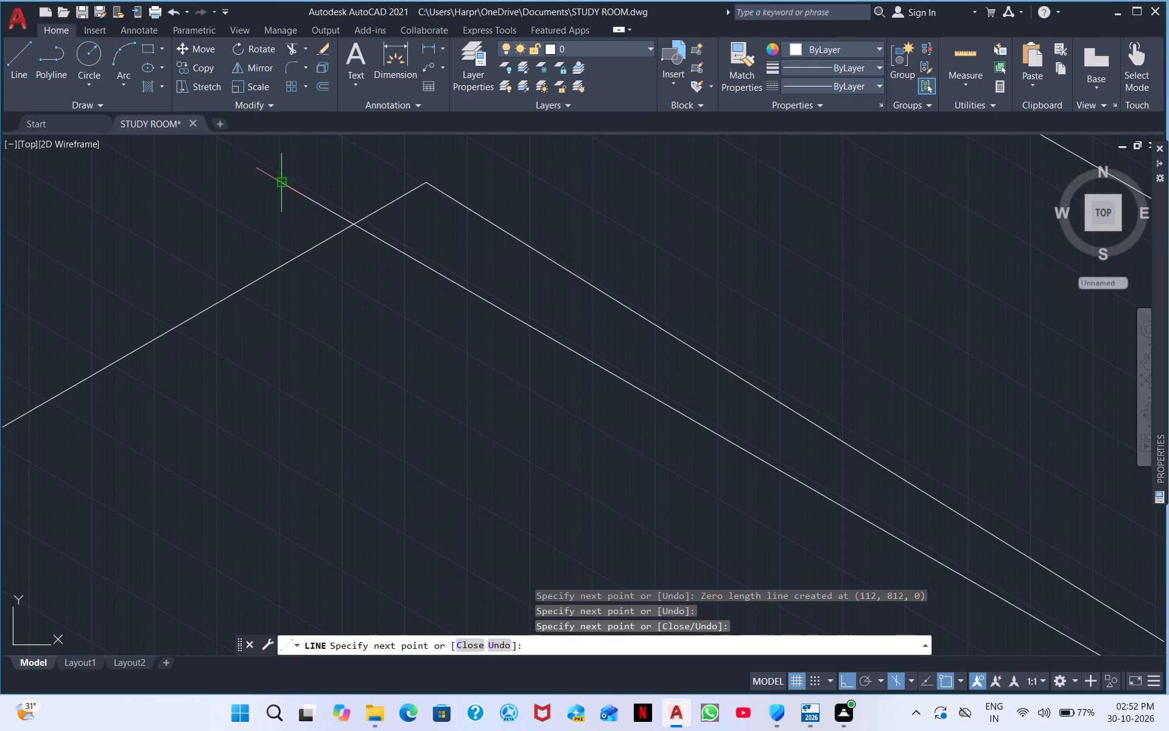
pyautogui.press('Escape')
# Trim away the upper box's old vertical far edge, the top front edge beyond the new corner, and the receding line's overrun at the rear.
pyautogui.scroll(-3, 406, 228)
pyautogui.moveTo(584, 263); pyautogui.dragTo(329, 209, button='middle')
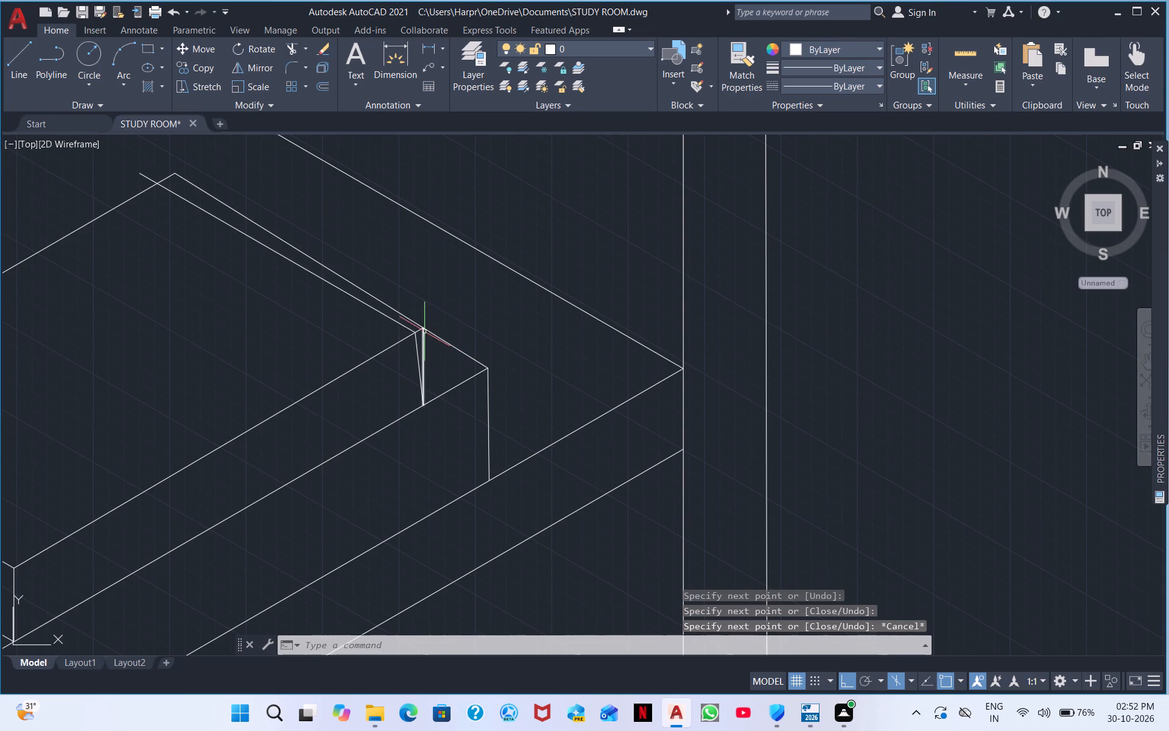
pyautogui.click(298, 55)
pyautogui.click(424, 350)
pyautogui.doubleClick(417, 332)
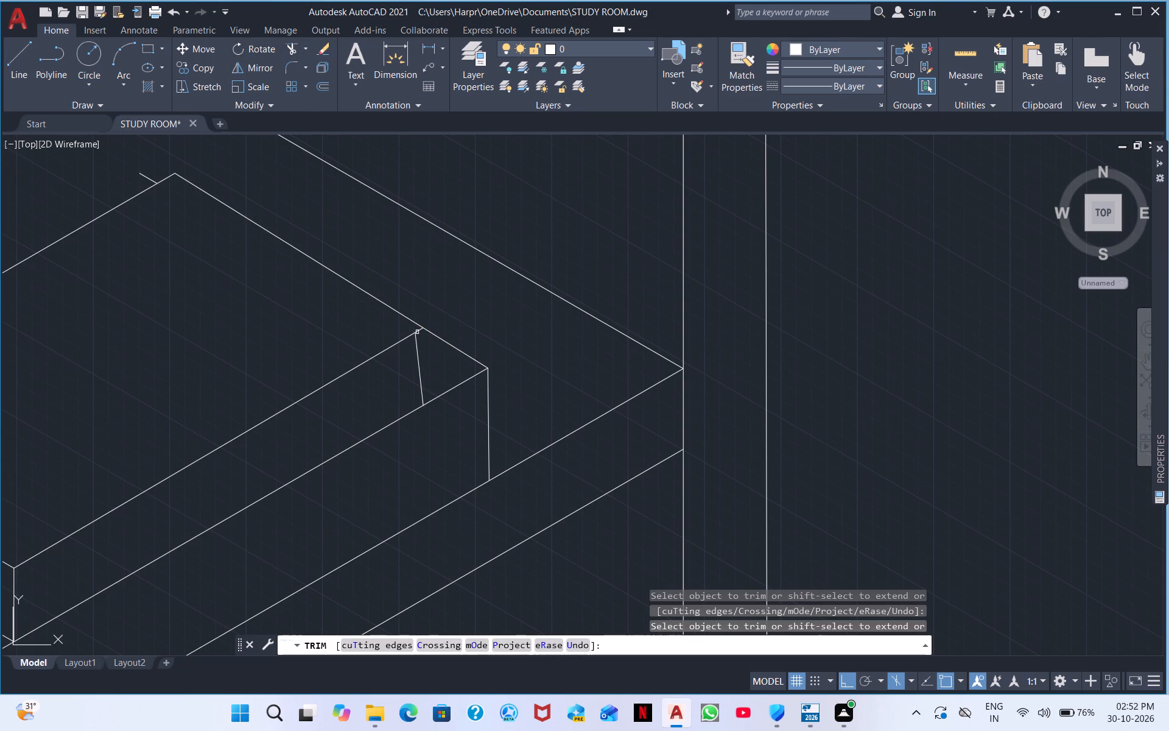
pyautogui.hotkey('ctrl', 'z')
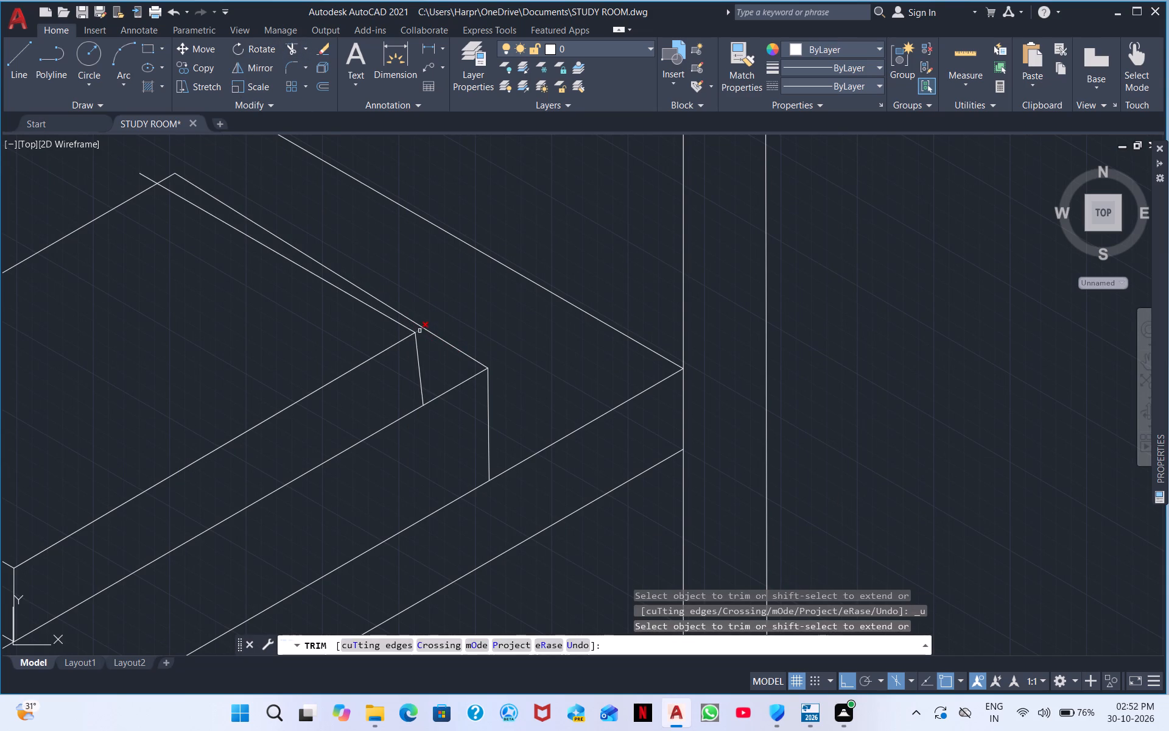
pyautogui.click(417, 329)
pyautogui.click(150, 175)
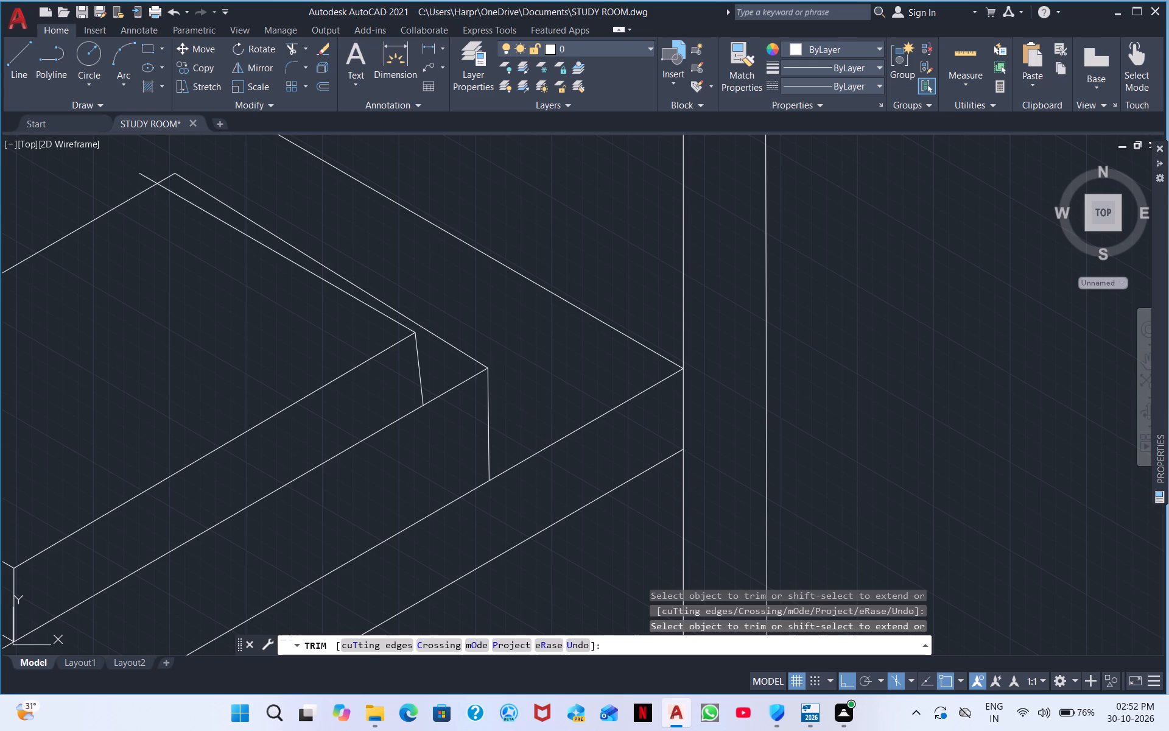
pyautogui.scroll(-2, 143, 183)
pyautogui.click(108, 198)
pyautogui.scroll(-3, 107, 199)
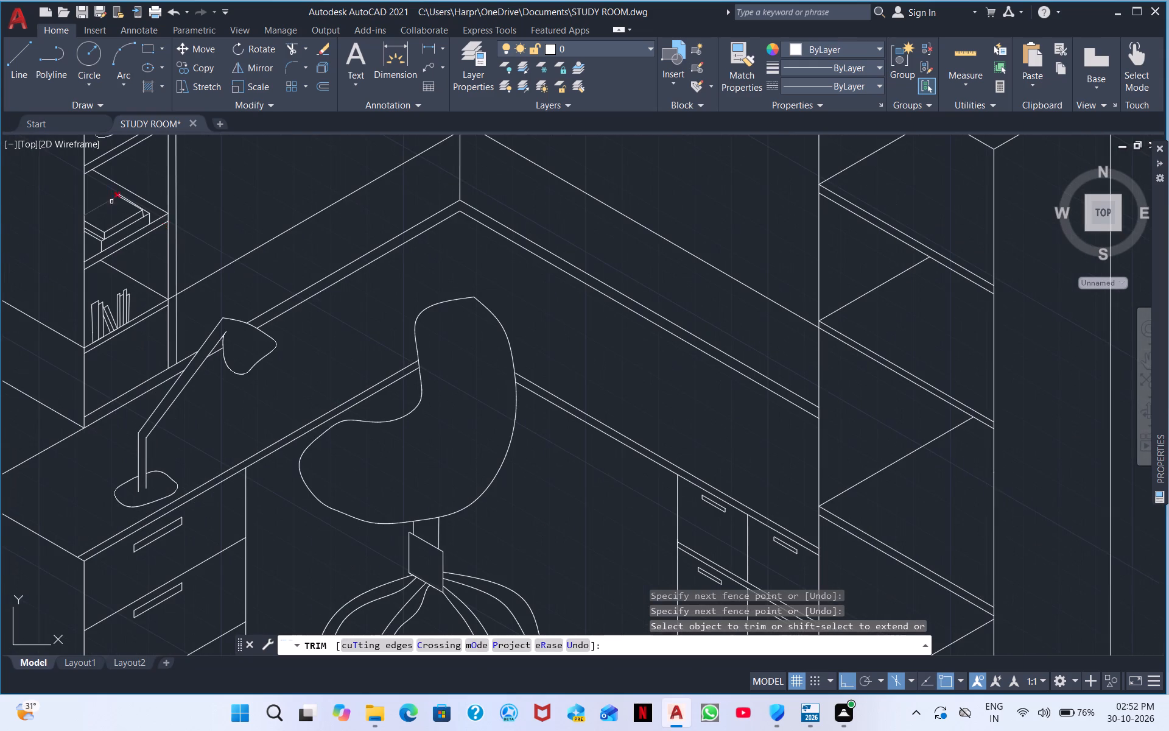
pyautogui.rightClick(275, 203)
pyautogui.click(324, 221)
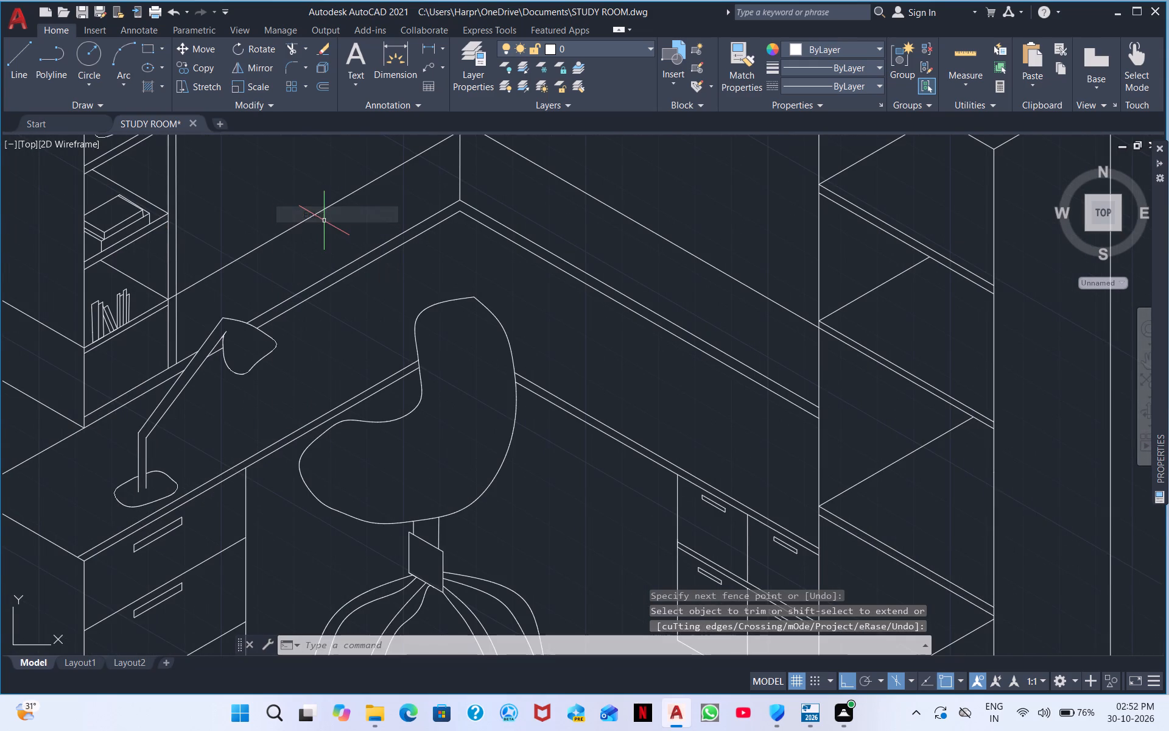
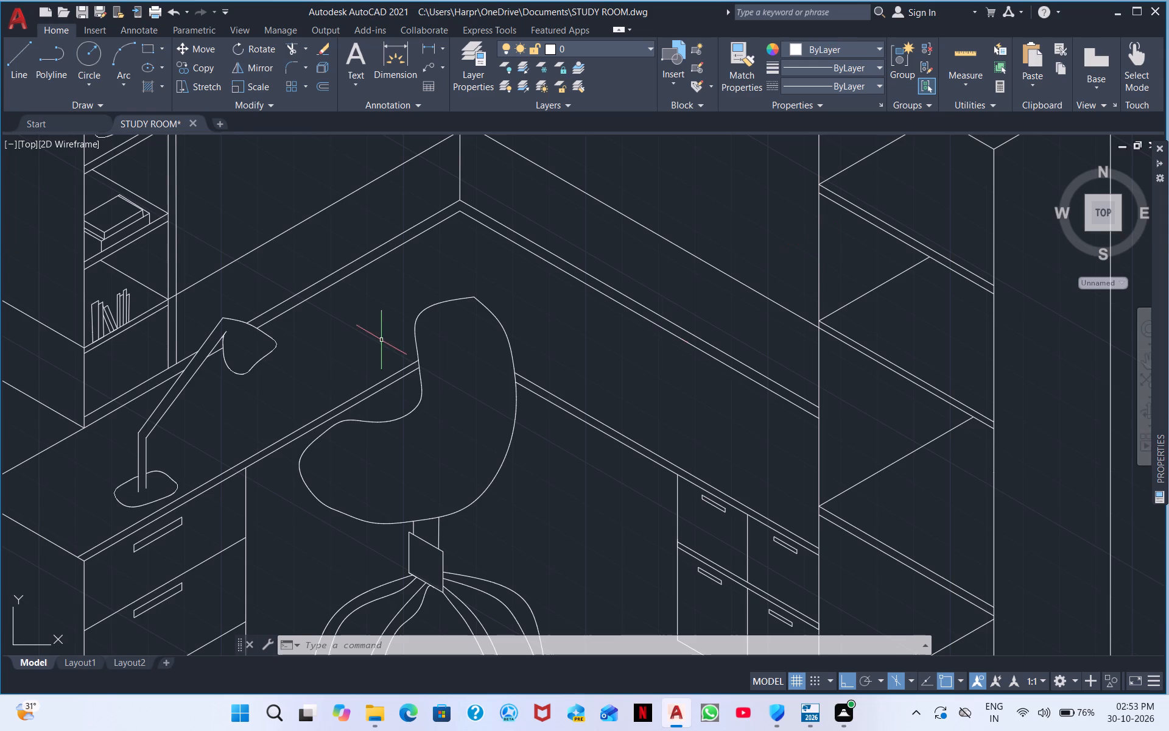
# Examine the tall shelving unit, desk, drawers, back wall and bookshelf for places that still need details.
pyautogui.moveTo(339, 284); pyautogui.dragTo(102, 320, button='middle')
pyautogui.moveTo(236, 258); pyautogui.dragTo(233, 269, button='middle')
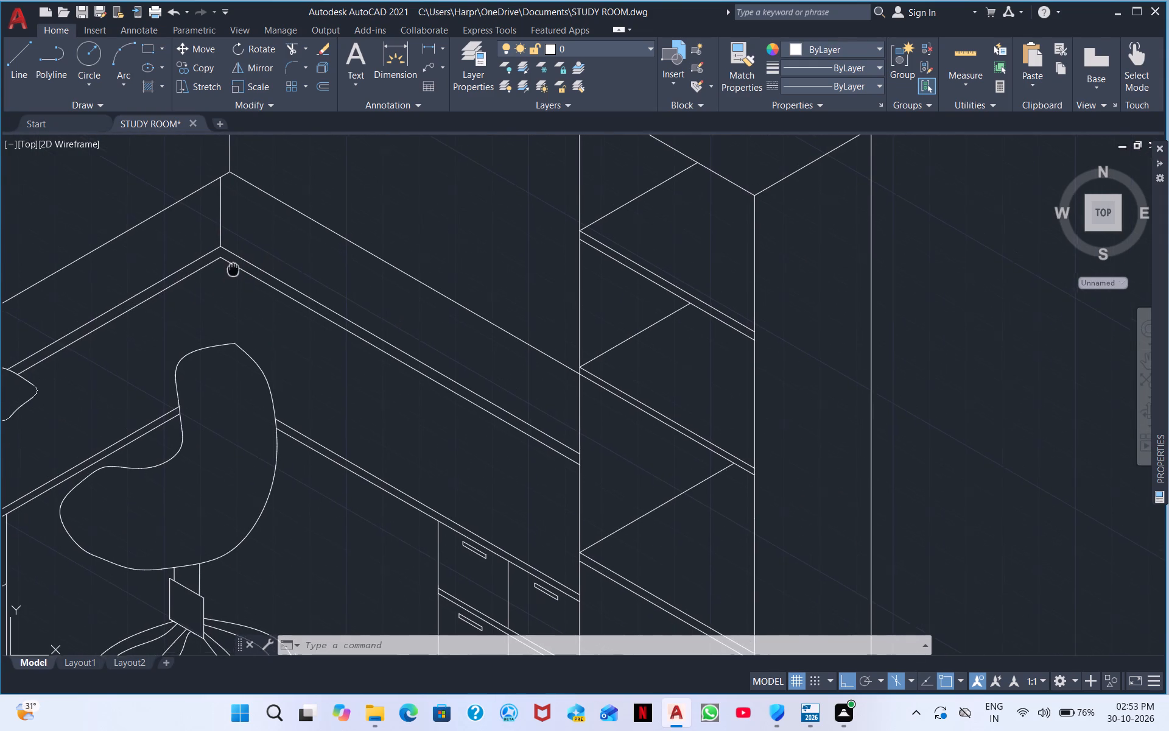
pyautogui.moveTo(233, 269); pyautogui.dragTo(232, 272, button='middle')
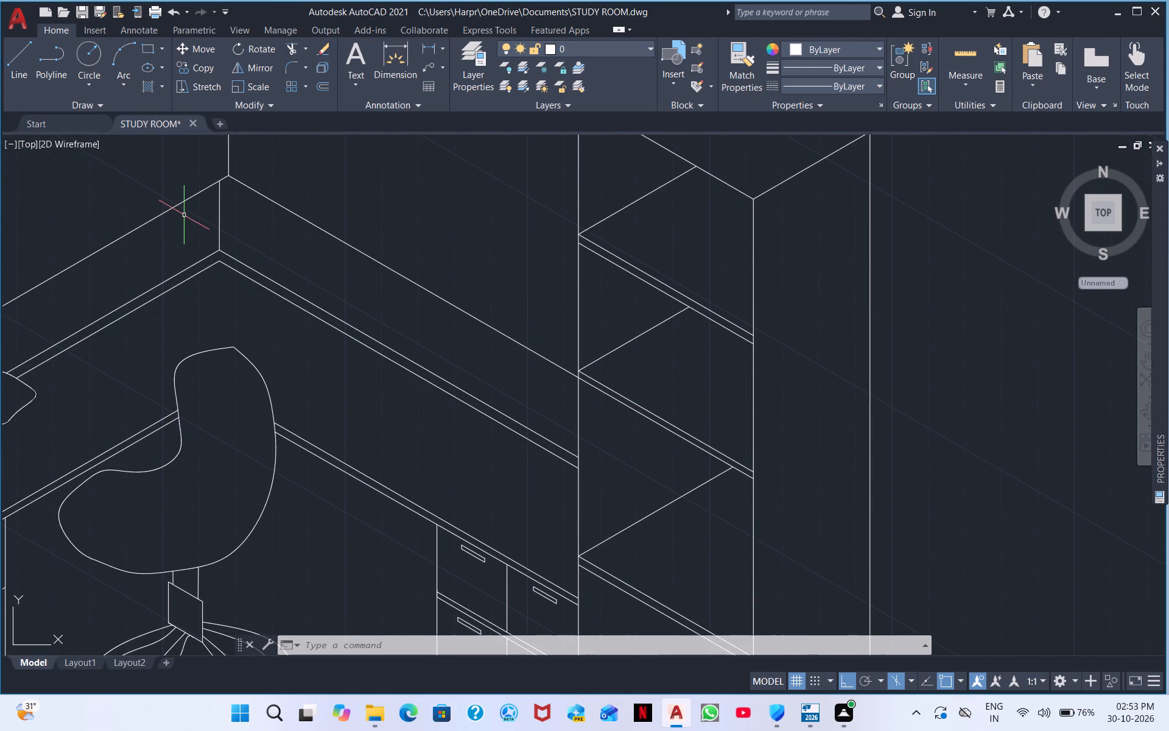
pyautogui.moveTo(317, 303); pyautogui.dragTo(381, 372, button='middle')
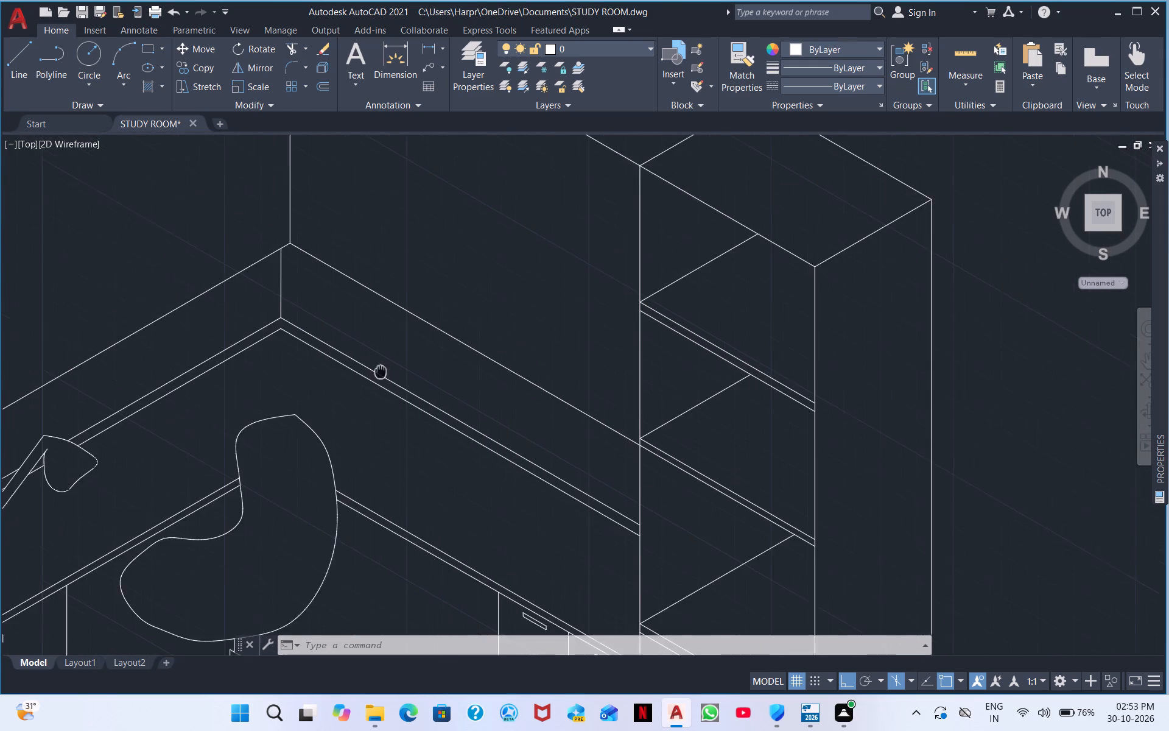
pyautogui.moveTo(381, 372); pyautogui.dragTo(385, 373, button='middle')
pyautogui.moveTo(485, 323); pyautogui.dragTo(325, 205, button='middle')
pyautogui.scroll(-1, 353, 283)
pyautogui.moveTo(434, 300); pyautogui.dragTo(558, 252, button='middle')
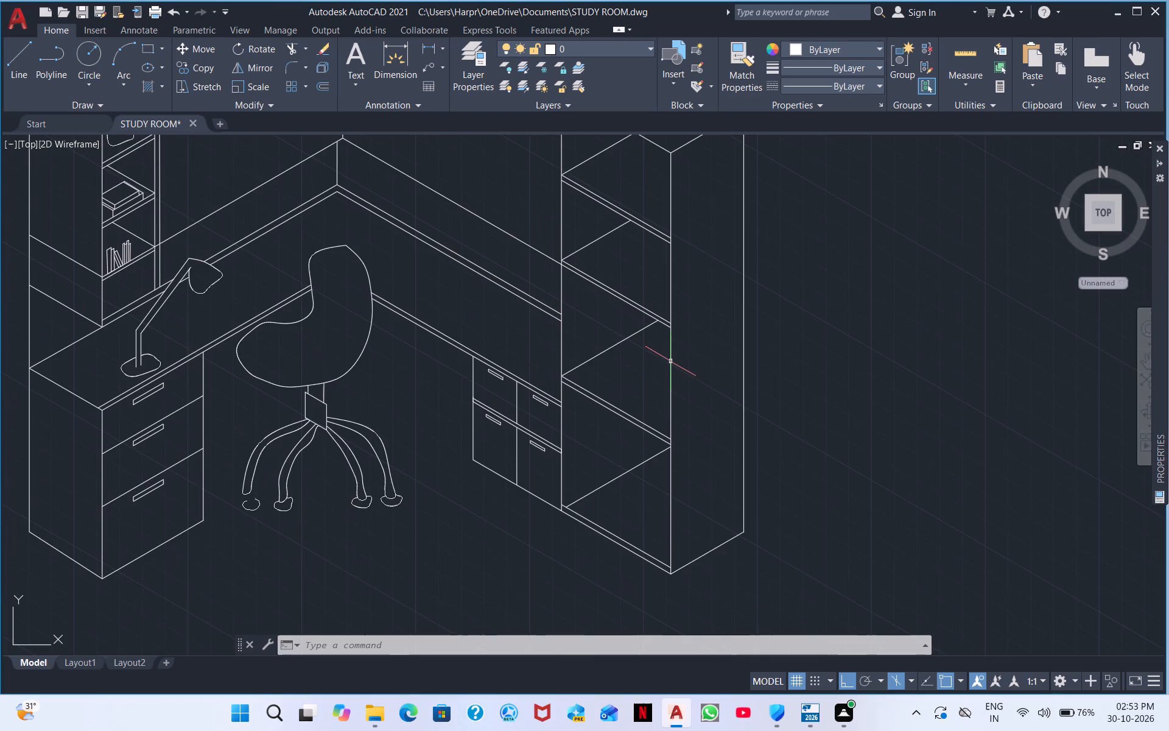
pyautogui.scroll(2, 623, 384)
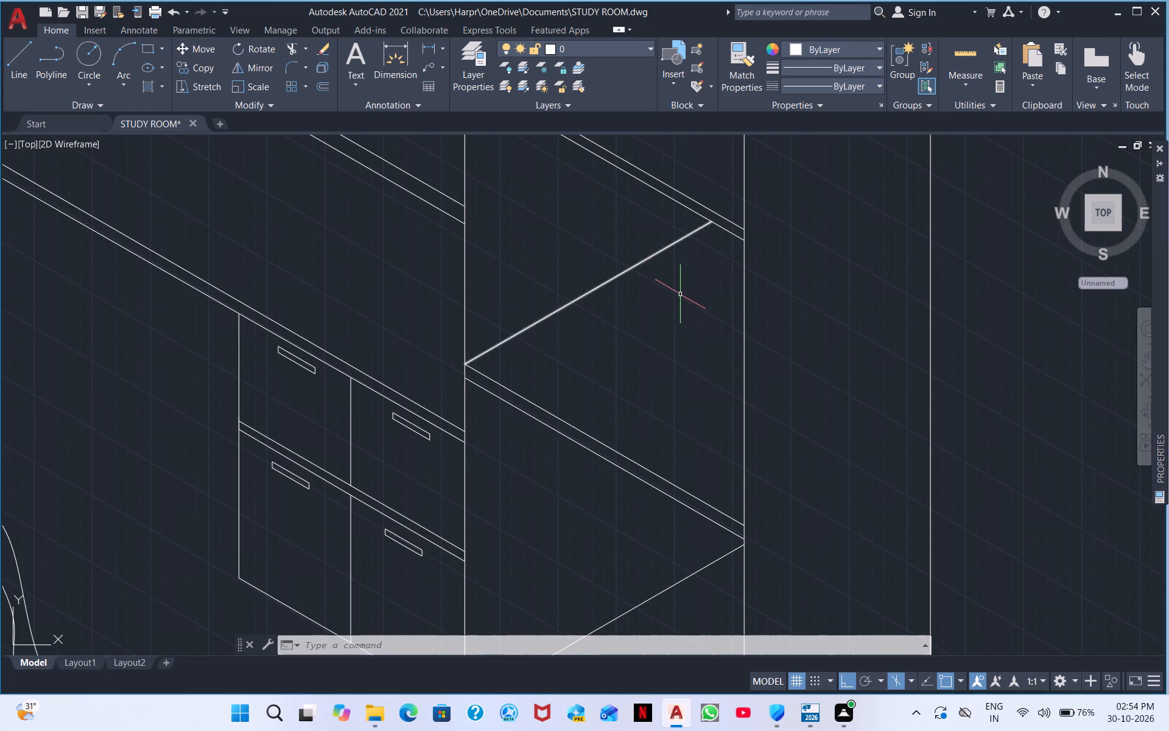
pyautogui.moveTo(680, 294); pyautogui.dragTo(562, 332, button='middle')
pyautogui.scroll(-2, 549, 316)
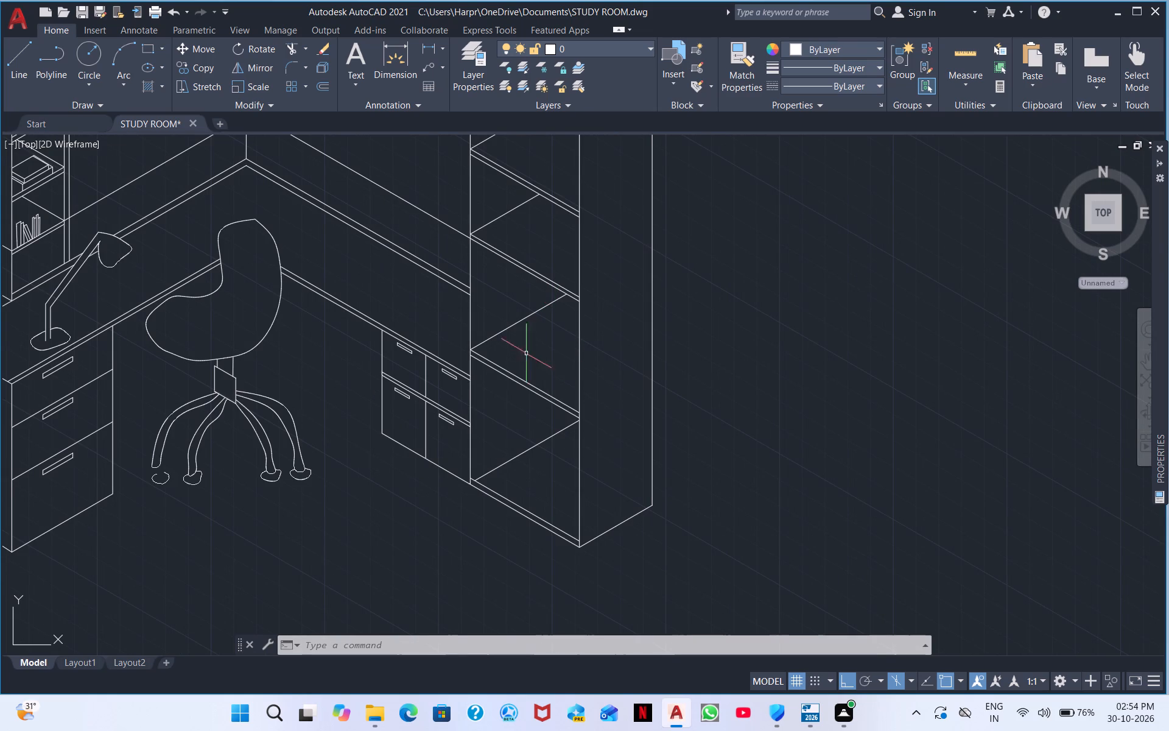
pyautogui.moveTo(292, 339); pyautogui.dragTo(359, 454, button='middle')
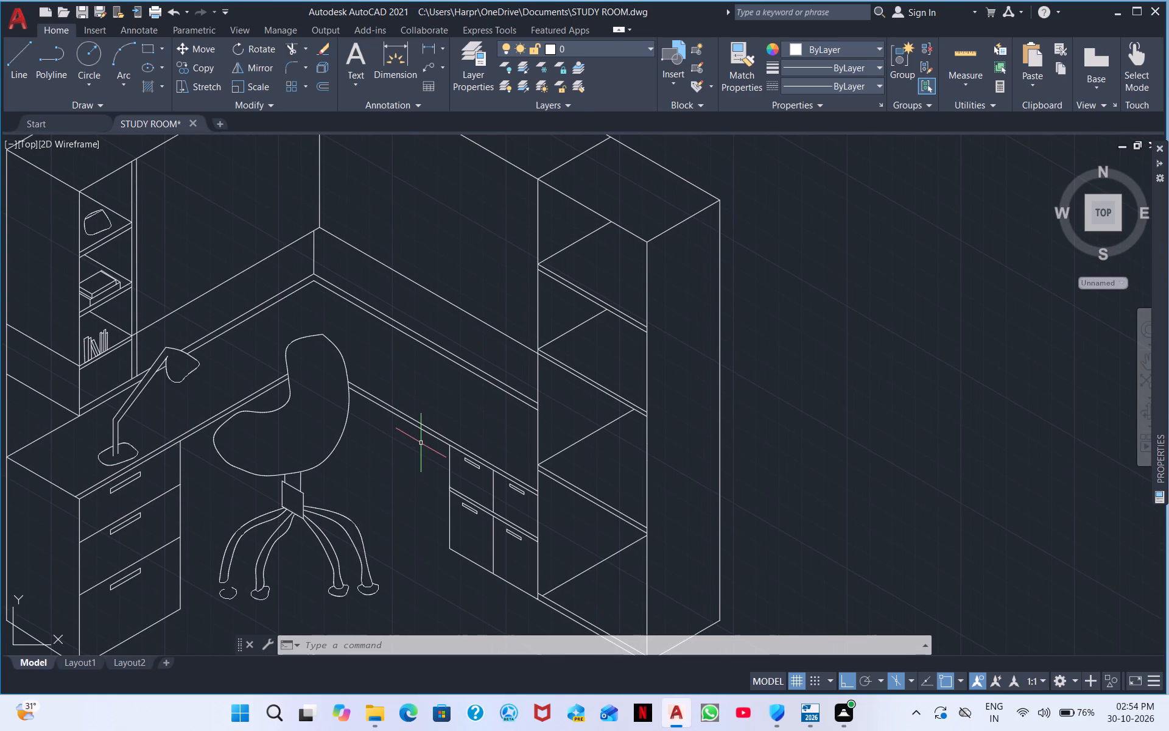
pyautogui.moveTo(399, 401); pyautogui.dragTo(502, 457, button='middle')
pyautogui.moveTo(319, 286); pyautogui.dragTo(306, 303, button='middle')
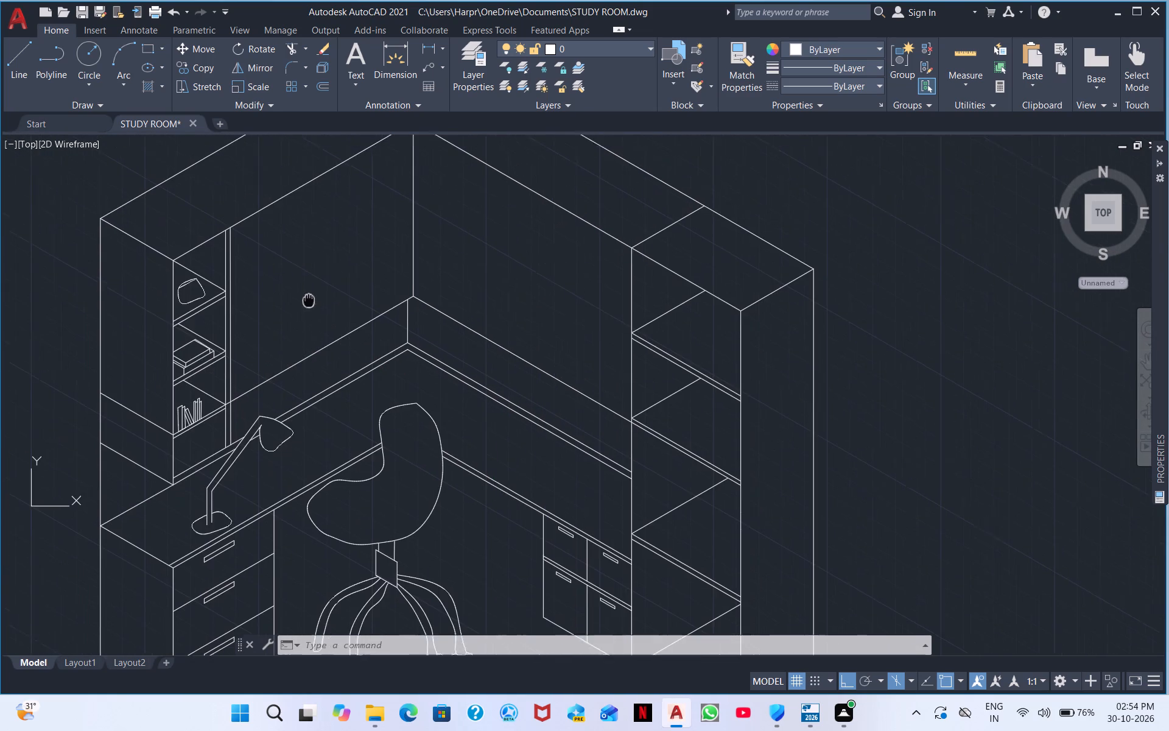
pyautogui.moveTo(306, 303); pyautogui.dragTo(264, 344, button='middle')
pyautogui.scroll(2, 233, 288)
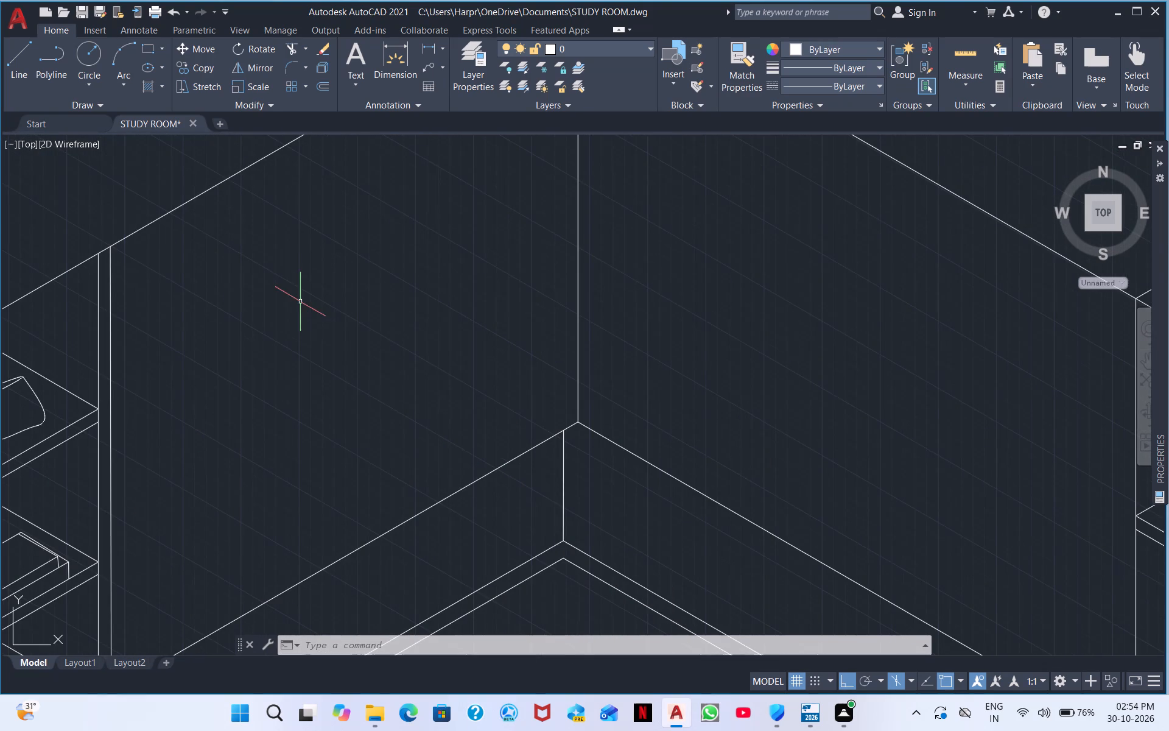
pyautogui.moveTo(343, 339); pyautogui.dragTo(292, 340, button='middle')
pyautogui.moveTo(292, 380); pyautogui.dragTo(315, 271, button='middle')
pyautogui.moveTo(326, 334); pyautogui.dragTo(304, 241, button='middle')
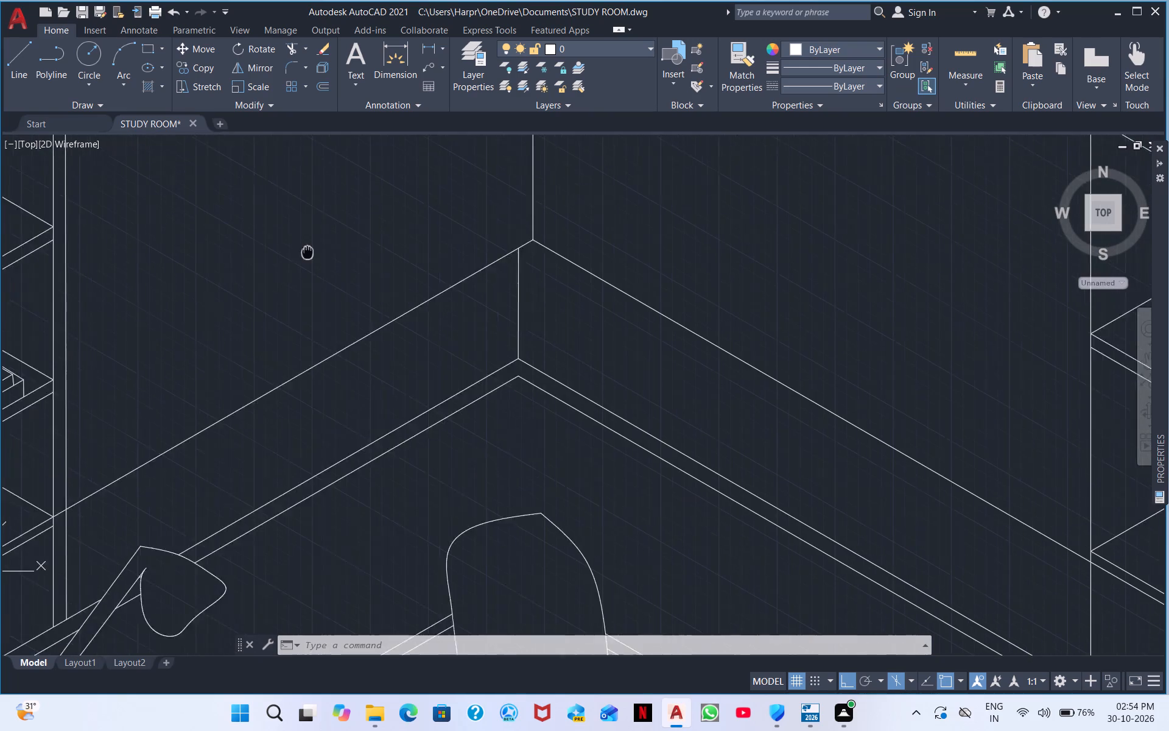
pyautogui.moveTo(304, 241); pyautogui.dragTo(300, 221, button='middle')
pyautogui.moveTo(261, 230); pyautogui.dragTo(310, 161, button='middle')
pyautogui.moveTo(276, 245); pyautogui.dragTo(341, 187, button='middle')
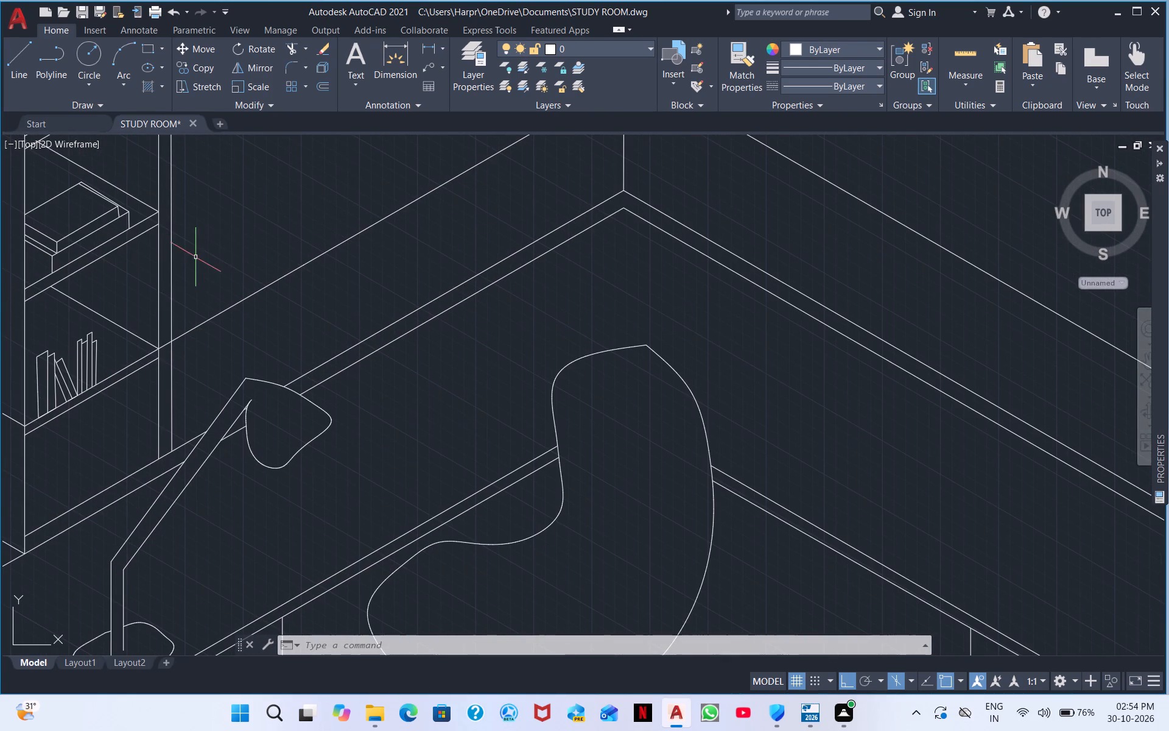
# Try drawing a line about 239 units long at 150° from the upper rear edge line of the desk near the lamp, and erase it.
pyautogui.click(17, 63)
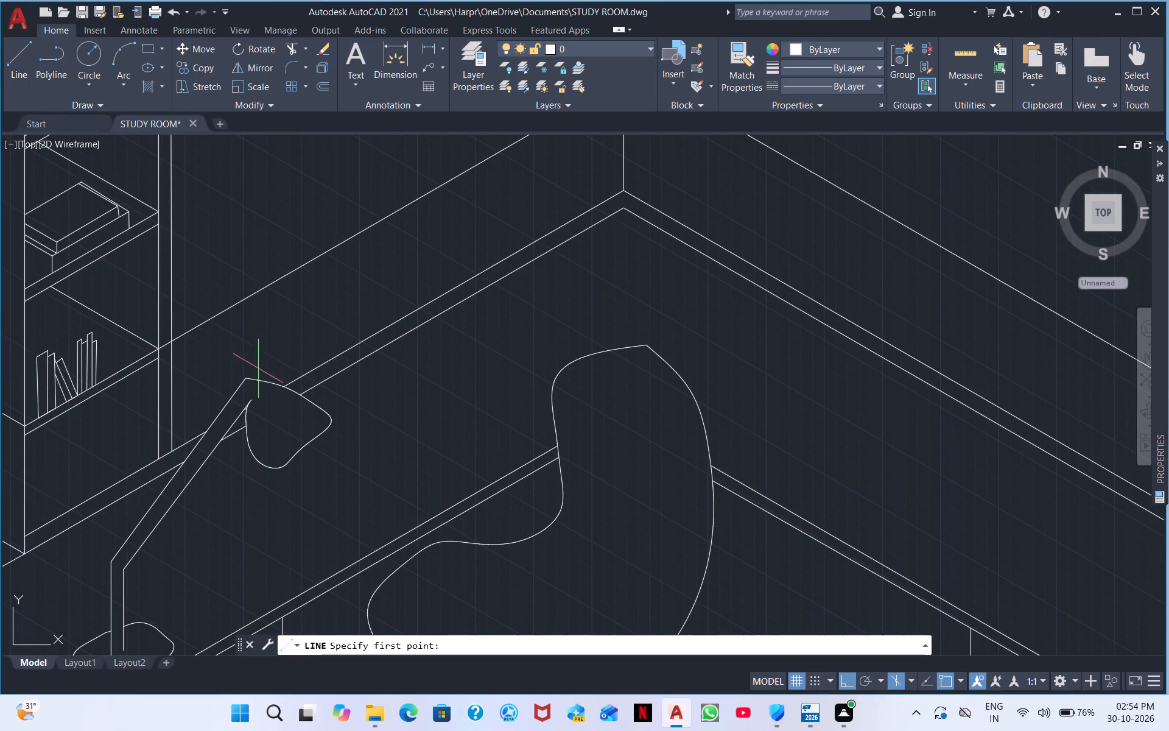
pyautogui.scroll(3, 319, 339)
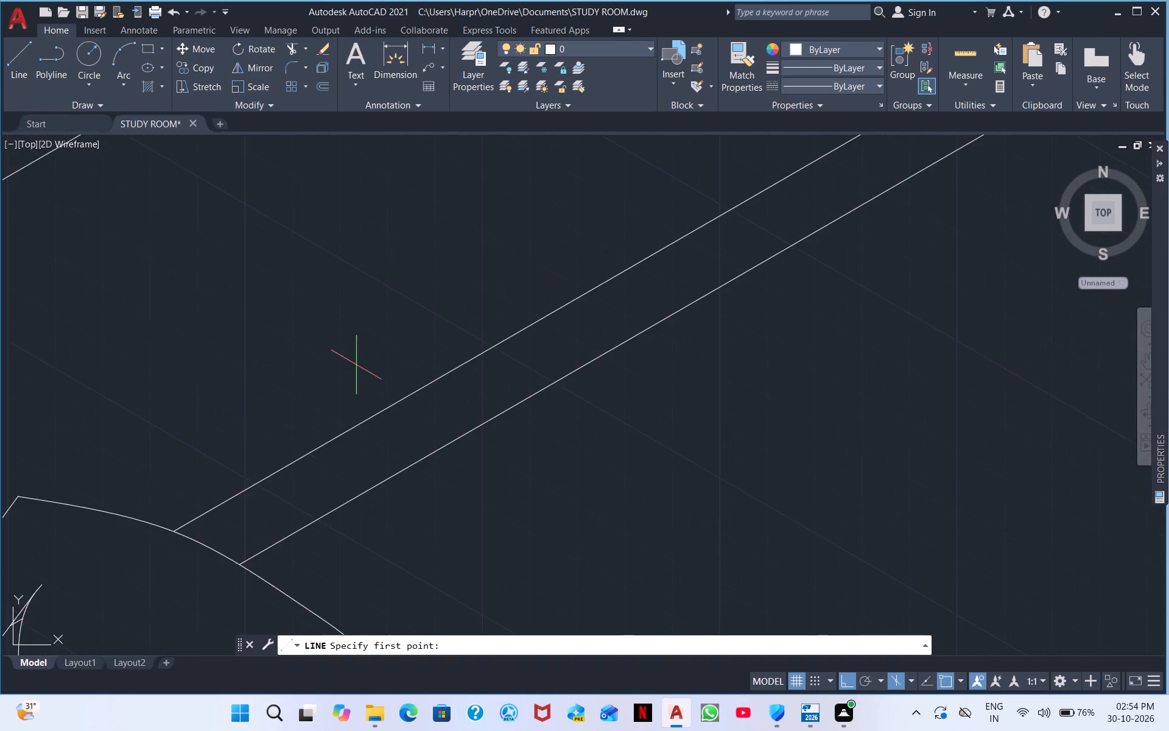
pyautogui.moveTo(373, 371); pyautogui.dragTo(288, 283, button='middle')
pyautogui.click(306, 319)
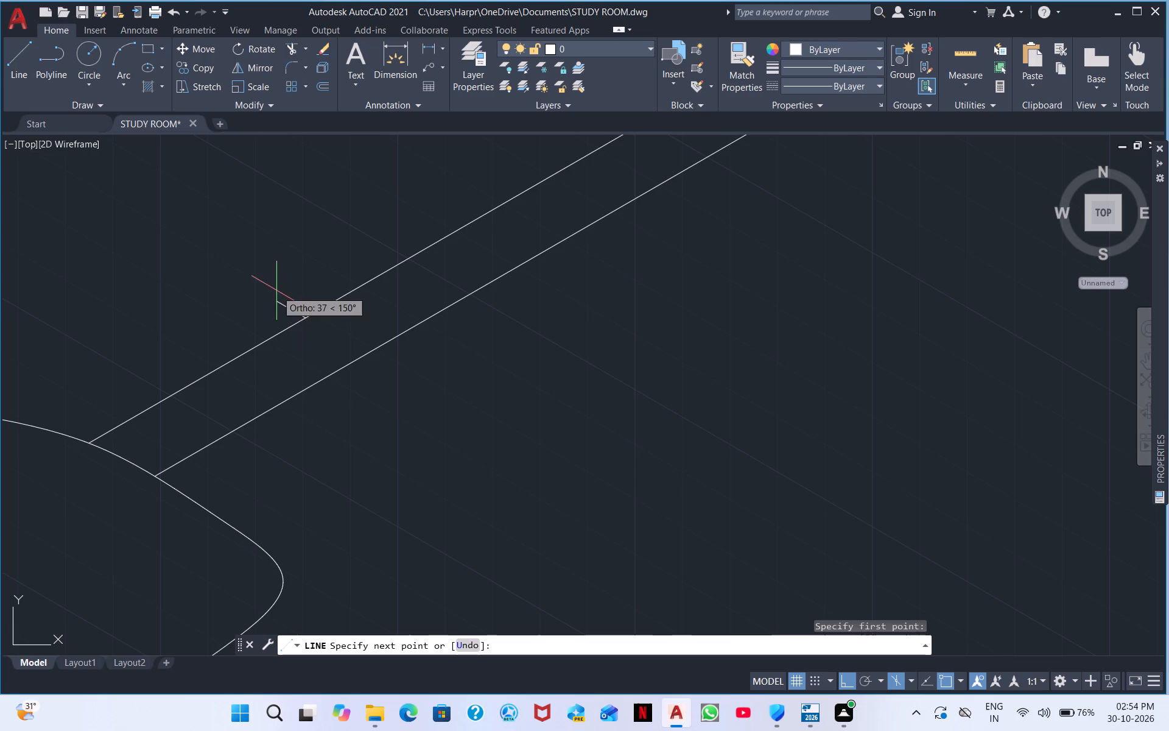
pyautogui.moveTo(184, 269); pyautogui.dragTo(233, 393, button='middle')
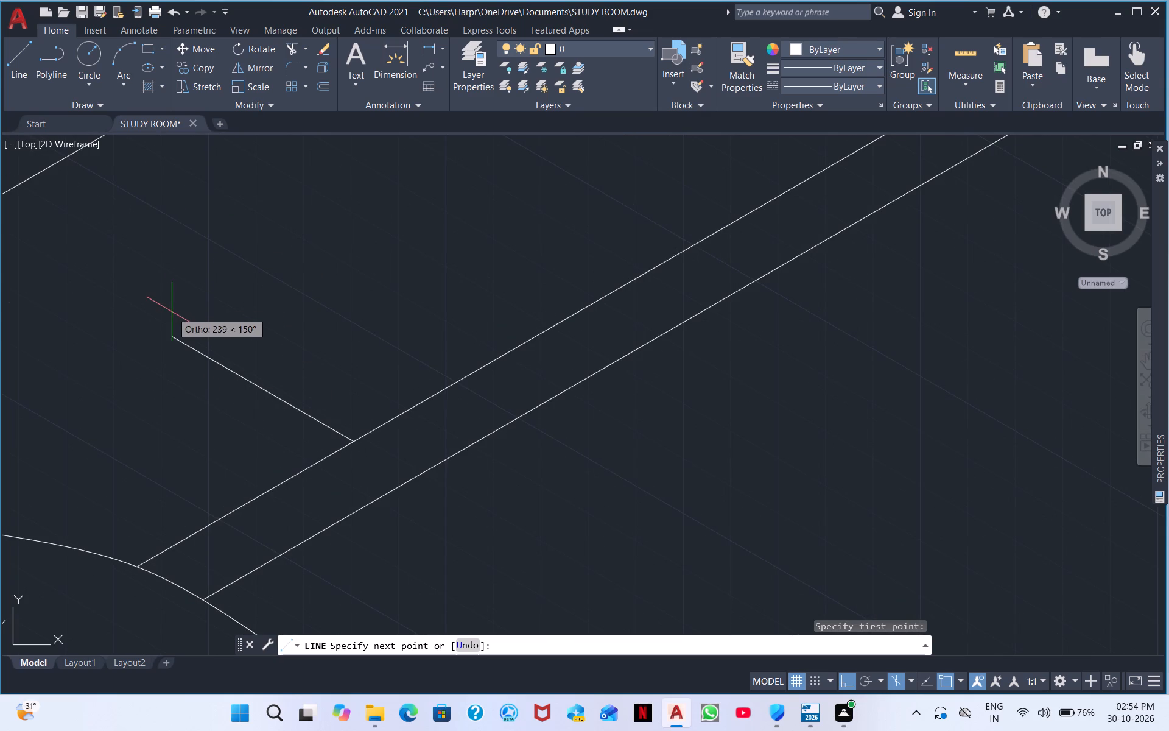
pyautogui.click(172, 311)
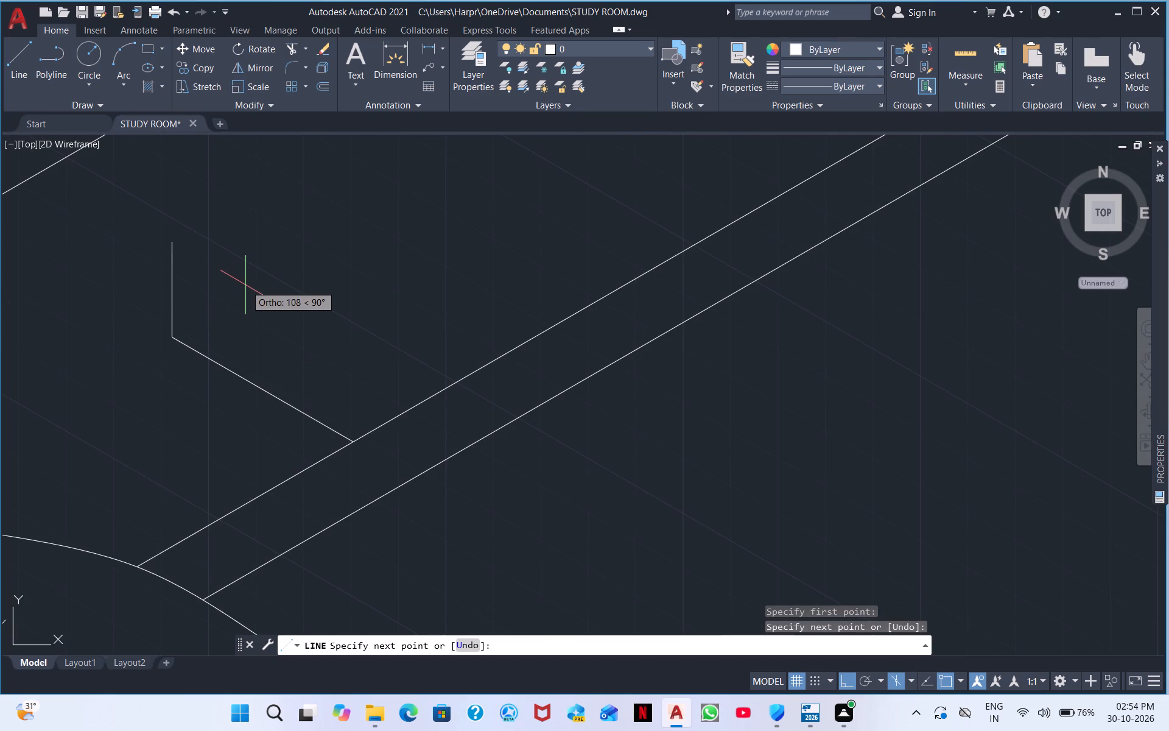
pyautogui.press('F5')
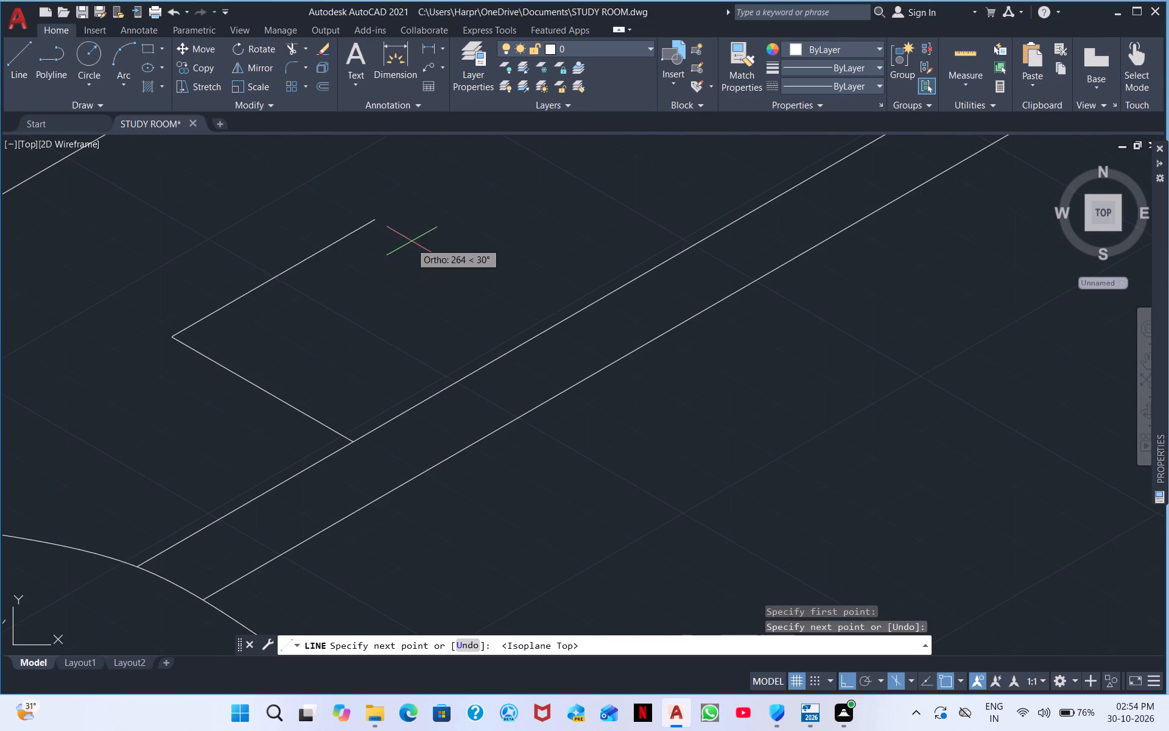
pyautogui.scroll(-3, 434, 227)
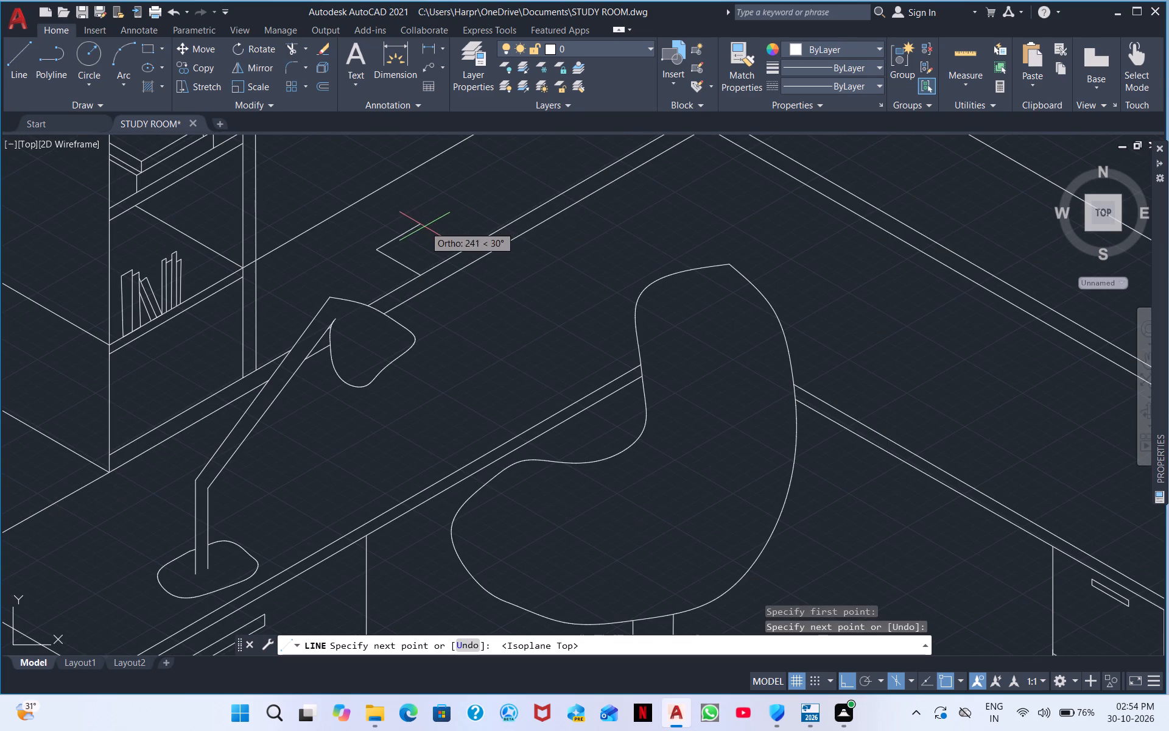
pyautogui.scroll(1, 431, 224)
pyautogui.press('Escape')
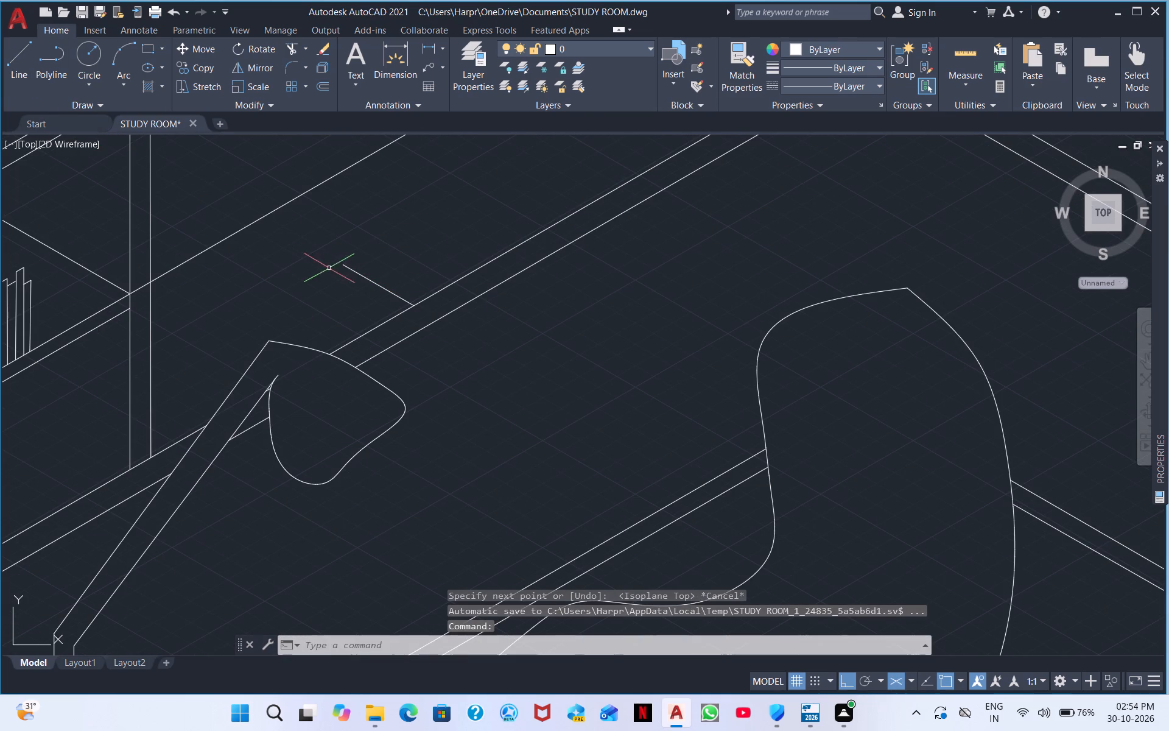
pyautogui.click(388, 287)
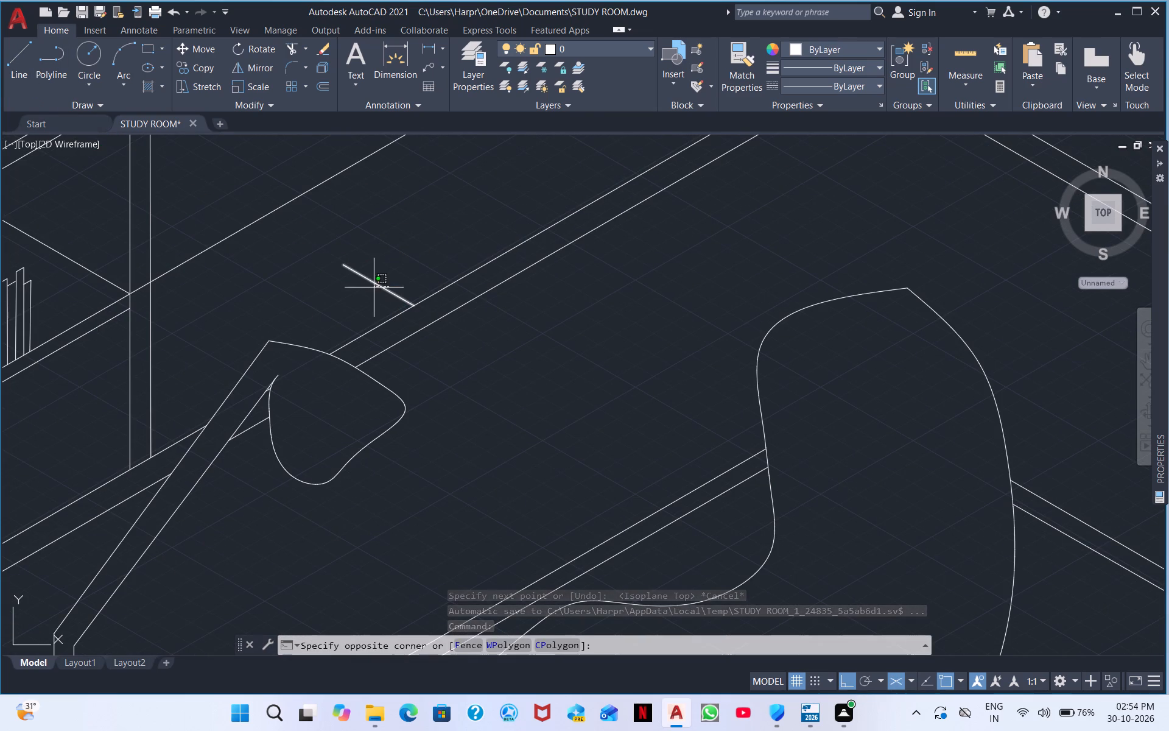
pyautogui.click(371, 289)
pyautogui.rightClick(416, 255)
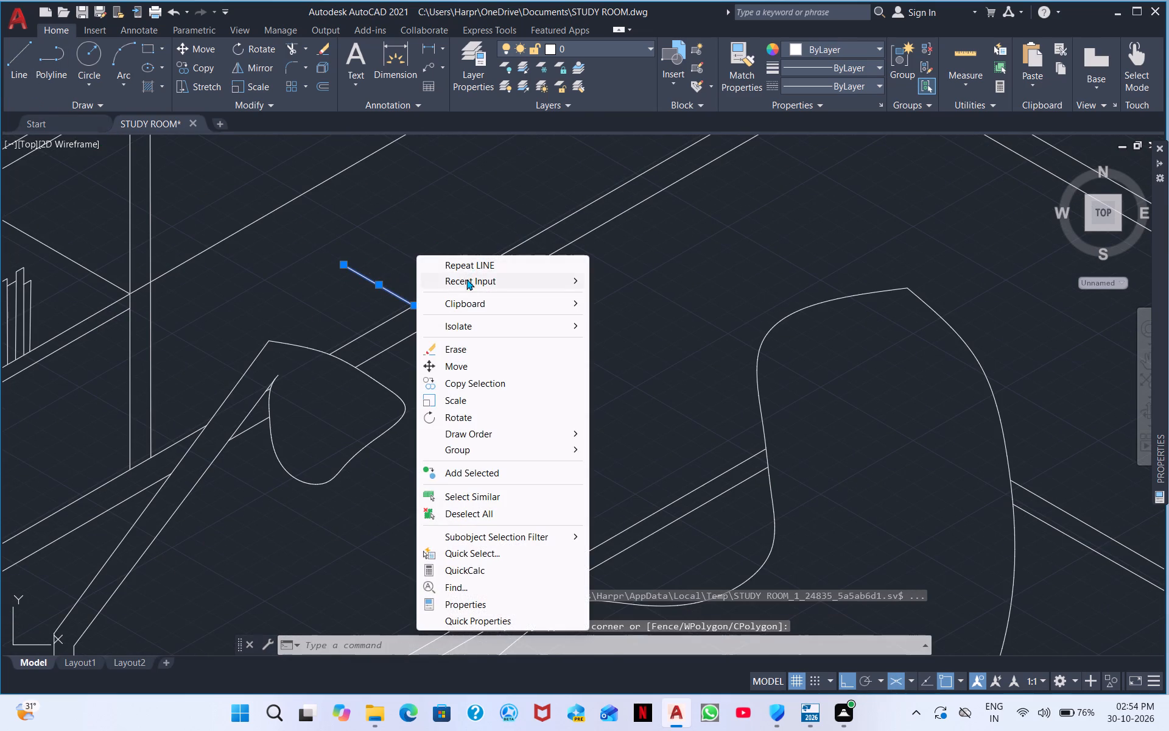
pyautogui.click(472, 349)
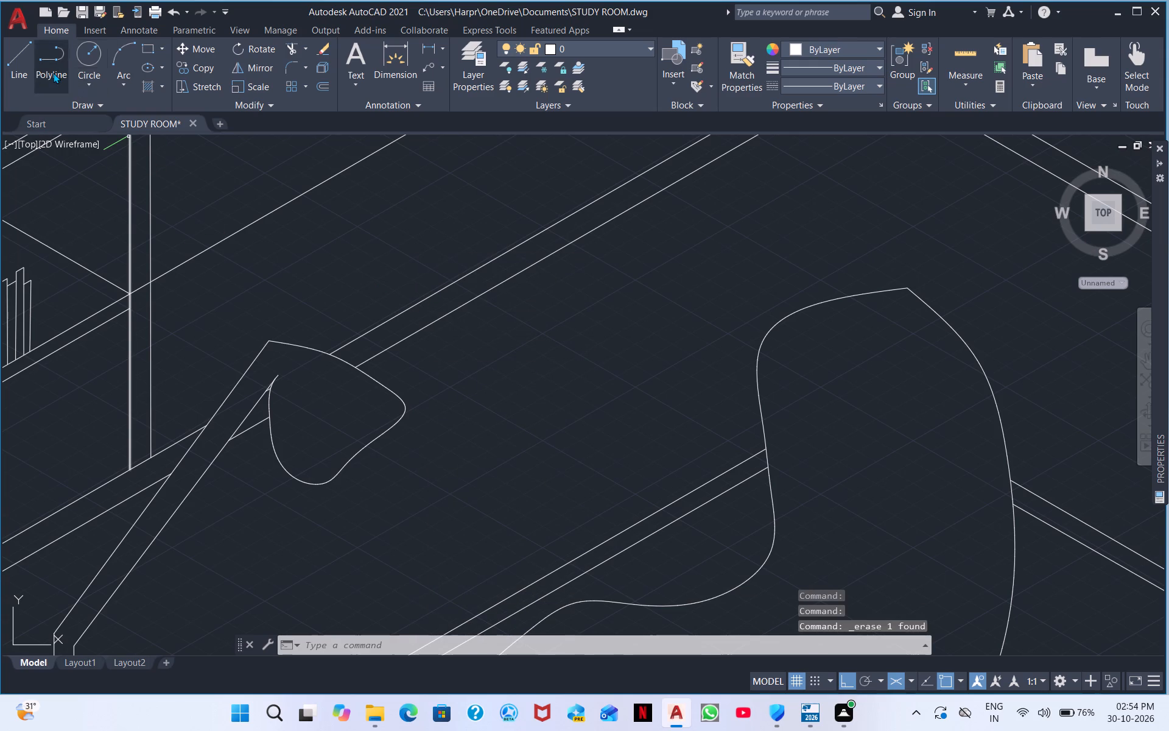
# Draw a three-sided isometric outline behind the desk's upper rear edge line near the lamp: back at 150°, about 400 units at 30°, and returning to that line.
pyautogui.click(8, 68)
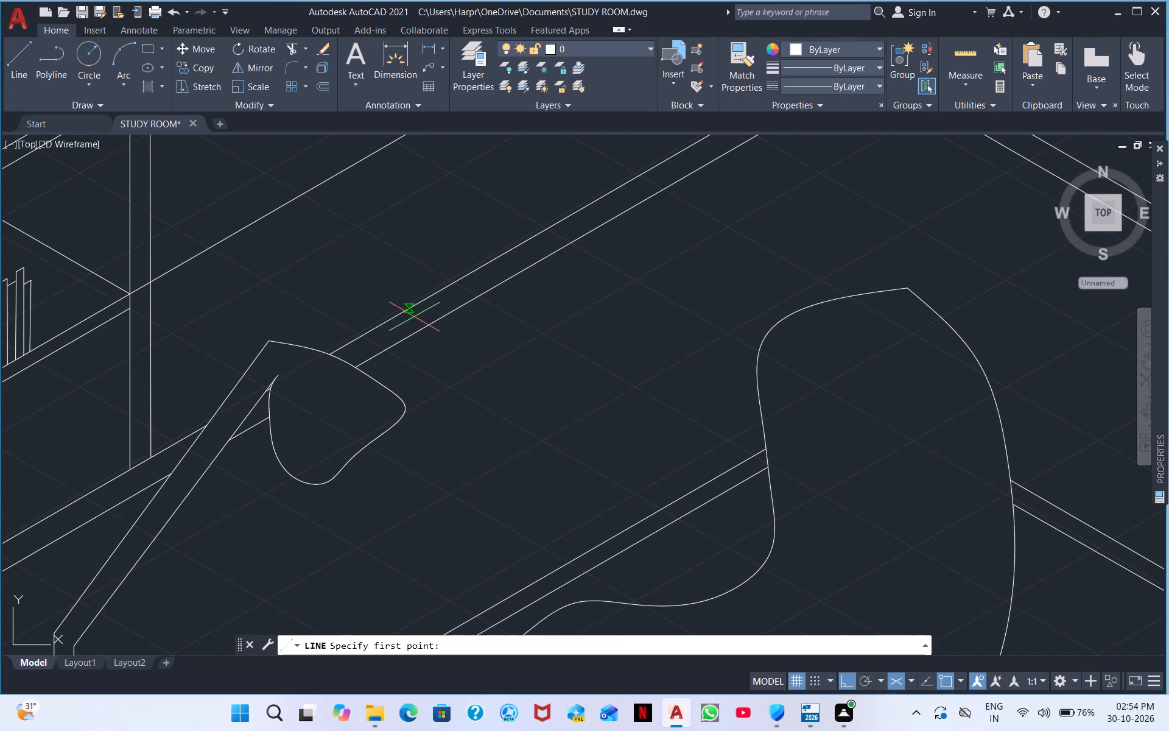
pyautogui.click(398, 313)
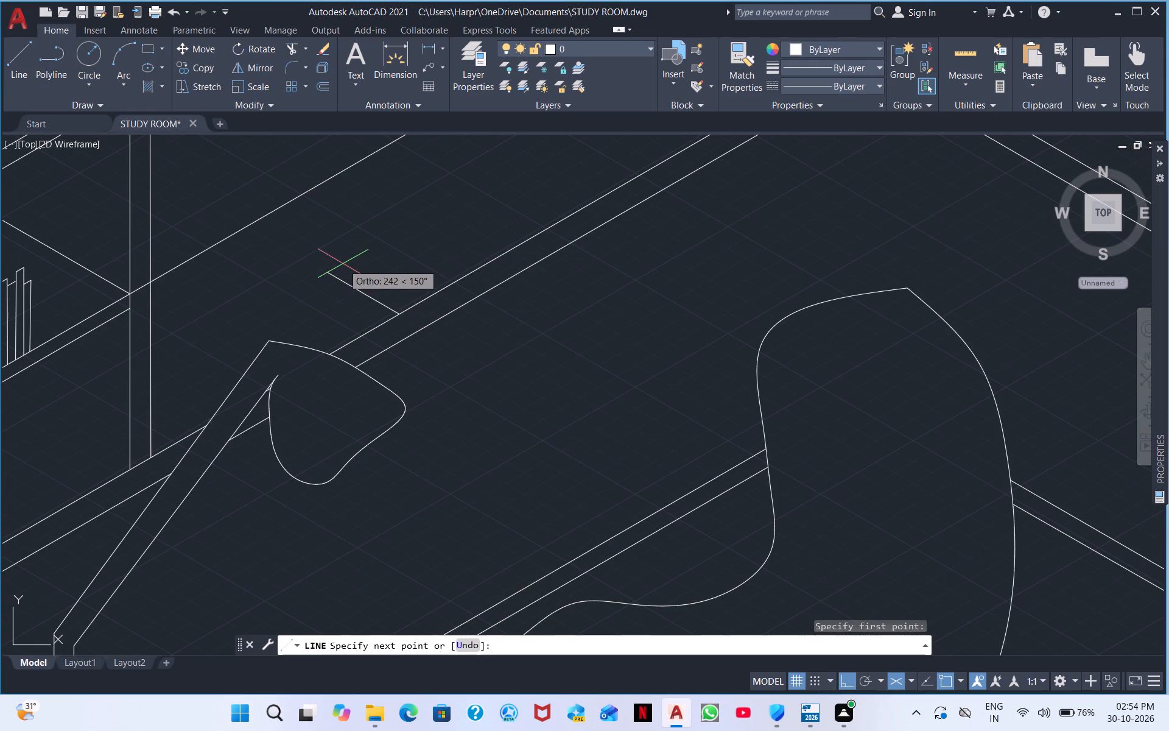
pyautogui.click(350, 279)
pyautogui.moveTo(450, 226); pyautogui.dragTo(423, 255, button='middle')
pyautogui.scroll(-1, 354, 273)
pyautogui.moveTo(398, 244); pyautogui.dragTo(355, 292, button='middle')
pyautogui.scroll(2, 354, 292)
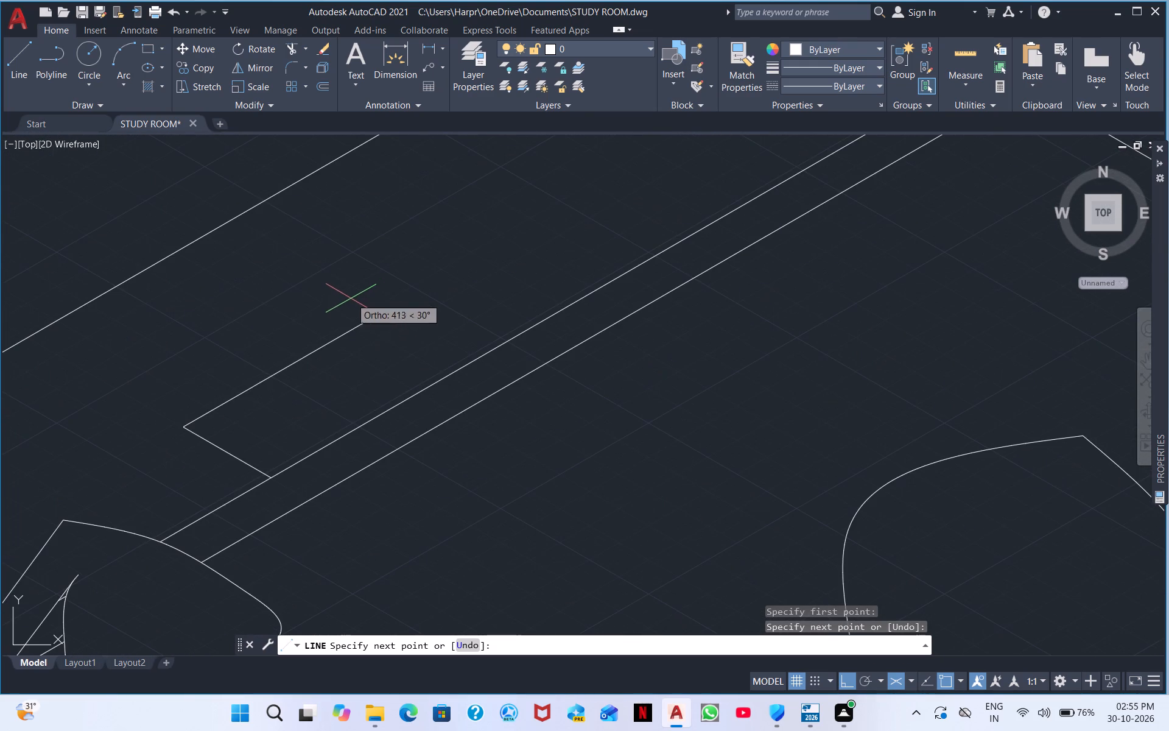
pyautogui.click(355, 325)
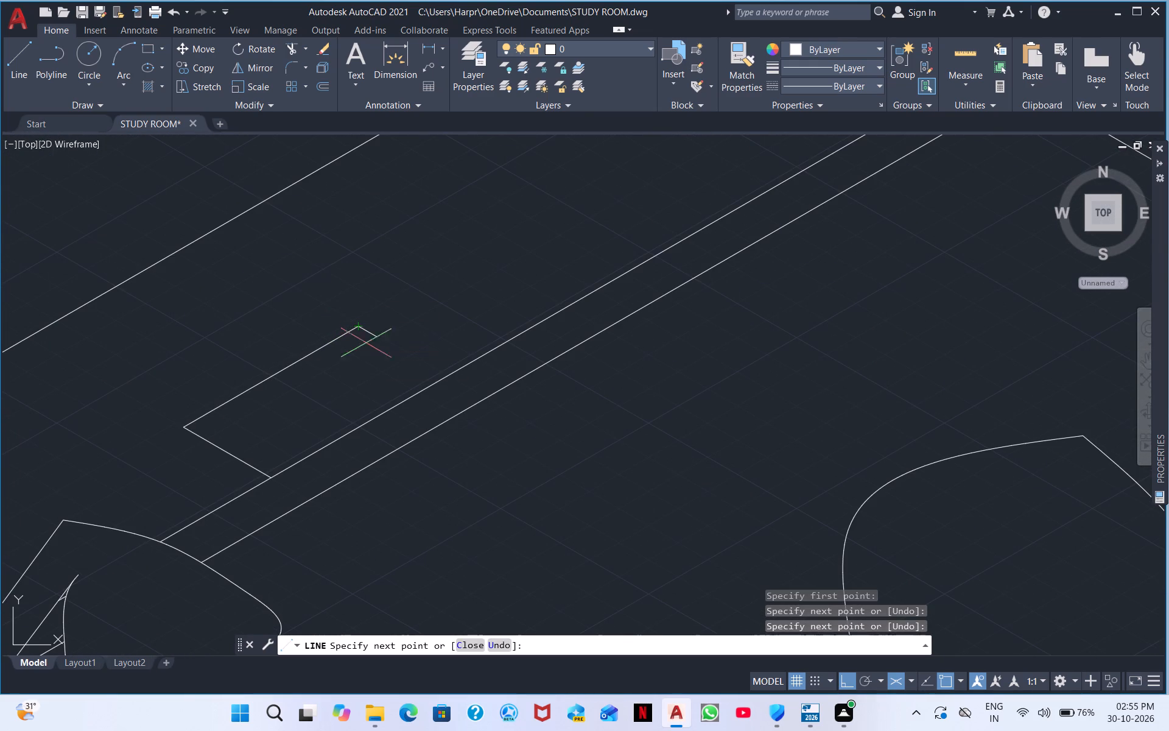
pyautogui.click(440, 382)
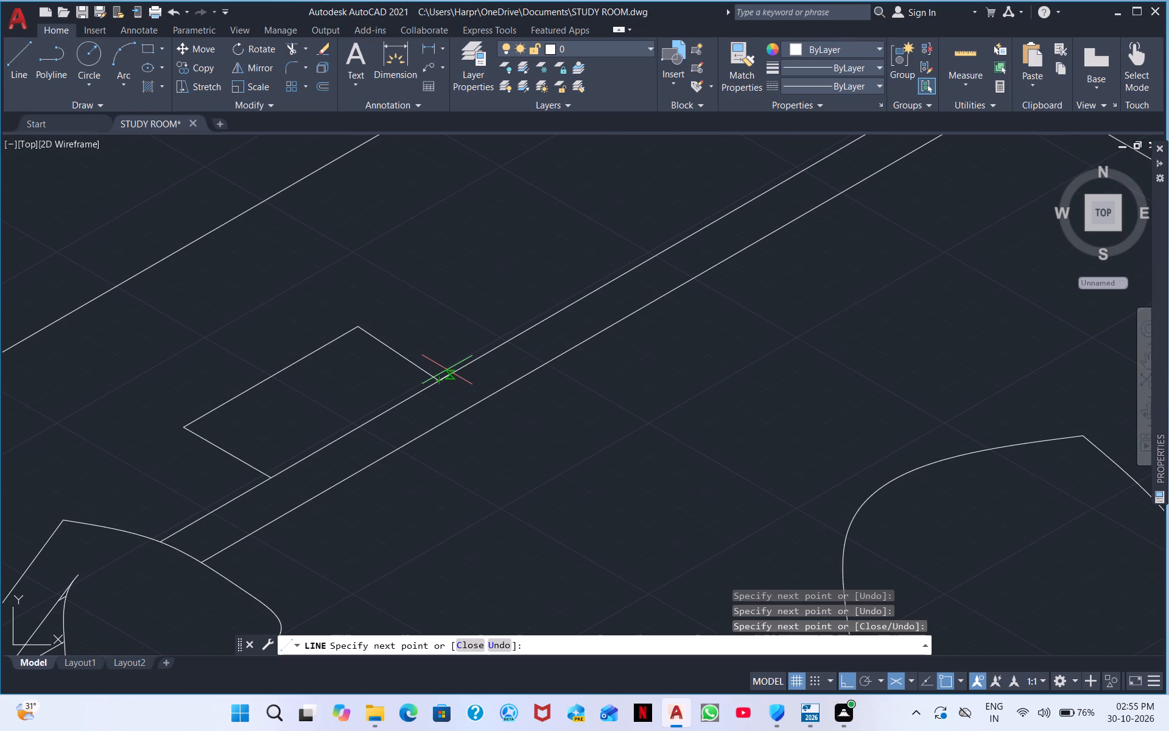
pyautogui.hotkey('ctrl', 'z')
pyautogui.click(449, 377)
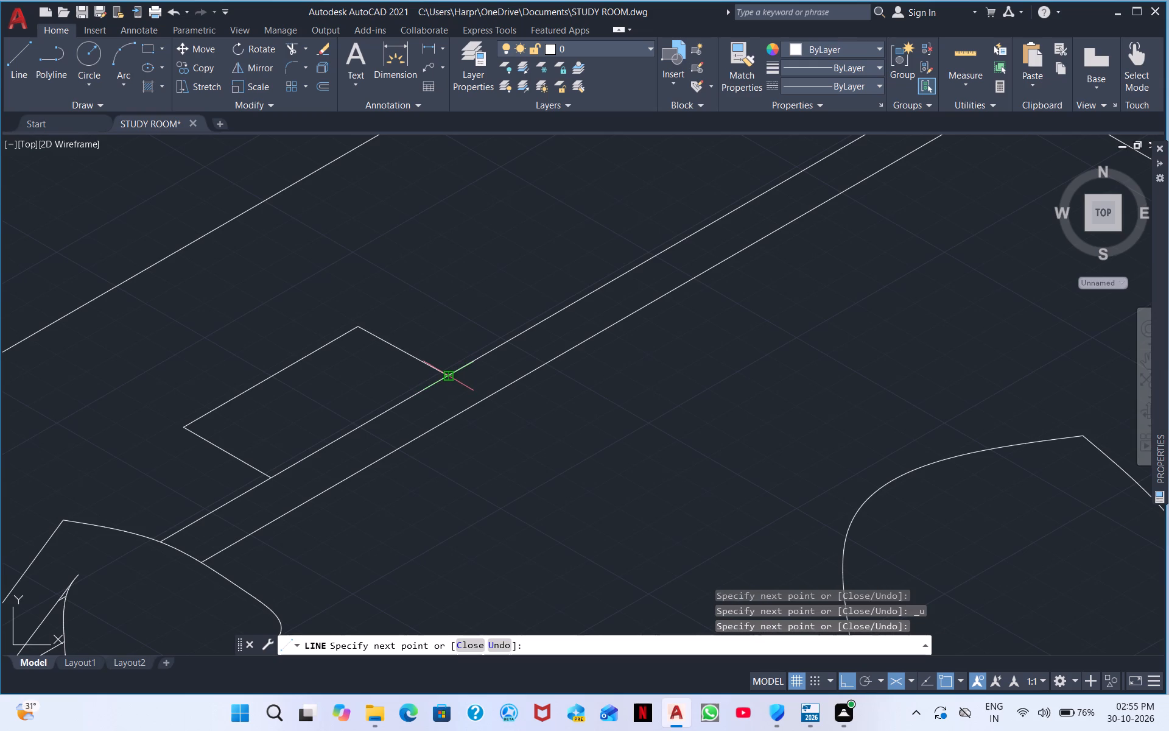
pyautogui.press('Escape')
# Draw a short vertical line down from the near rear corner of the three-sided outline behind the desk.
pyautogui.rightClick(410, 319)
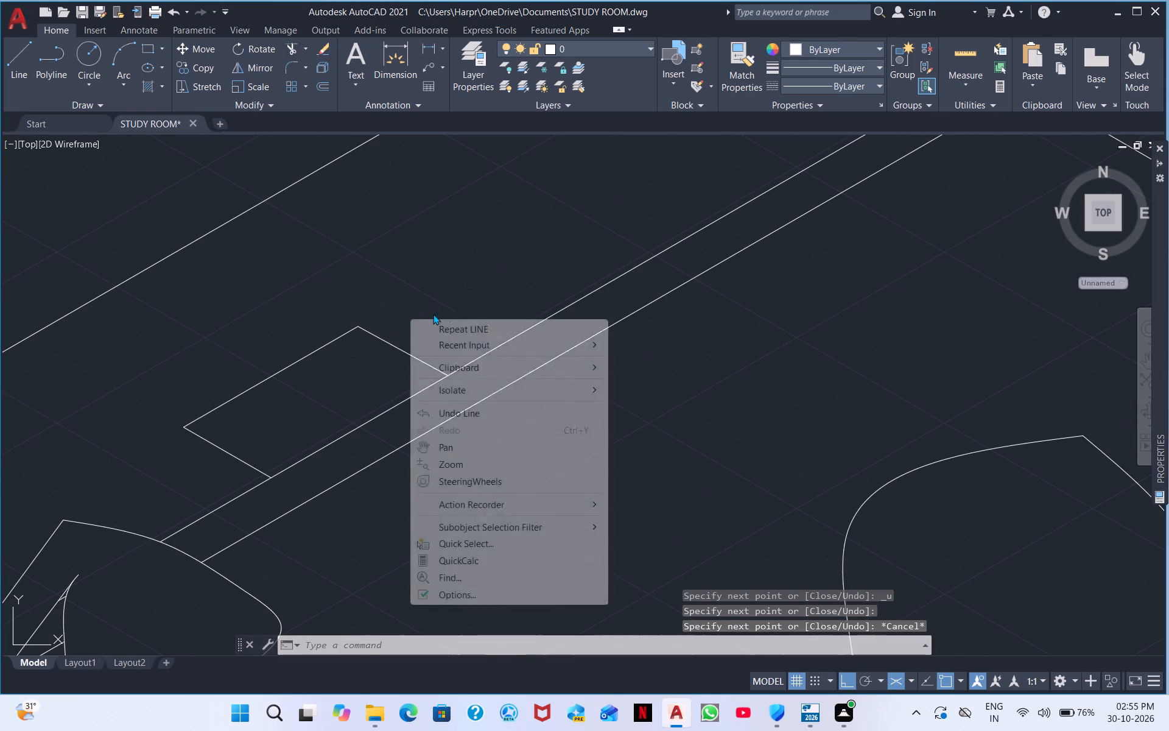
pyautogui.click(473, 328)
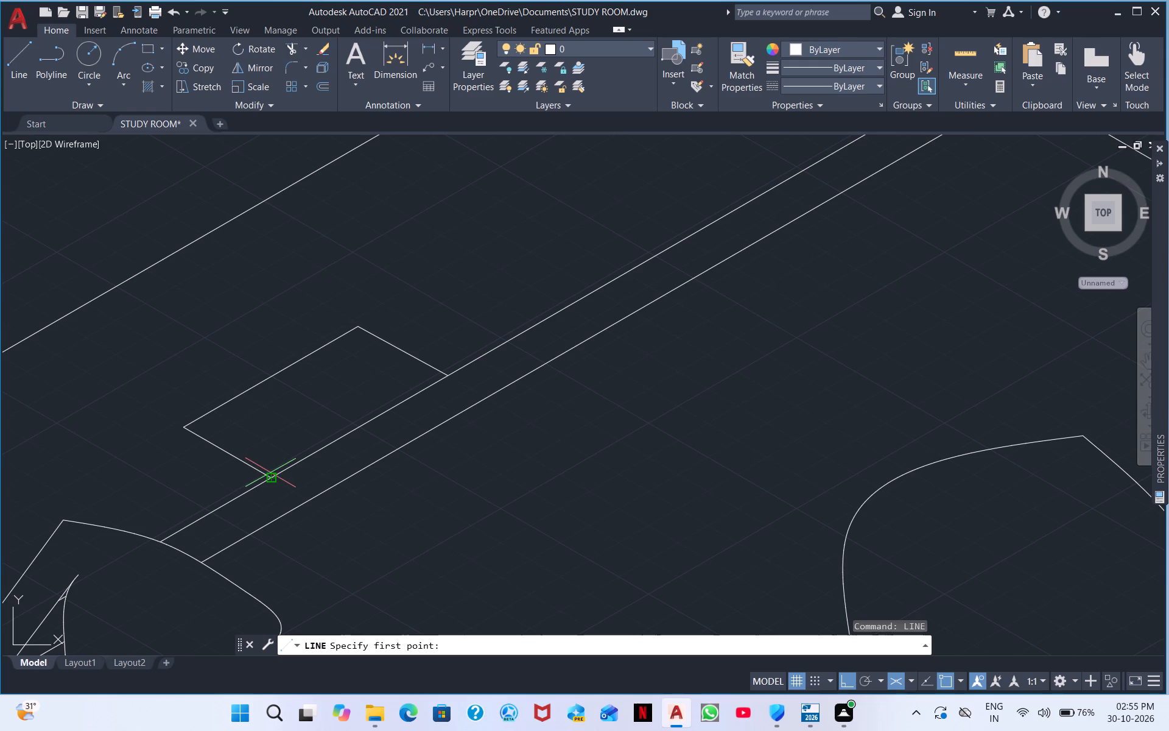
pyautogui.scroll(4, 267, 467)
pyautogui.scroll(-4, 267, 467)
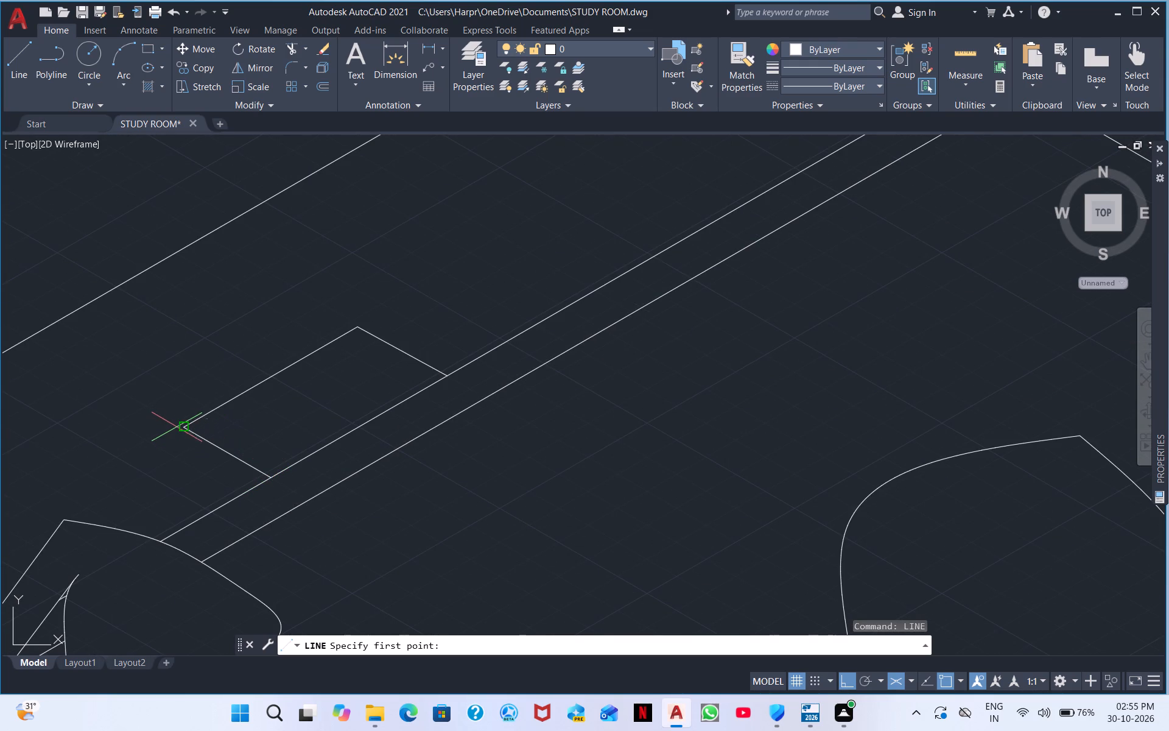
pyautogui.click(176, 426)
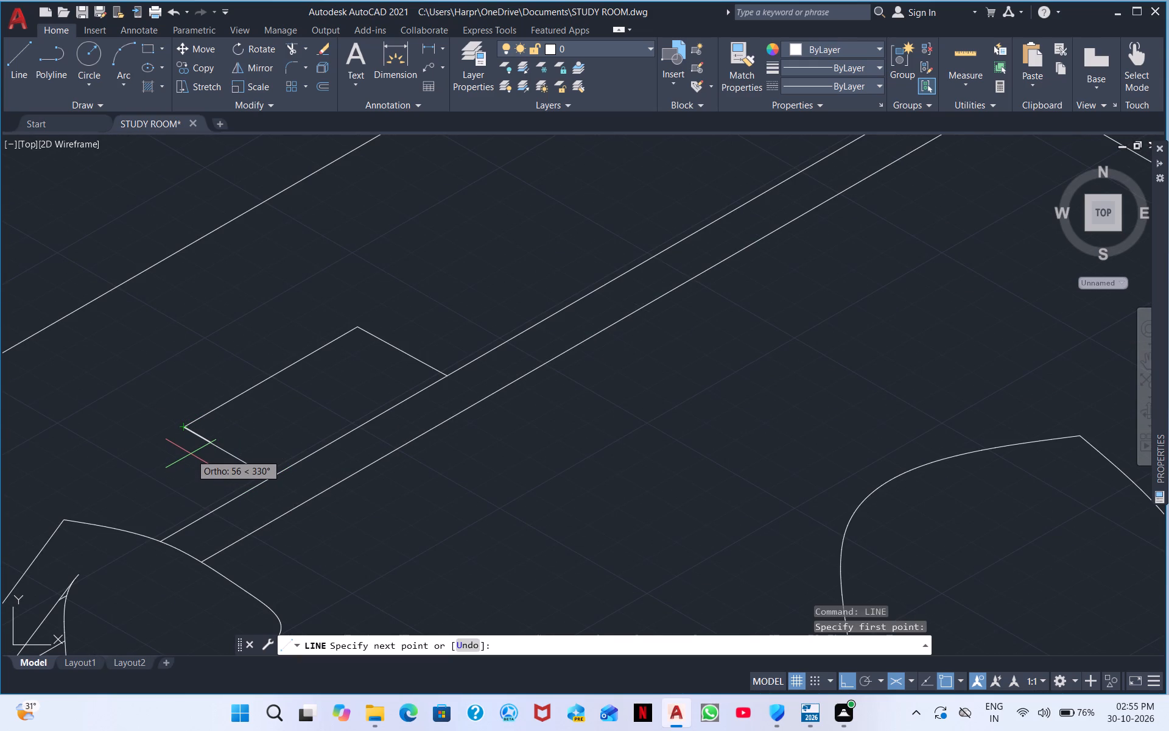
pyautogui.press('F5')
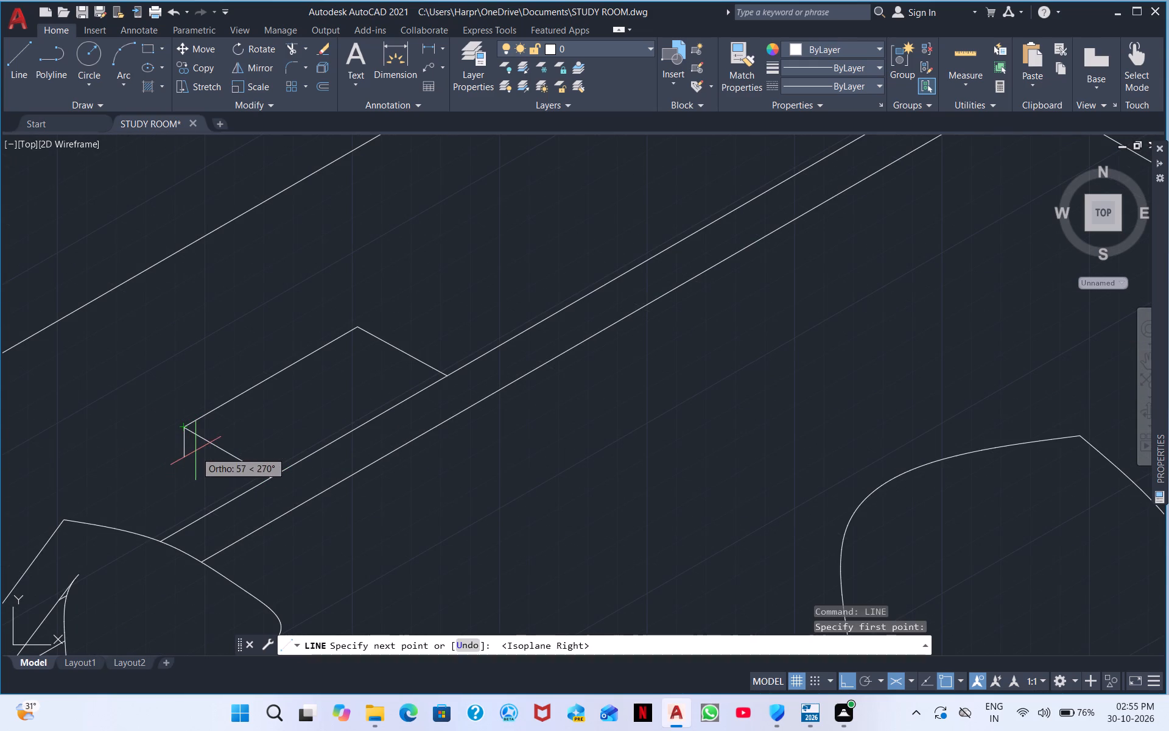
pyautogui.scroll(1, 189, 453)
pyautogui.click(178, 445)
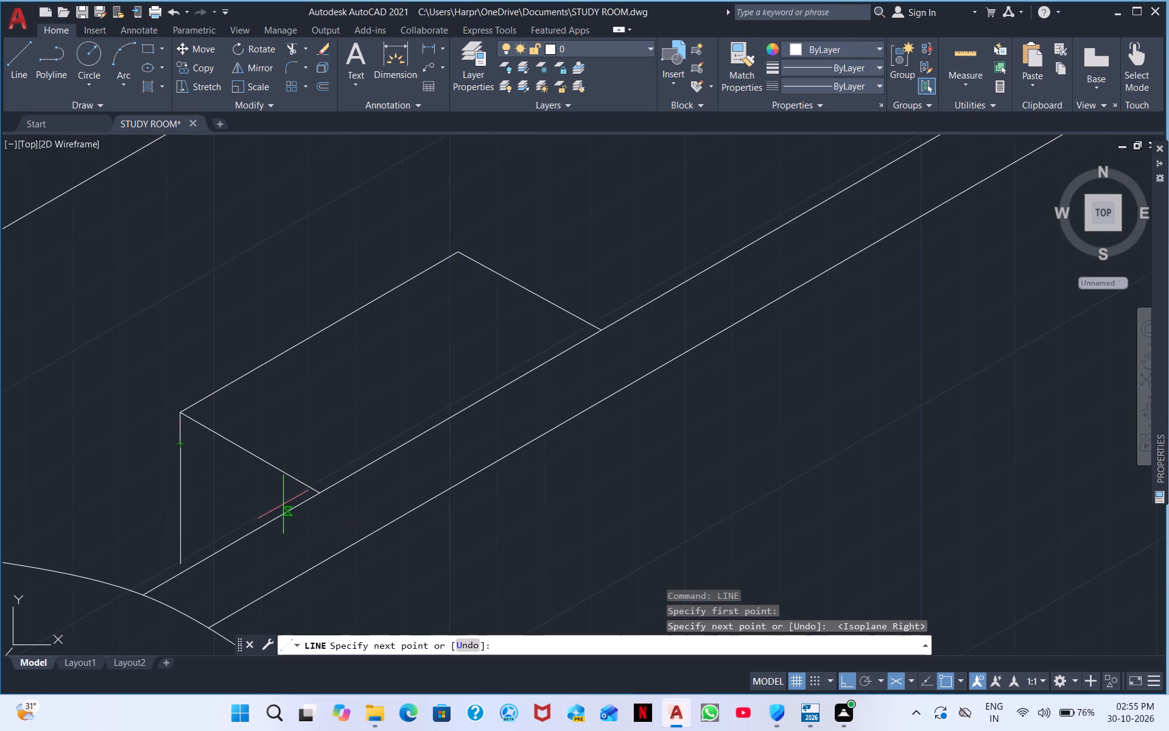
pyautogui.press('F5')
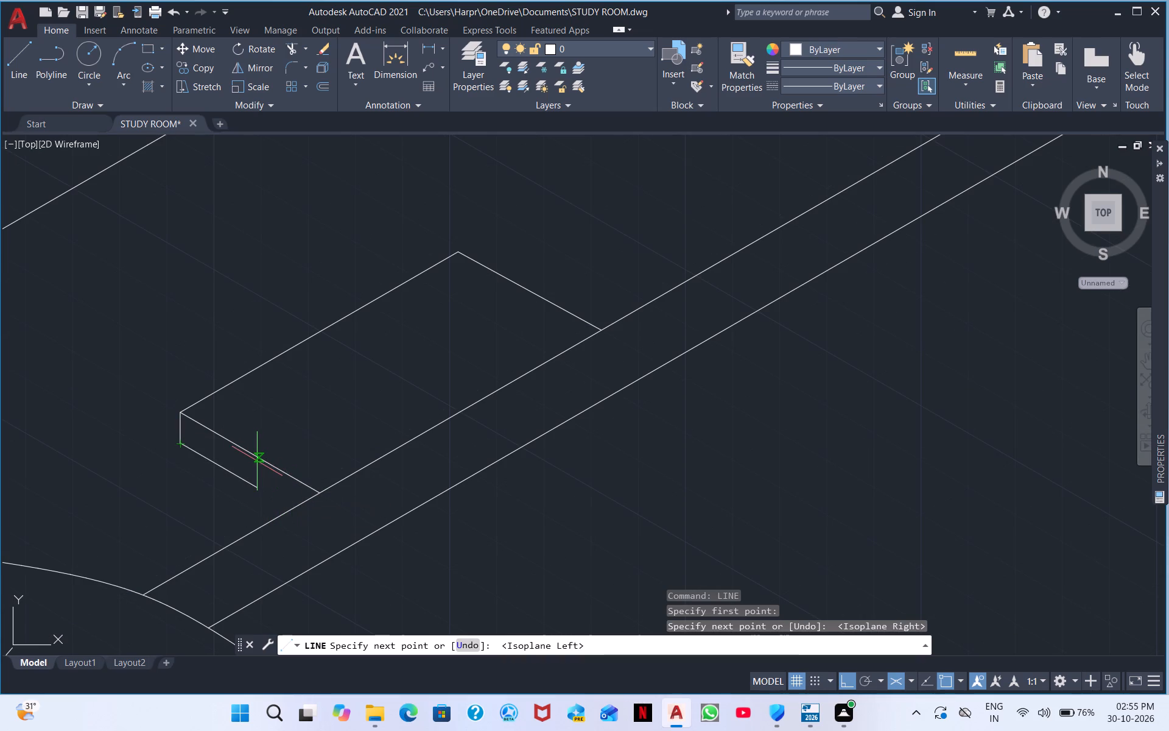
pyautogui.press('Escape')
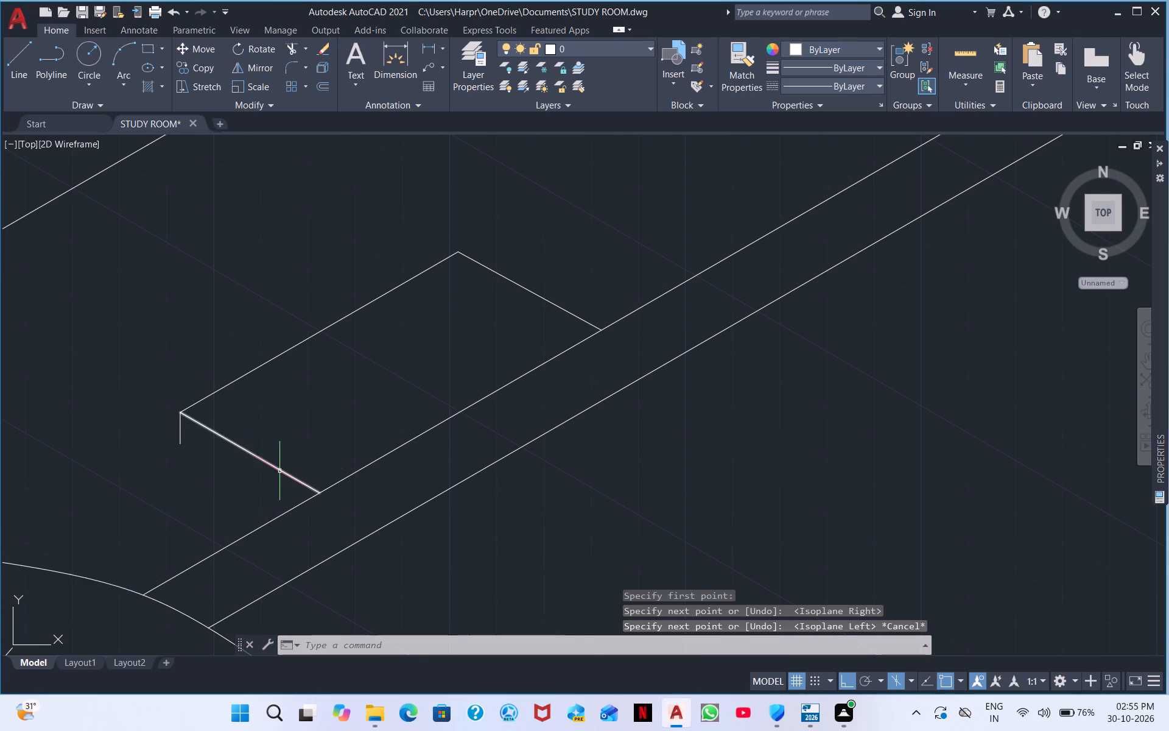
# Erase the three-sided outline behind the desk's upper rear edge line together with the short vertical line at its corner.
pyautogui.click(279, 471)
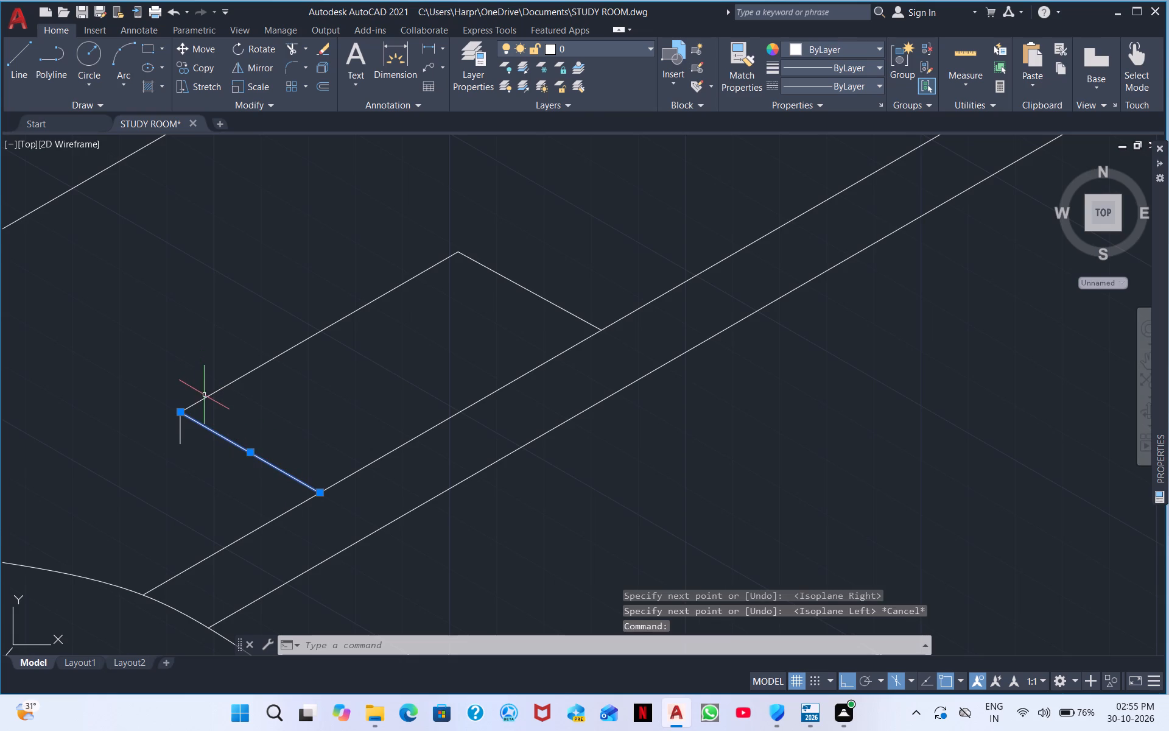
pyautogui.click(204, 395)
pyautogui.click(508, 275)
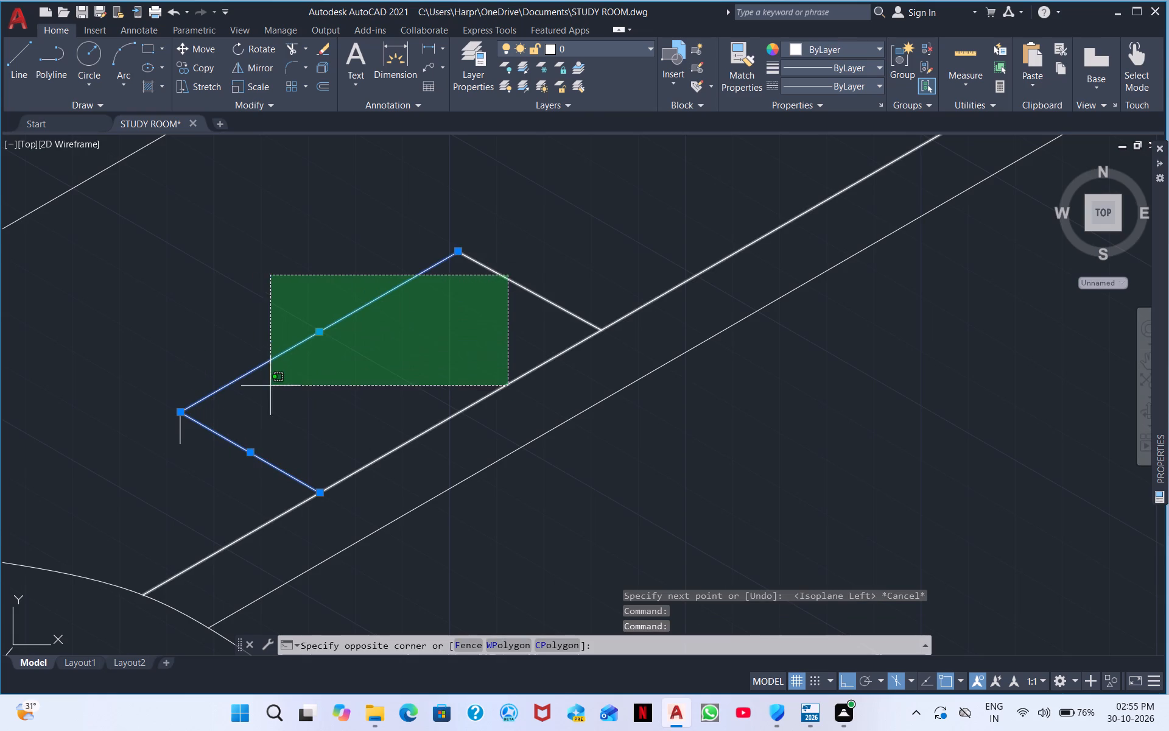
pyautogui.moveTo(381, 255); pyautogui.dragTo(385, 249)
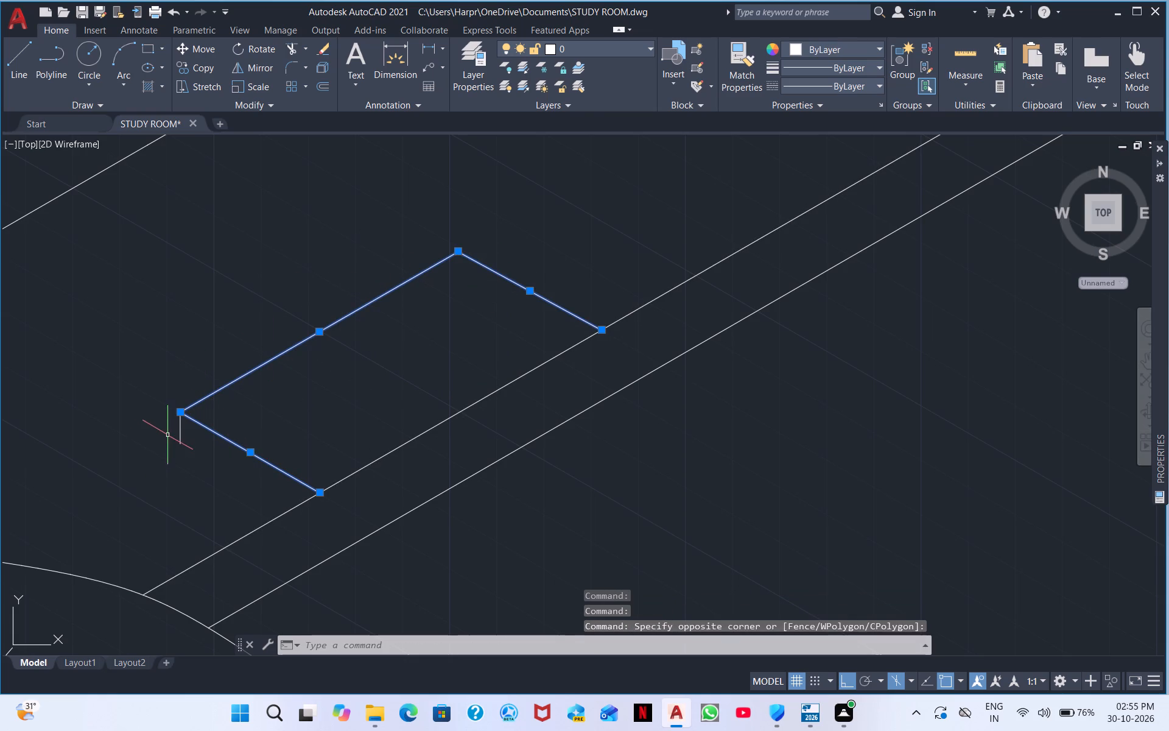
pyautogui.doubleClick(177, 431)
pyautogui.click(193, 429)
pyautogui.moveTo(189, 433); pyautogui.dragTo(173, 433)
pyautogui.click(152, 417)
pyautogui.rightClick(251, 365)
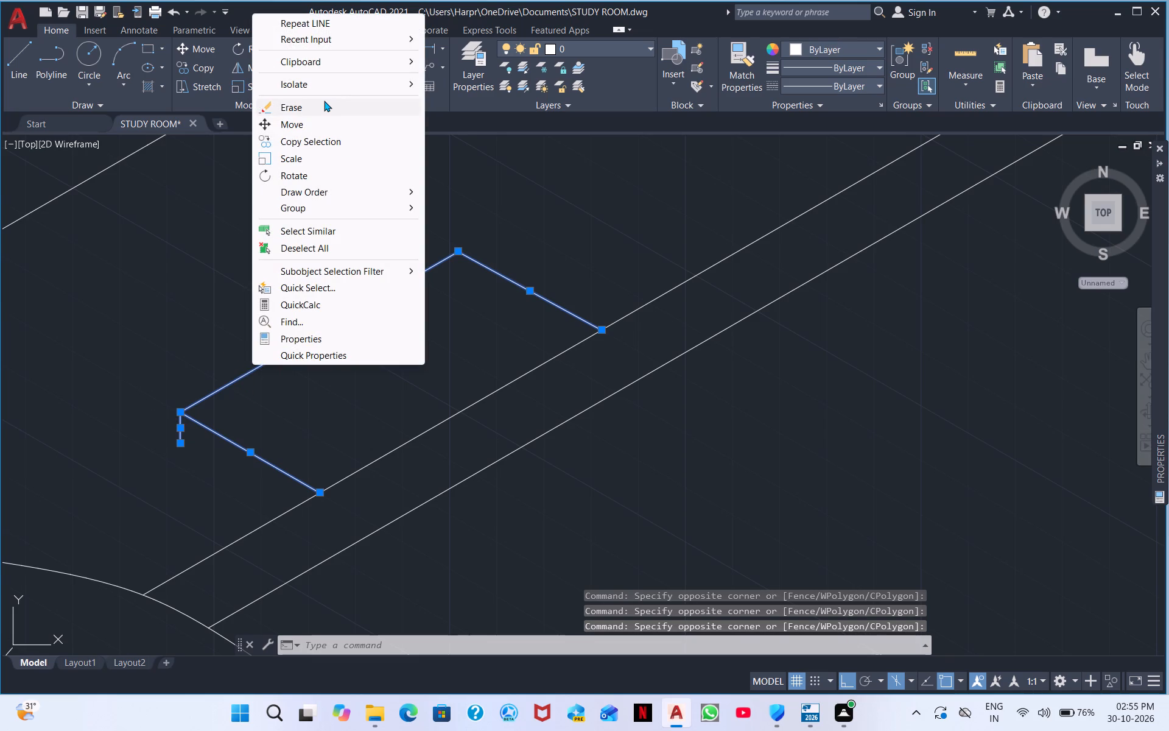
pyautogui.click(323, 101)
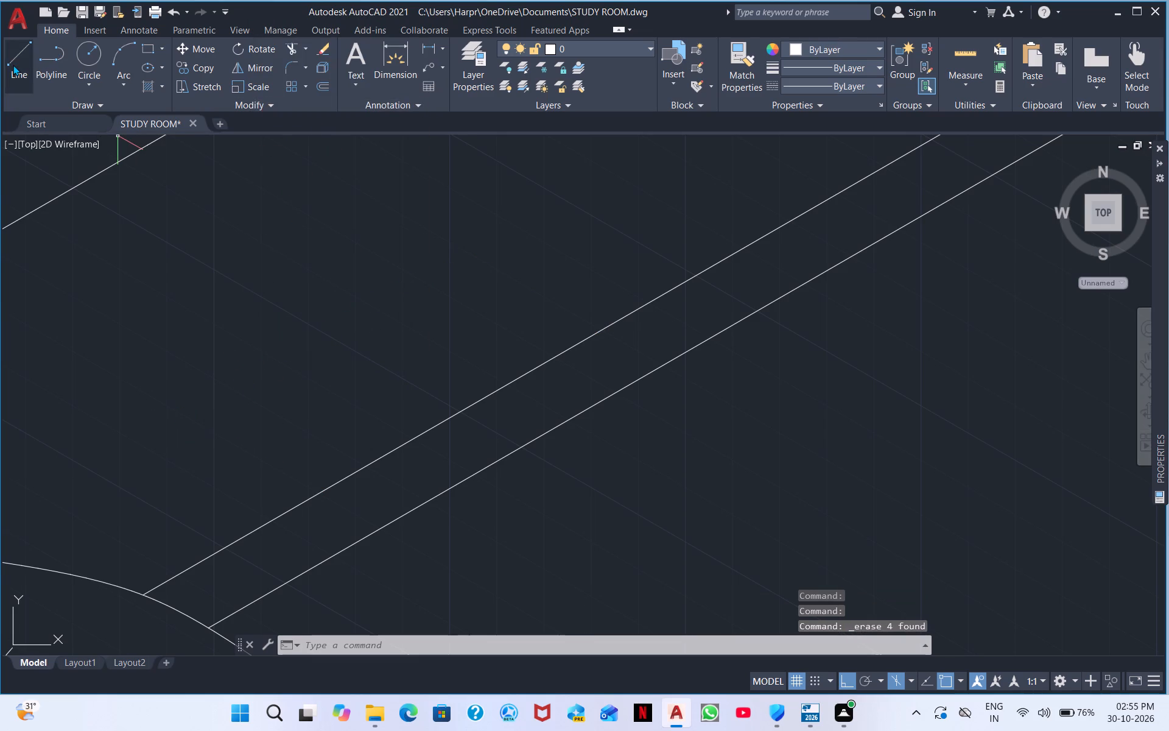
# Draw the box's front face on the desk's upper rear edge line: short vertical up, long edge at 30°, vertical down past that line.
pyautogui.click(12, 65)
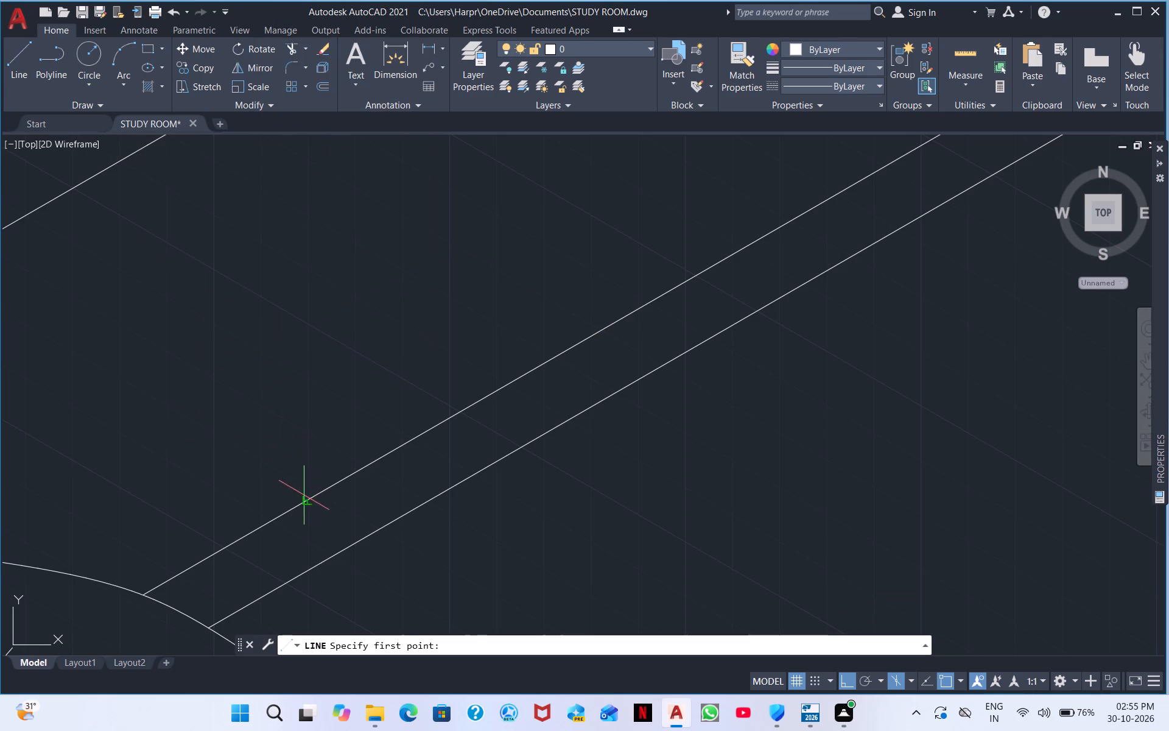
pyautogui.click(304, 495)
pyautogui.click(309, 458)
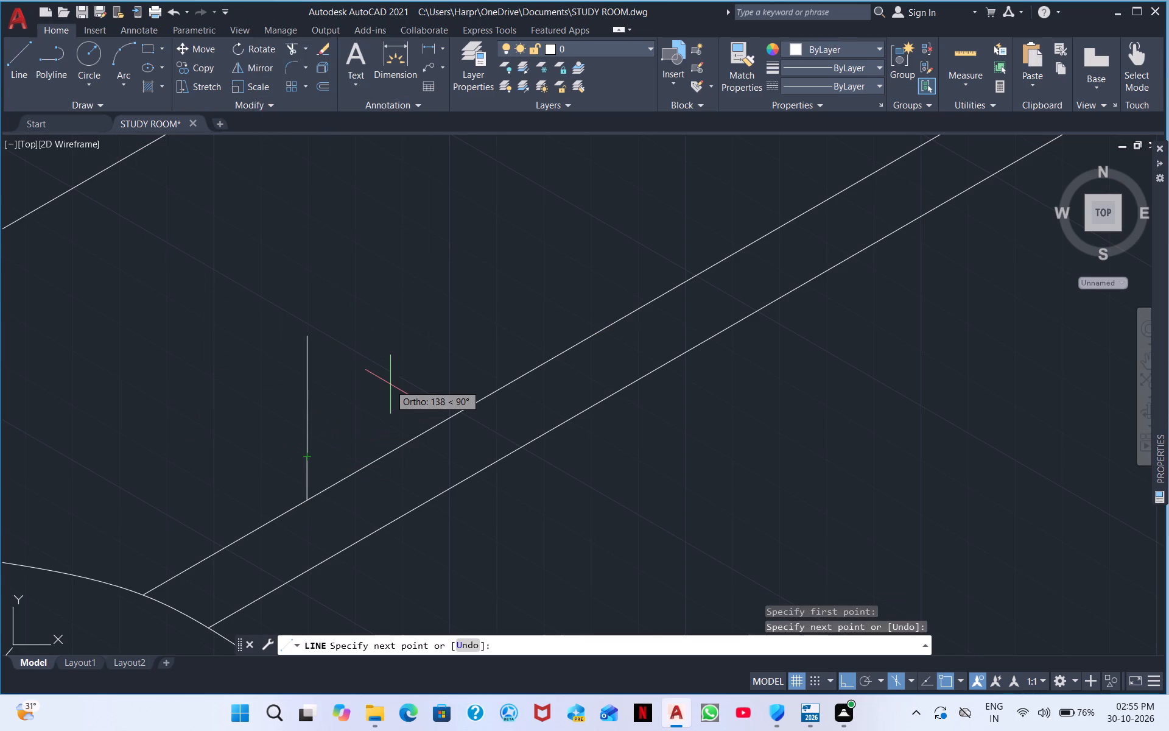
pyautogui.press('F5')
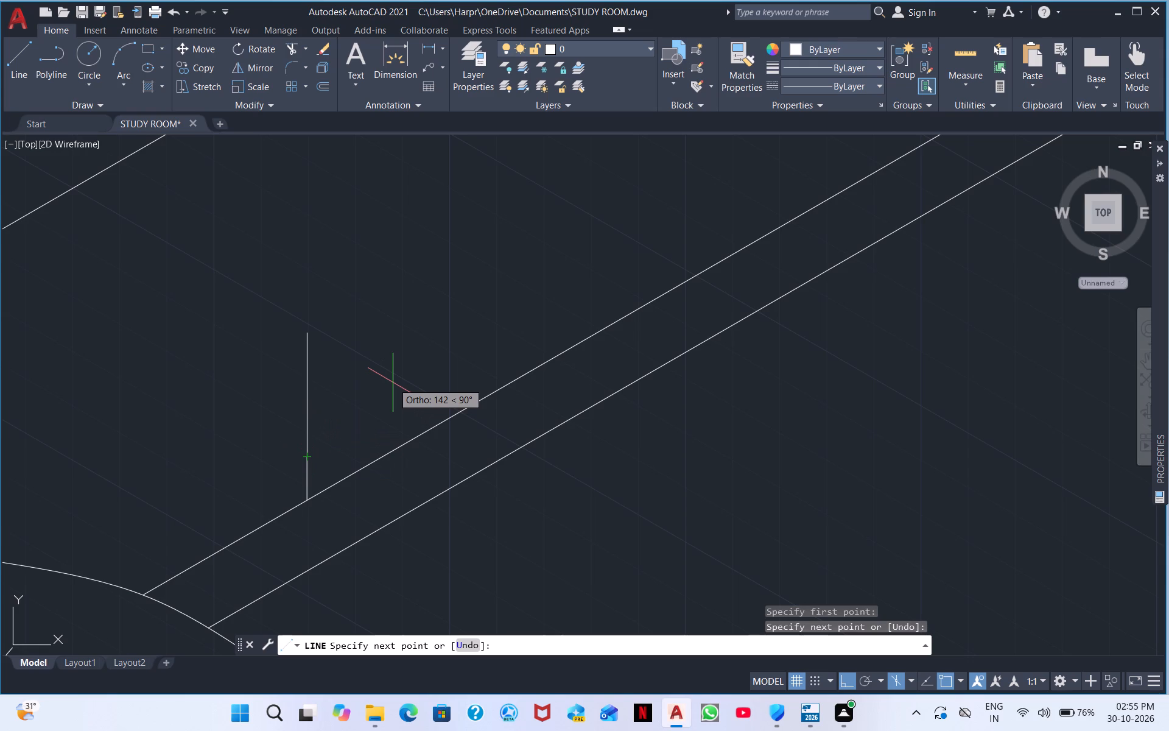
pyautogui.click(553, 291)
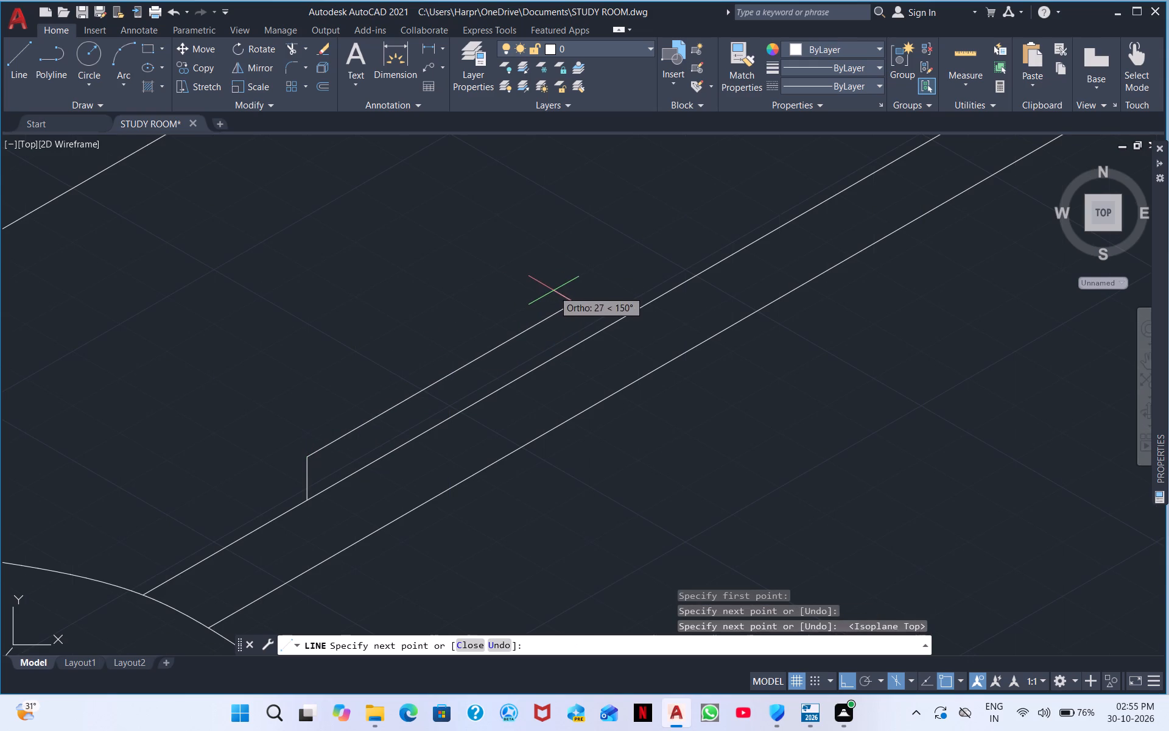
pyautogui.press('F5')
pyautogui.click(578, 356)
pyautogui.press('Escape')
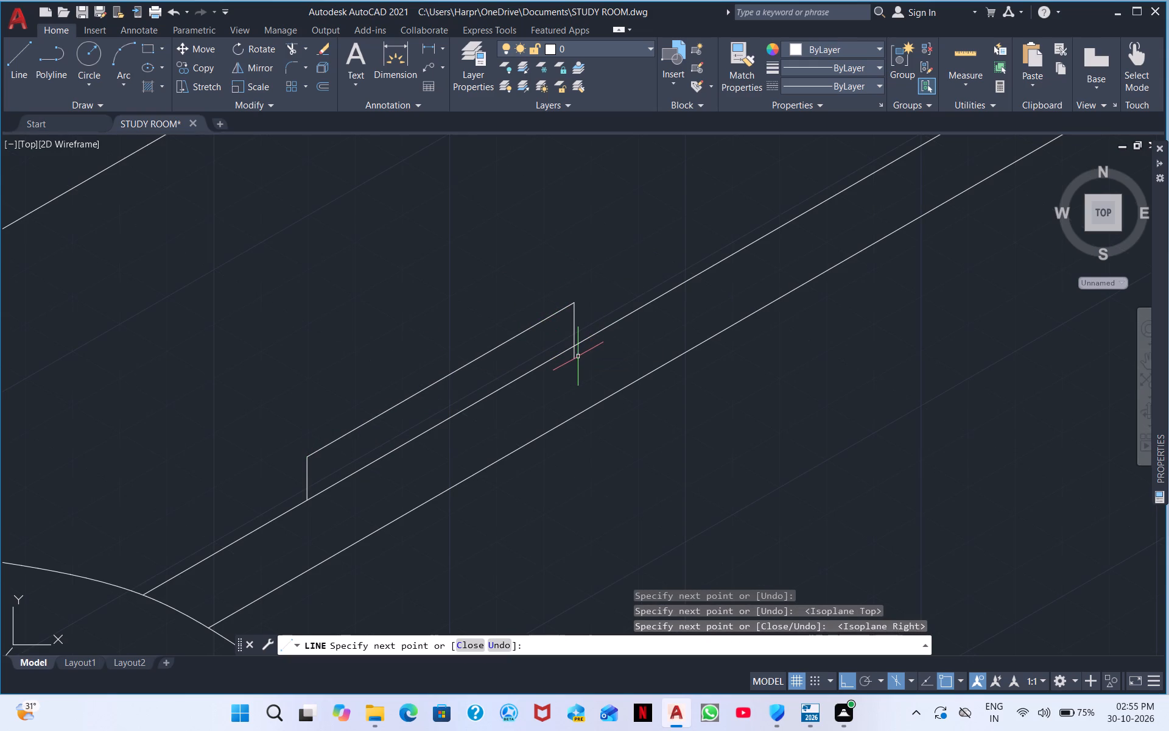
# Draw the box's top face from its front top corners: near side at 150°, rear edge at 30°, and far side at 150° crossing the rear edge.
pyautogui.click(9, 68)
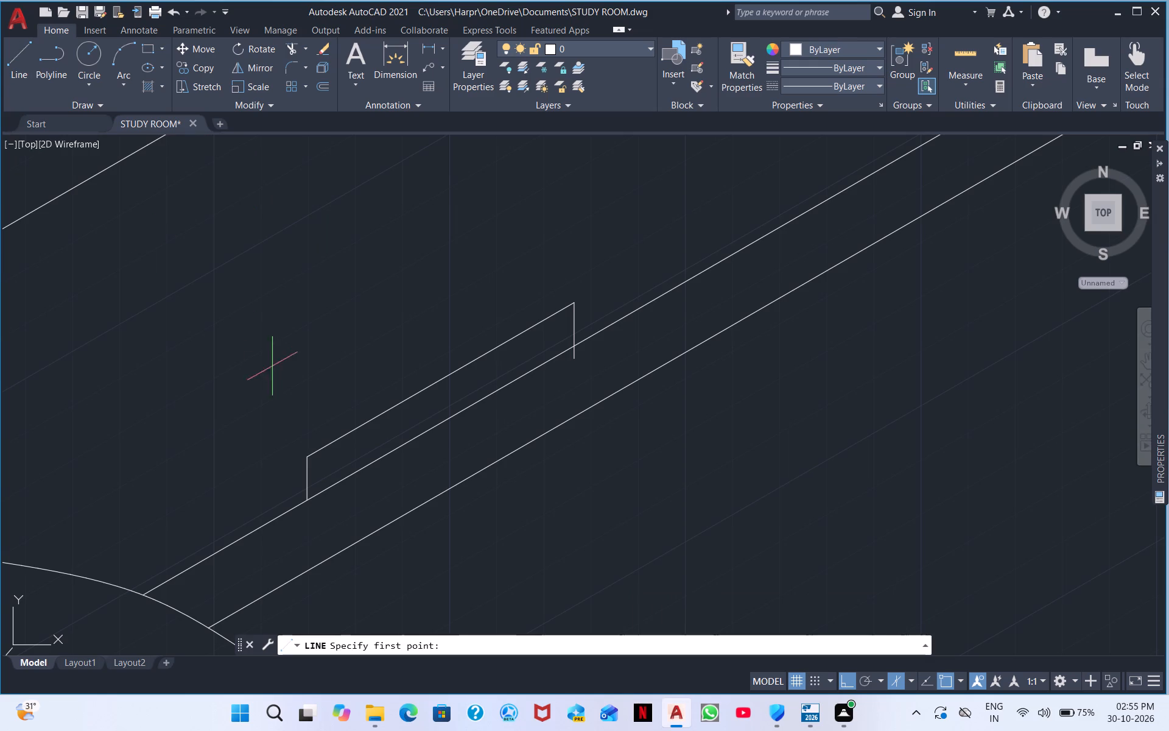
pyautogui.click(306, 457)
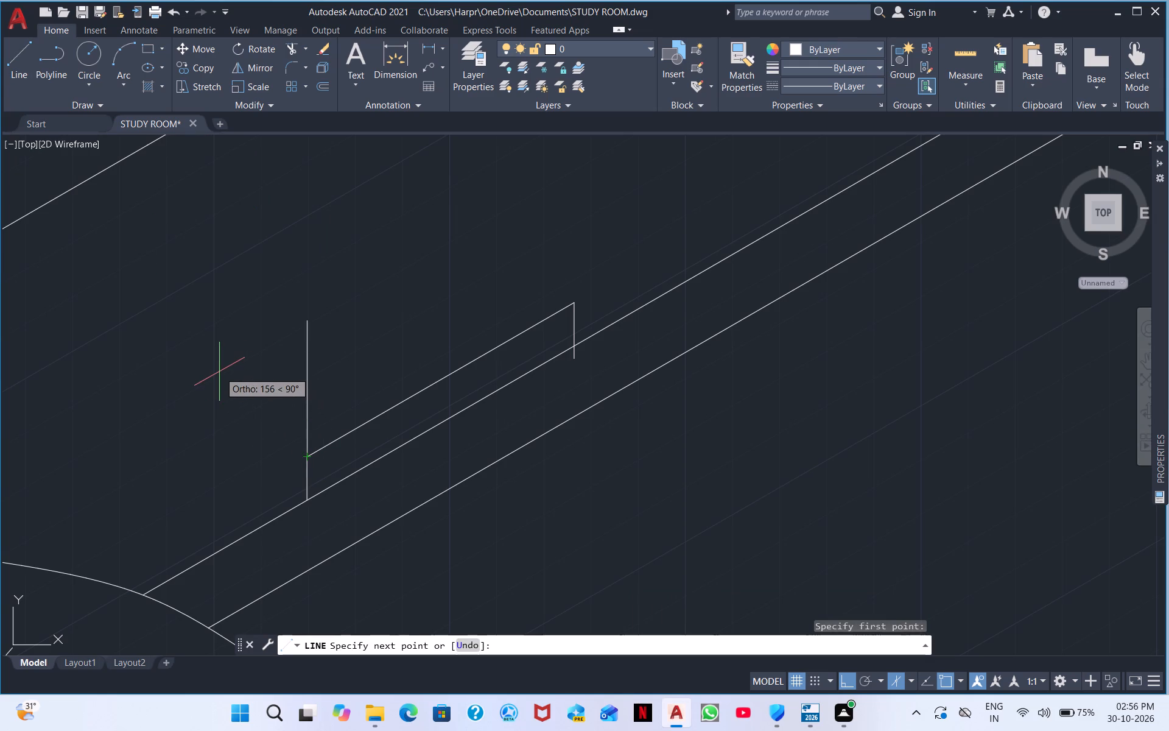
pyautogui.press('F5')
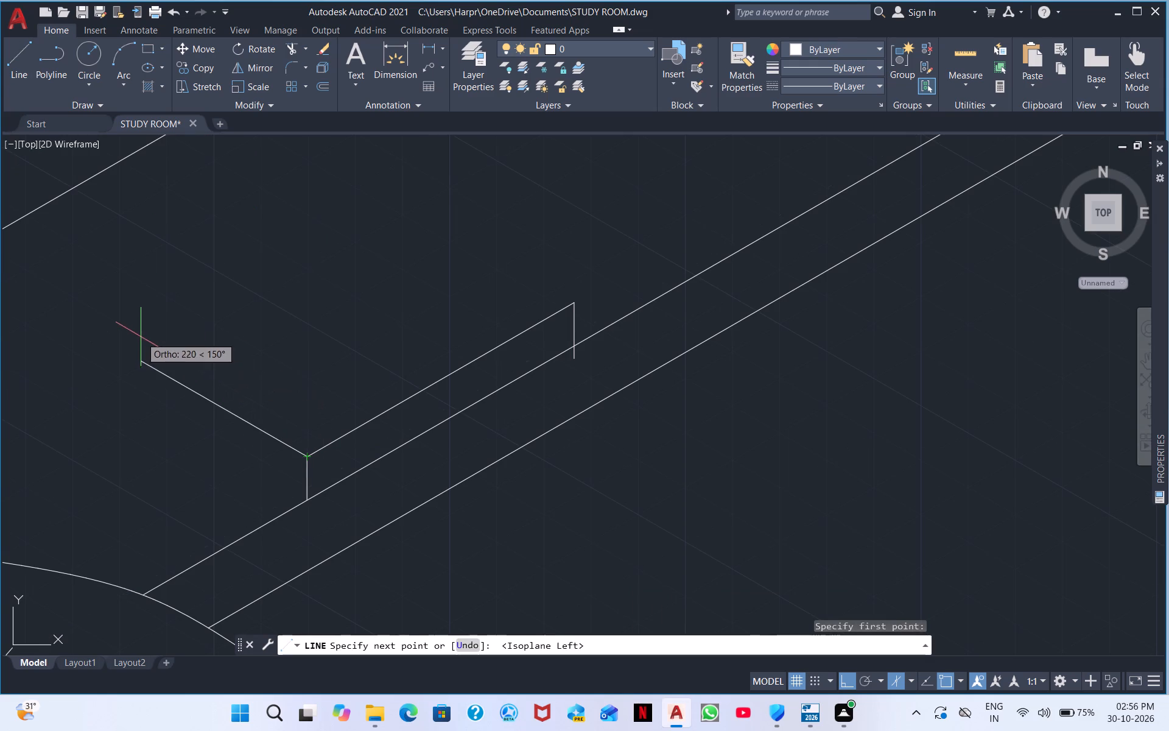
pyautogui.click(153, 344)
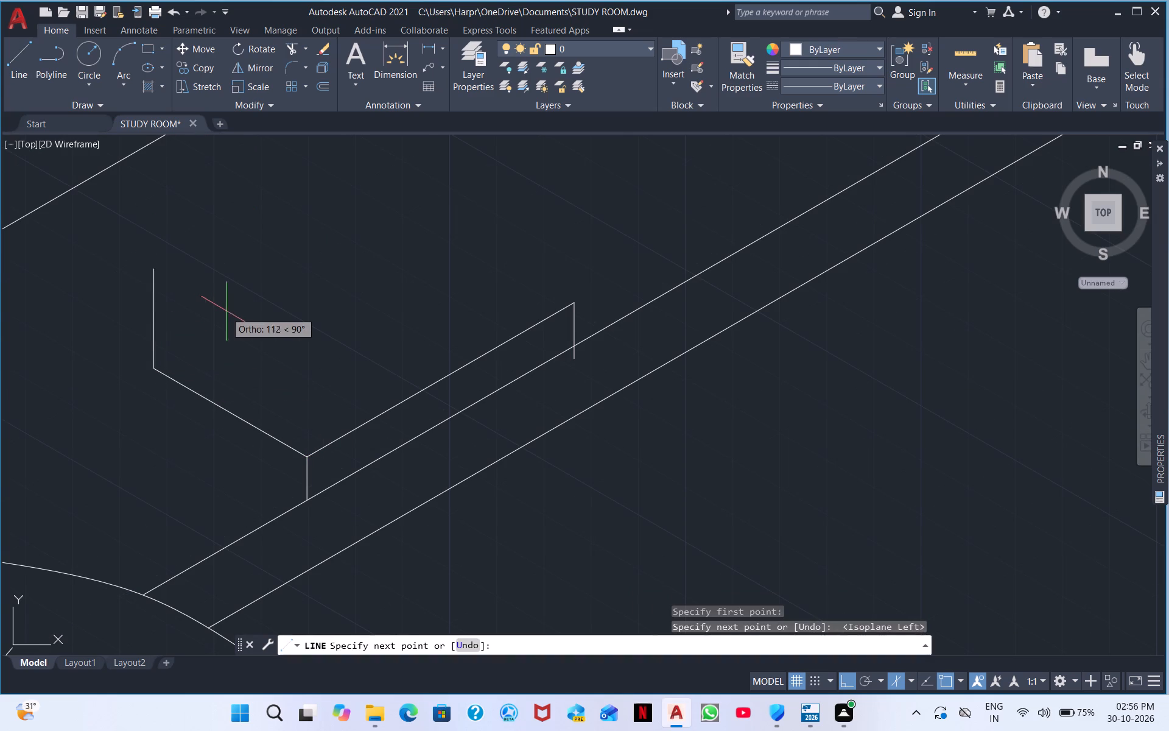
pyautogui.press('F5')
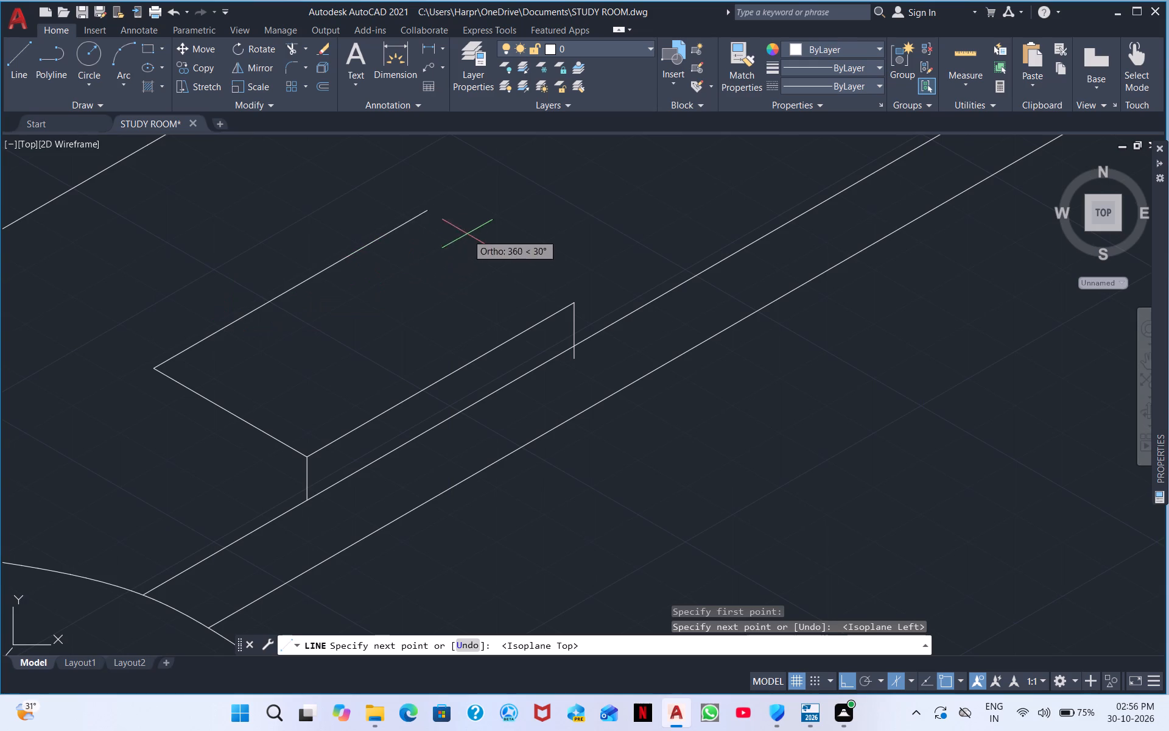
pyautogui.click(530, 197)
pyautogui.press('Escape')
pyautogui.rightClick(604, 293)
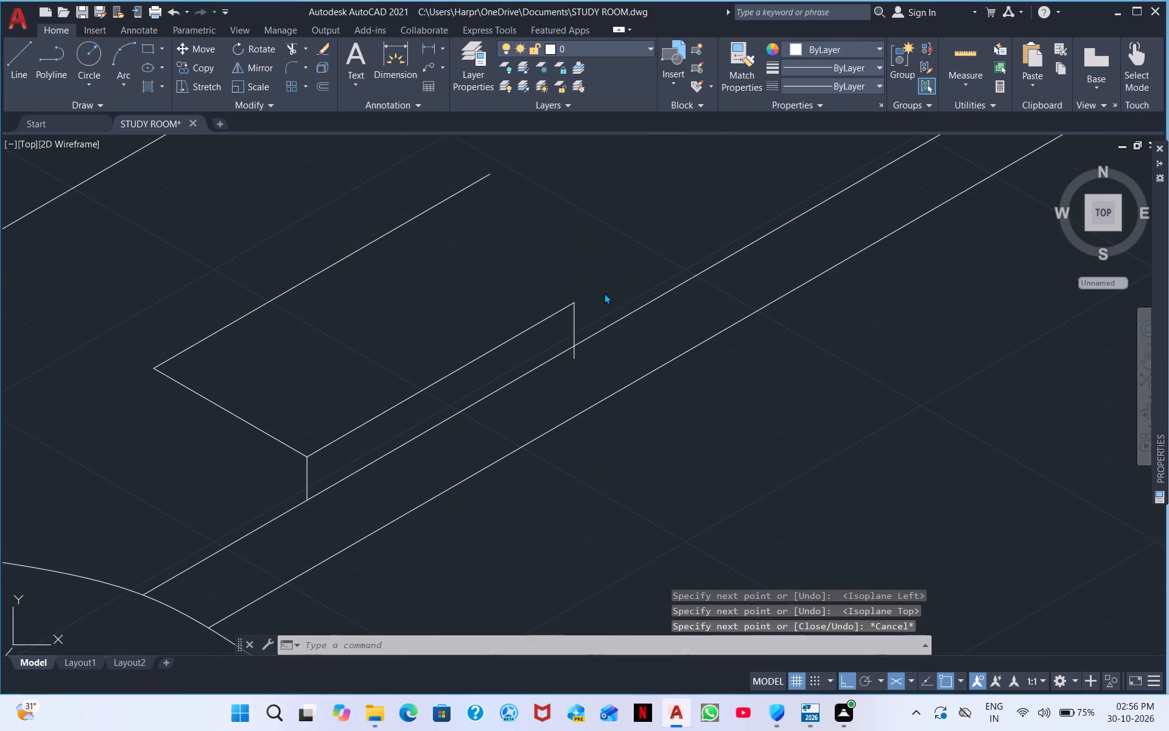
pyautogui.click(653, 298)
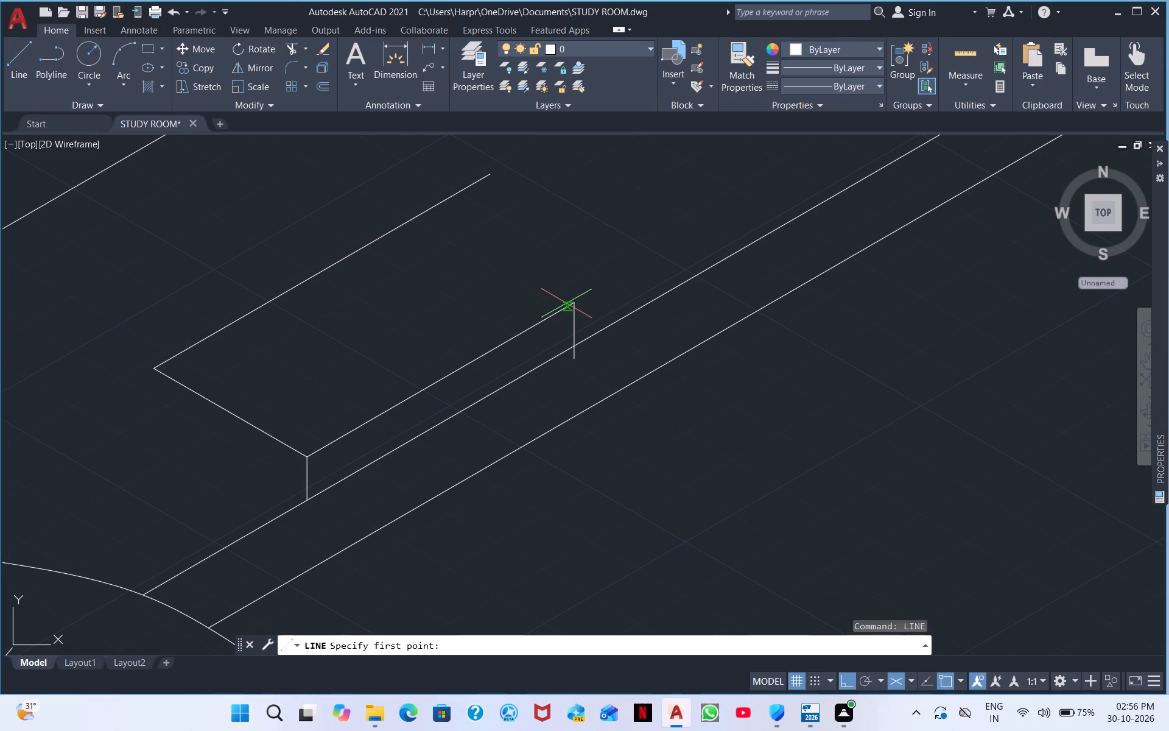
pyautogui.click(567, 302)
pyautogui.click(367, 203)
pyautogui.press('Escape')
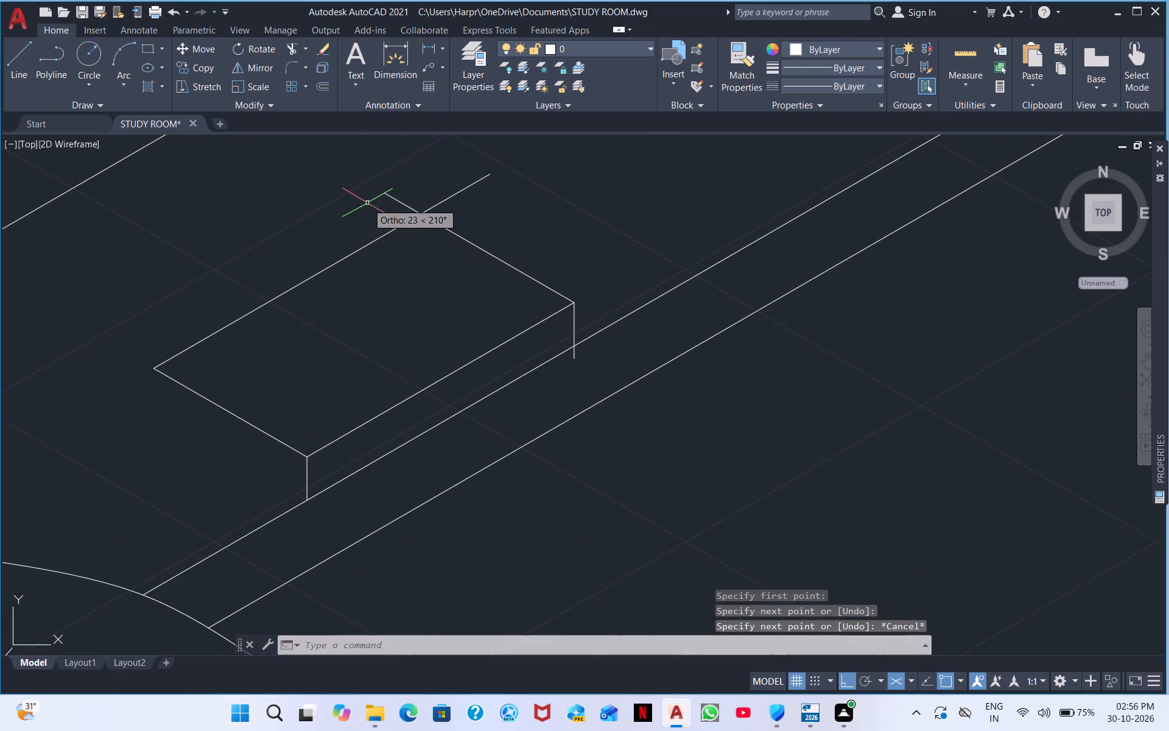
# Trim both overruns at the top face's far rear corner and the far vertical edge's overrun below the desk's upper rear edge line.
pyautogui.click(288, 50)
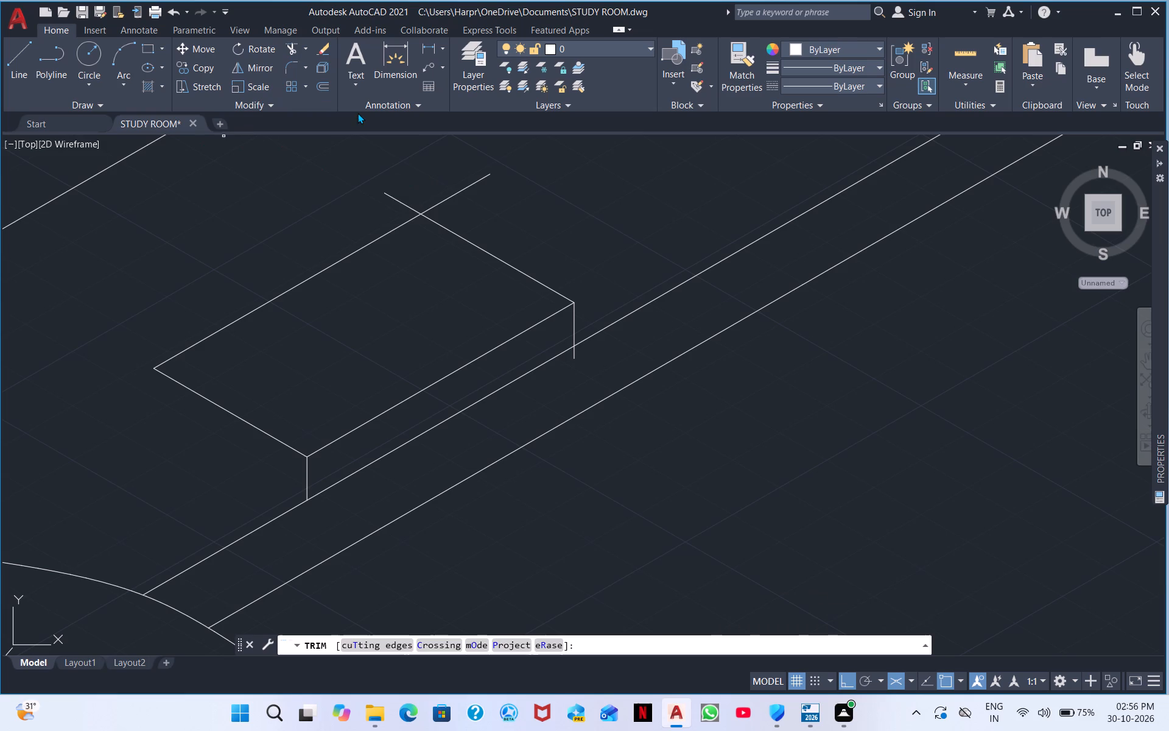
pyautogui.moveTo(442, 183); pyautogui.dragTo(321, 225)
pyautogui.moveTo(428, 175); pyautogui.dragTo(485, 218)
pyautogui.moveTo(485, 190); pyautogui.dragTo(404, 92, button='middle')
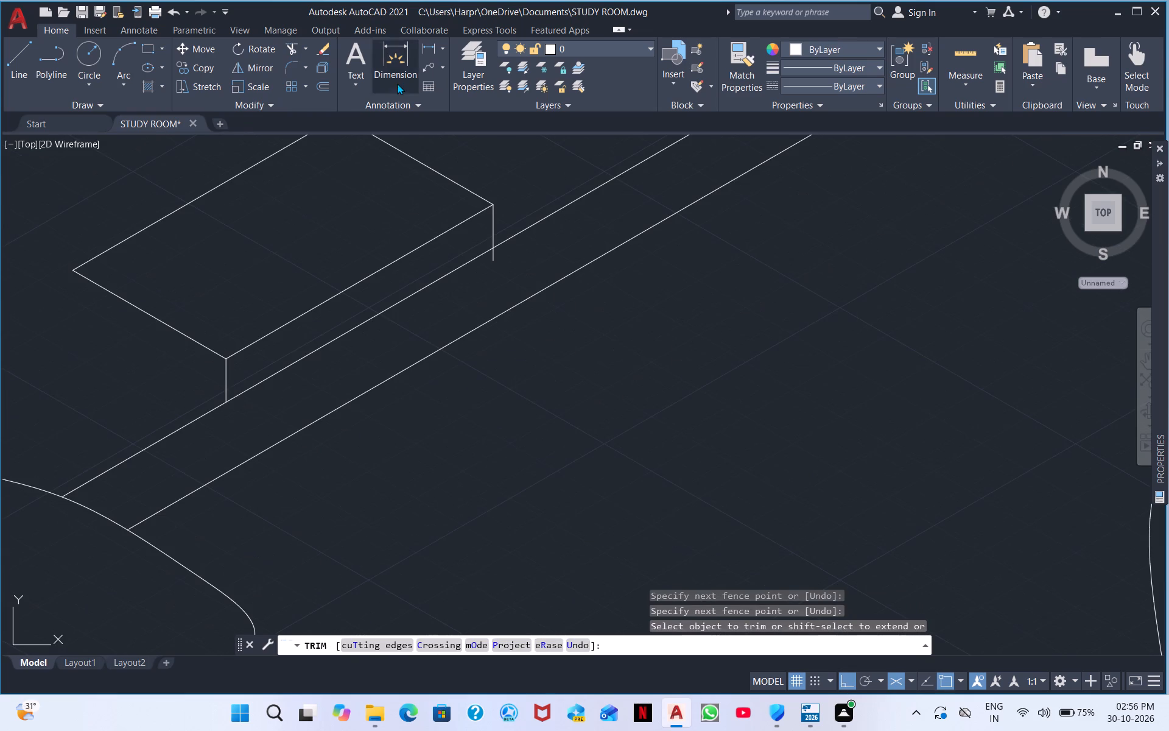
pyautogui.scroll(2, 492, 247)
pyautogui.click(494, 265)
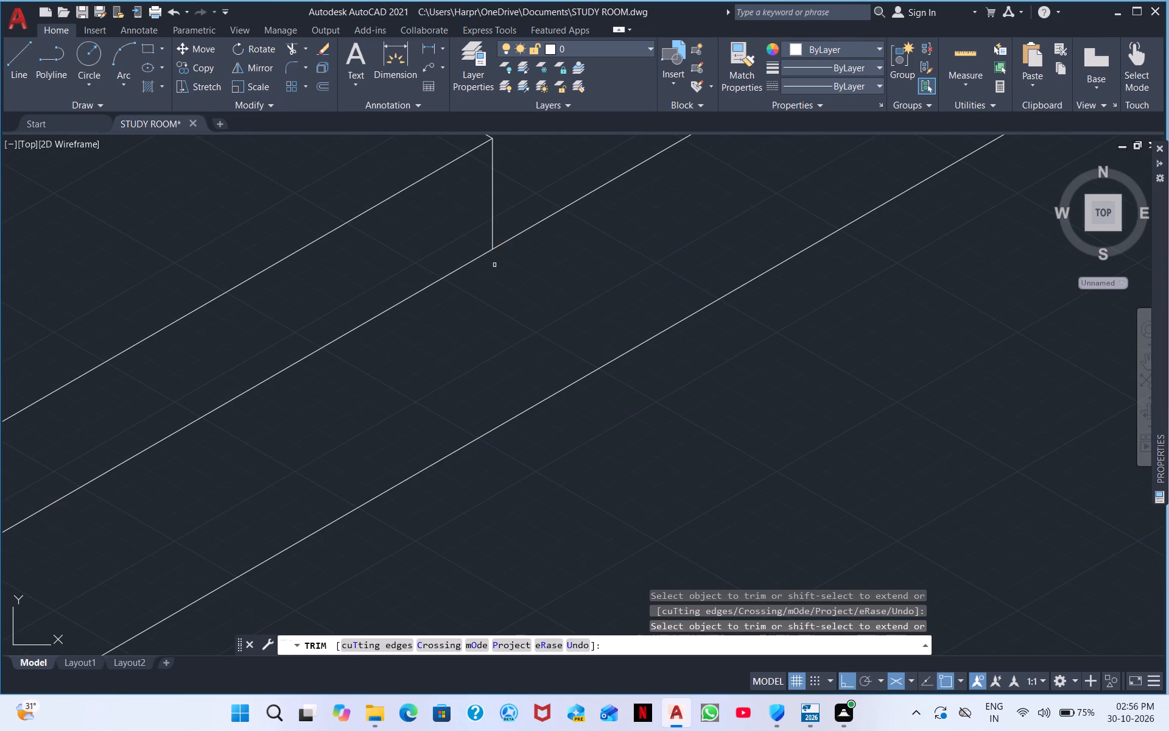
pyautogui.scroll(-2, 502, 267)
pyautogui.rightClick(312, 259)
pyautogui.click(354, 263)
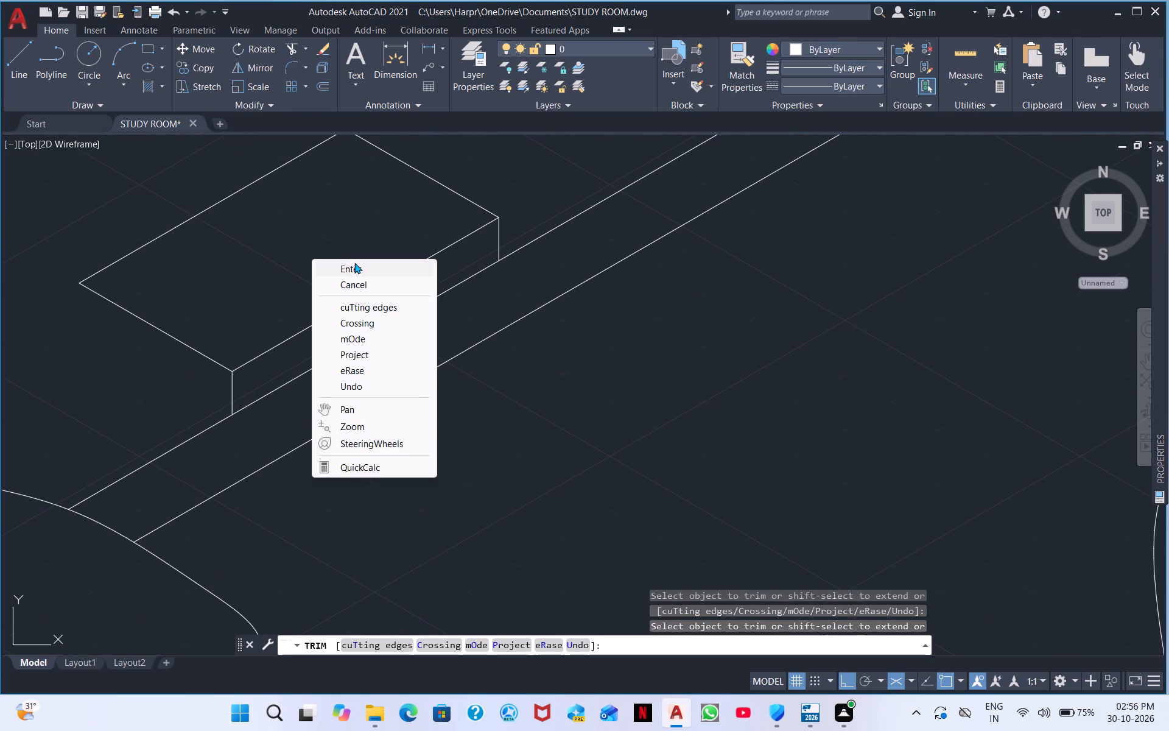
# Draw the box's near-side bottom edge at 150° from the foot of the near vertical edge, extending beyond the top face's rear corner.
pyautogui.click(7, 71)
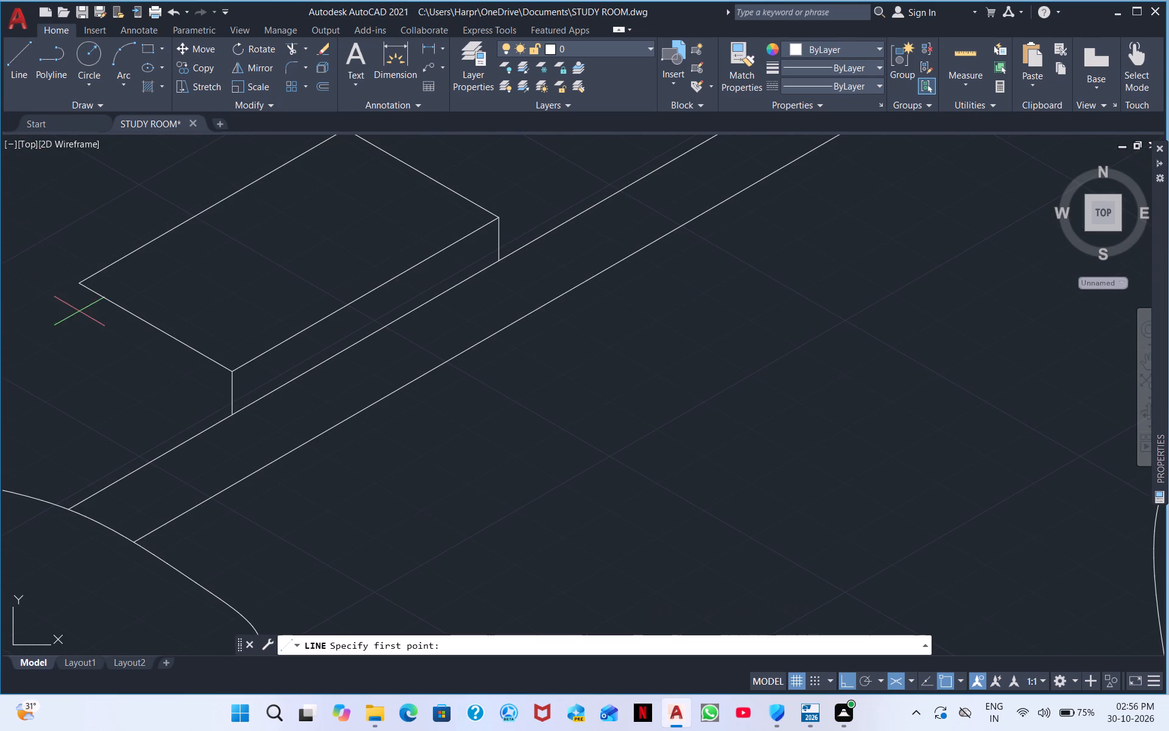
pyautogui.click(225, 414)
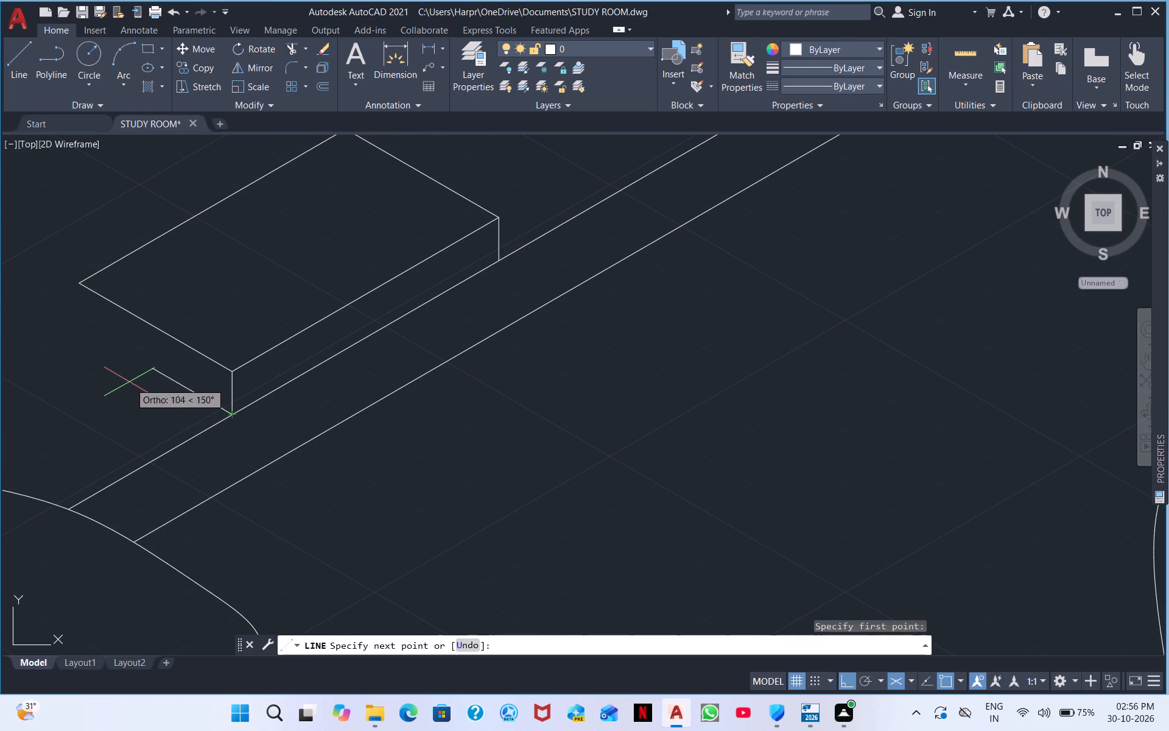
pyautogui.click(4, 280)
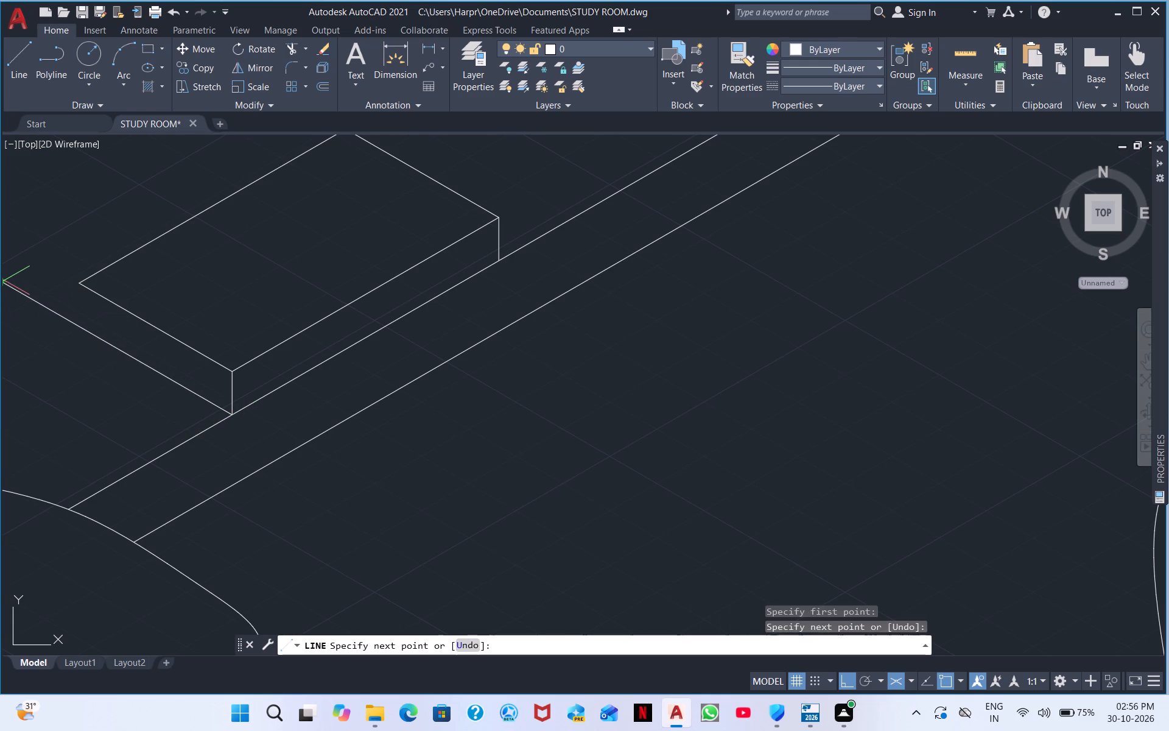
pyautogui.press('Escape')
# Draw a vertical line down from the box top face's near rear corner, extending past the near-side bottom edge.
pyautogui.click(19, 69)
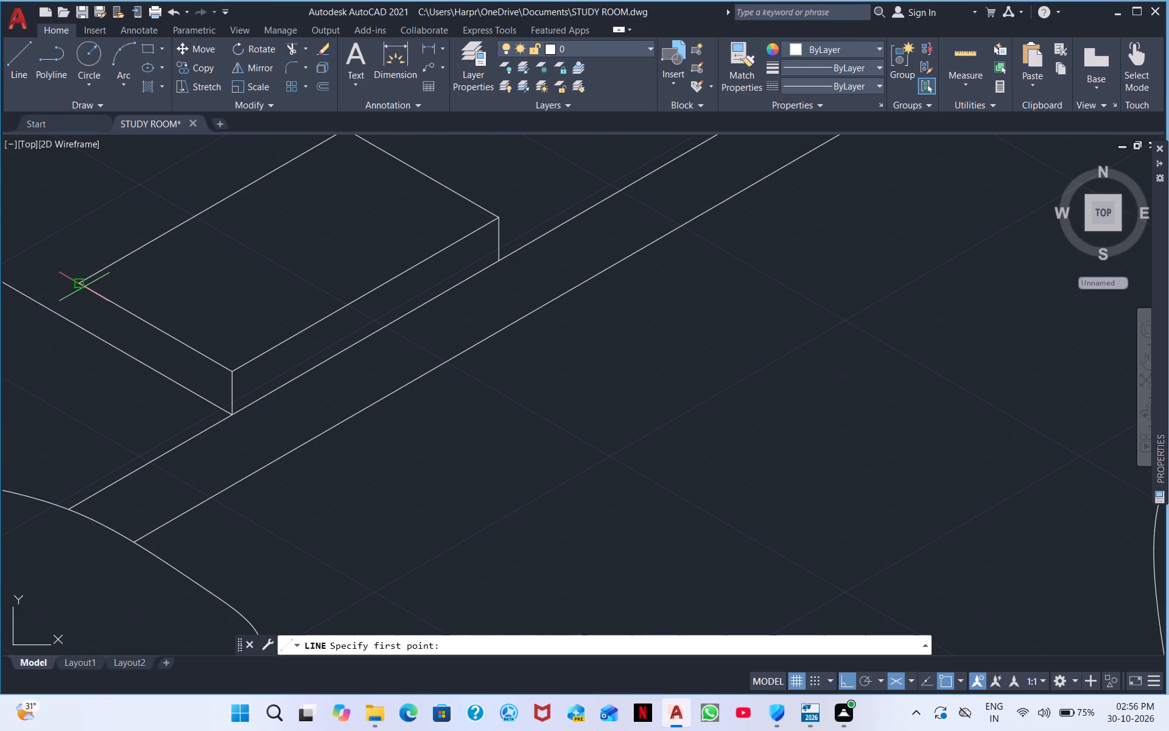
pyautogui.click(84, 287)
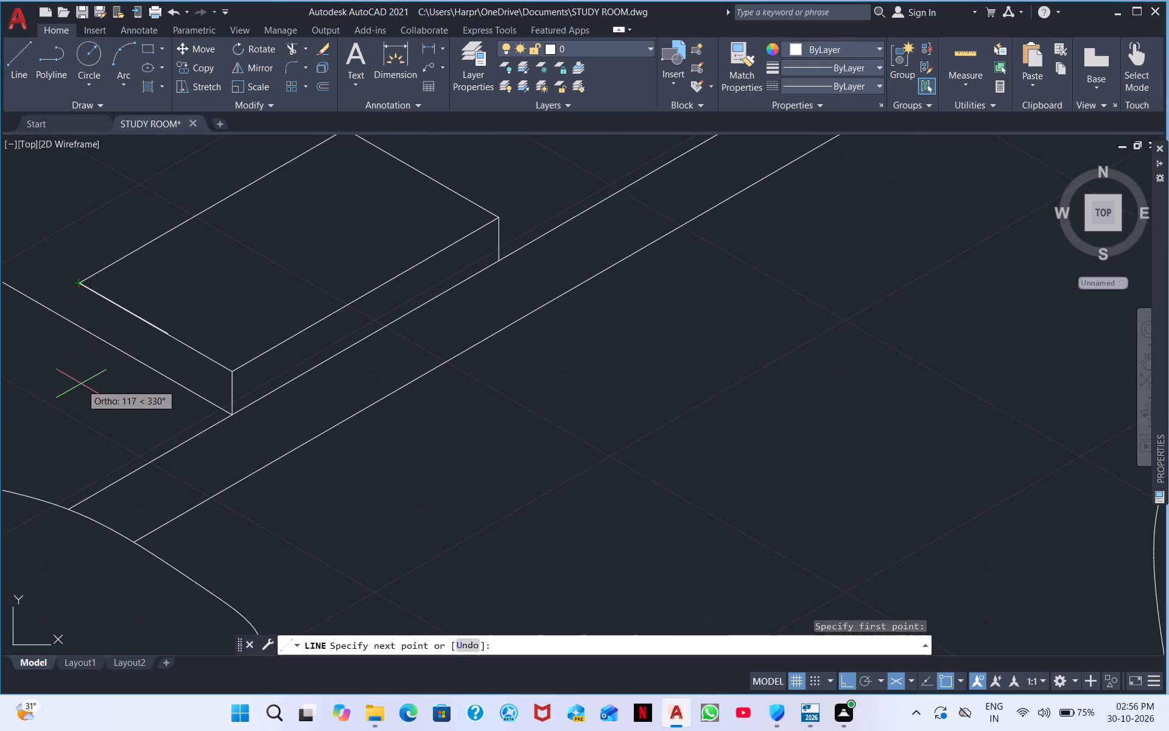
pyautogui.press('F5')
pyautogui.click(81, 384)
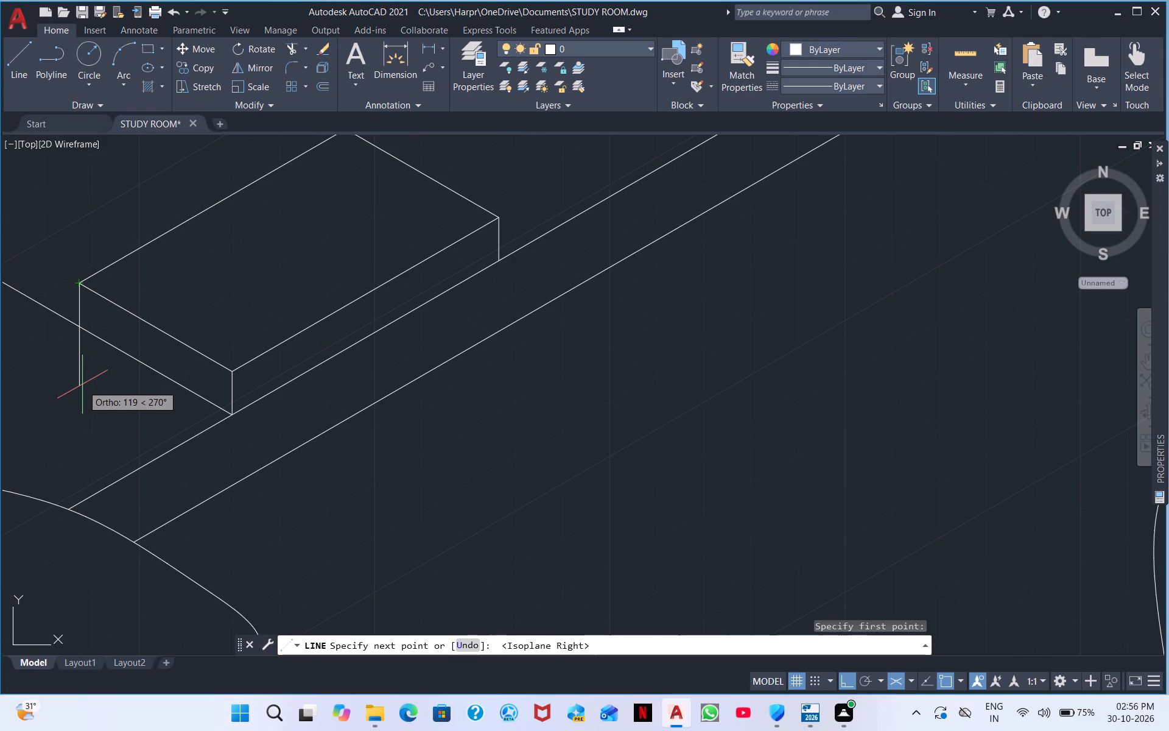
pyautogui.scroll(-2, 82, 384)
pyautogui.moveTo(88, 388); pyautogui.dragTo(102, 439, button='middle')
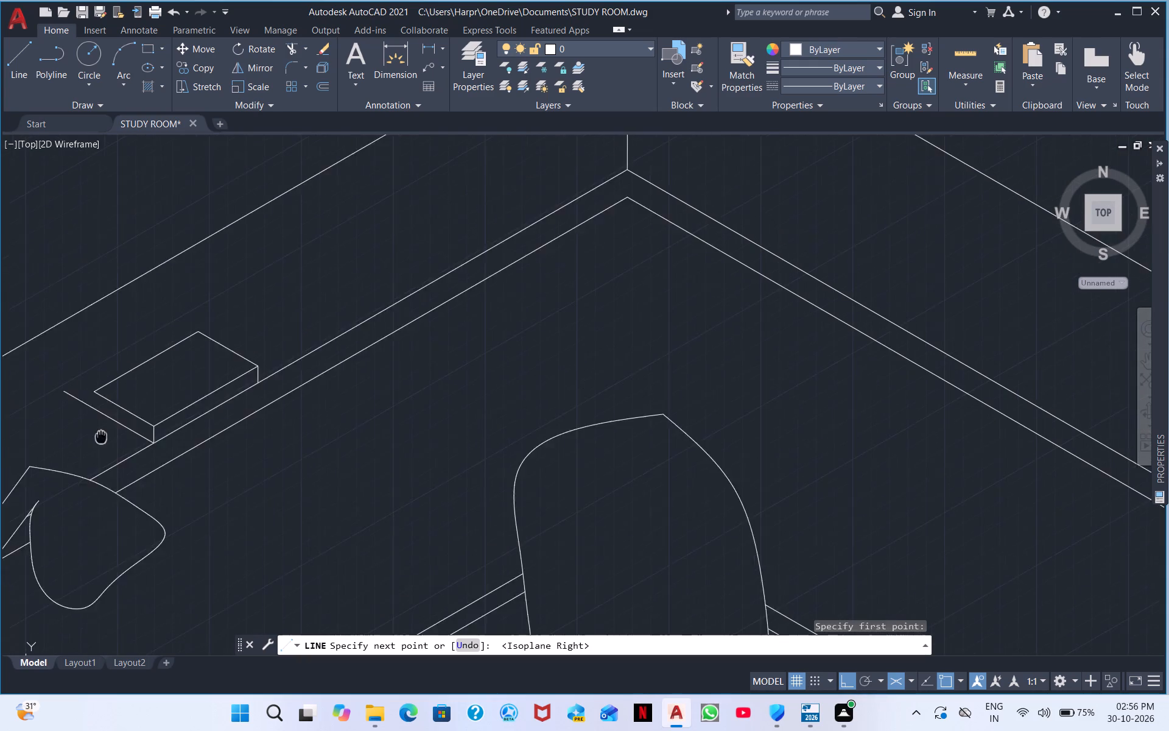
pyautogui.moveTo(102, 439); pyautogui.dragTo(205, 476, button='middle')
pyautogui.click(198, 470)
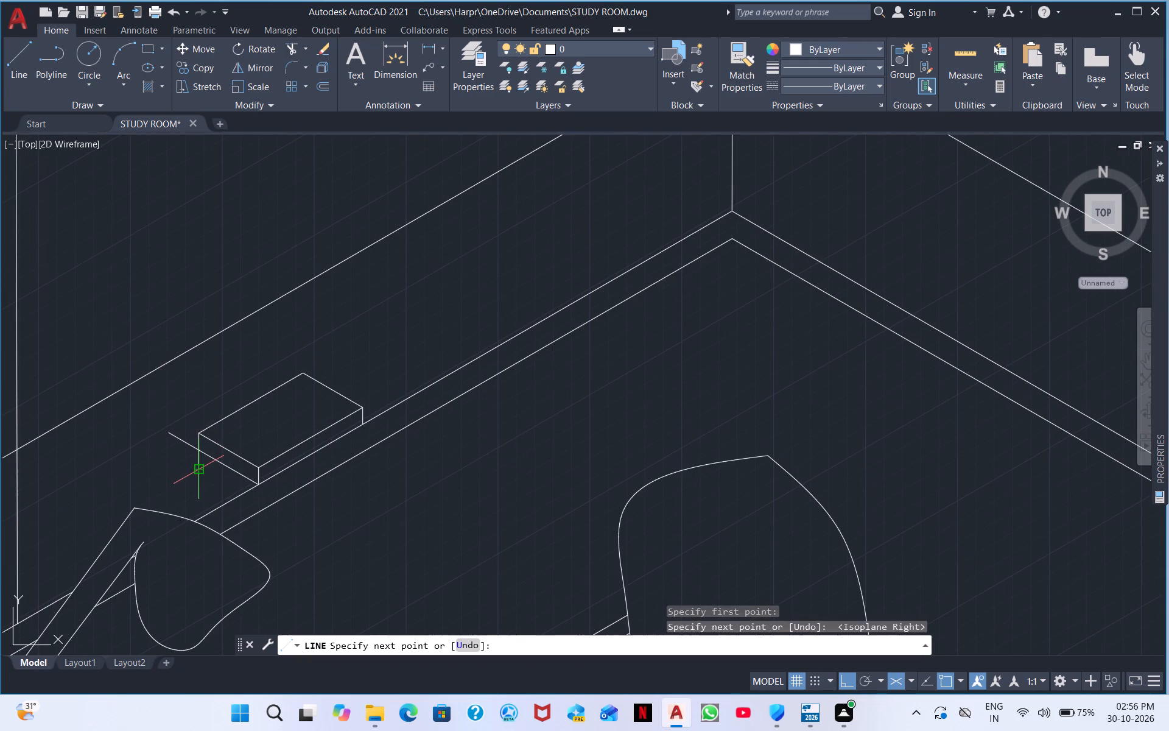
pyautogui.press('Escape')
# Trim the near-side bottom edge and the rear vertical edge where they overrun the box's lower rear corner.
pyautogui.click(290, 52)
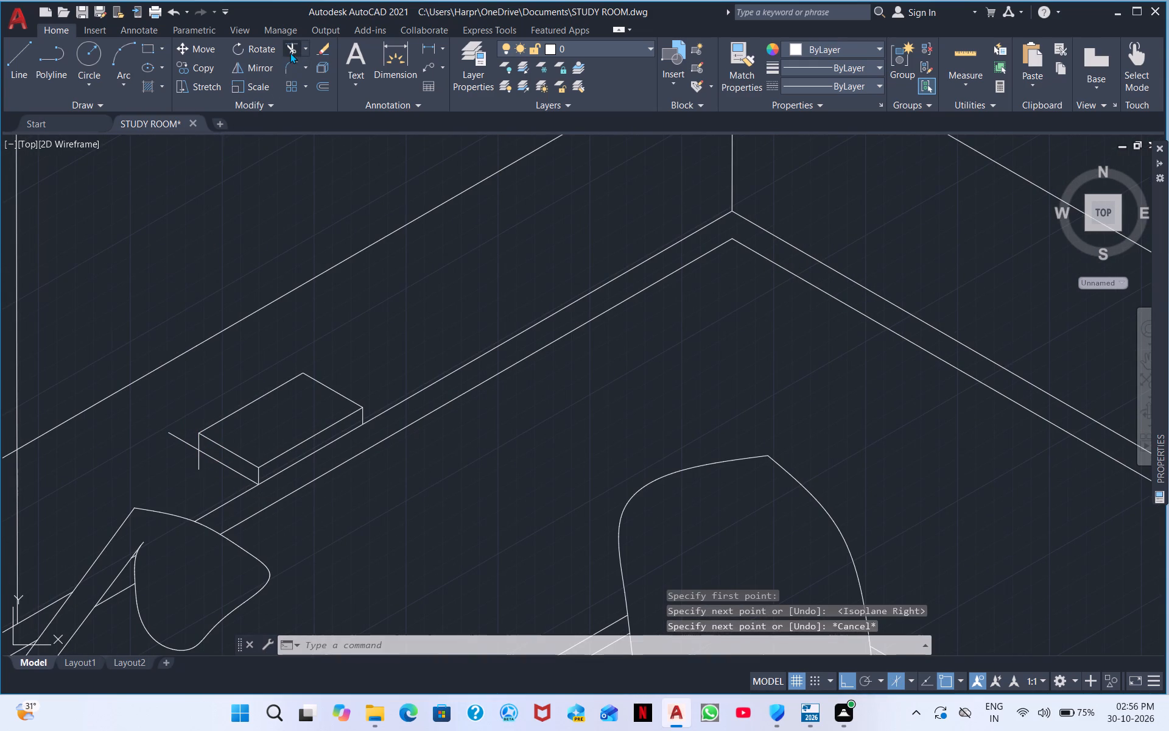
pyautogui.scroll(3, 175, 404)
pyautogui.moveTo(210, 493); pyautogui.dragTo(245, 337, button='middle')
pyautogui.moveTo(269, 345); pyautogui.dragTo(267, 436)
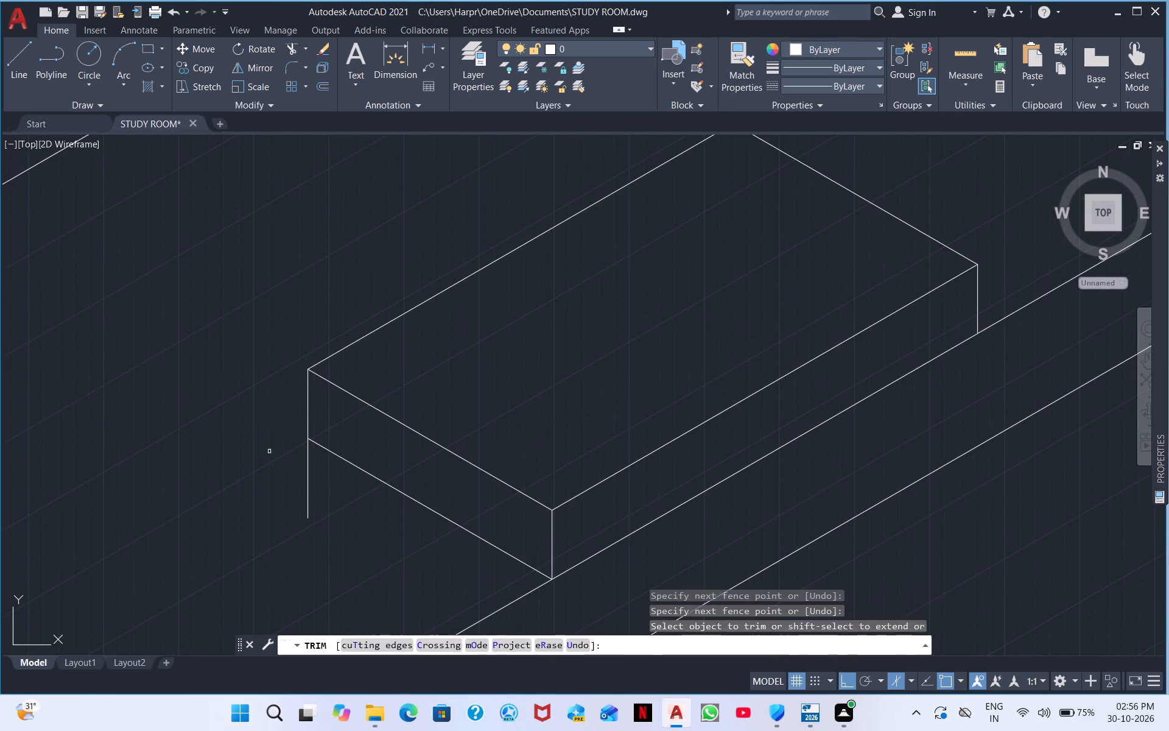
pyautogui.moveTo(281, 466); pyautogui.dragTo(364, 520)
pyautogui.rightClick(606, 366)
pyautogui.click(639, 375)
# Outline a second slab's front face on the box top: about 296 at 30°, about 46 up, and back at 210° past the start.
pyautogui.moveTo(672, 346); pyautogui.dragTo(425, 501, button='middle')
pyautogui.scroll(-1, 670, 351)
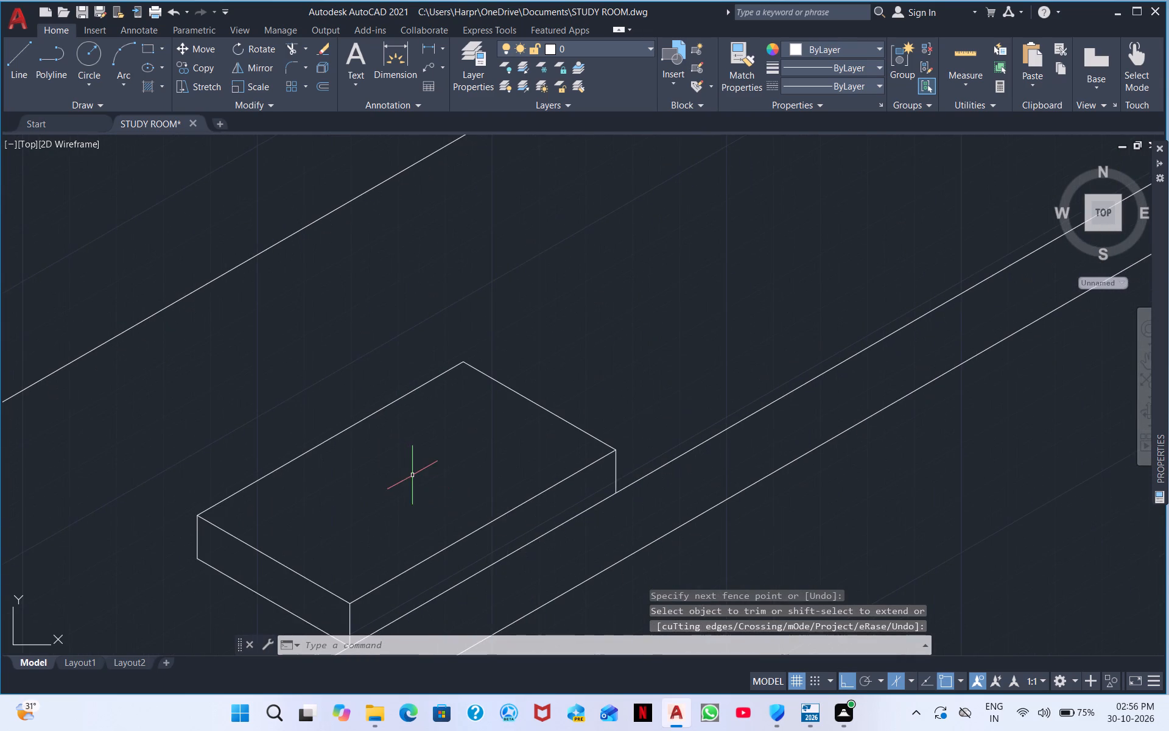
pyautogui.moveTo(412, 474); pyautogui.dragTo(372, 327, button='middle')
pyautogui.scroll(-1, 375, 376)
pyautogui.click(17, 77)
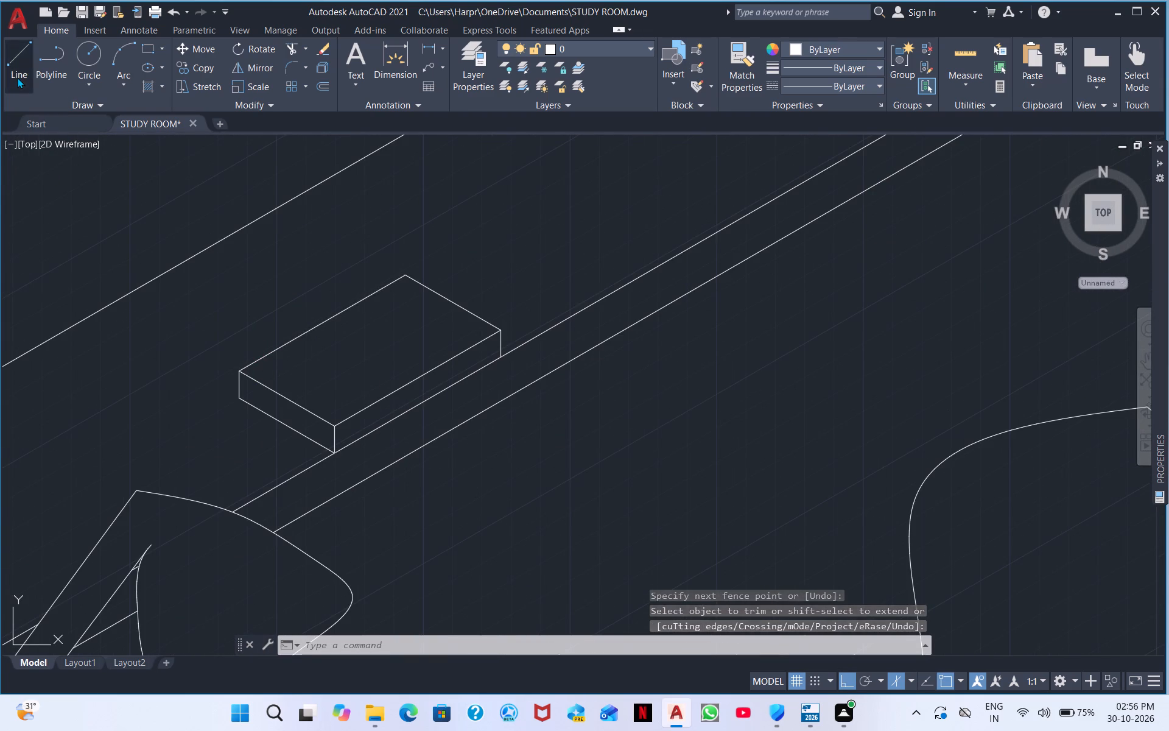
pyautogui.scroll(2, 362, 380)
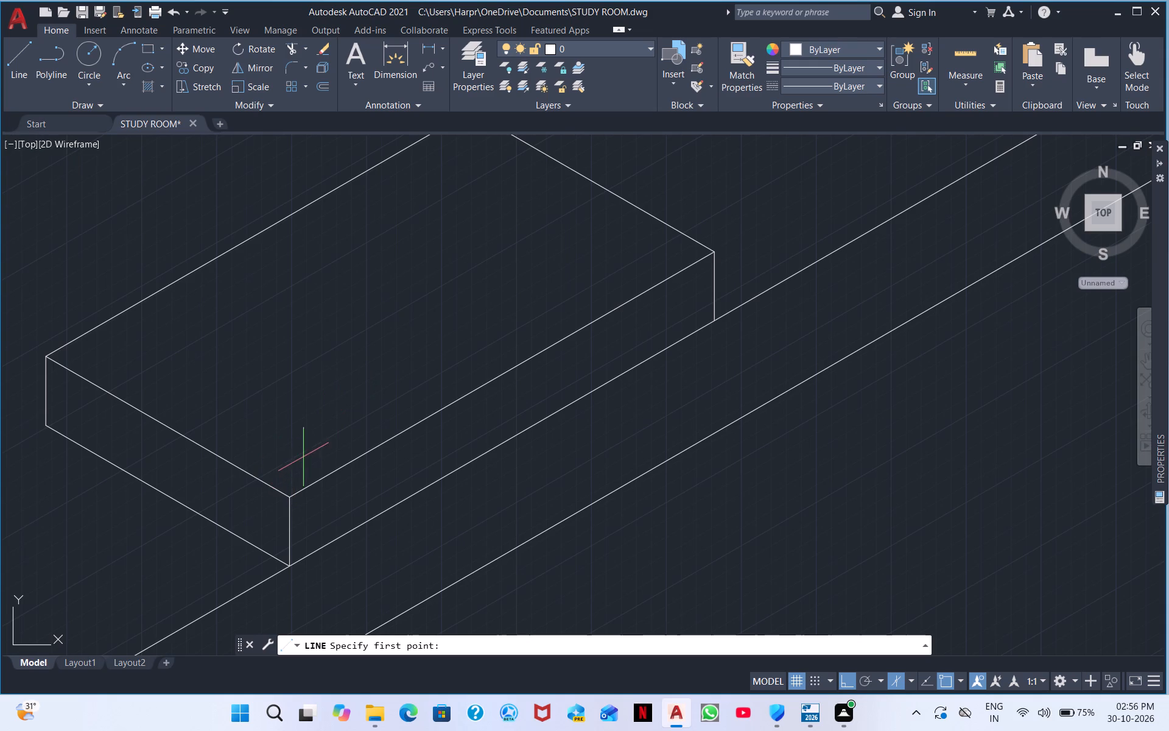
pyautogui.click(298, 464)
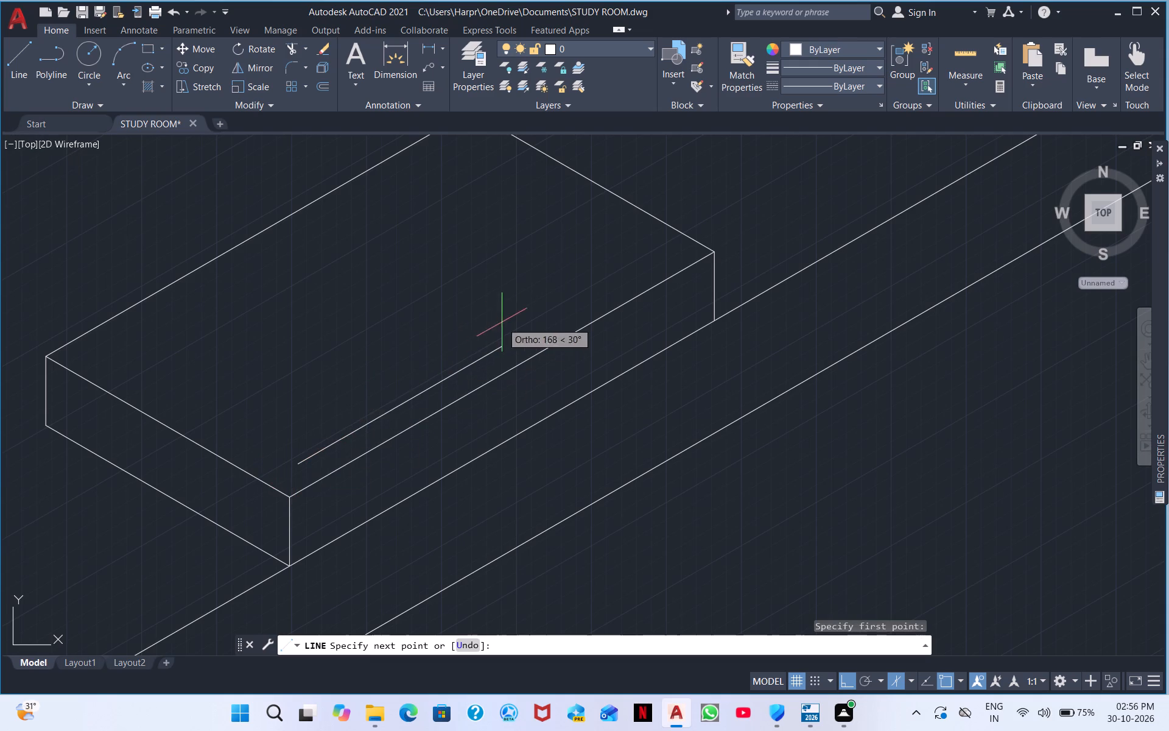
pyautogui.click(653, 249)
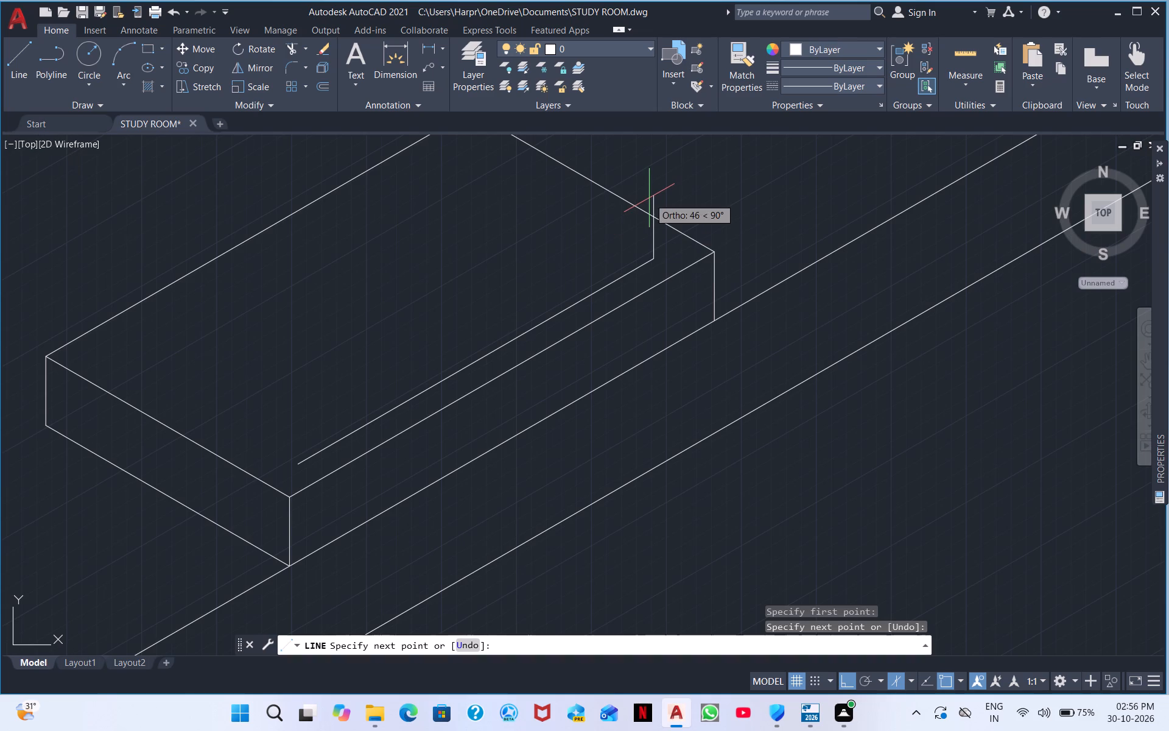
pyautogui.click(650, 198)
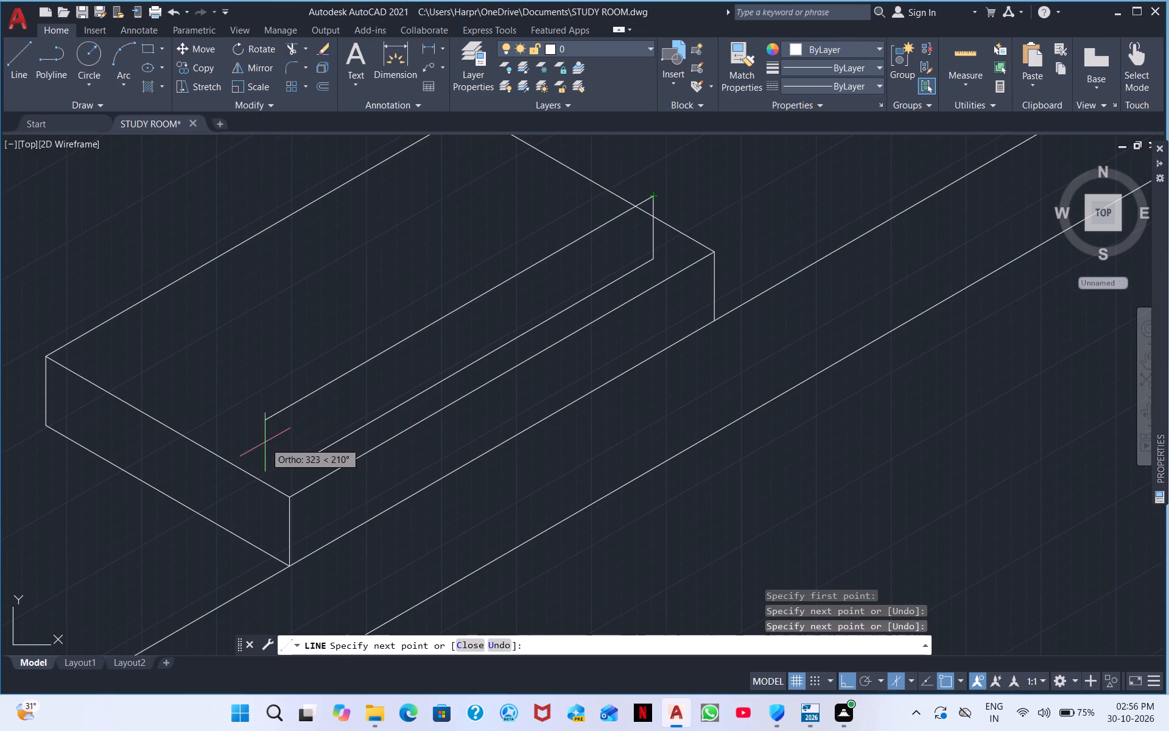
pyautogui.click(259, 445)
pyautogui.press('Escape')
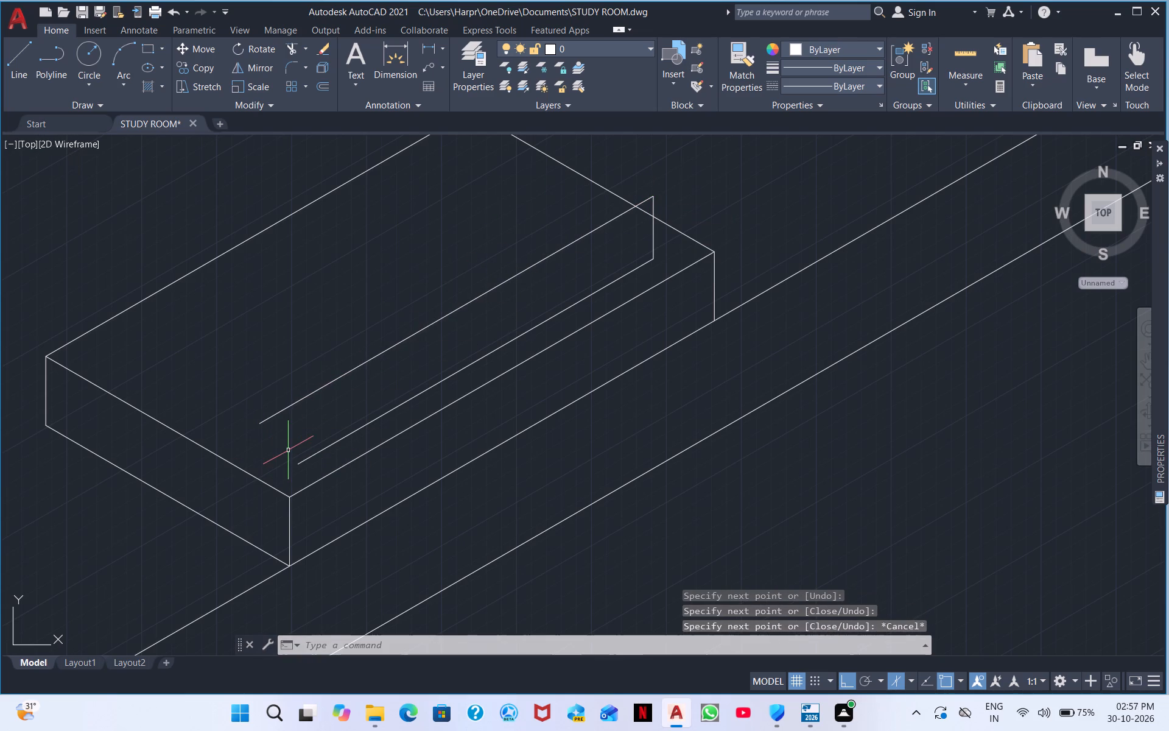
# Draw the second slab's near vertical edge up from the lower front edge's near end, crossing its upper front edge.
pyautogui.rightClick(289, 450)
pyautogui.click(371, 177)
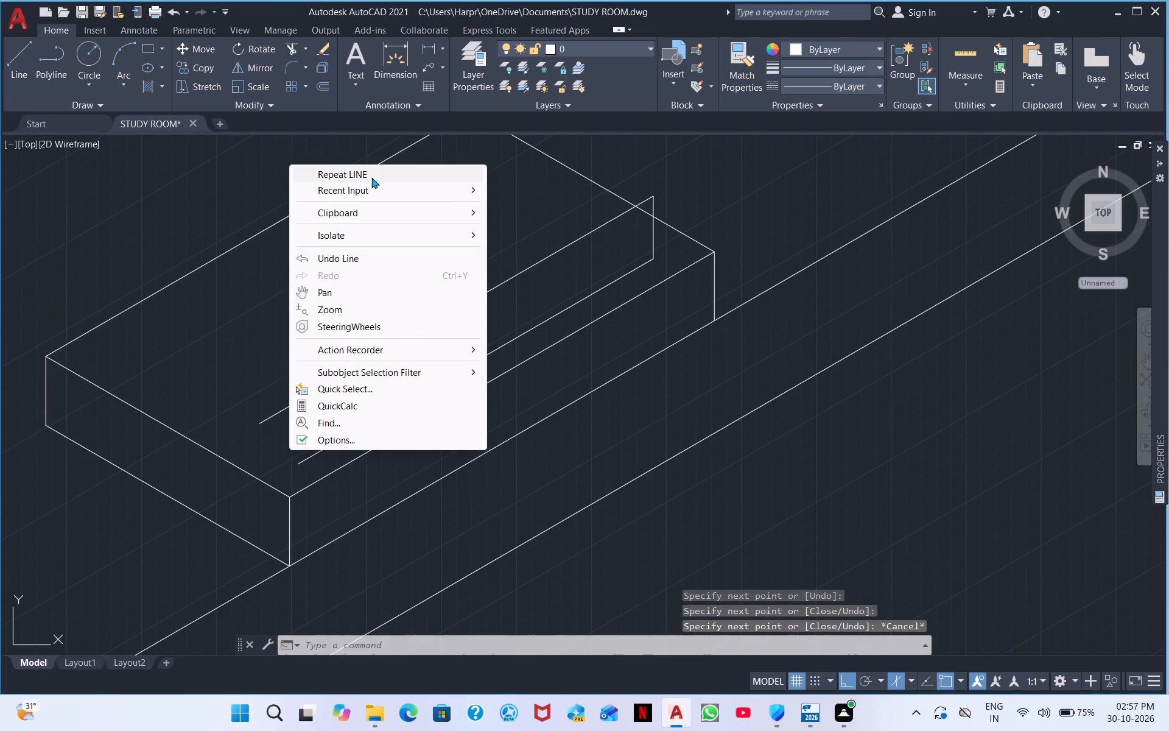
pyautogui.moveTo(295, 465); pyautogui.dragTo(295, 434)
pyautogui.click(285, 352)
pyautogui.press('Escape')
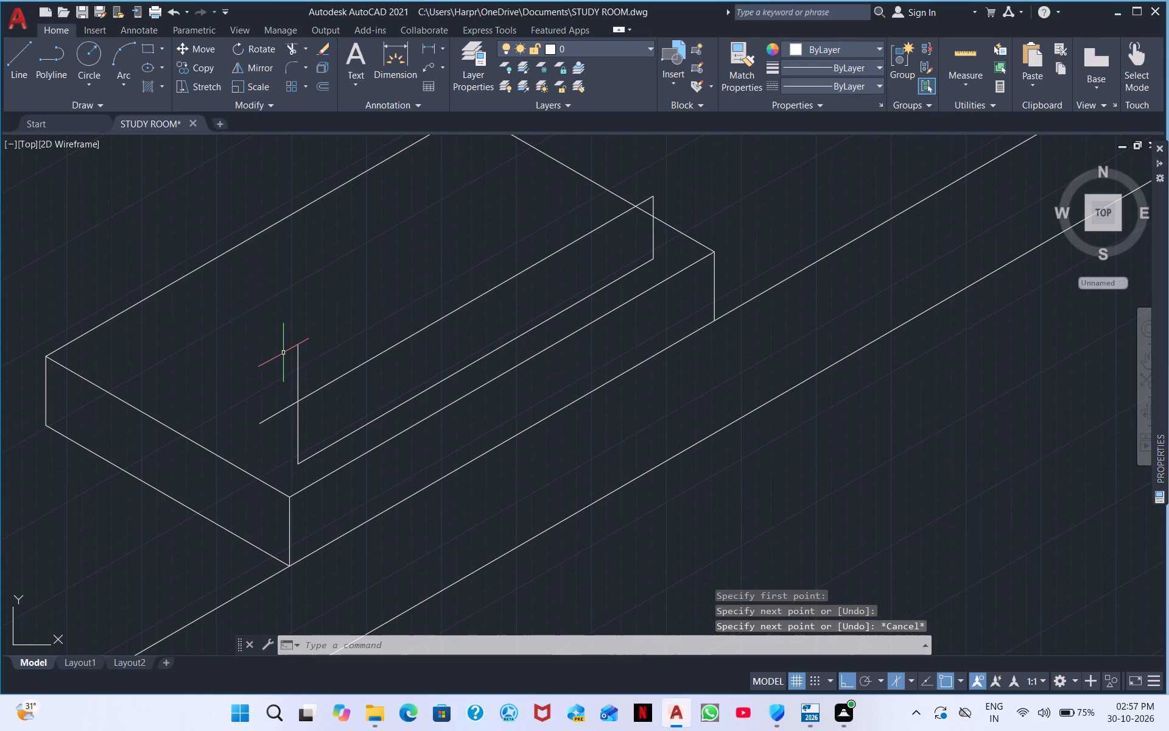
# Draw the second slab's near top edge at 150° from its front top corner to the lower box's rear top edge.
pyautogui.moveTo(328, 336); pyautogui.dragTo(331, 348, button='right')
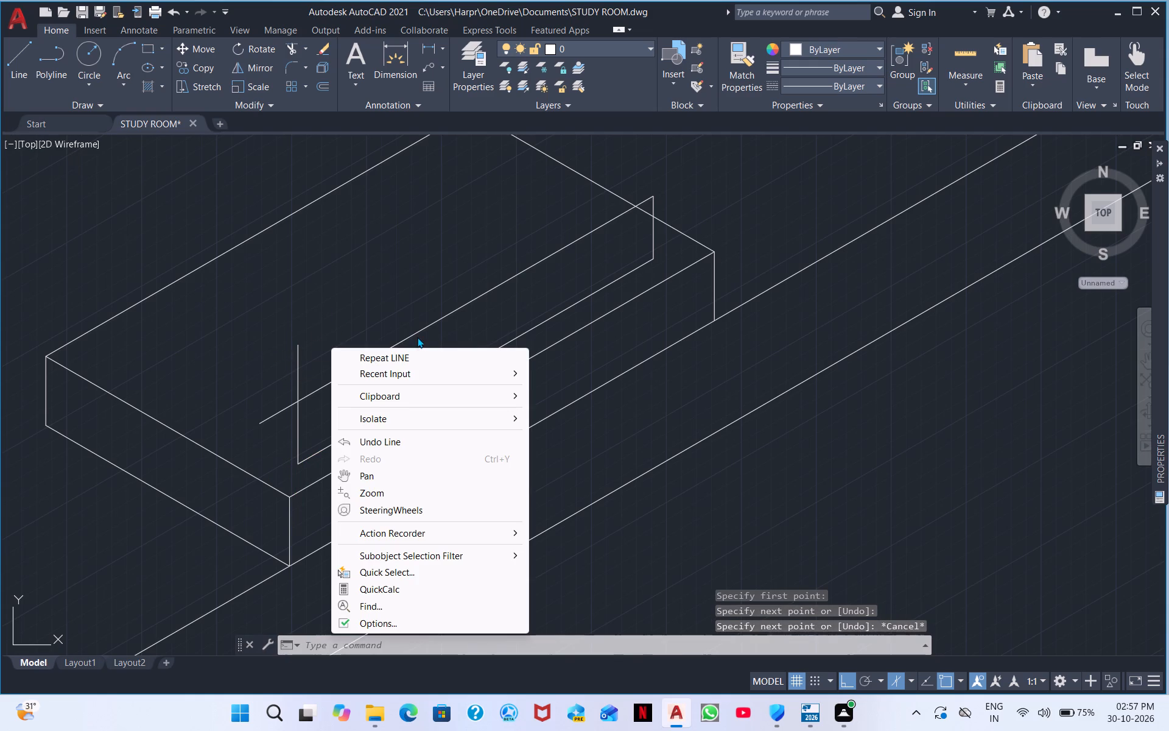
pyautogui.click(411, 349)
pyautogui.click(410, 361)
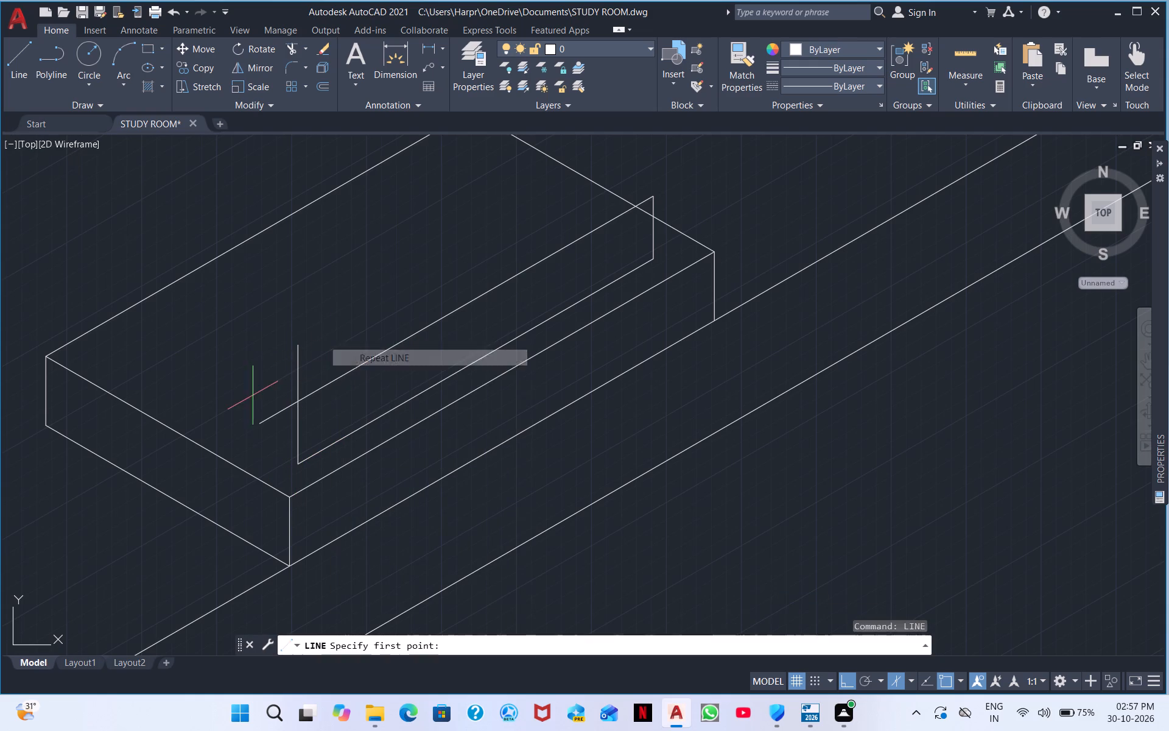
pyautogui.click(292, 395)
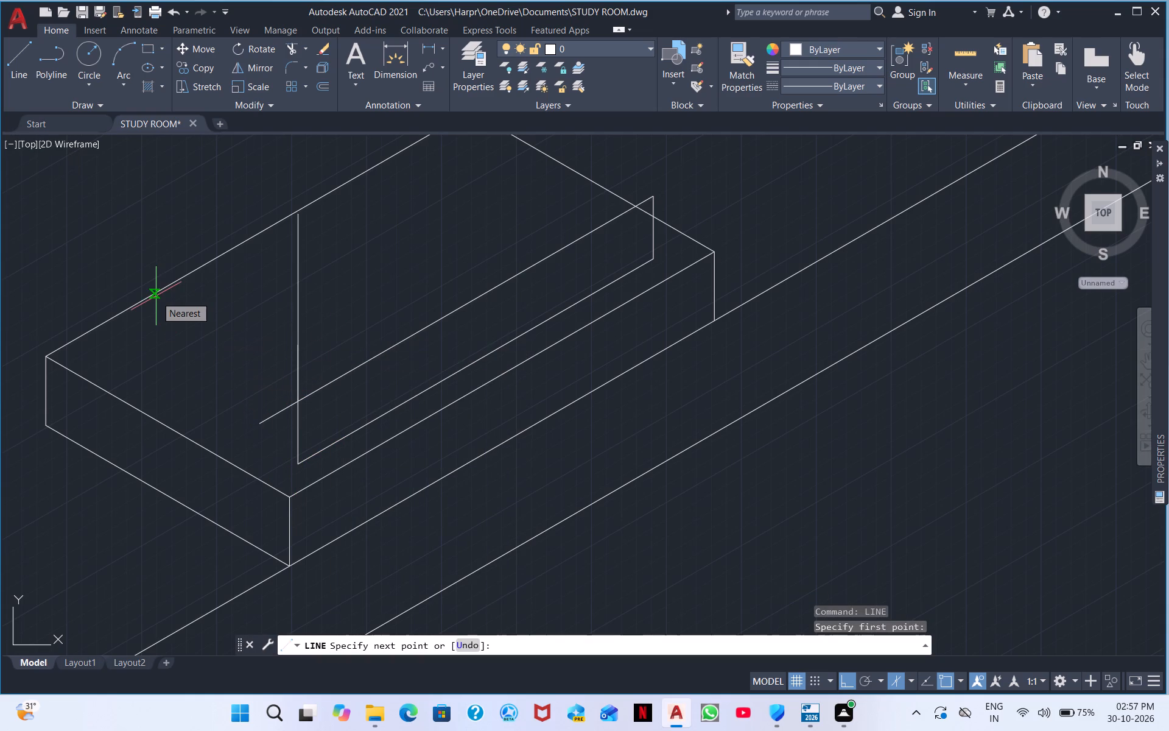
pyautogui.press('F5')
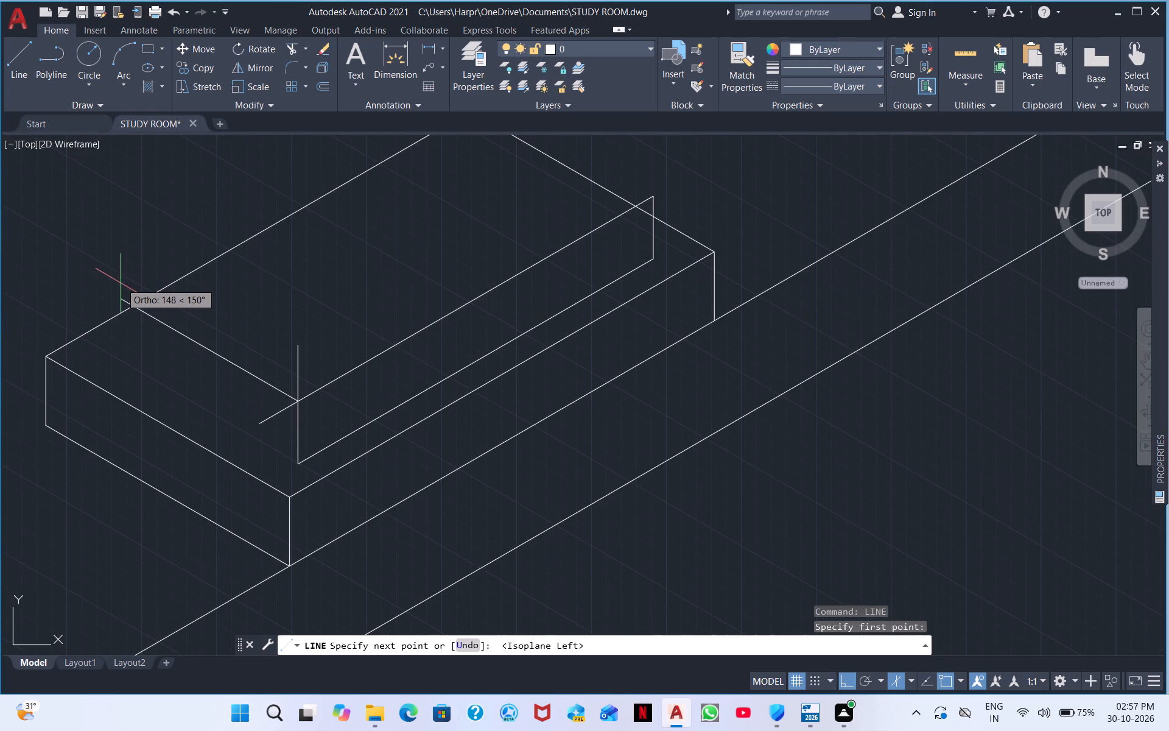
pyautogui.click(135, 302)
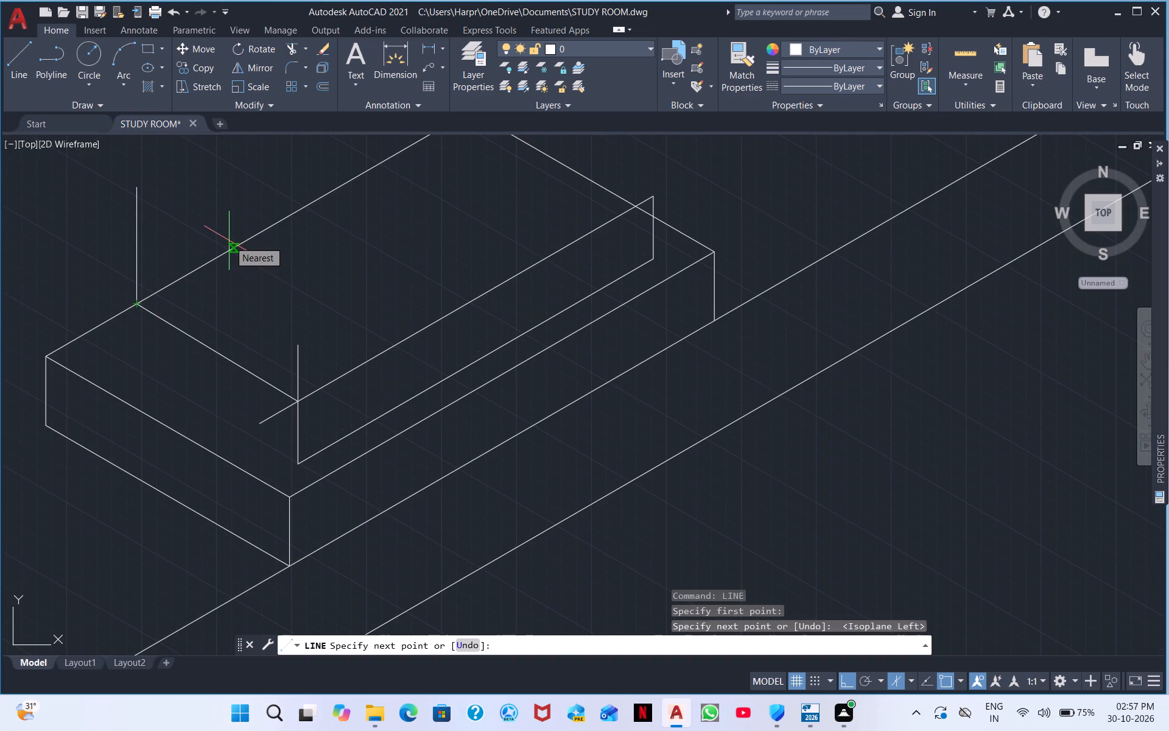
pyautogui.press('F5')
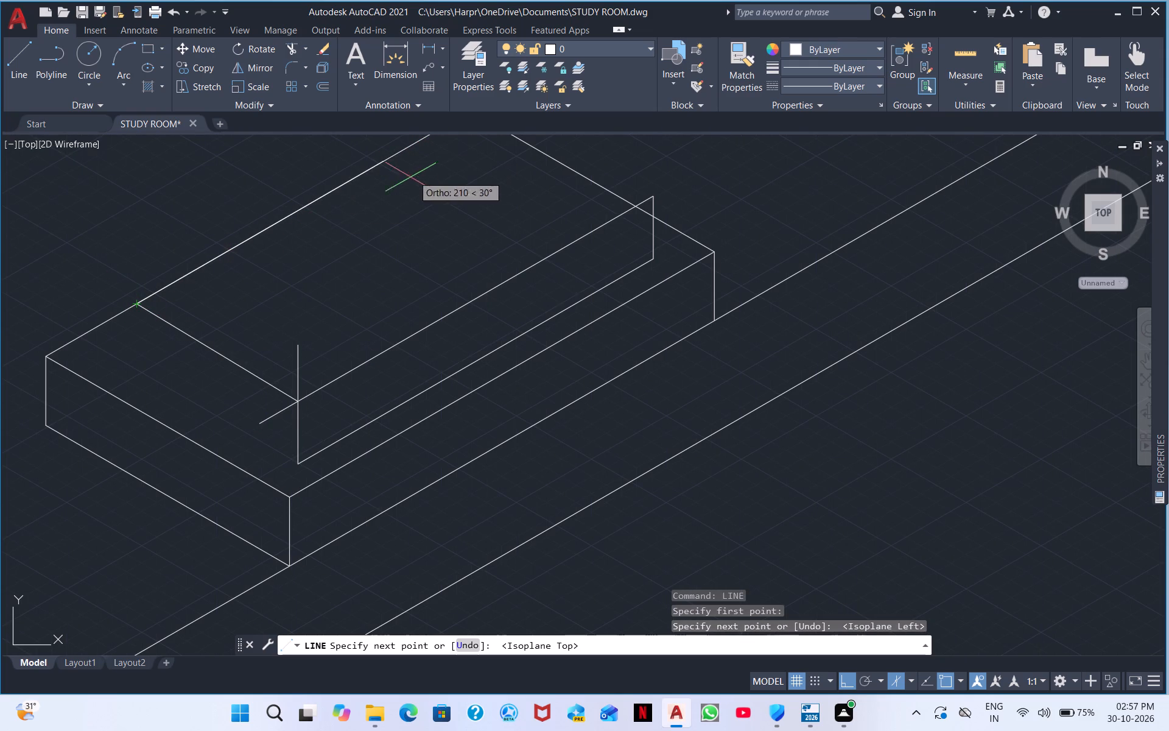
pyautogui.press('Escape')
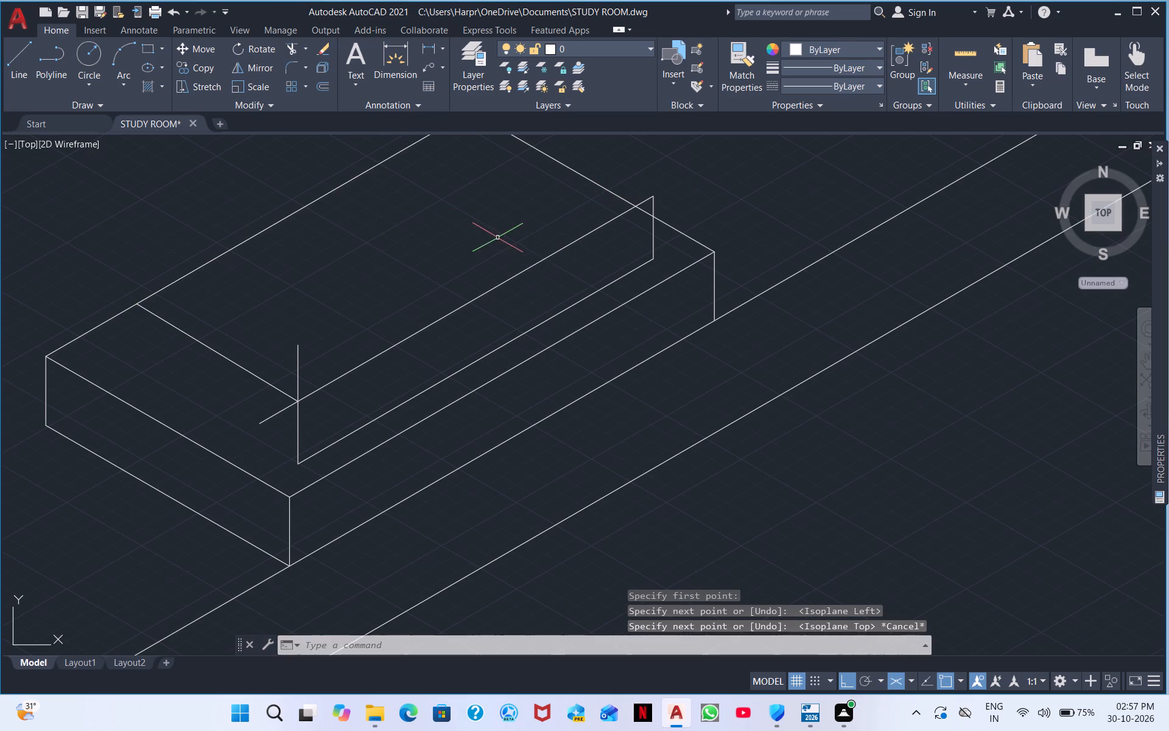
# Draw the second slab's far top edge at 150° from the far vertical's top, and its rear edge at 210° to the near top edge's end.
pyautogui.rightClick(497, 238)
pyautogui.click(547, 244)
pyautogui.moveTo(537, 230); pyautogui.dragTo(495, 386, button='middle')
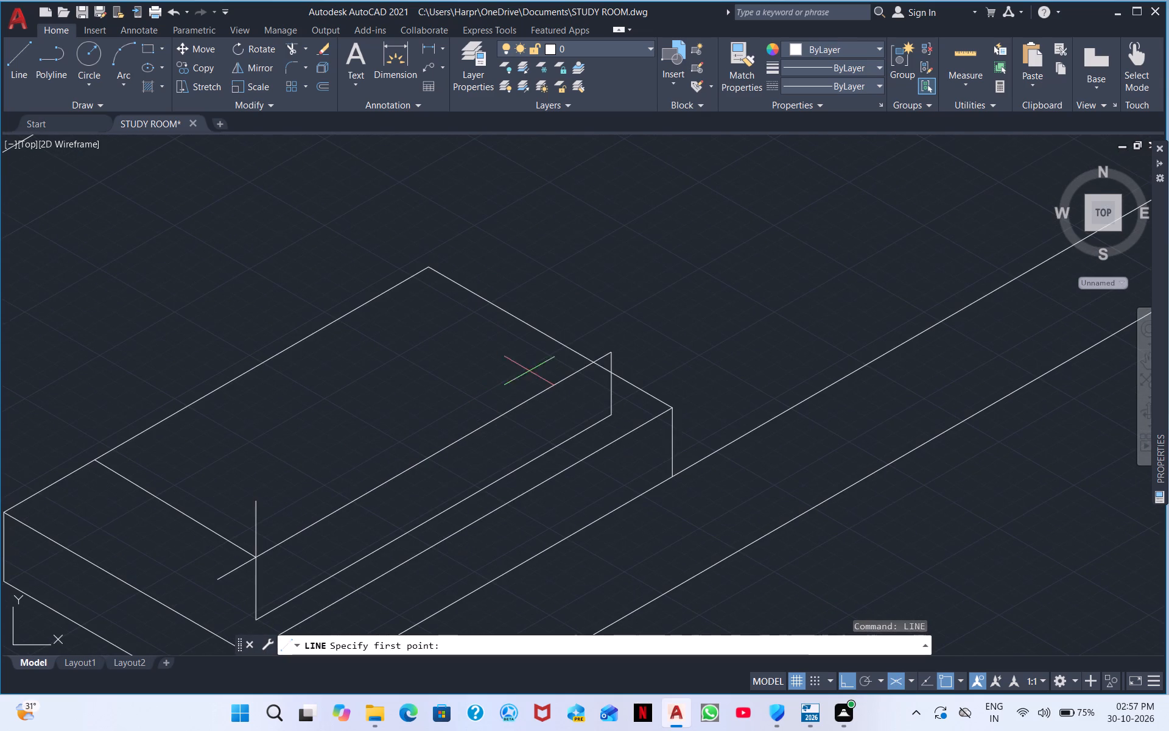
pyautogui.click(605, 347)
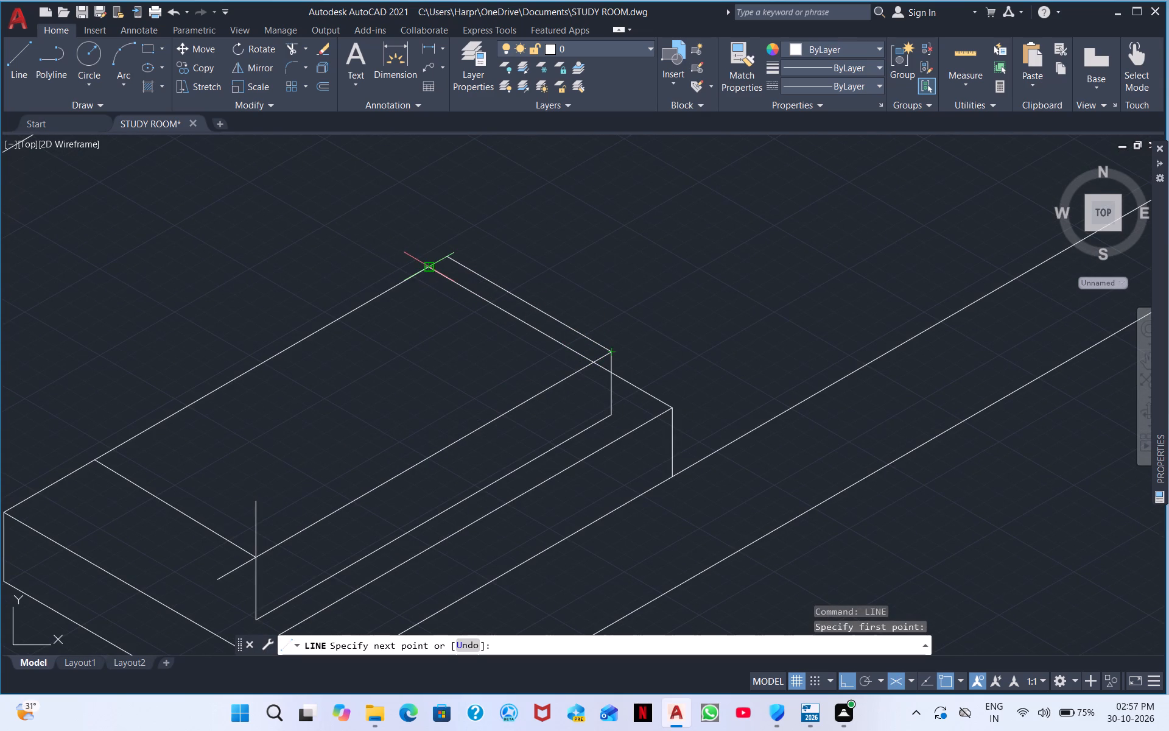
pyautogui.click(446, 249)
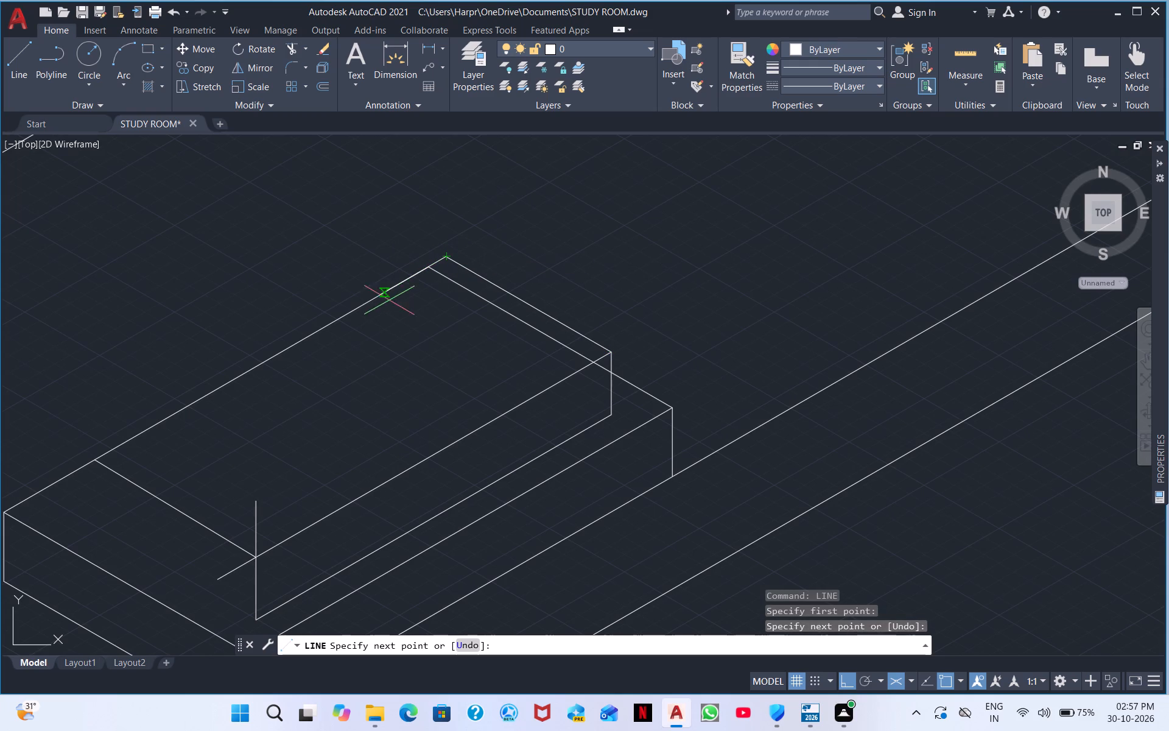
pyautogui.click(99, 461)
pyautogui.press('Escape')
# Draw the second slab's near-side bottom edge at 150° from the foot of its near vertical, extending beyond the lower box's rear edge.
pyautogui.rightClick(232, 442)
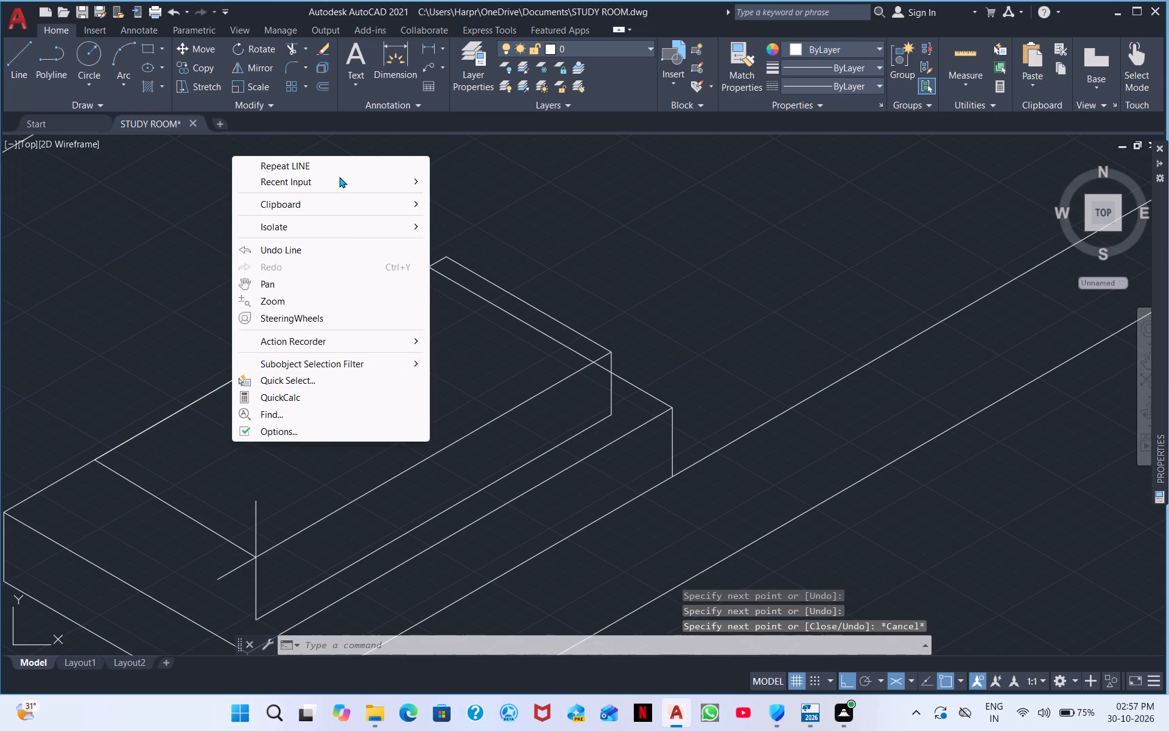
pyautogui.click(339, 164)
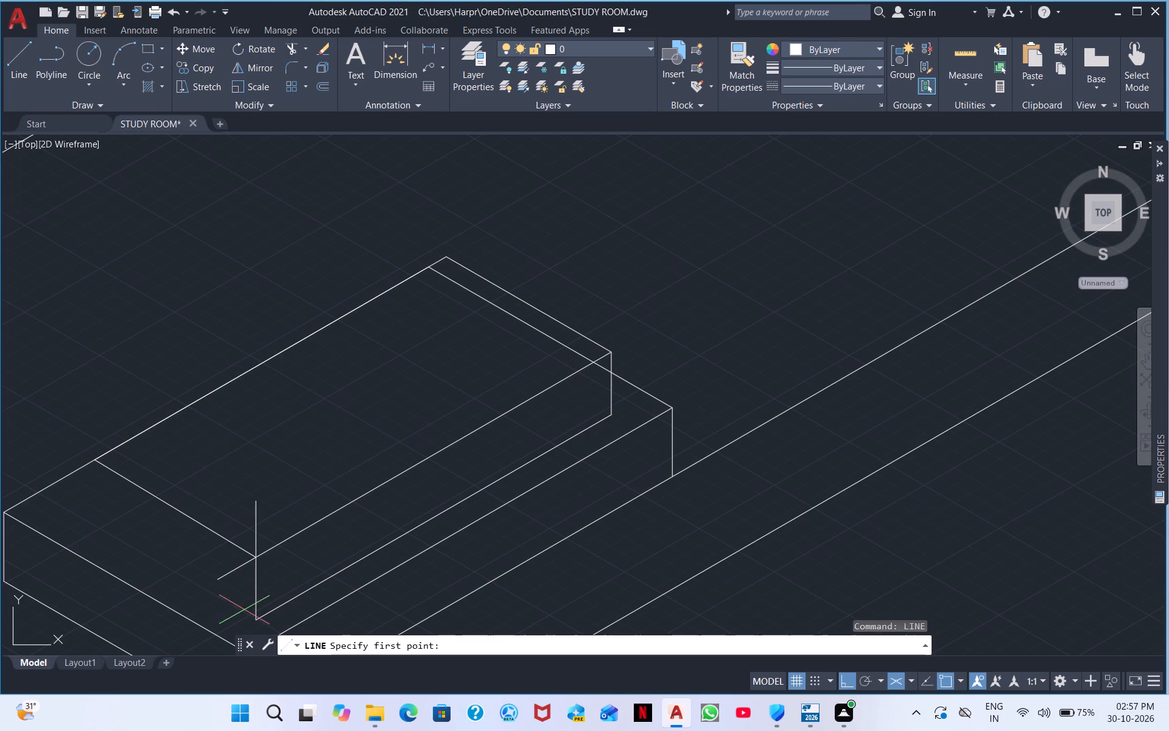
pyautogui.moveTo(250, 618); pyautogui.dragTo(233, 608)
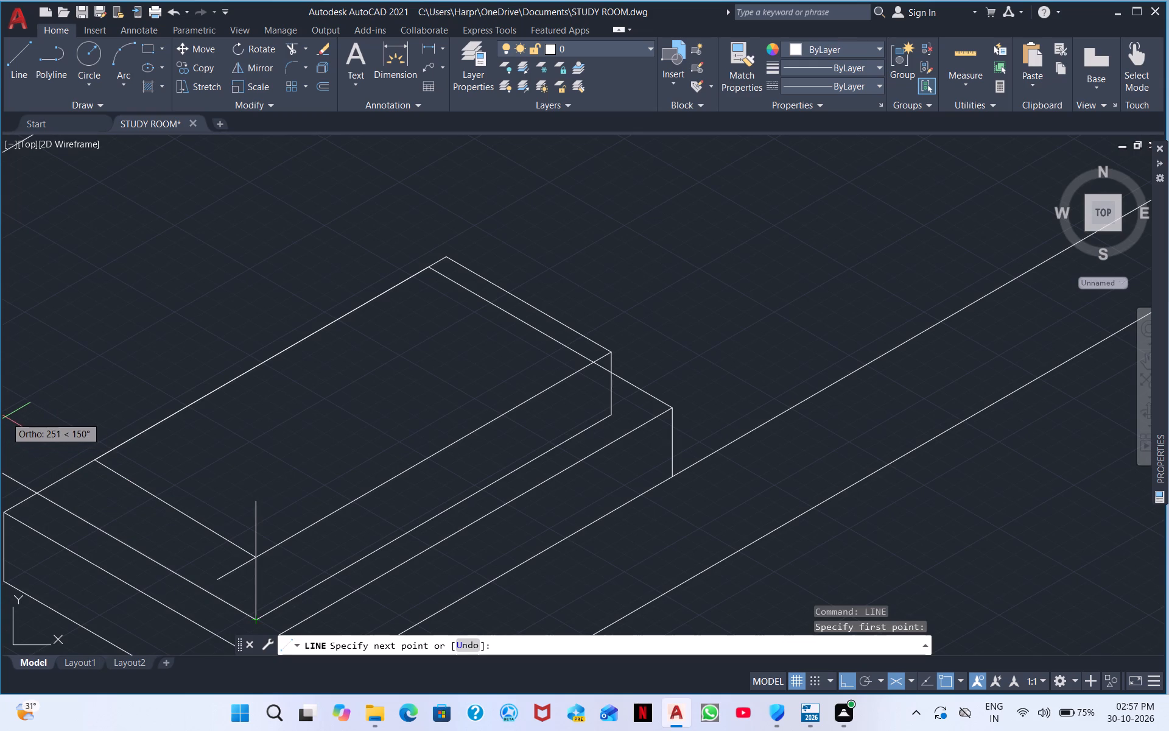
pyautogui.click(5, 408)
pyautogui.press('Escape')
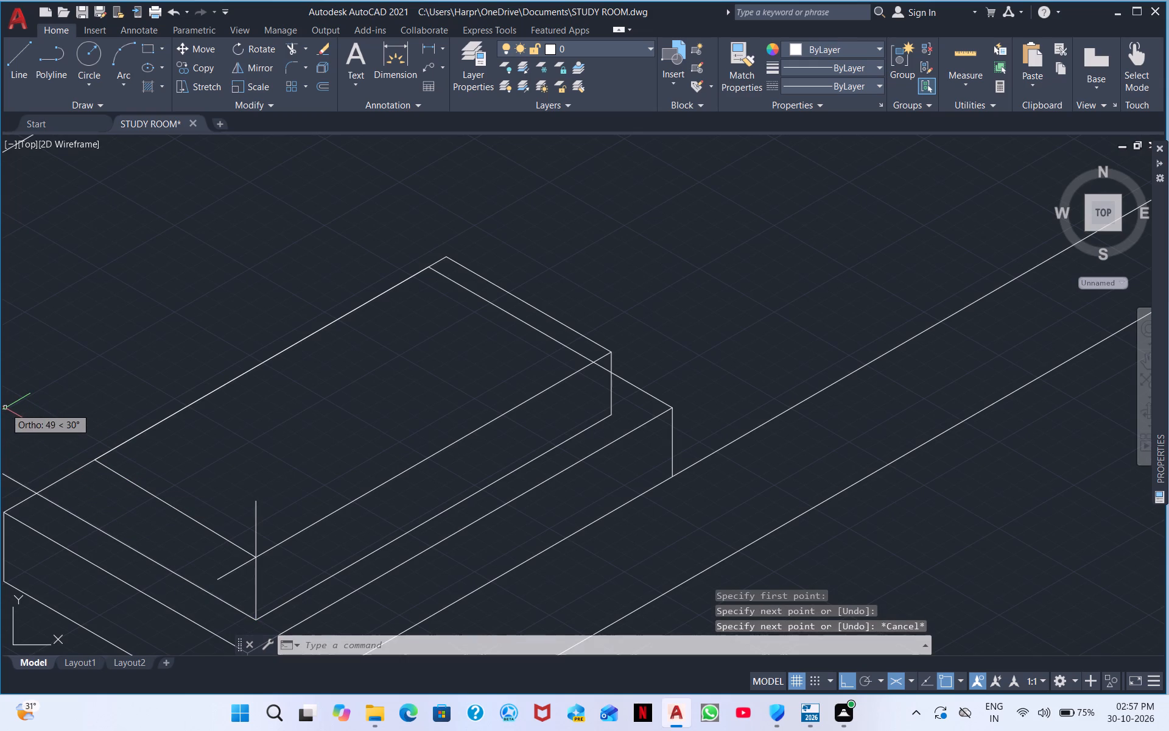
# Draw a vertical line down from the second slab's near rear top corner, extending past its near-side bottom edge.
pyautogui.rightClick(265, 391)
pyautogui.click(309, 400)
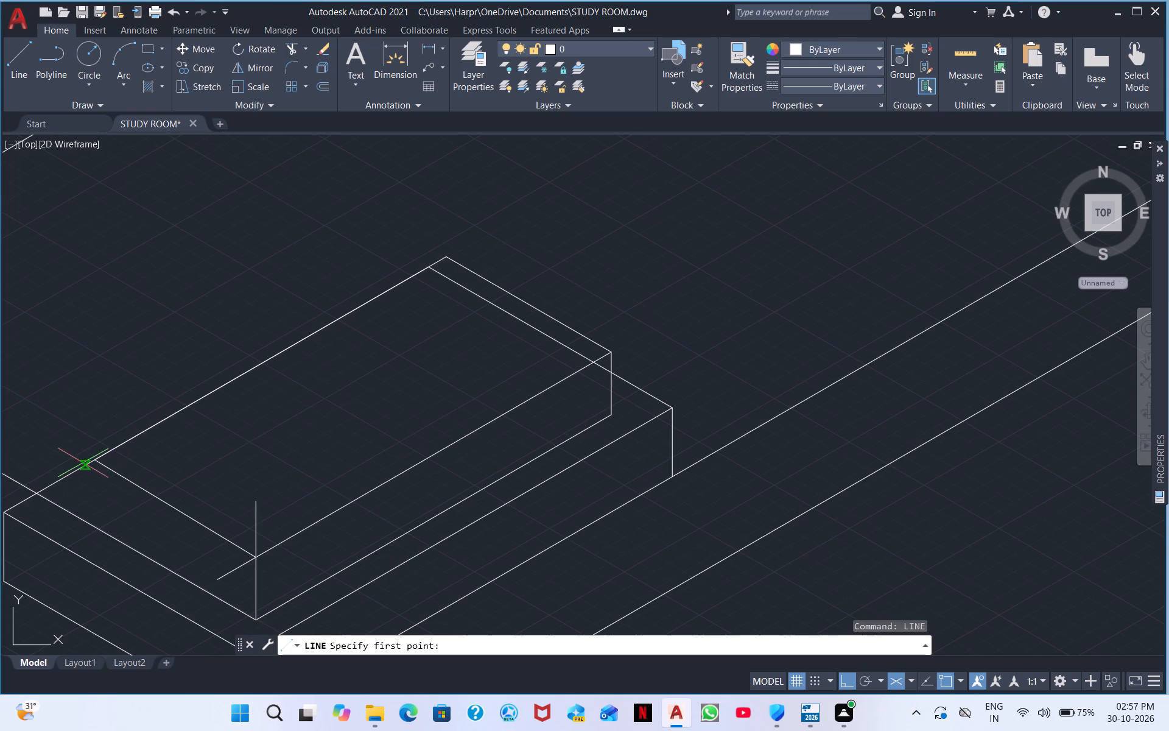
pyautogui.click(89, 459)
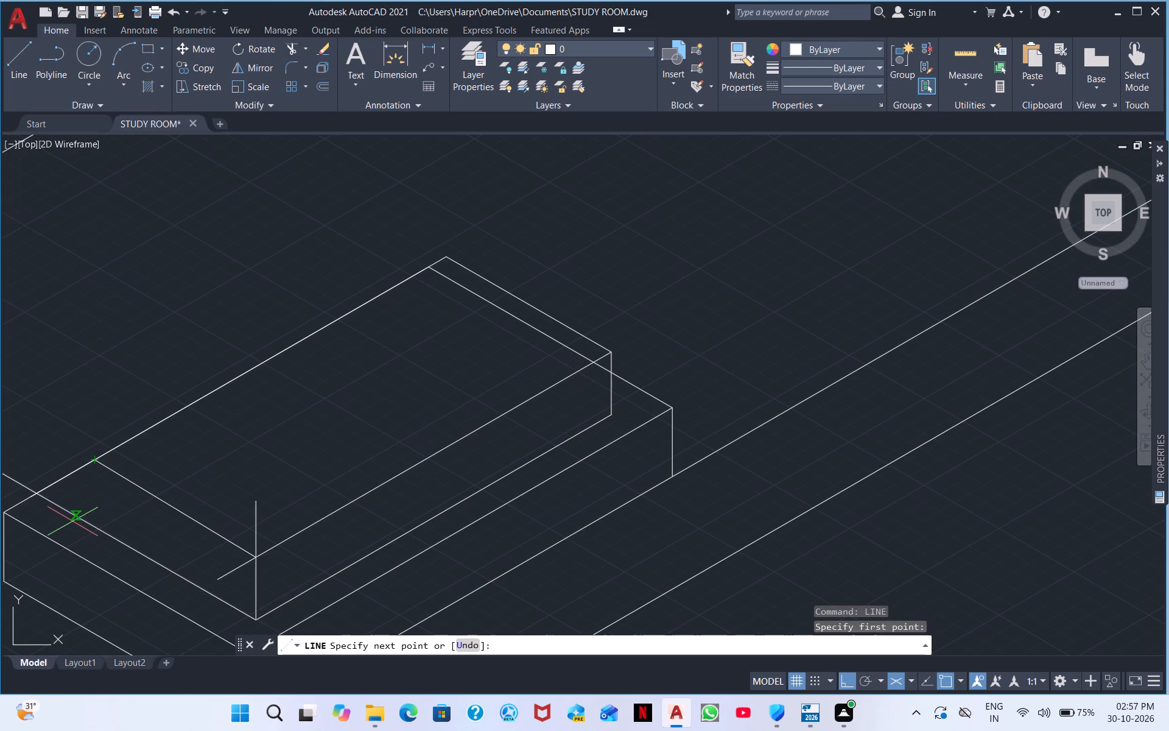
pyautogui.press('F5')
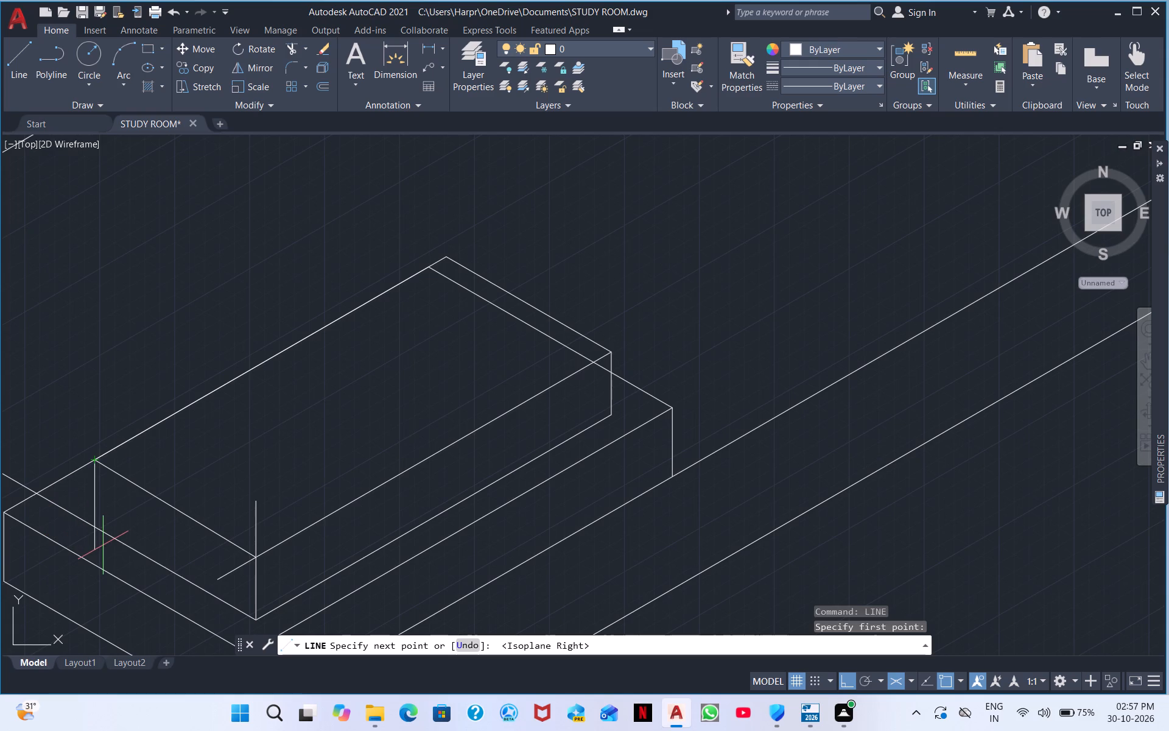
pyautogui.click(103, 545)
pyautogui.press('Escape')
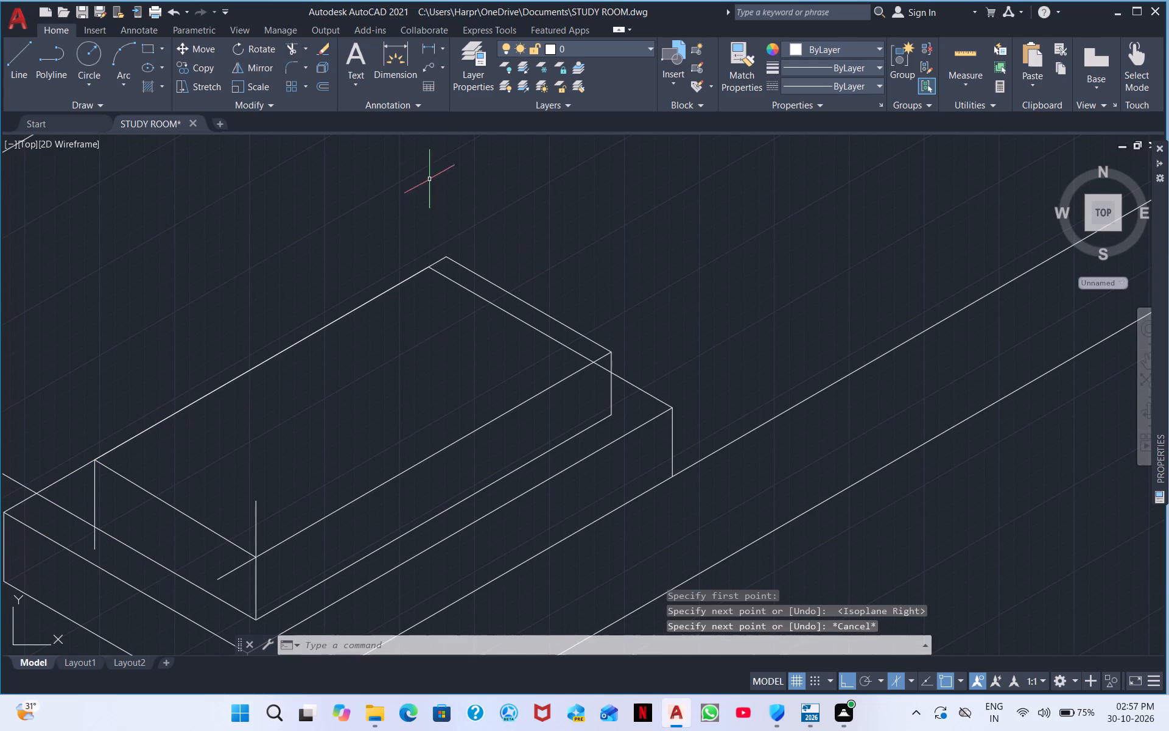
# Trim the overshooting line ends at the second slab's near front top corner and at its near rear bottom corner.
pyautogui.click(289, 47)
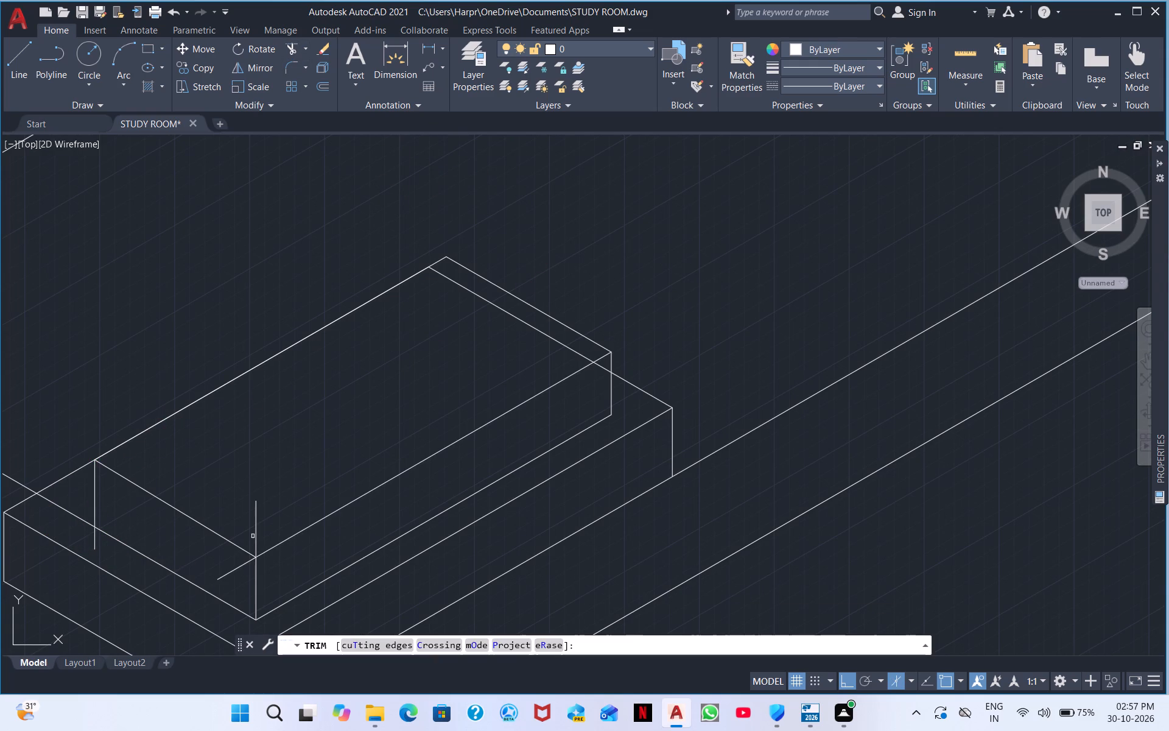
pyautogui.moveTo(253, 534); pyautogui.dragTo(262, 531)
pyautogui.click(264, 529)
pyautogui.moveTo(234, 567); pyautogui.dragTo(234, 568)
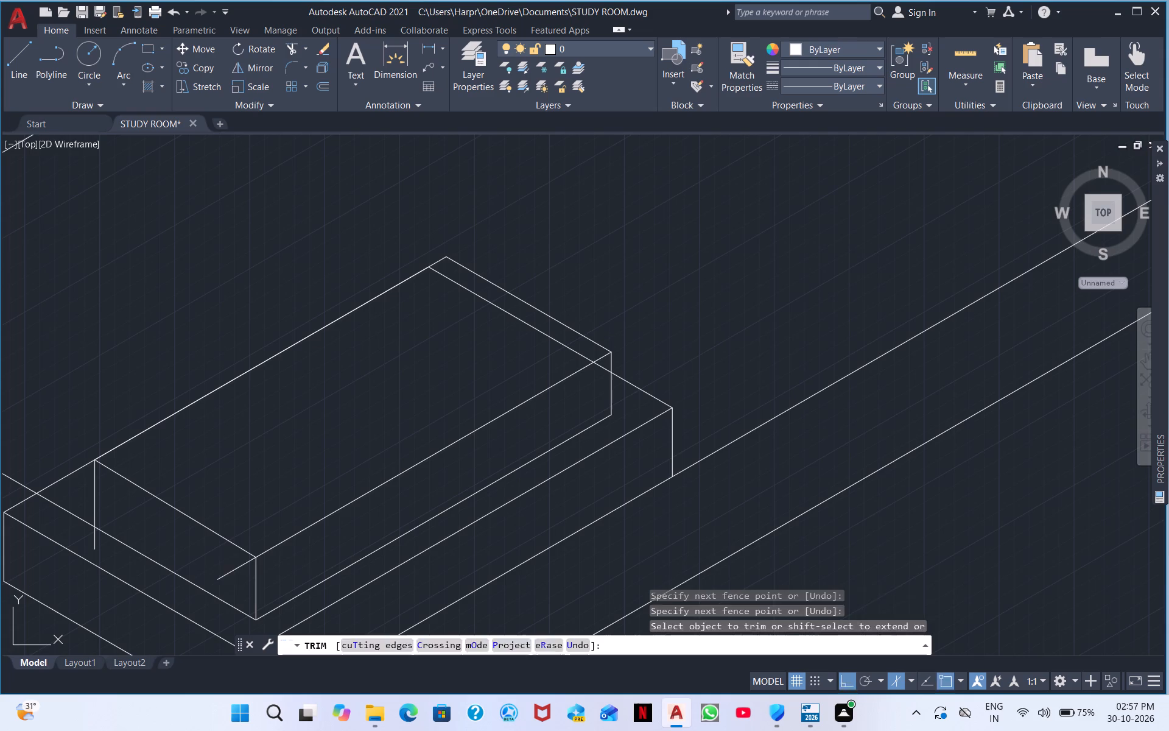
pyautogui.moveTo(234, 568); pyautogui.dragTo(240, 584)
pyautogui.moveTo(84, 538); pyautogui.dragTo(90, 542)
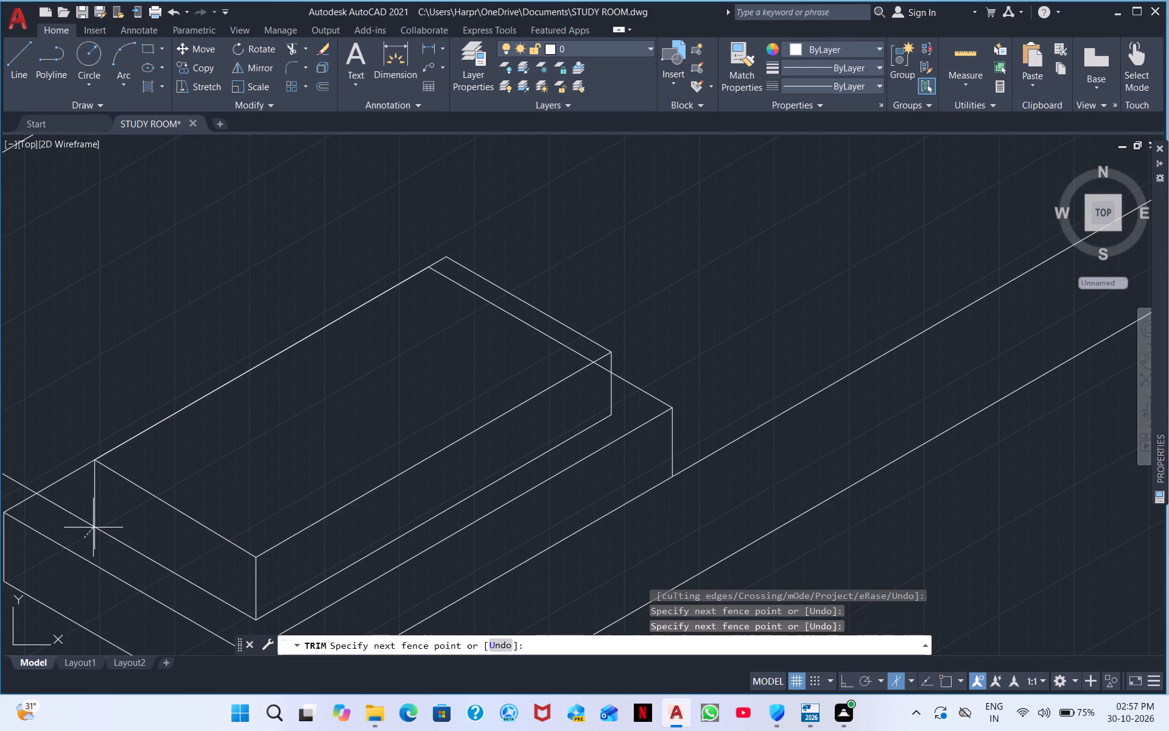
pyautogui.click(83, 520)
pyautogui.moveTo(96, 546); pyautogui.dragTo(90, 546)
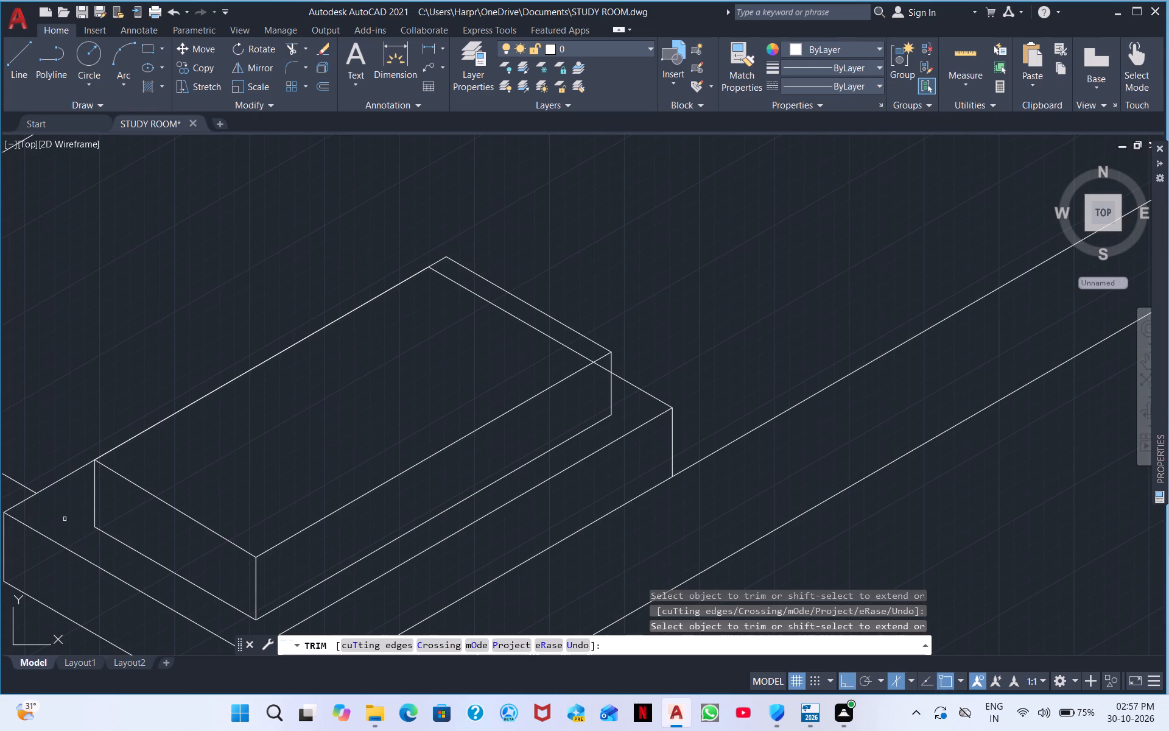
pyautogui.moveTo(12, 478); pyautogui.dragTo(30, 465)
# Trim the portion of the lower box's far top edge that the second slab hides, and end the trimming.
pyautogui.moveTo(519, 309); pyautogui.dragTo(504, 339)
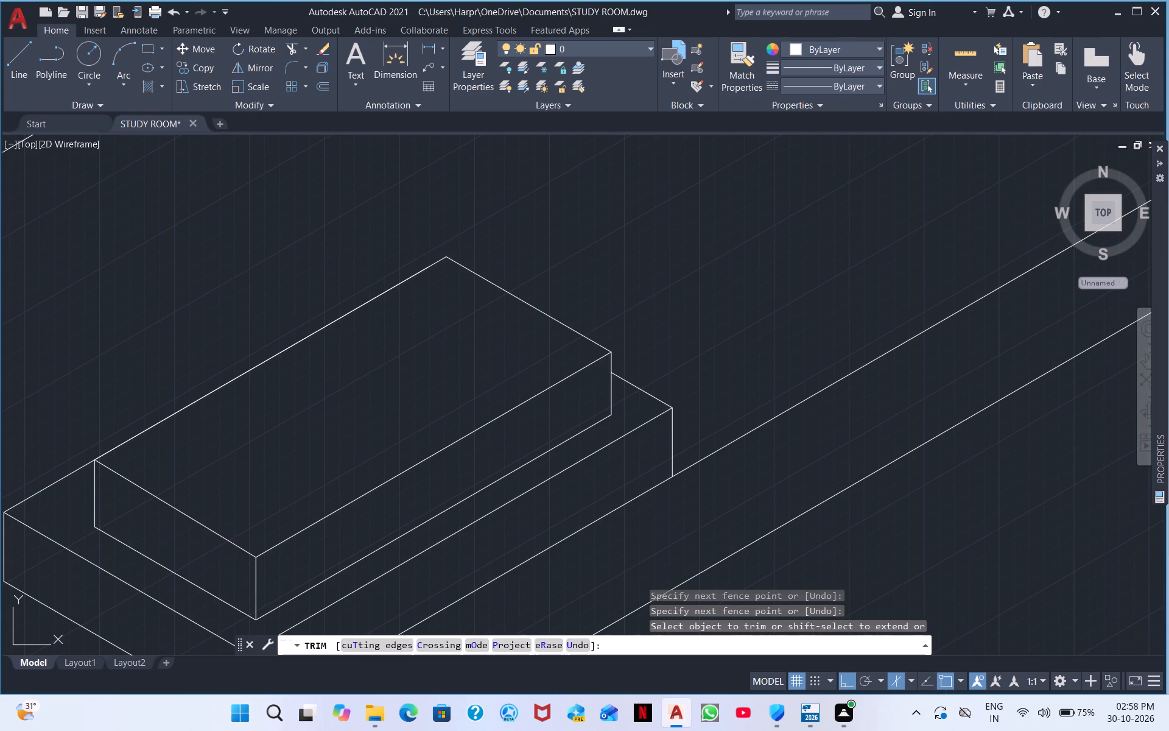
pyautogui.click(603, 370)
pyautogui.scroll(-1, 485, 440)
pyautogui.moveTo(563, 433); pyautogui.dragTo(325, 382, button='middle')
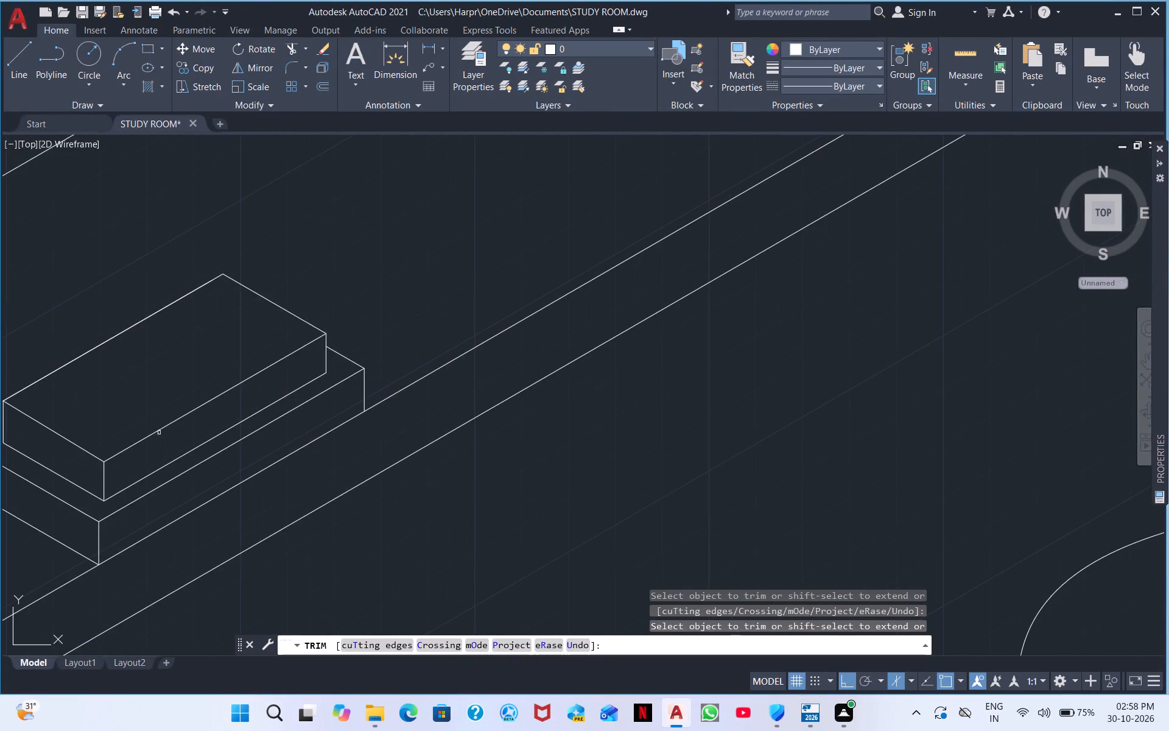
pyautogui.moveTo(149, 435); pyautogui.dragTo(437, 351, button='middle')
pyautogui.scroll(1, 327, 369)
pyautogui.scroll(2, 277, 378)
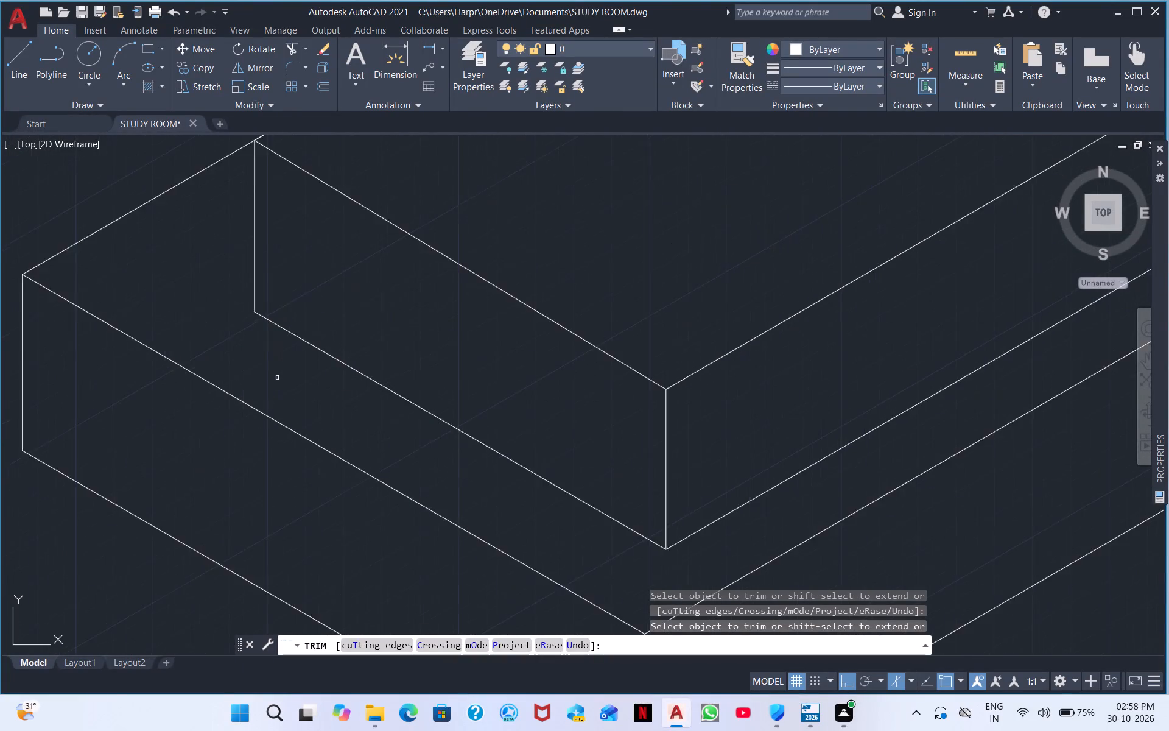
pyautogui.scroll(-3, 285, 377)
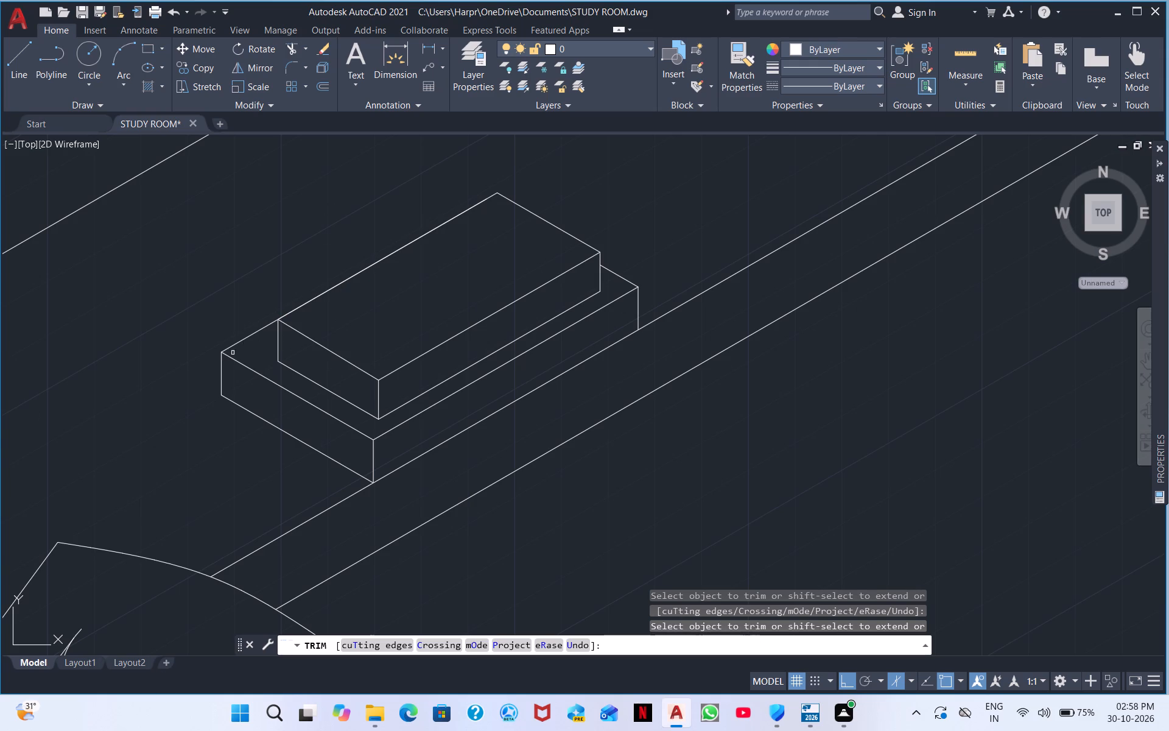
pyautogui.scroll(-1, 233, 255)
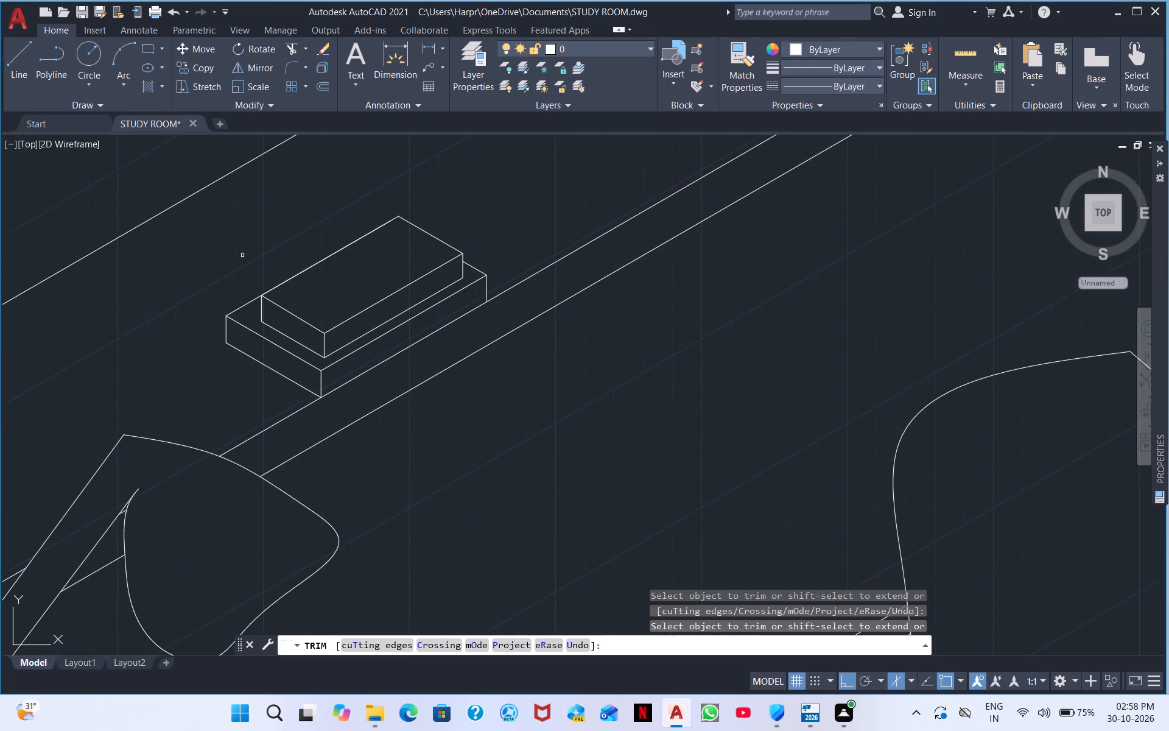
pyautogui.rightClick(342, 324)
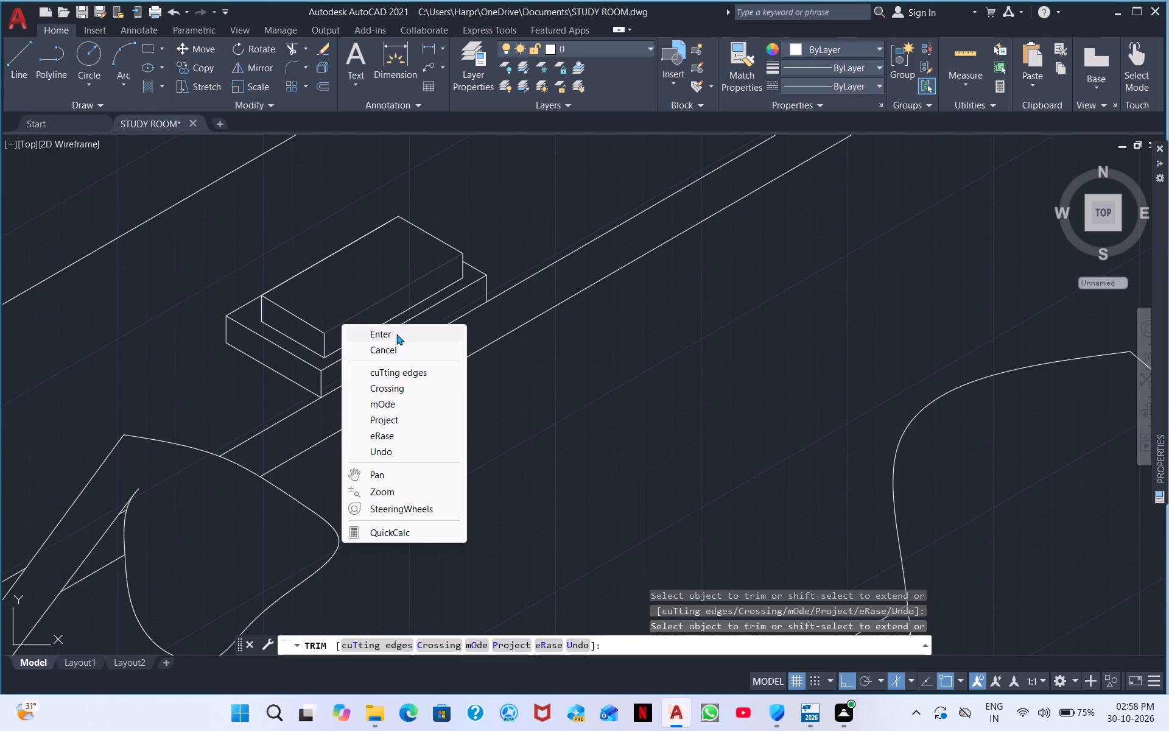
pyautogui.click(434, 348)
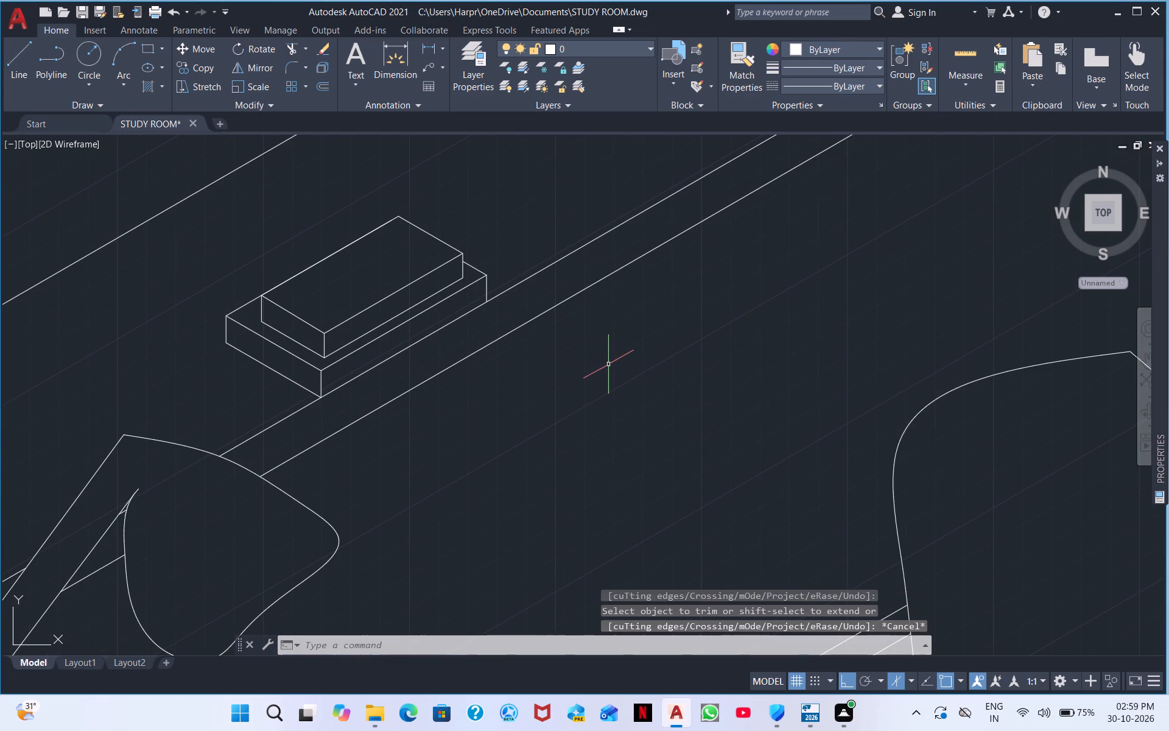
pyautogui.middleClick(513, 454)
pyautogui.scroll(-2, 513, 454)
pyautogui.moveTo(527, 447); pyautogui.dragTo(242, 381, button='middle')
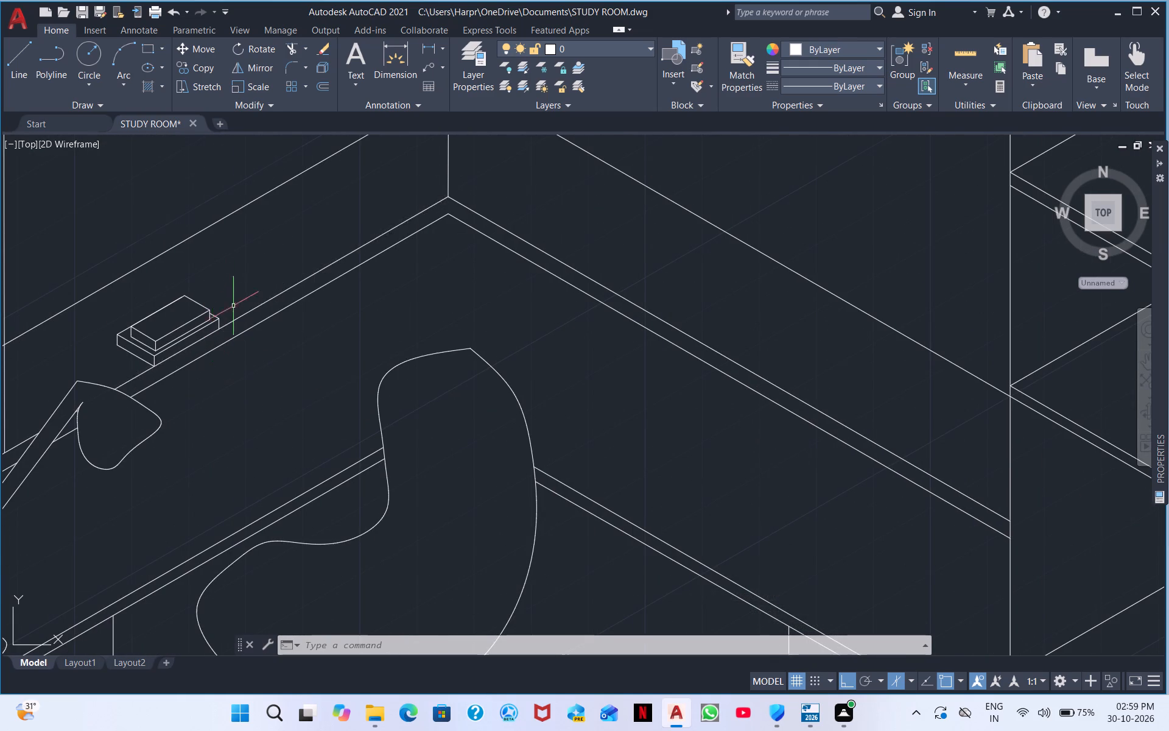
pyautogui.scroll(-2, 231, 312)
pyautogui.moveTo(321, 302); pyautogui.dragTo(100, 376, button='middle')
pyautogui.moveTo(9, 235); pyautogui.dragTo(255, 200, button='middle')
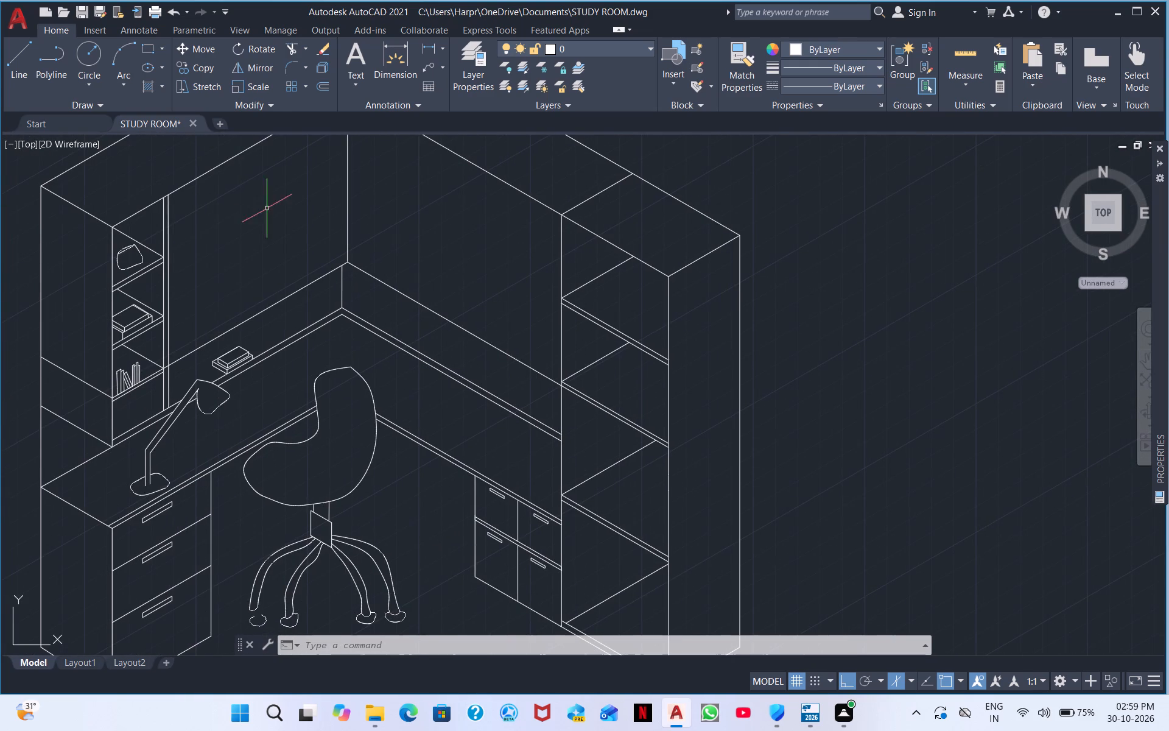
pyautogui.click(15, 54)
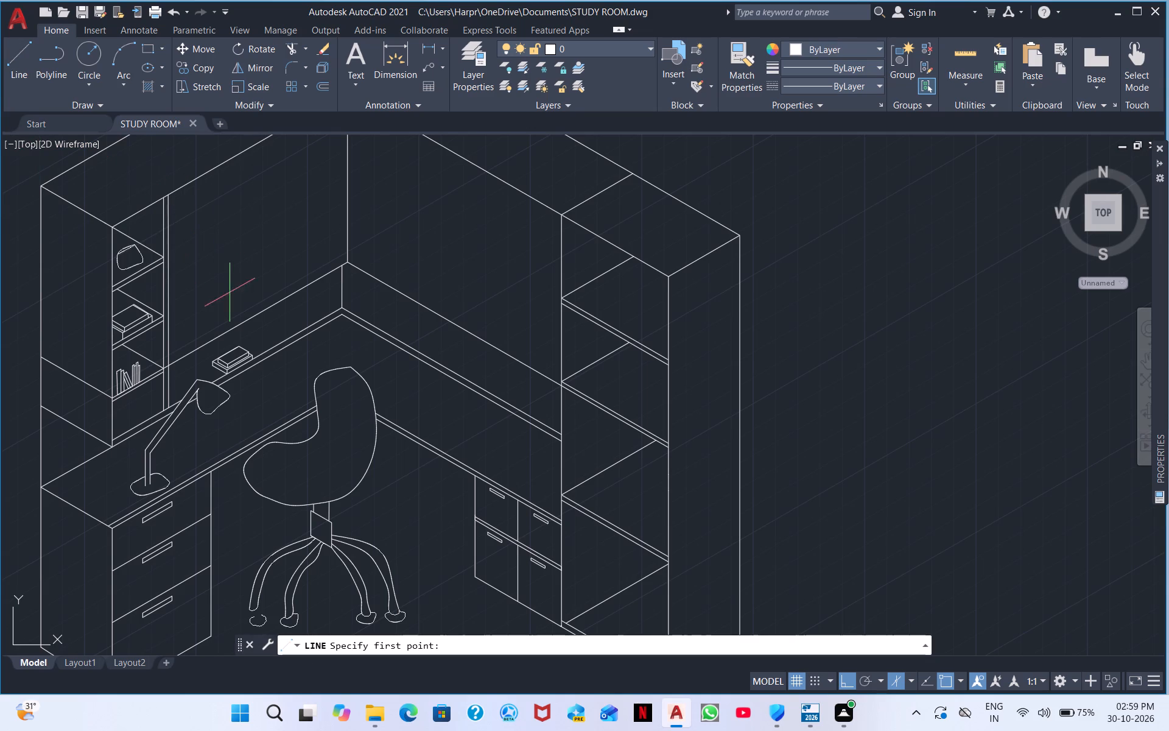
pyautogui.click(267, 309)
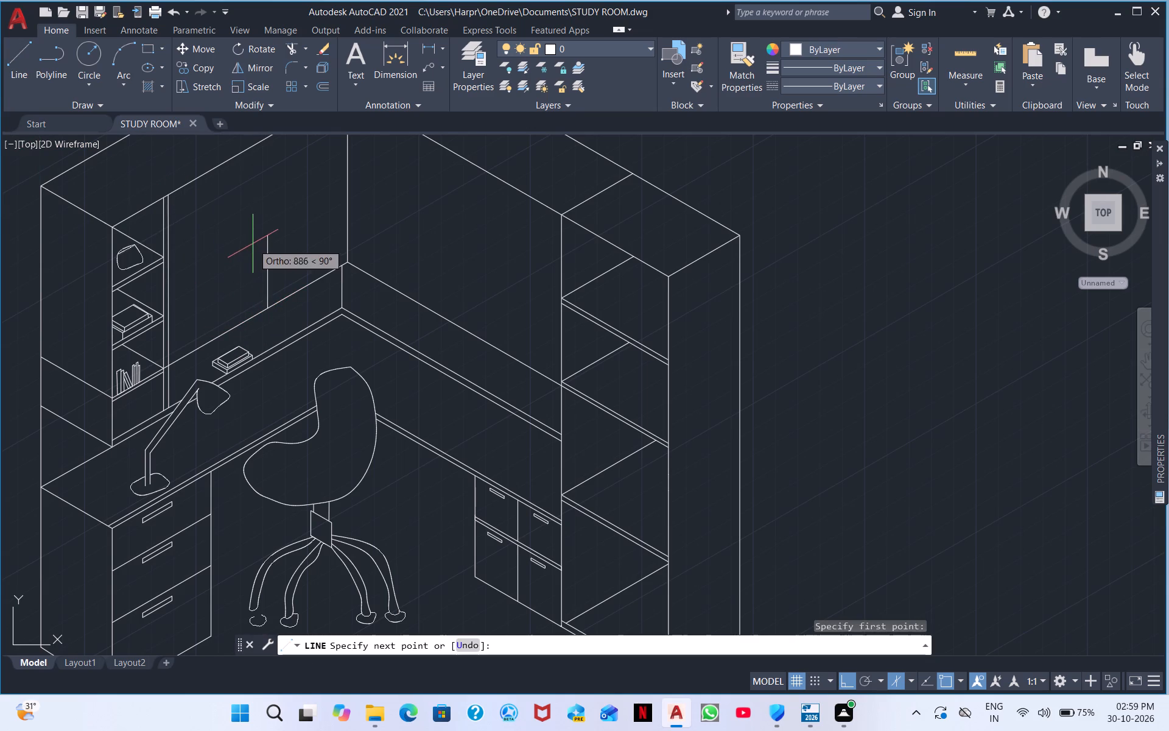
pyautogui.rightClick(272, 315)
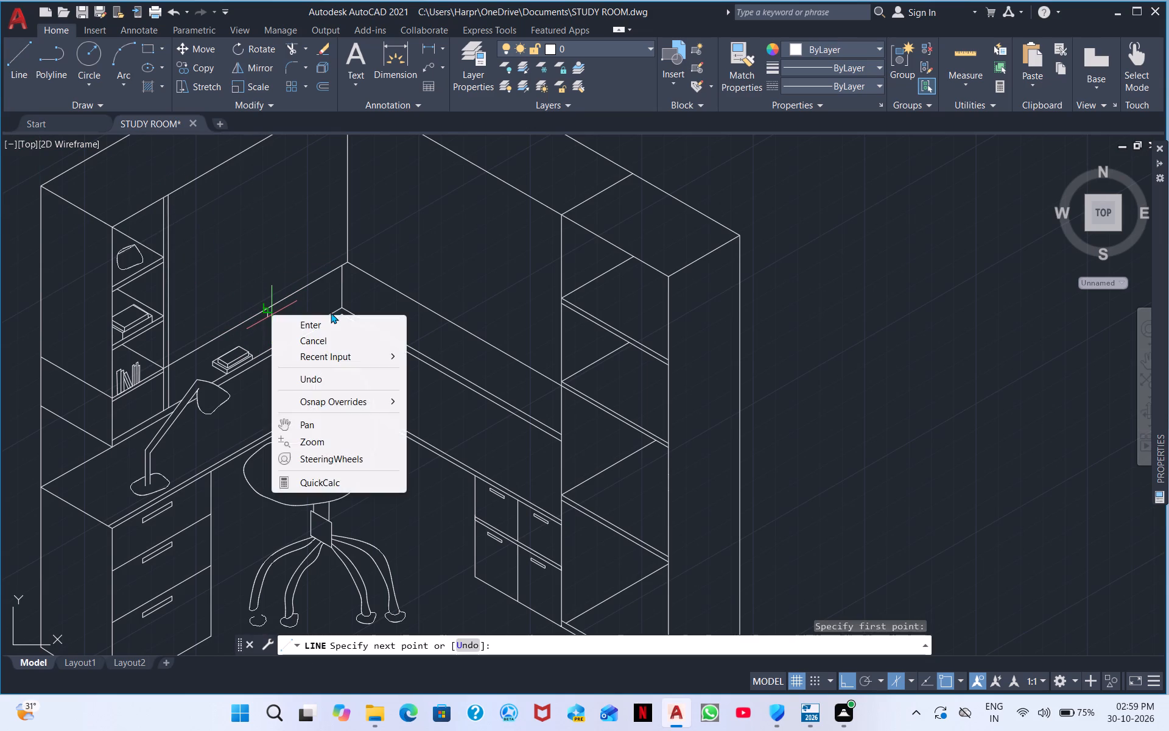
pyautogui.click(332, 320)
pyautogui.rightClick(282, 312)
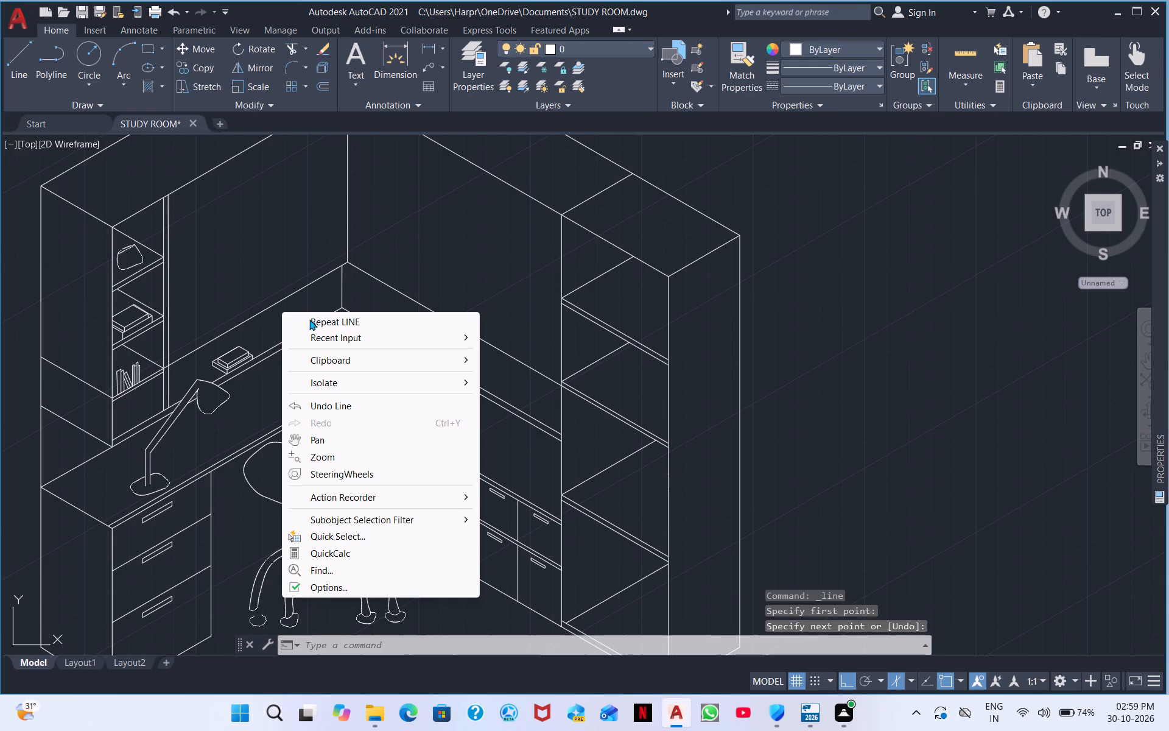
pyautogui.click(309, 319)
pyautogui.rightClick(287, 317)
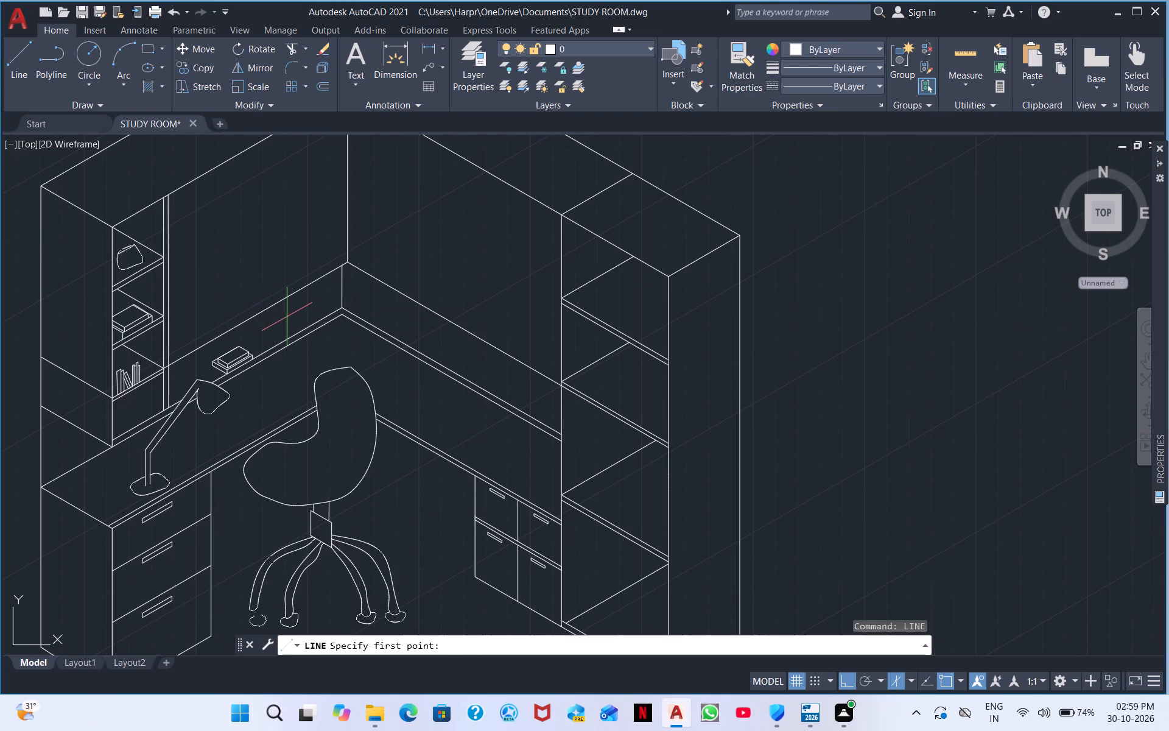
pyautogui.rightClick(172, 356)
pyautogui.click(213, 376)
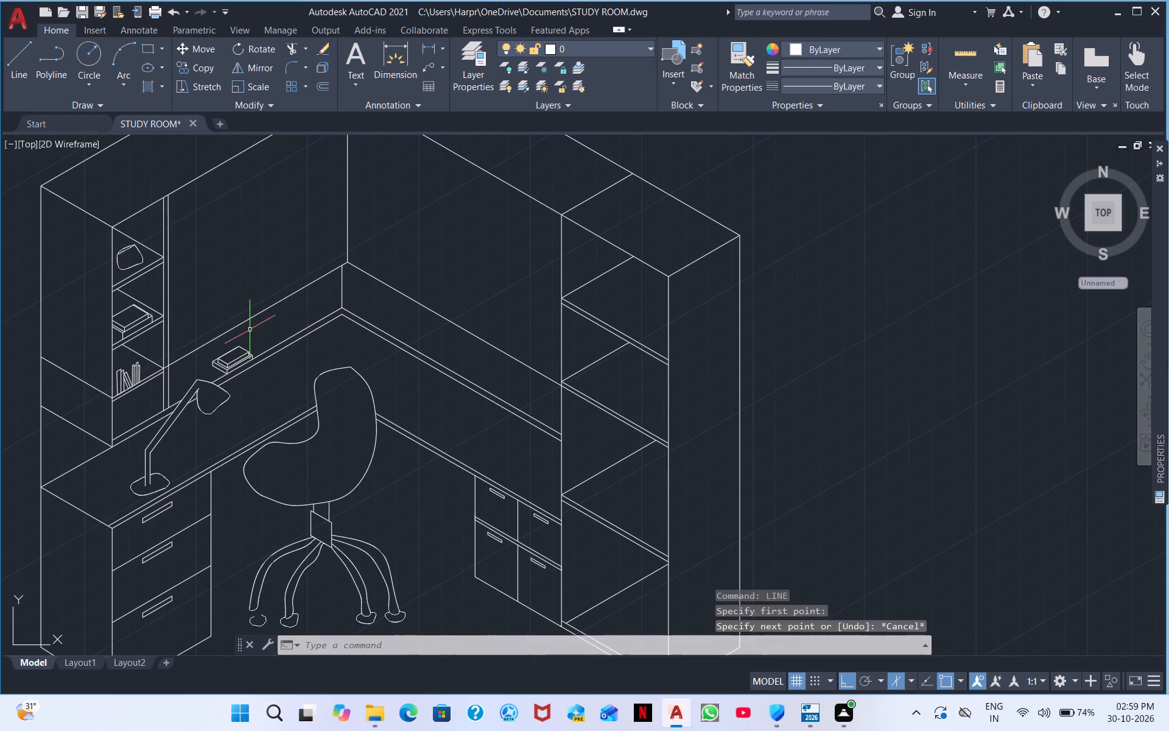
# Draw a door divider line across the wall cabinet above the desk lamp, from its front bottom edge to its top edge.
pyautogui.rightClick(250, 328)
pyautogui.click(307, 337)
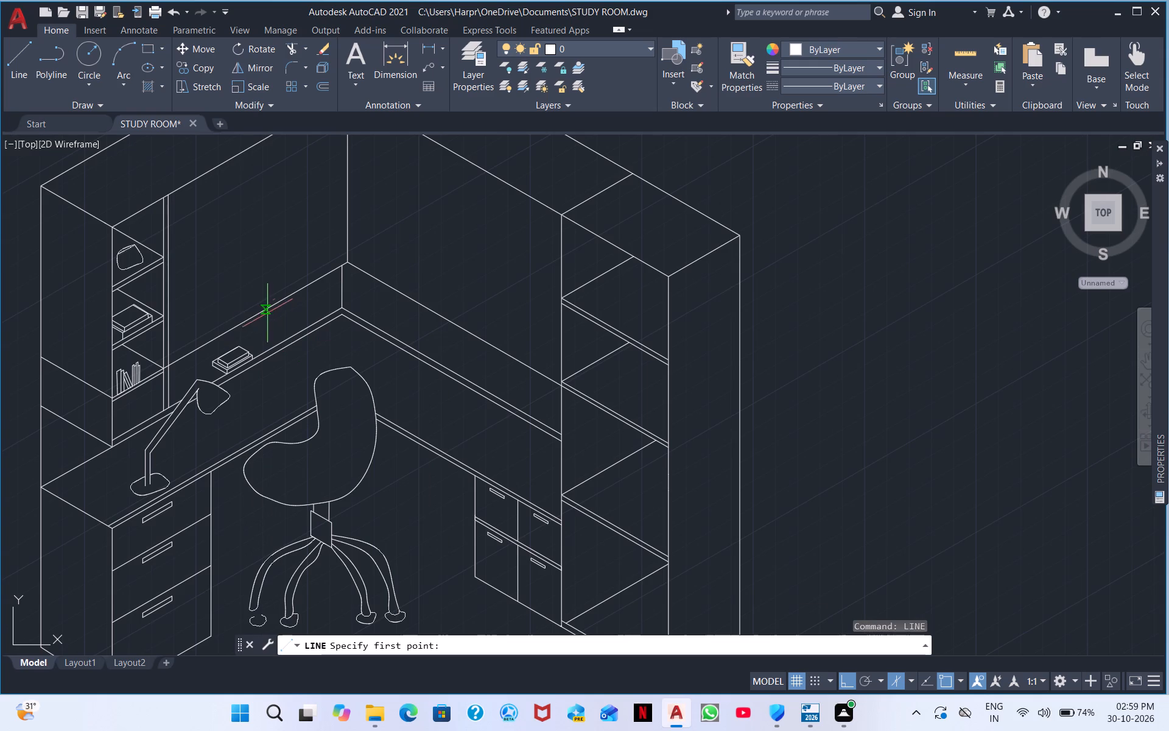
pyautogui.click(256, 313)
pyautogui.moveTo(226, 205); pyautogui.dragTo(238, 348, button='middle')
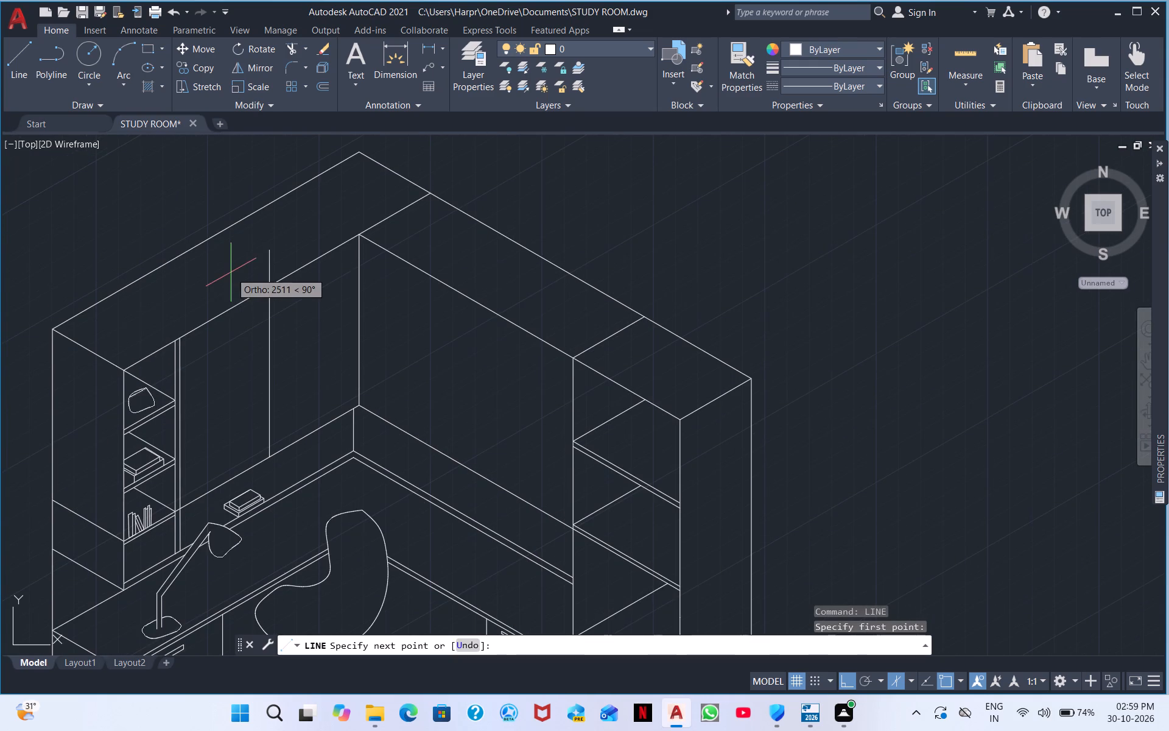
pyautogui.click(267, 287)
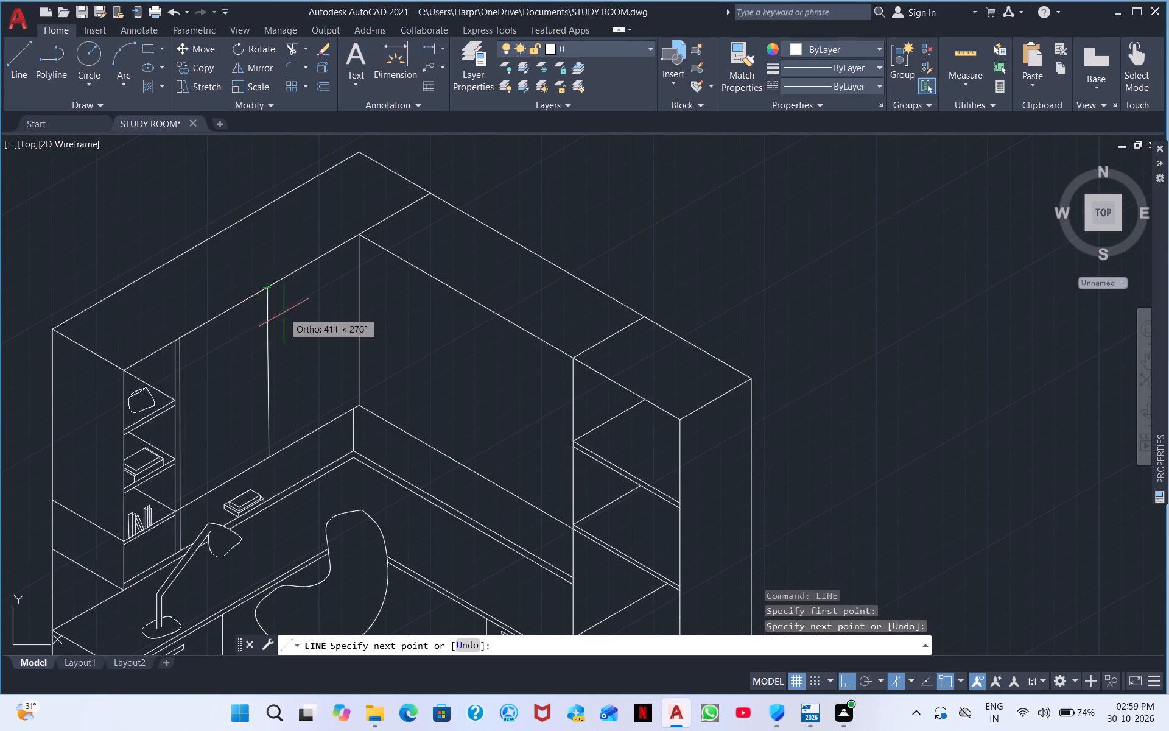
pyautogui.rightClick(287, 314)
pyautogui.click(325, 322)
# Draw a vertical door divider about 2220 long from the bottom-edge midpoint of the wall cabinet beside the tall bookshelf, extending past its top edge.
pyautogui.rightClick(388, 345)
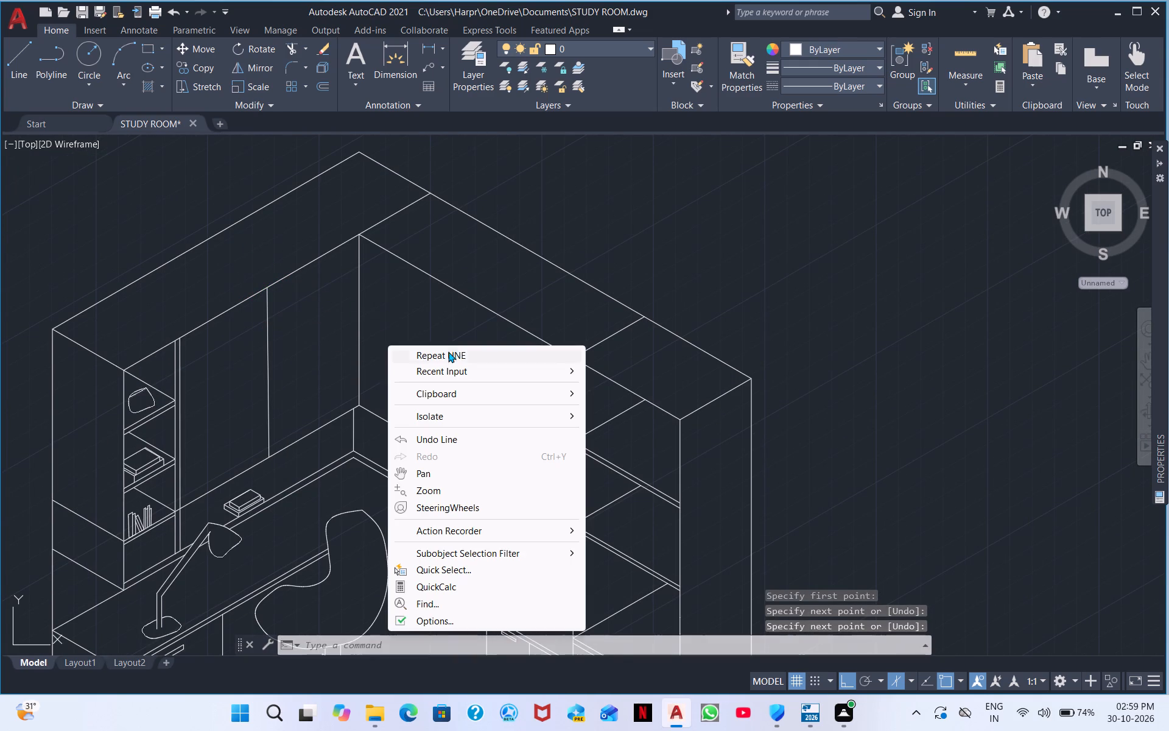
pyautogui.click(448, 355)
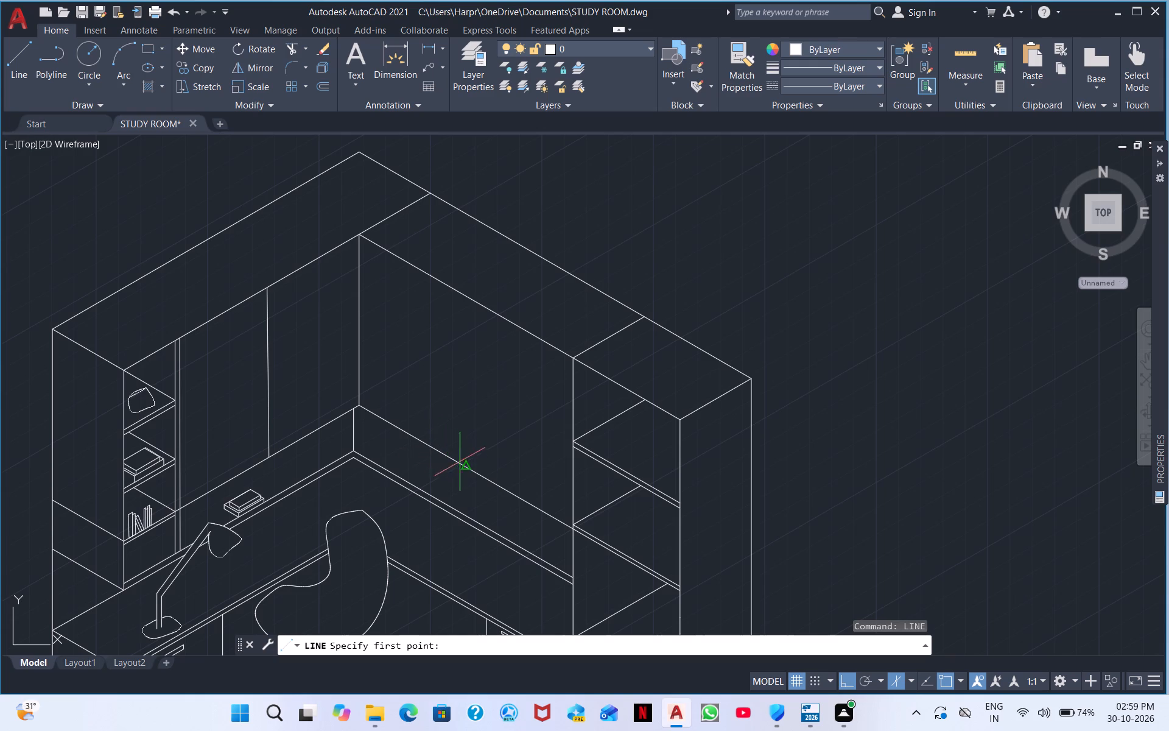
pyautogui.click(465, 465)
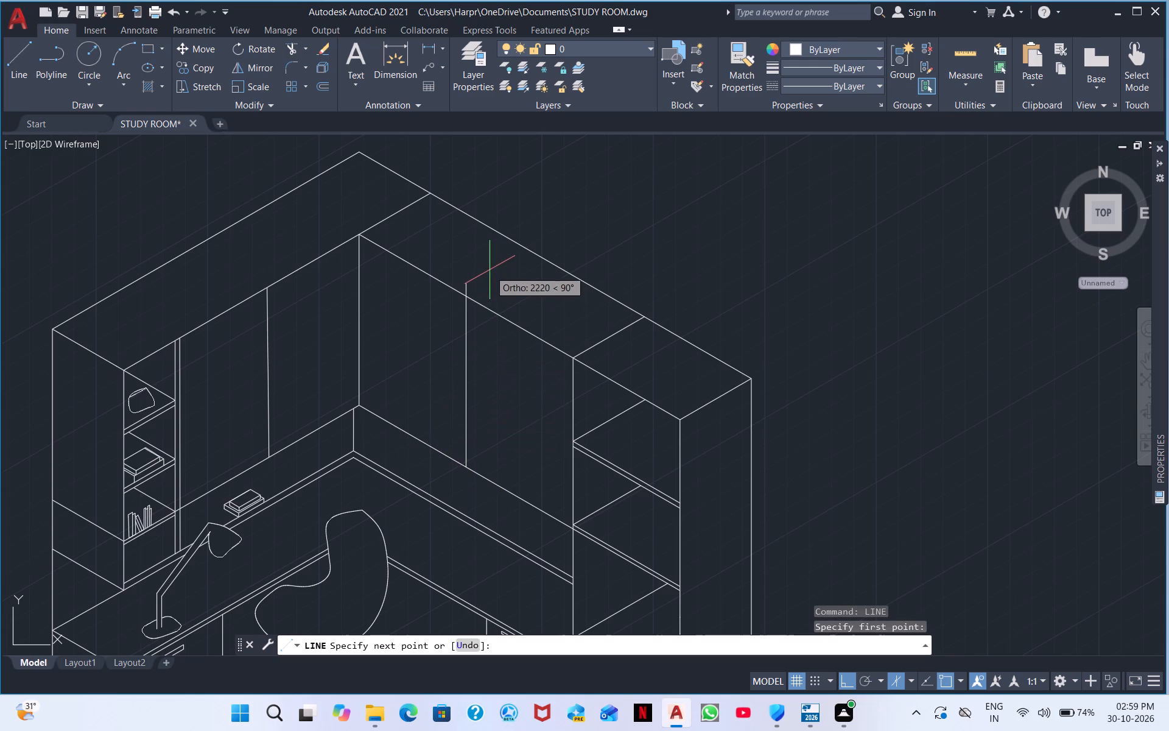
pyautogui.click(488, 270)
pyautogui.rightClick(536, 301)
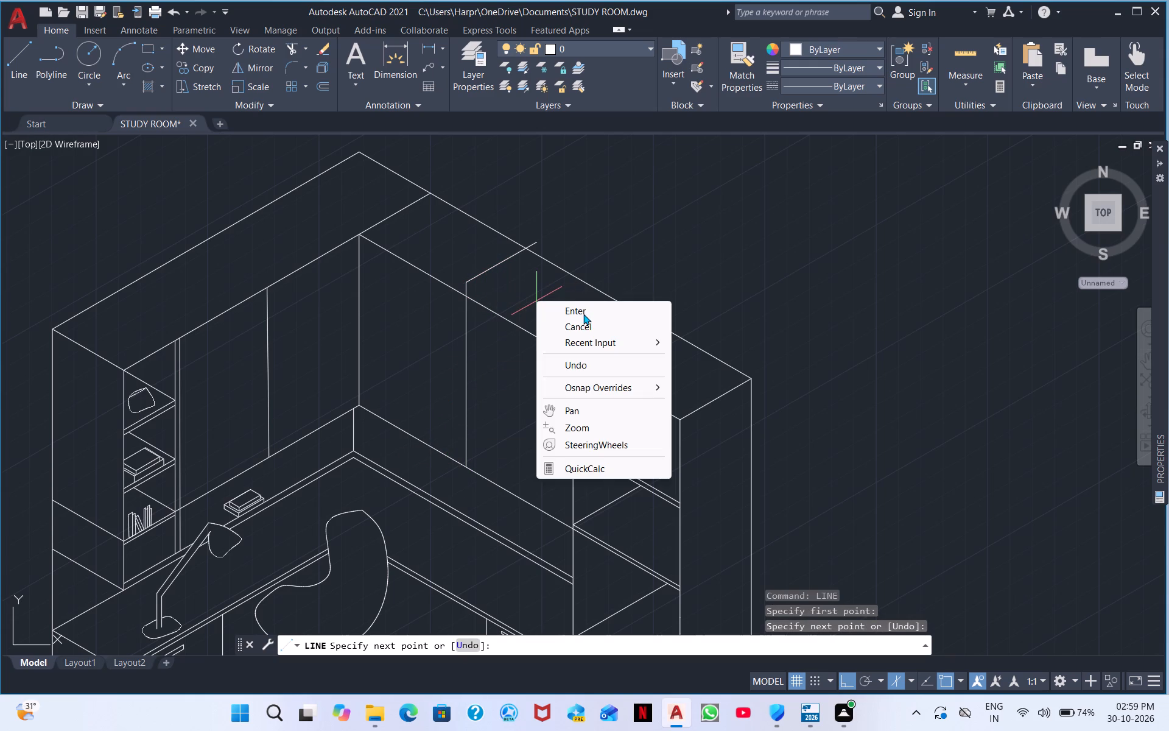
pyautogui.click(583, 313)
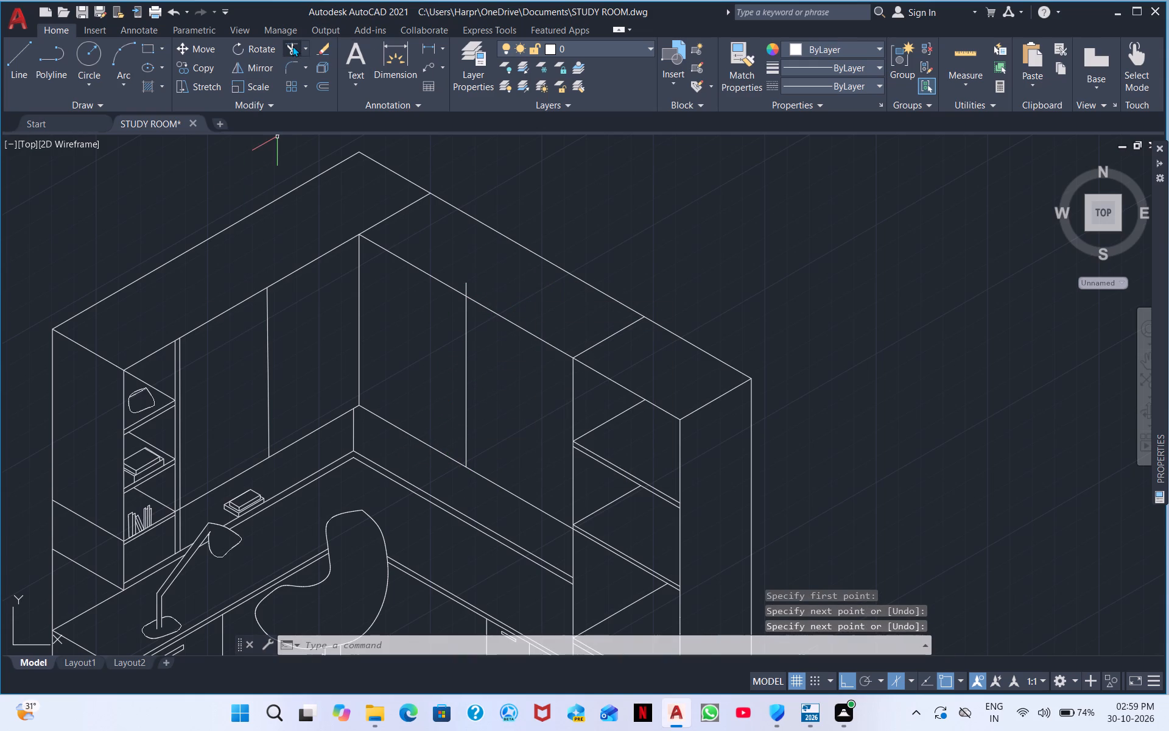
# Trim the new divider's overshoot above the top front edge of the wall cabinet beside the tall bookshelf.
pyautogui.click(292, 46)
pyautogui.click(467, 286)
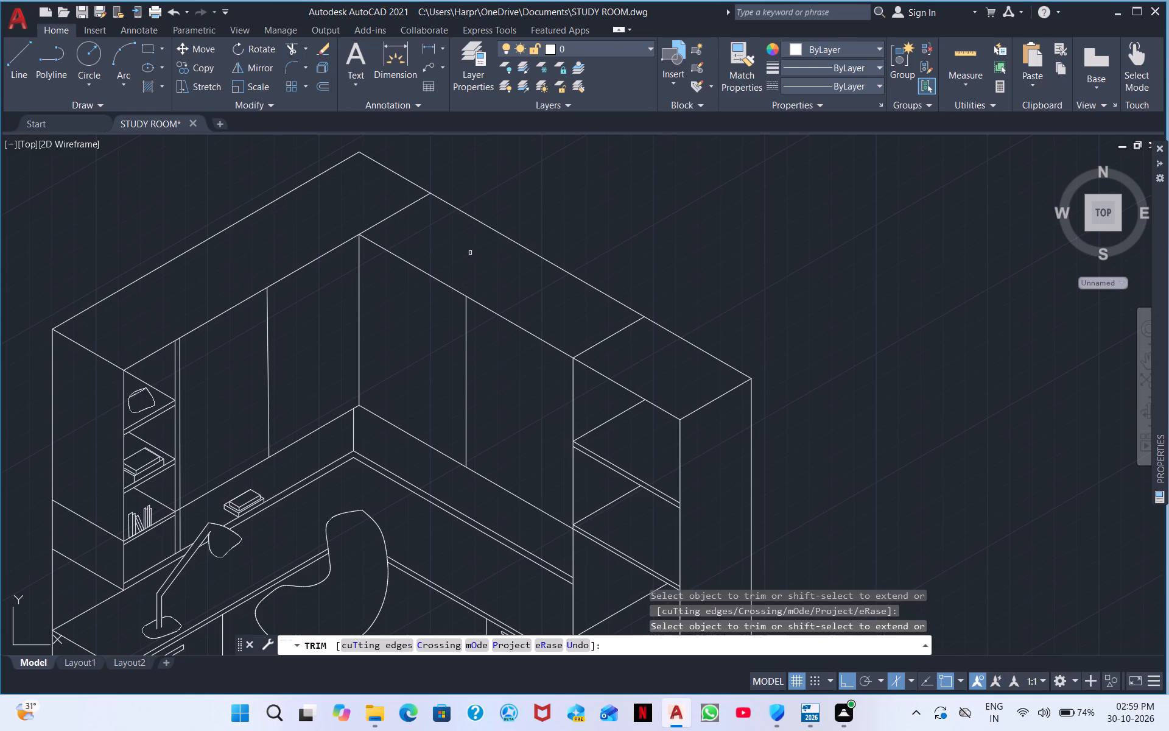
pyautogui.moveTo(465, 257); pyautogui.dragTo(467, 267, button='middle')
pyautogui.rightClick(475, 261)
pyautogui.click(521, 269)
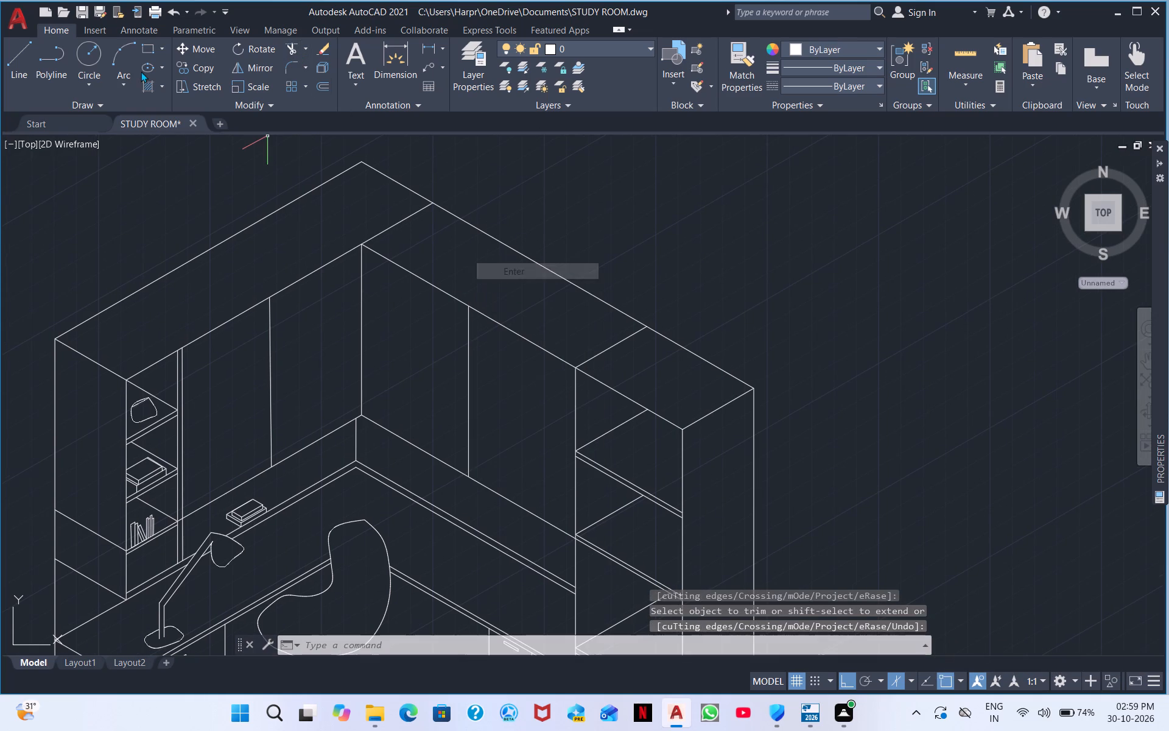
# Draw the bottom, far side and top edges of a slim upright handle beside the desk-lamp cabinet's door divider, top edge about 147 long.
pyautogui.click(19, 64)
pyautogui.scroll(1, 246, 369)
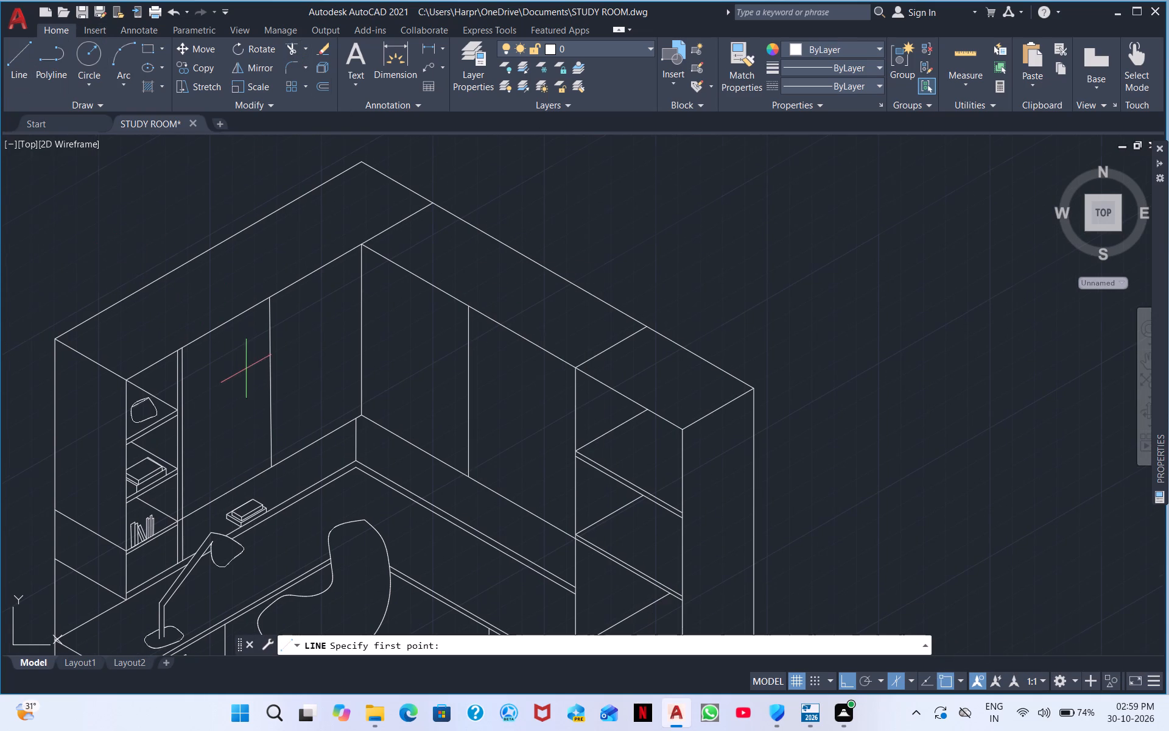
pyautogui.scroll(1, 246, 369)
pyautogui.moveTo(323, 432); pyautogui.dragTo(214, 277, button='middle')
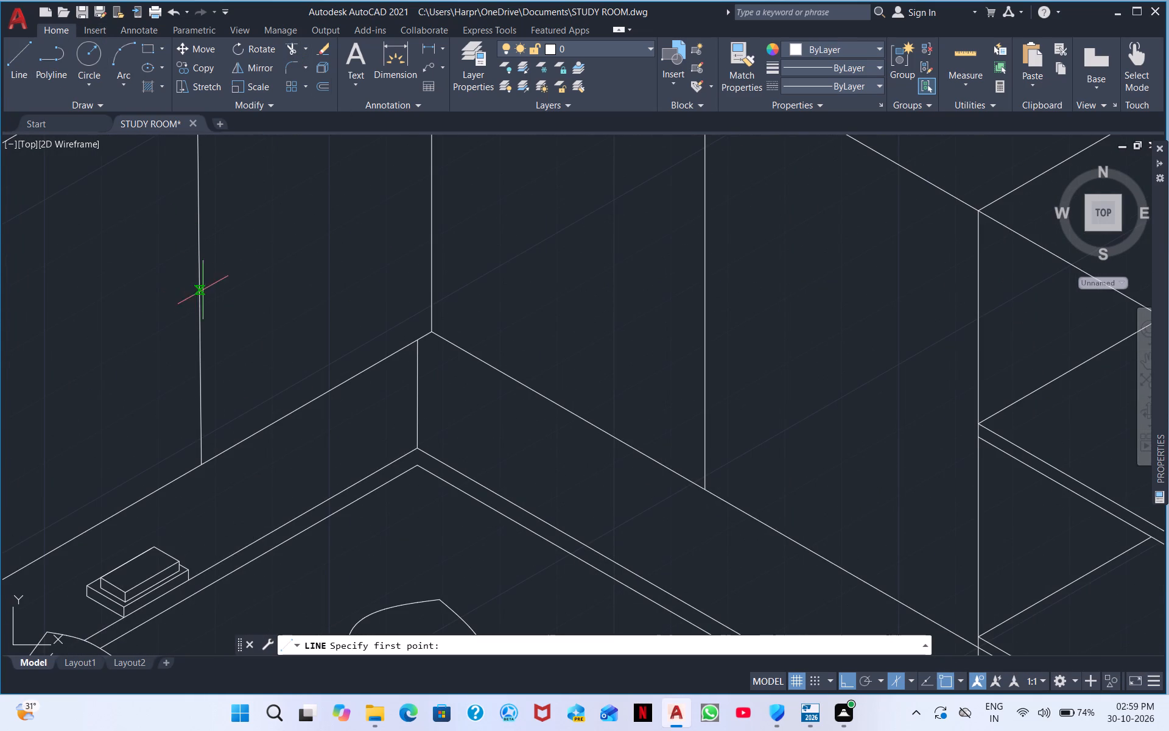
pyautogui.click(219, 409)
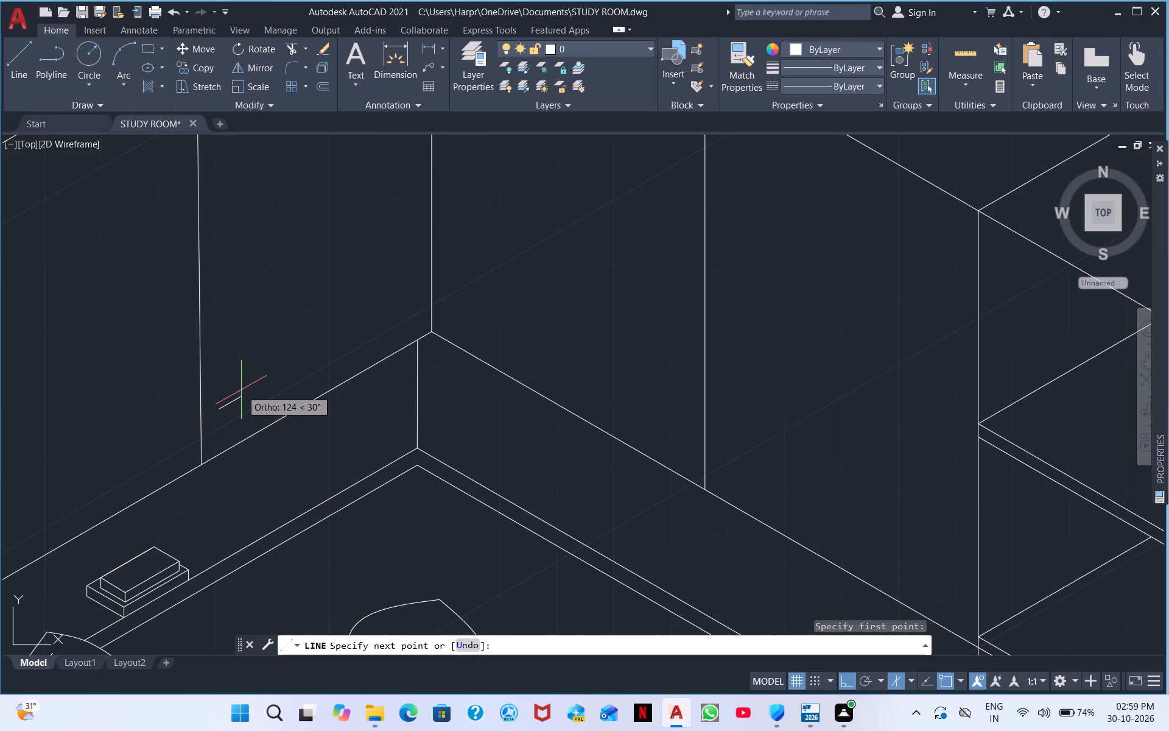
pyautogui.click(237, 393)
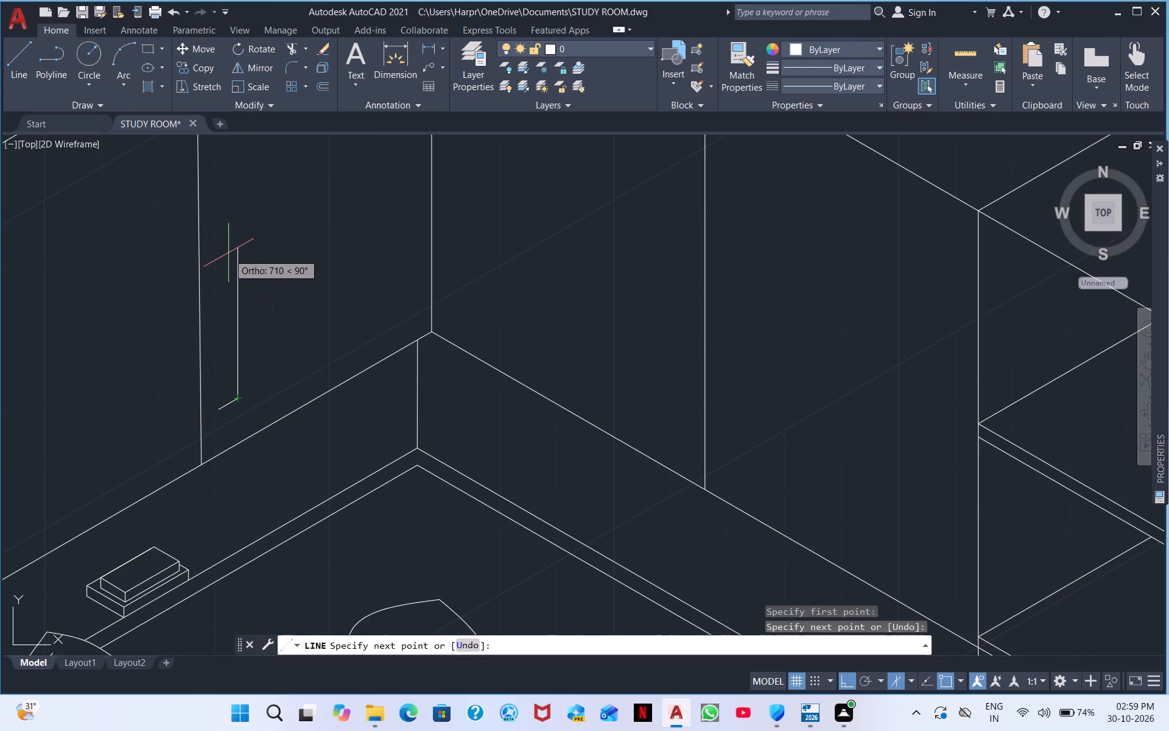
pyautogui.click(231, 263)
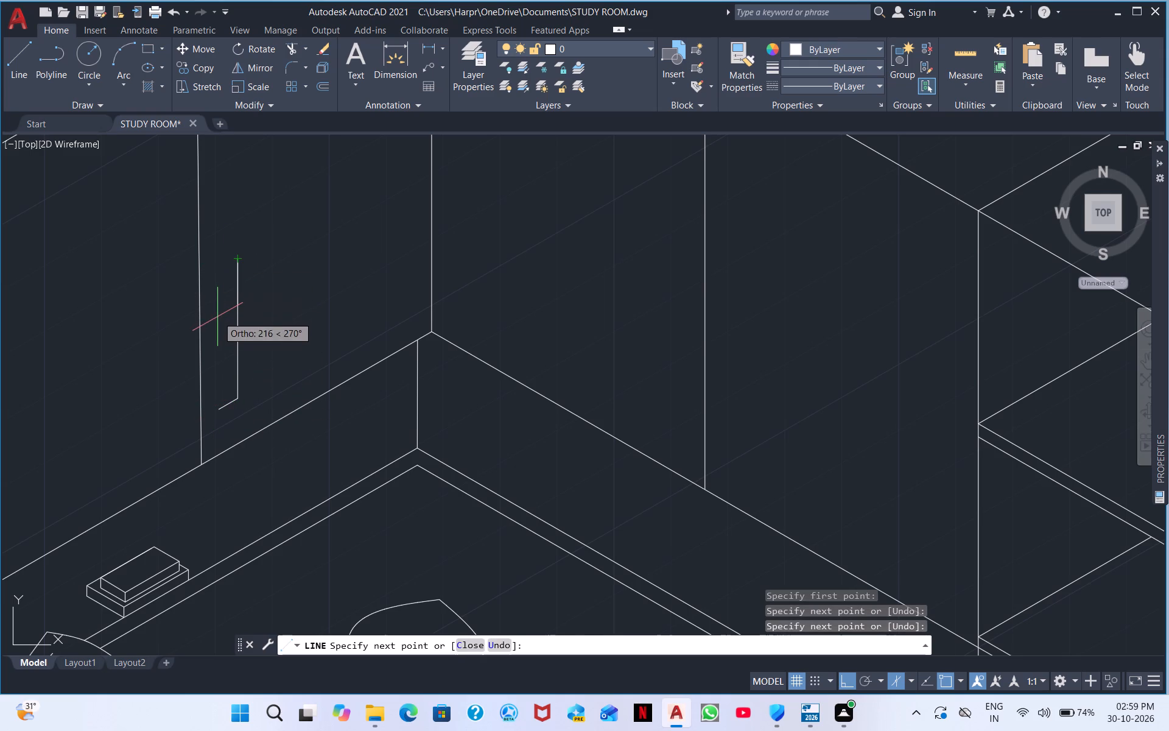
pyautogui.click(211, 285)
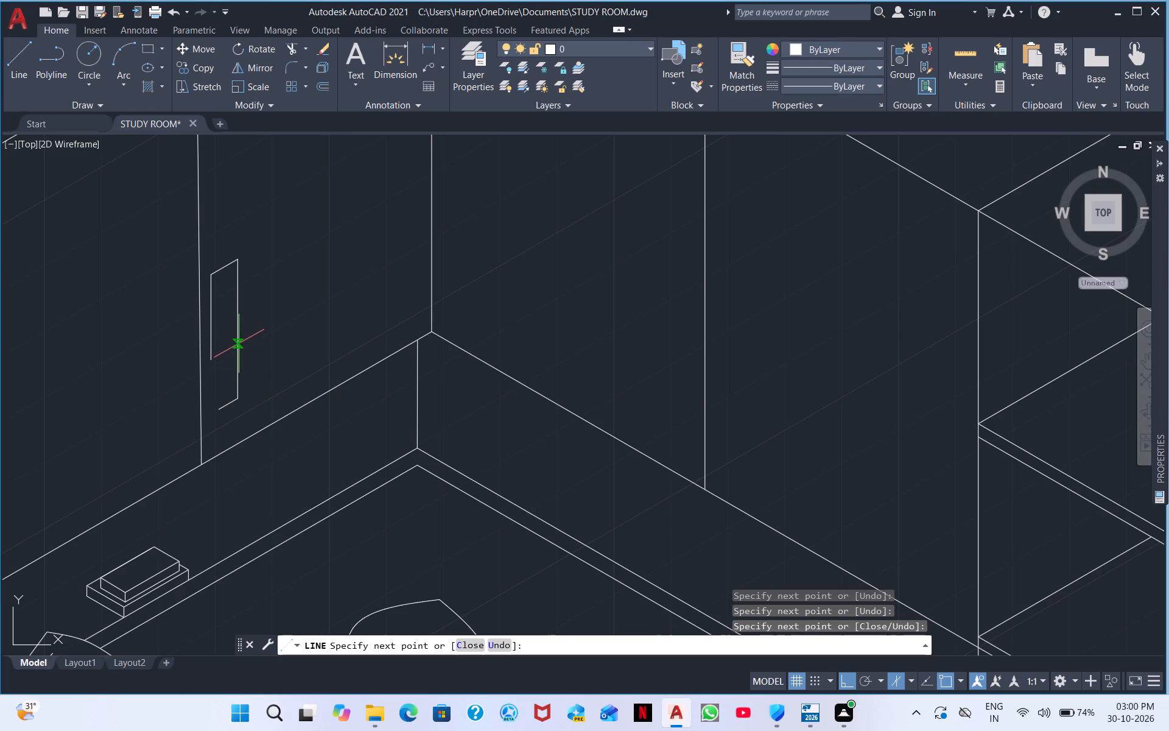
pyautogui.rightClick(239, 344)
pyautogui.click(270, 348)
# Draw the handle's missing vertical side from its open bottom corner past the top edge, with a slanted line back to the far top corner.
pyautogui.moveTo(282, 328); pyautogui.dragTo(277, 335, button='right')
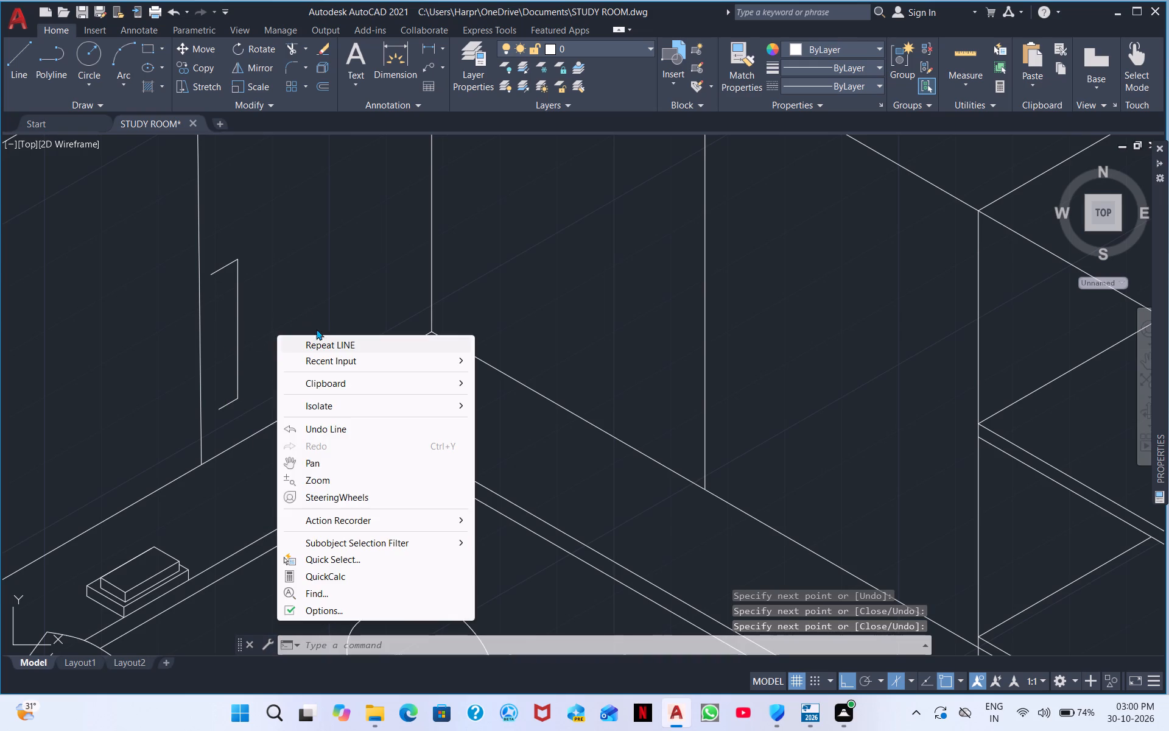
pyautogui.click(322, 342)
pyautogui.moveTo(222, 409); pyautogui.dragTo(225, 396)
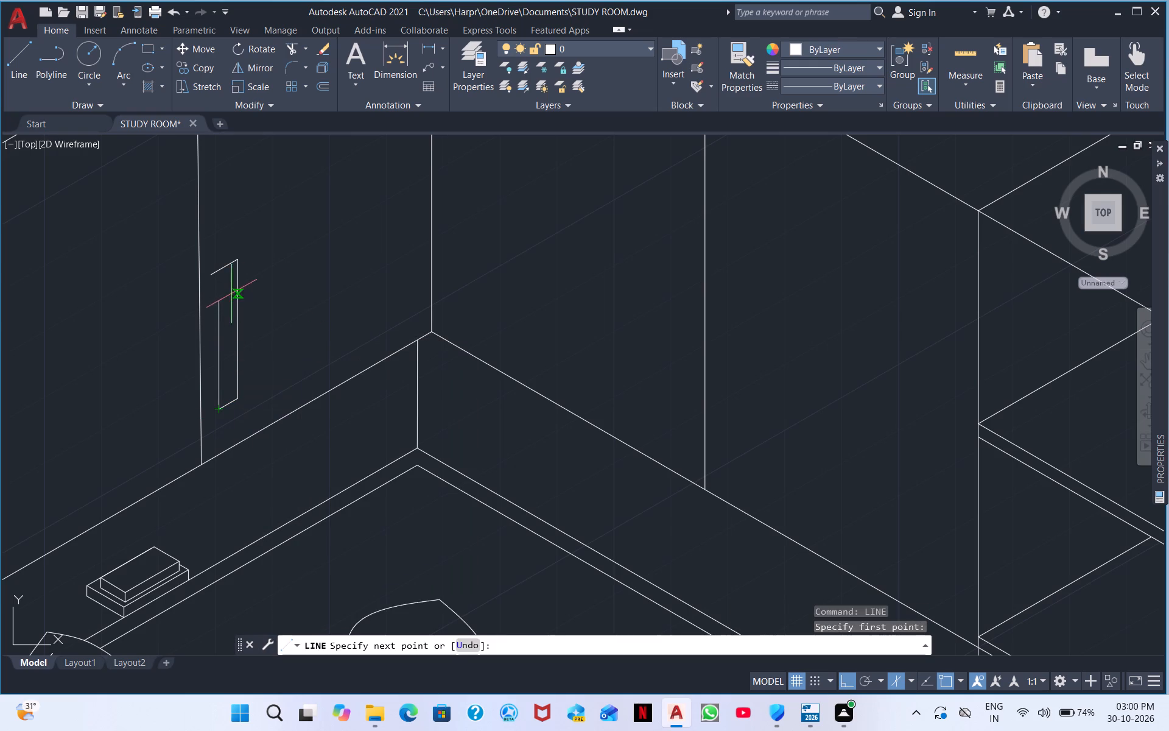
pyautogui.click(217, 212)
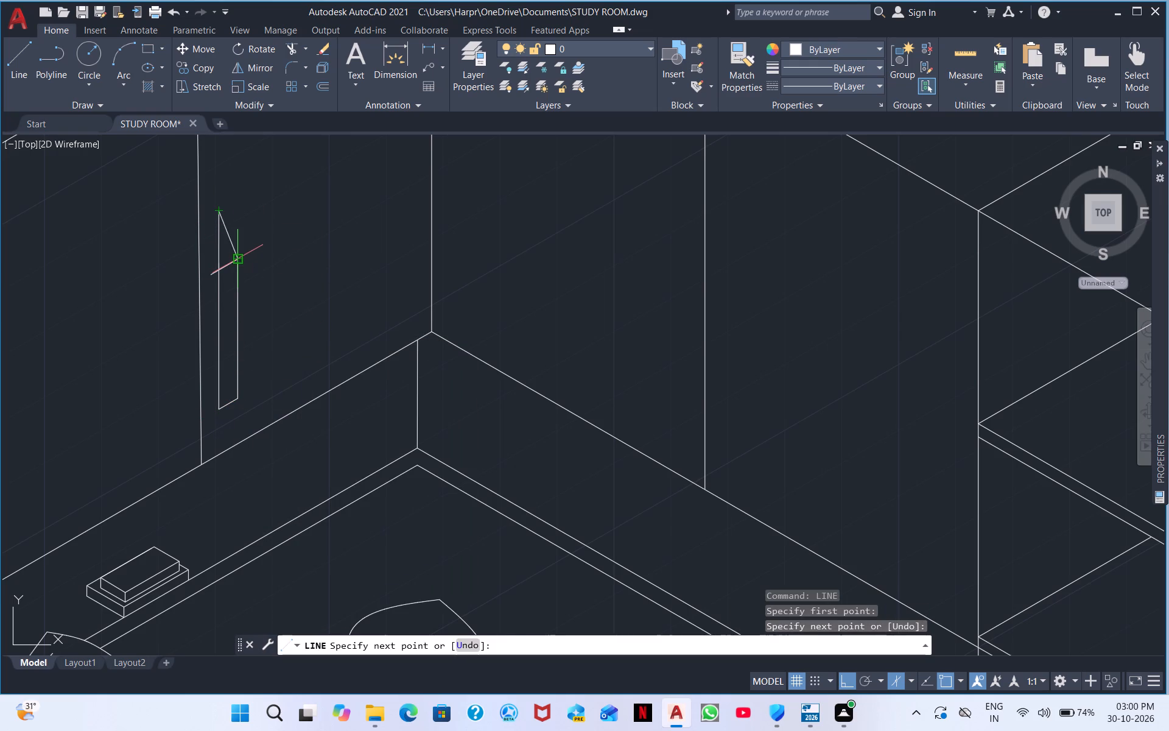
pyautogui.click(237, 259)
pyautogui.rightClick(276, 253)
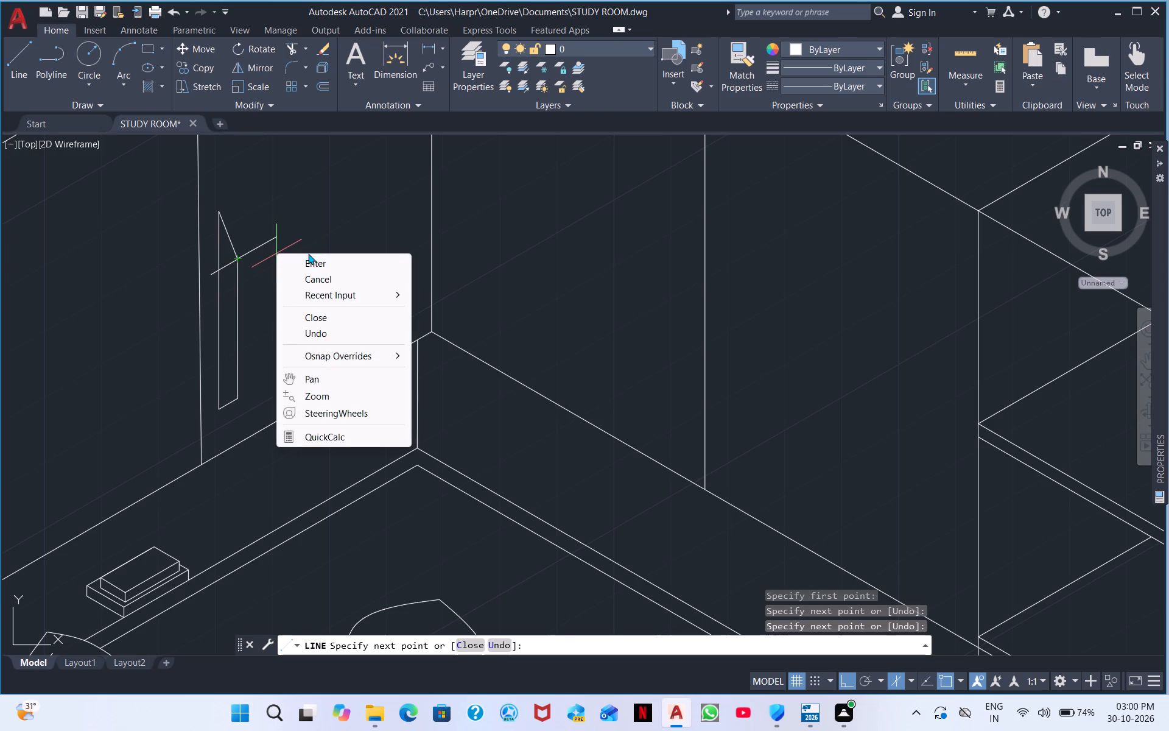
pyautogui.click(317, 261)
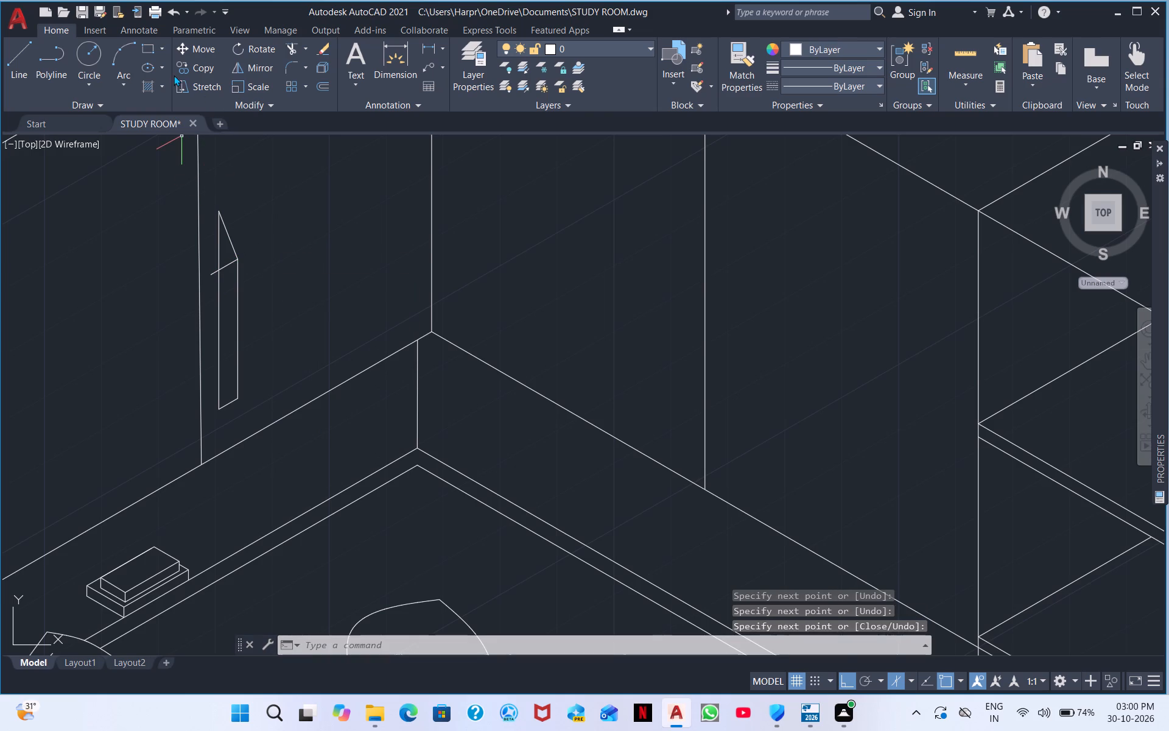
# Trim the handle's overhanging top edge and the vertical and slanted excess above it, leaving a closed four-sided outline.
pyautogui.click(291, 46)
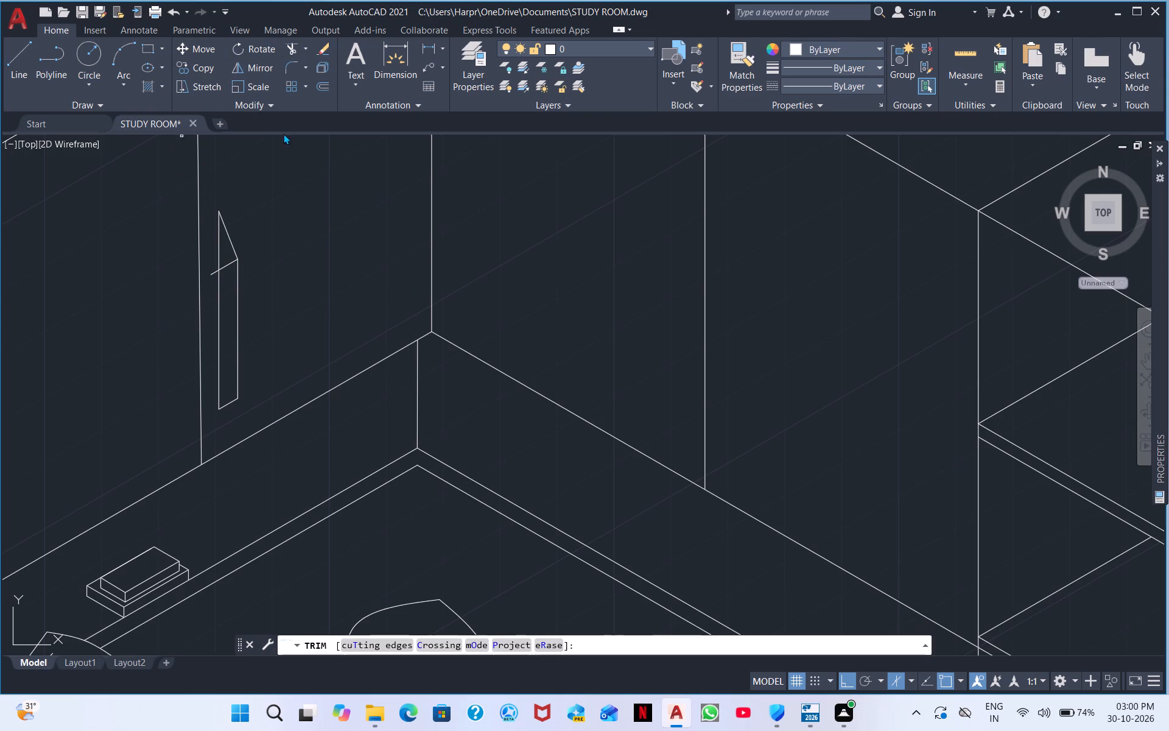
pyautogui.scroll(3, 284, 204)
pyautogui.moveTo(170, 317); pyautogui.dragTo(304, 230, button='middle')
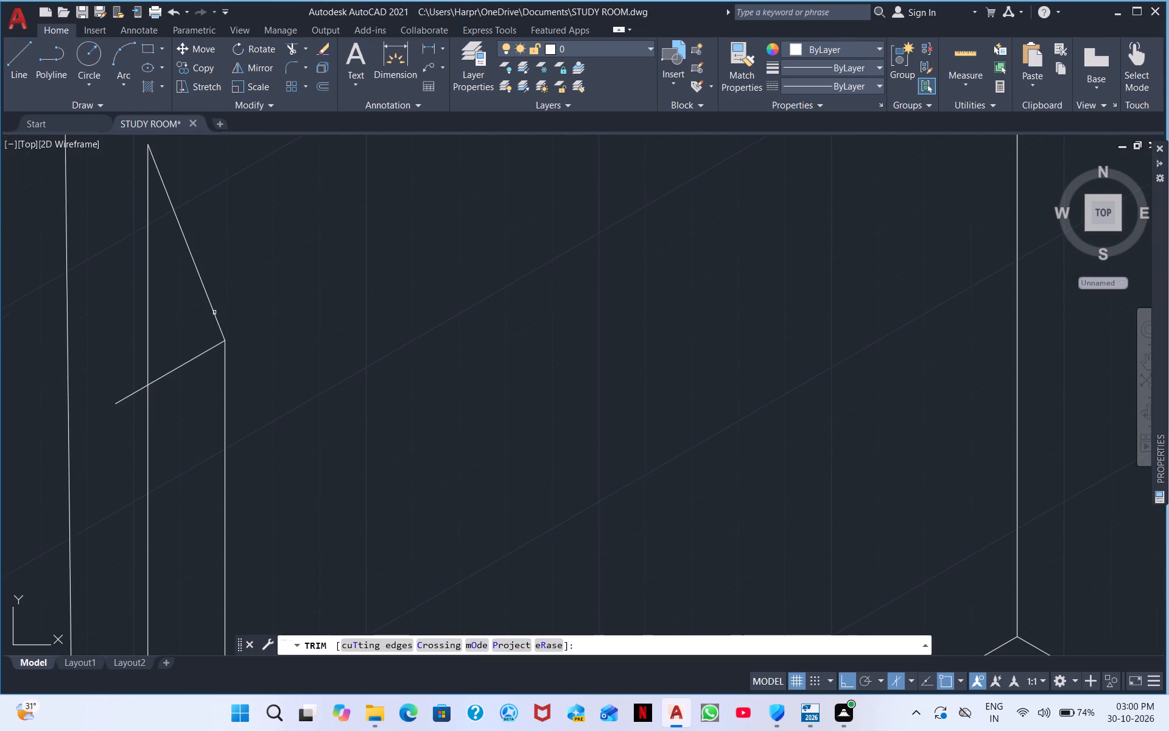
pyautogui.moveTo(189, 321); pyautogui.dragTo(267, 245, button='middle')
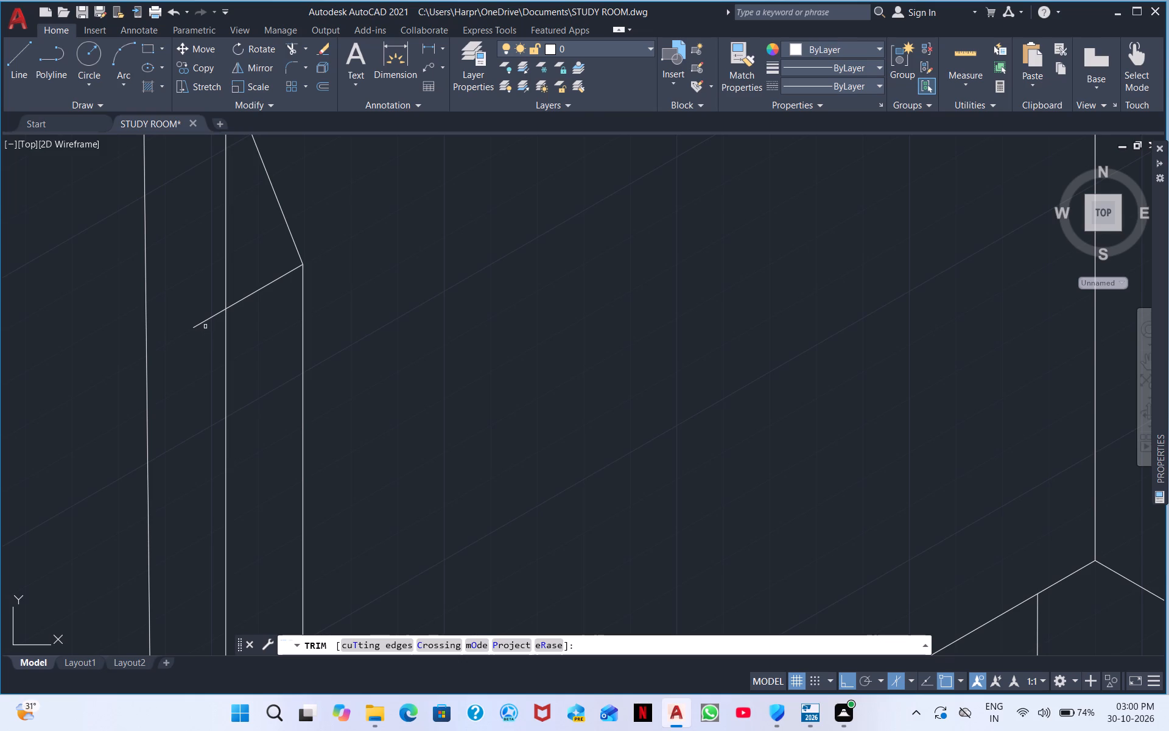
pyautogui.click(210, 320)
pyautogui.moveTo(212, 277); pyautogui.dragTo(317, 203)
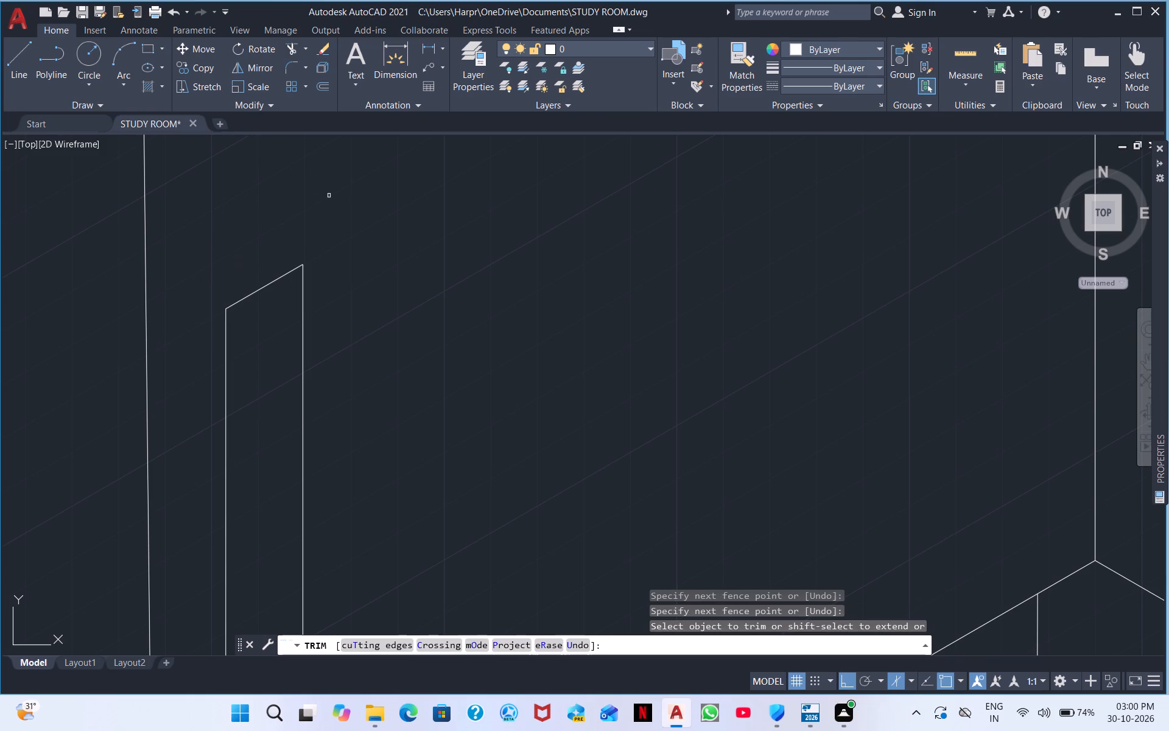
pyautogui.scroll(-1, 329, 202)
pyautogui.scroll(-2, 385, 242)
pyautogui.moveTo(387, 270); pyautogui.dragTo(365, 208, button='middle')
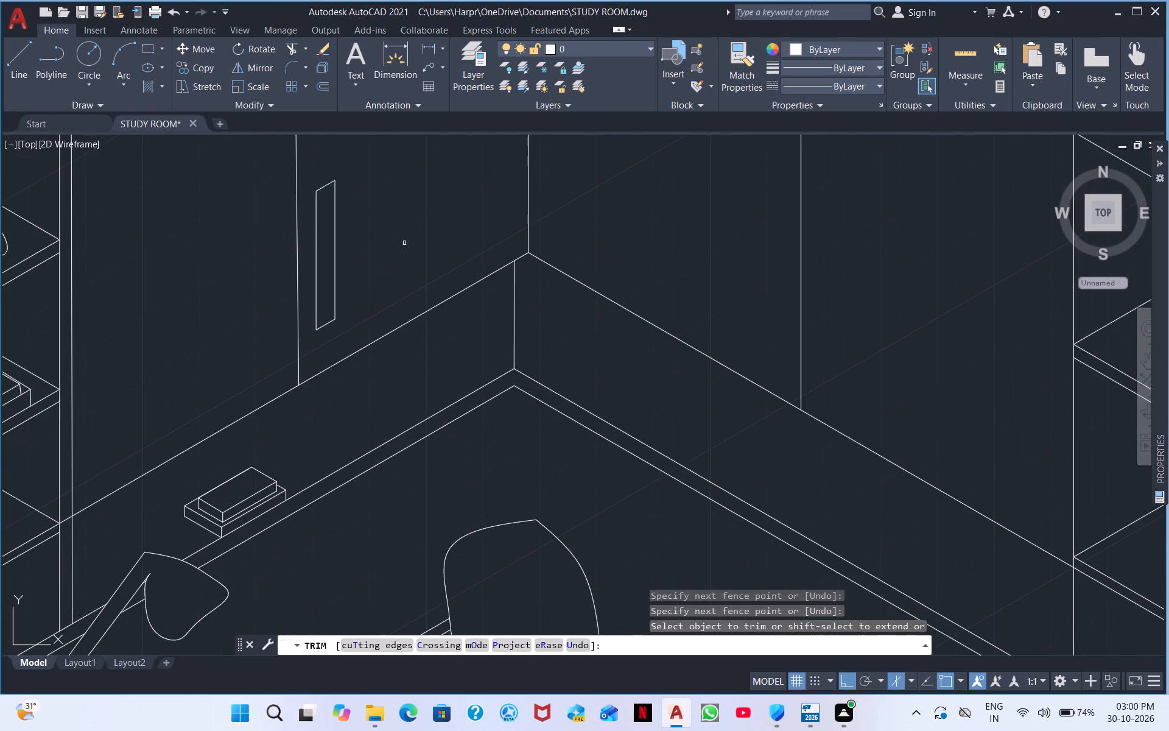
pyautogui.moveTo(404, 243); pyautogui.dragTo(441, 211, button='middle')
pyautogui.rightClick(432, 228)
pyautogui.click(464, 231)
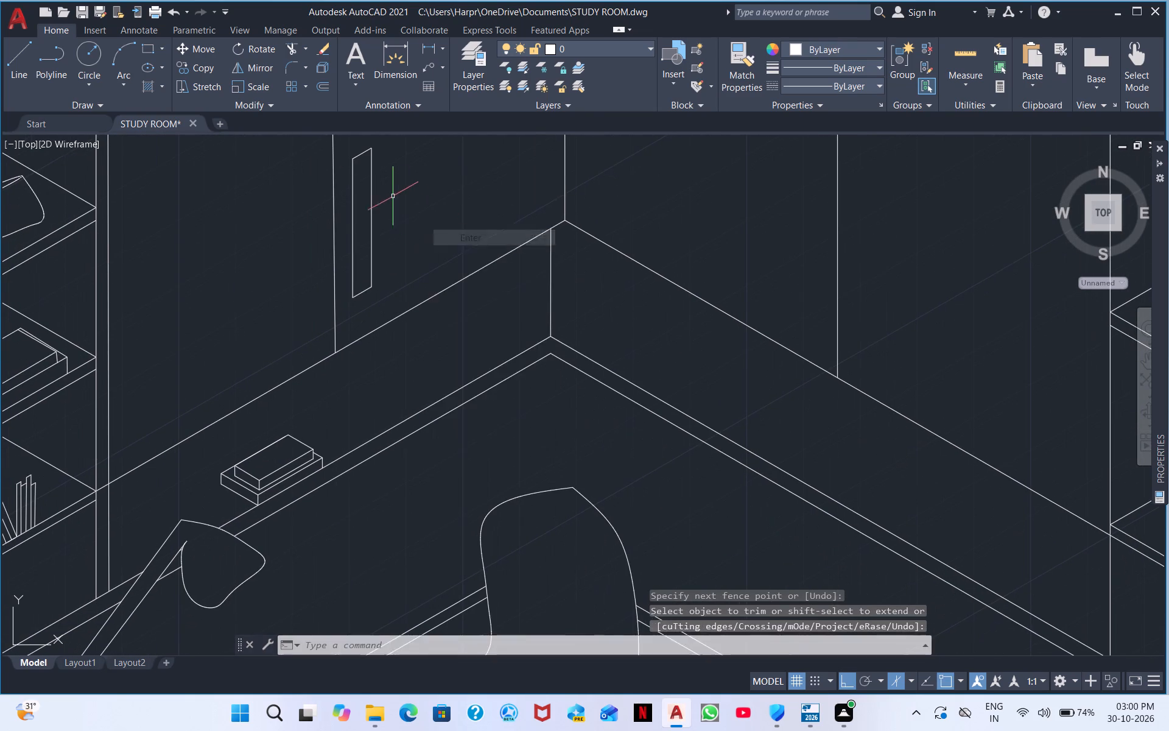
# Copy the whole handle outline along the 30° axis to the other side of the same cabinet's door divider.
pyautogui.scroll(-2, 393, 196)
pyautogui.moveTo(395, 221); pyautogui.dragTo(267, 269, button='middle')
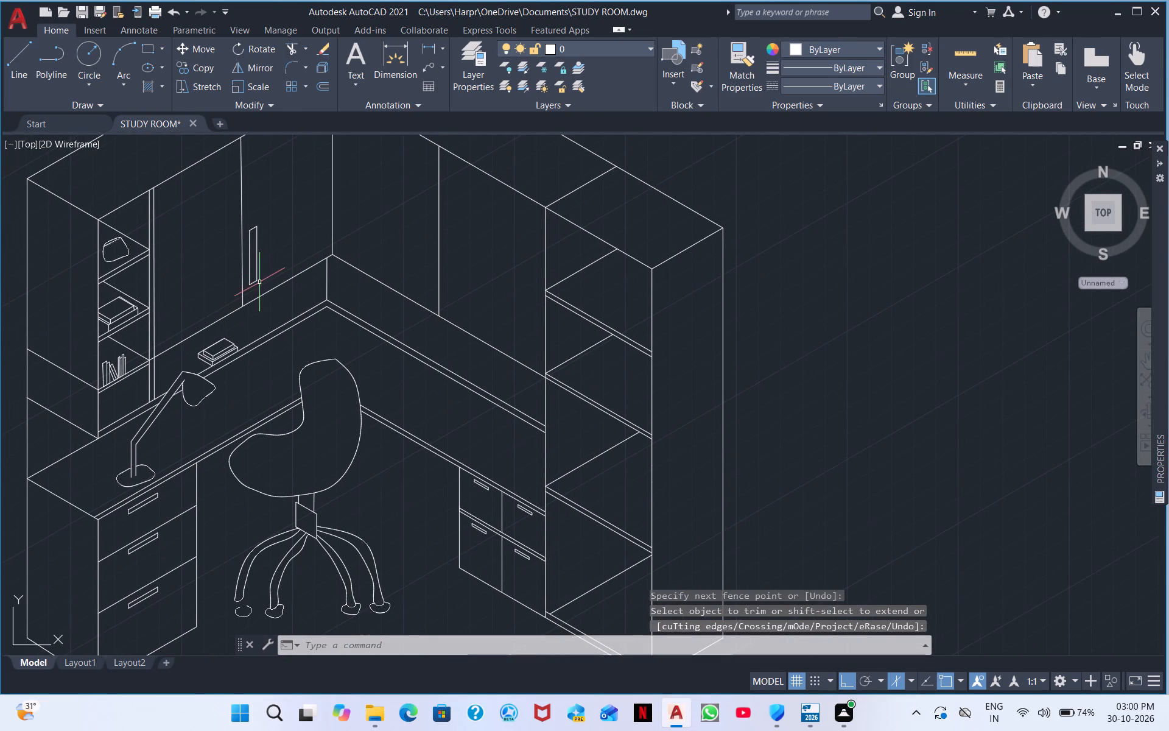
pyautogui.scroll(3, 260, 283)
pyautogui.moveTo(251, 274); pyautogui.dragTo(291, 337, button='middle')
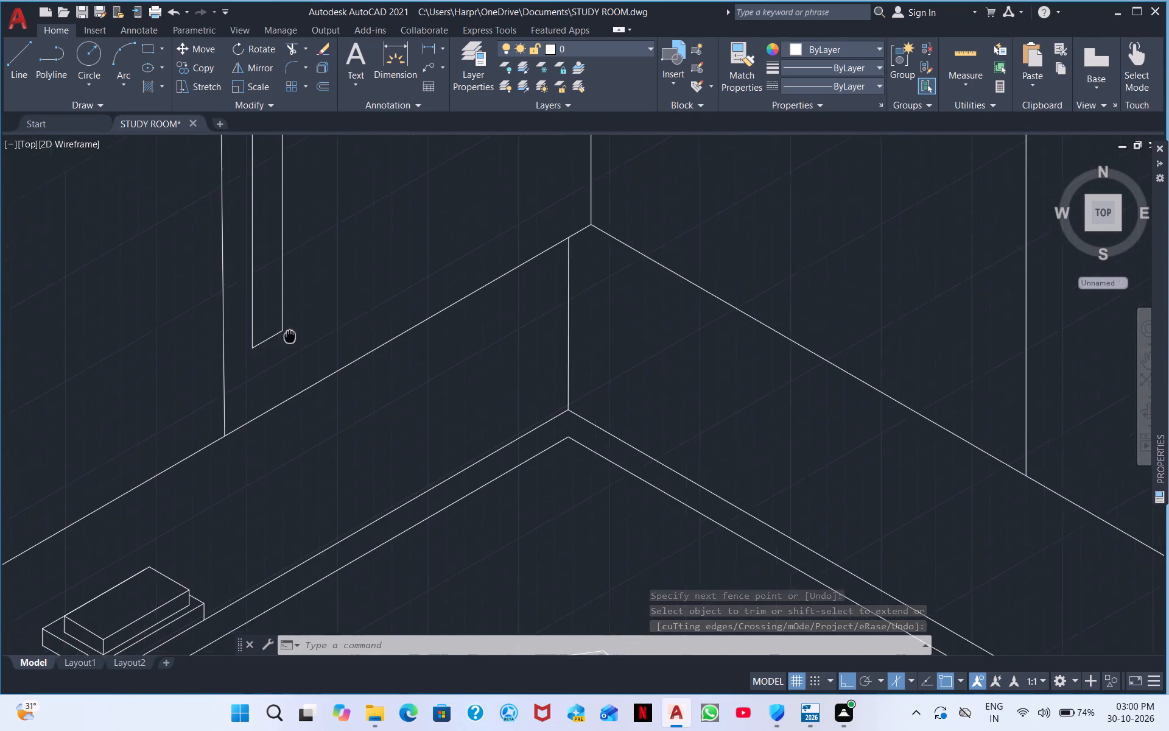
pyautogui.moveTo(291, 337); pyautogui.dragTo(325, 331, button='middle')
pyautogui.click(339, 340)
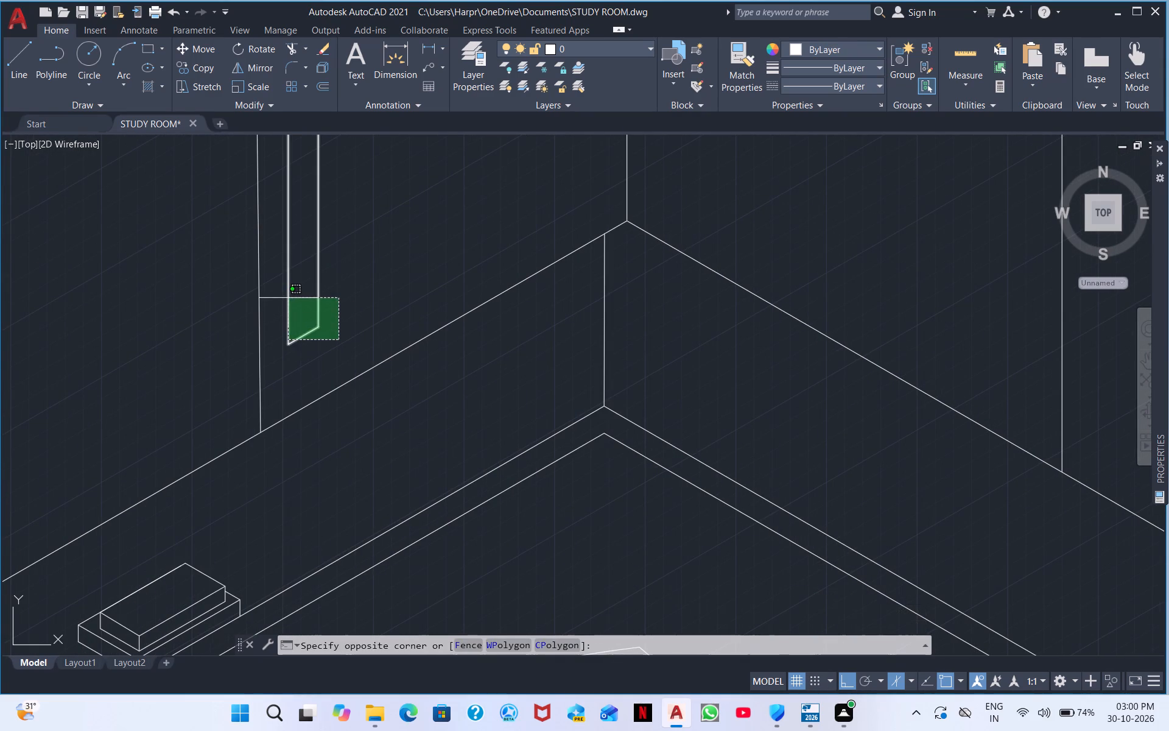
pyautogui.click(288, 297)
pyautogui.moveTo(289, 275); pyautogui.dragTo(304, 447, button='middle')
pyautogui.click(340, 323)
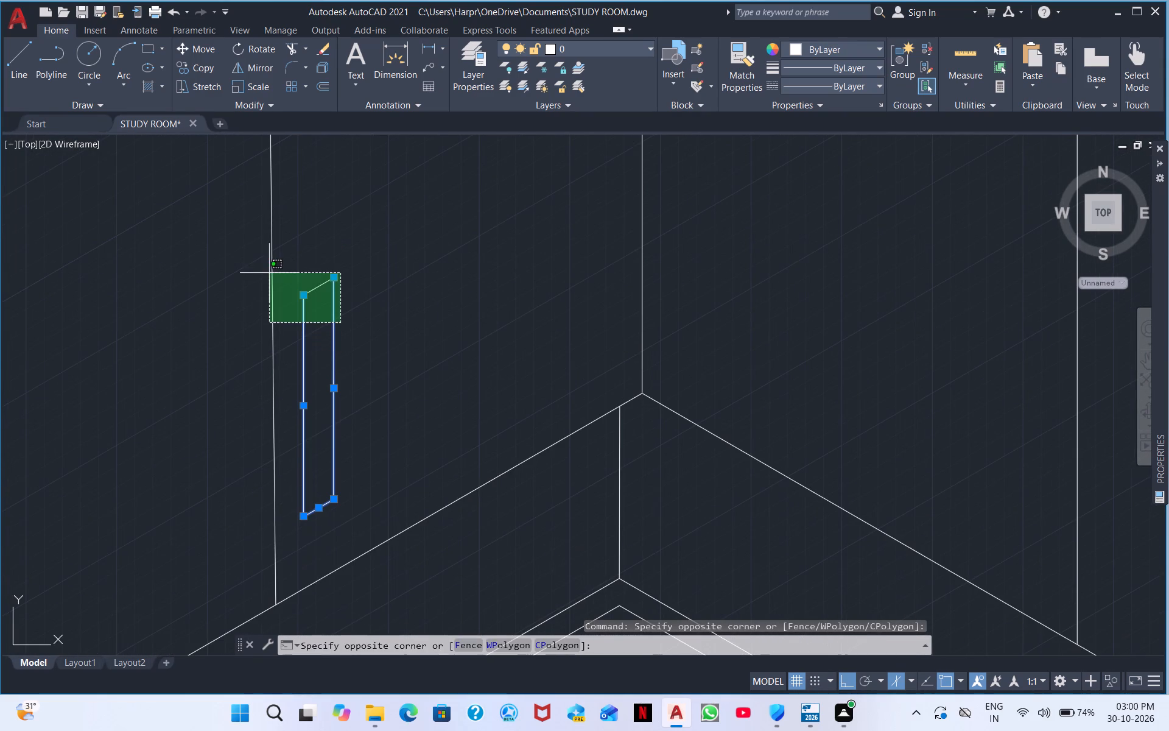
pyautogui.click(297, 269)
pyautogui.rightClick(387, 280)
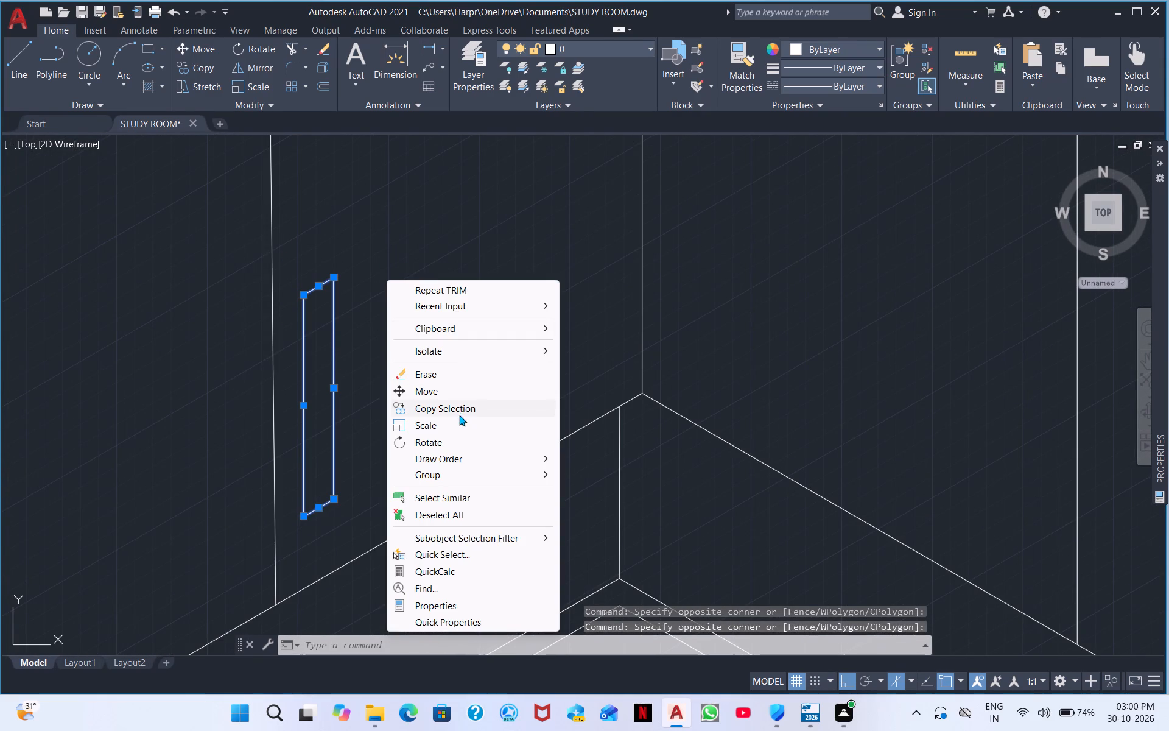
pyautogui.click(462, 406)
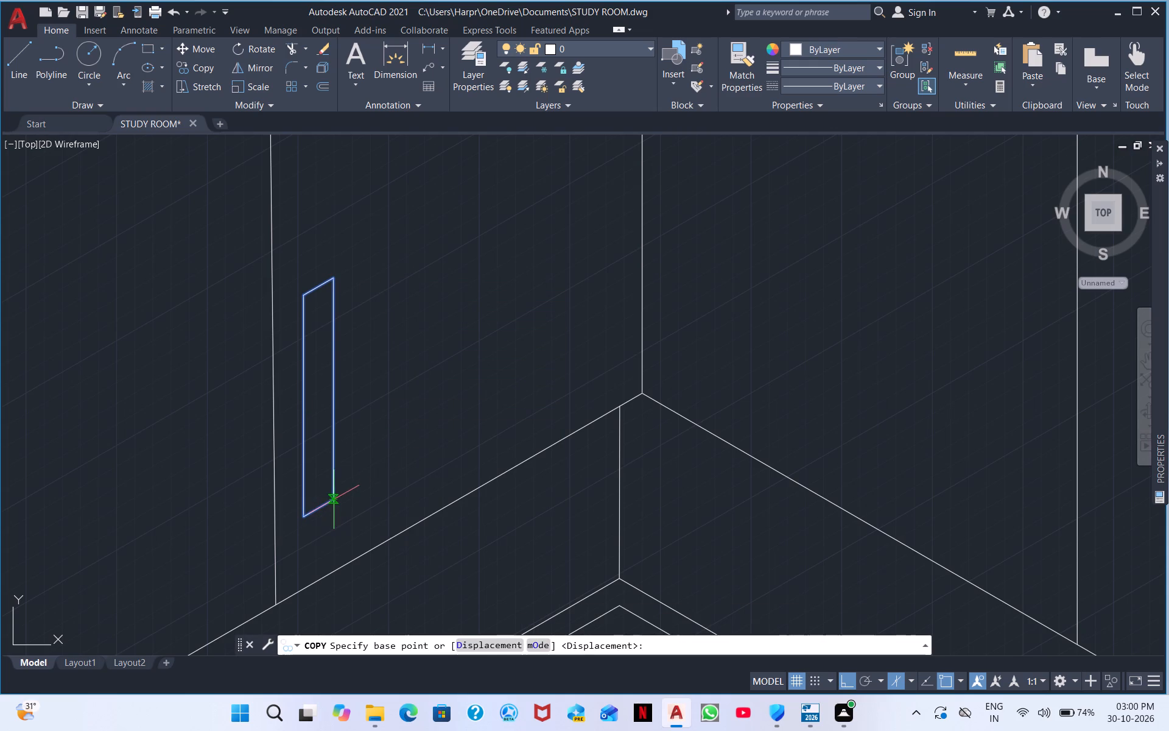
pyautogui.click(334, 500)
pyautogui.click(234, 548)
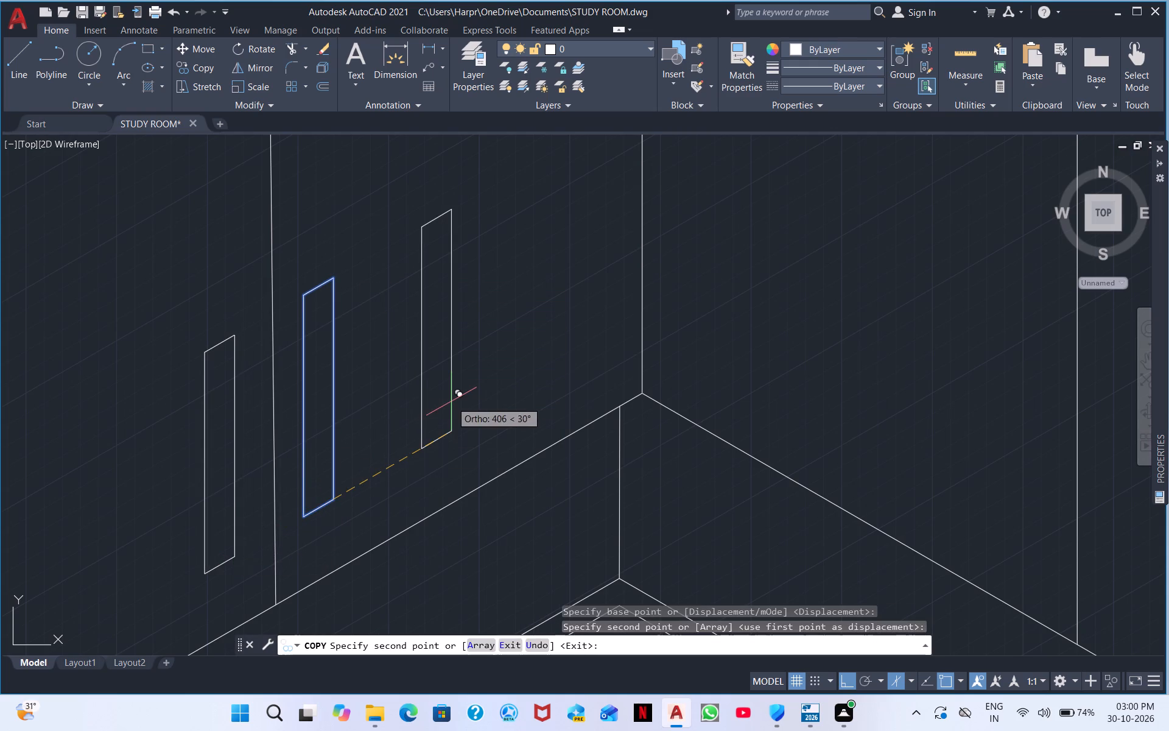
pyautogui.rightClick(451, 401)
pyautogui.click(516, 411)
# Draw the first vertical side of a handle on the bookshelf side of the other wall cabinet's divider, ending just above the cabinet's bottom edge.
pyautogui.scroll(-3, 568, 372)
pyautogui.moveTo(685, 328); pyautogui.dragTo(503, 284, button='middle')
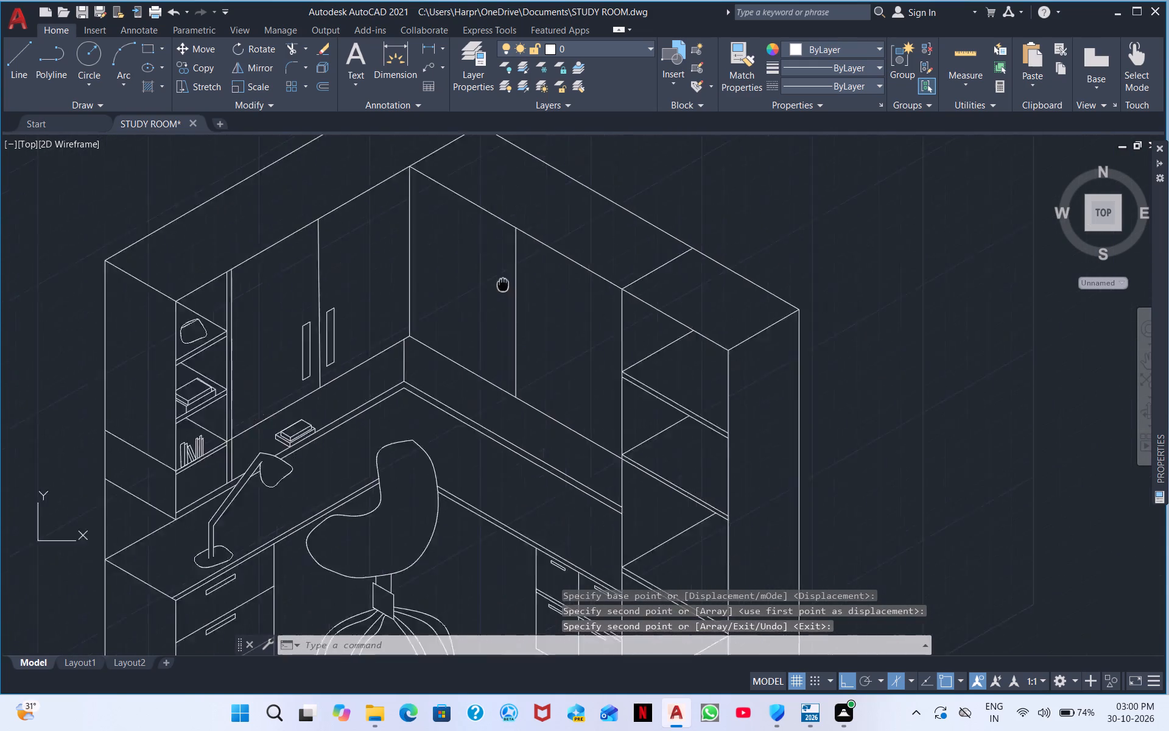
pyautogui.moveTo(503, 284); pyautogui.dragTo(285, 231, button='middle')
pyautogui.click(30, 58)
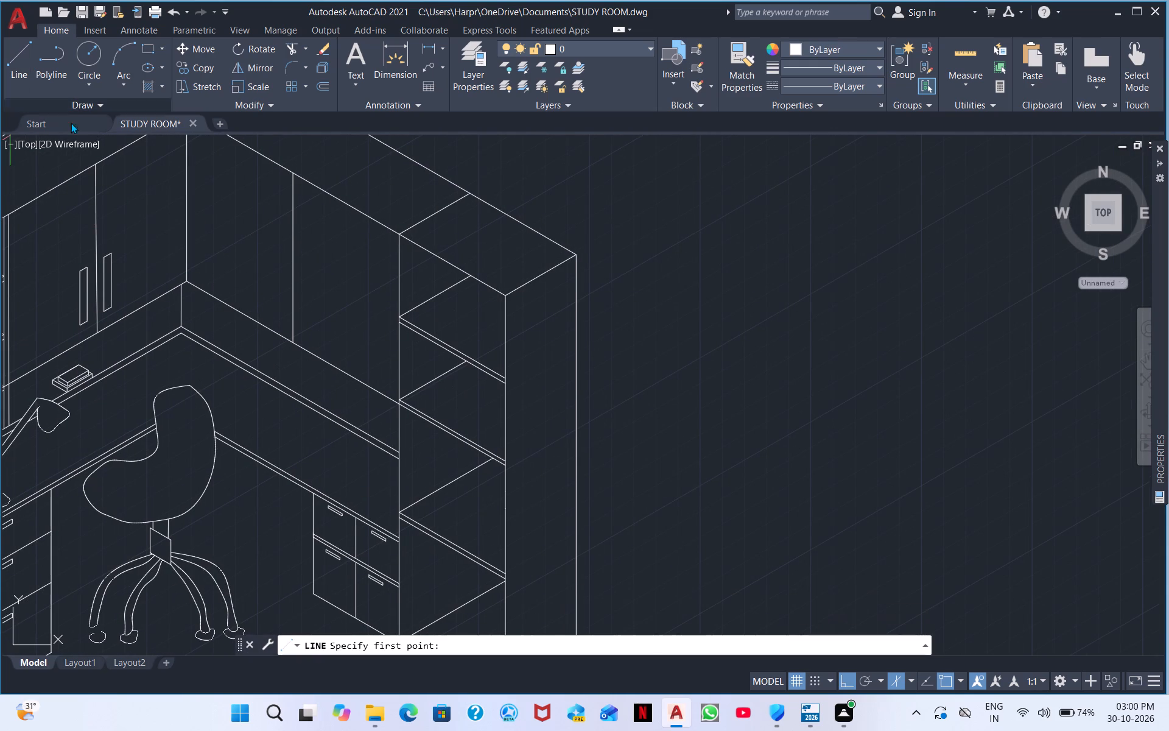
pyautogui.click(304, 286)
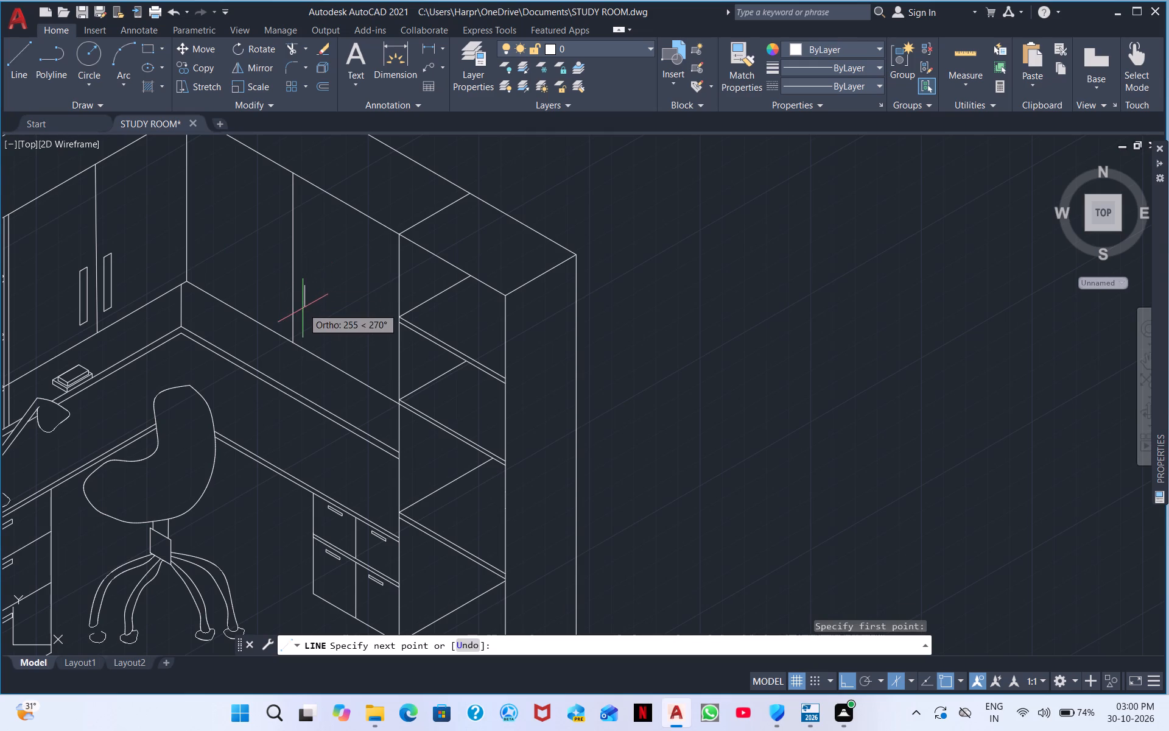
pyautogui.scroll(3, 300, 335)
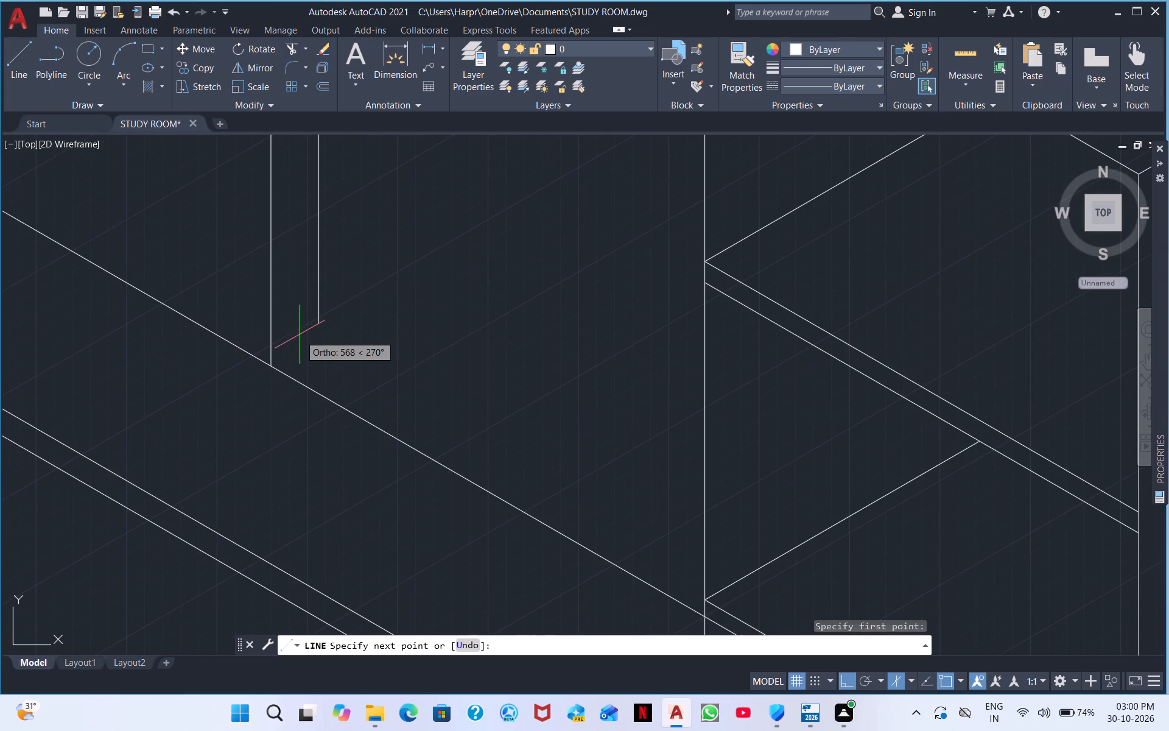
pyautogui.click(318, 353)
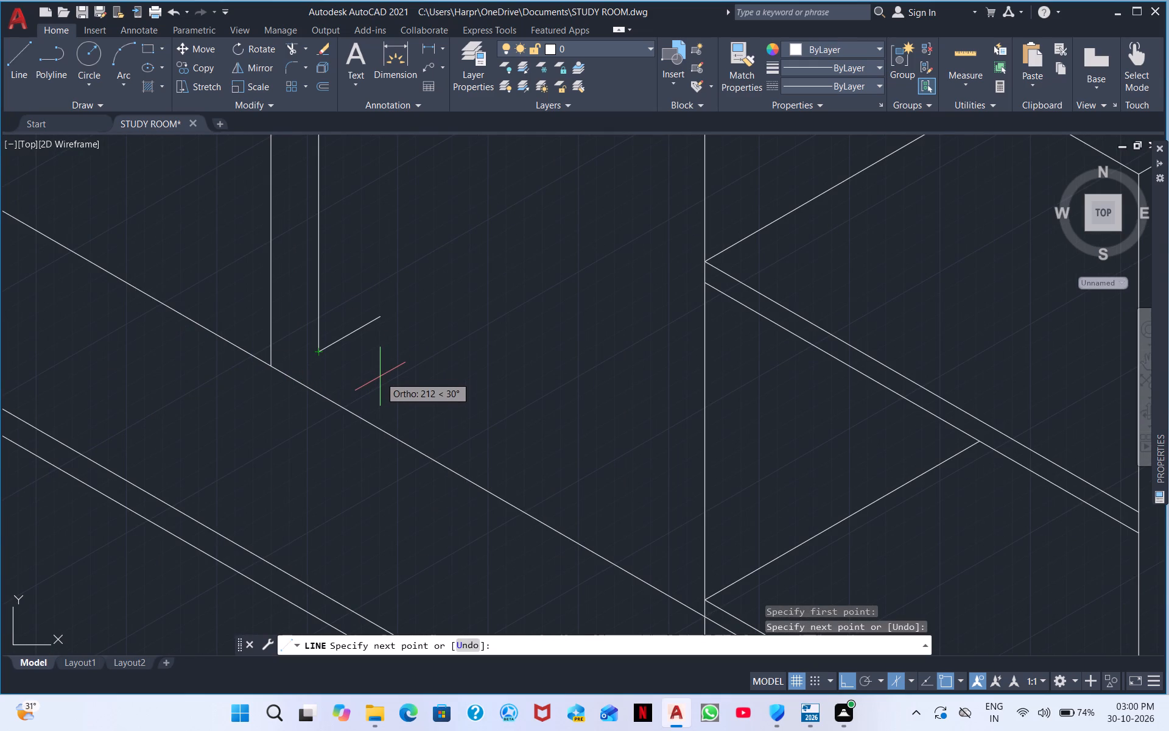
# On the left isoplane, draw the handle's bottom edge and second vertical side, a slanted closing line, and a top edge crossing past the second side.
pyautogui.hotkey('shift', 'F5')
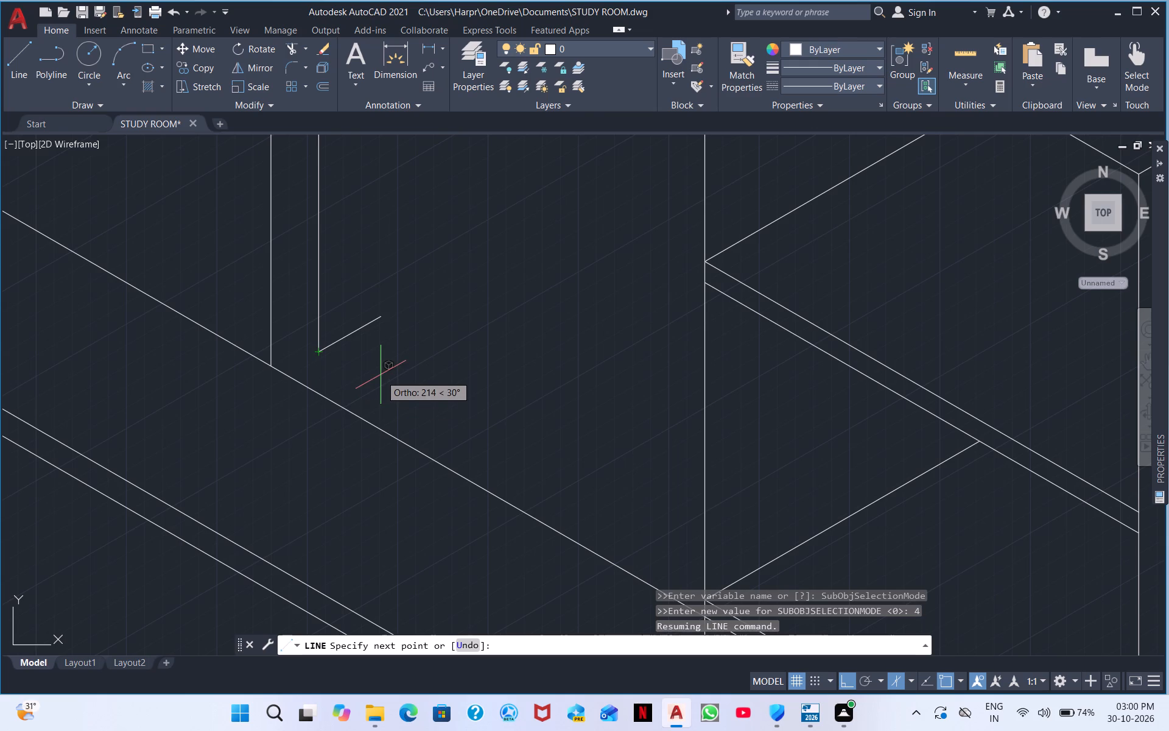
pyautogui.press('F5')
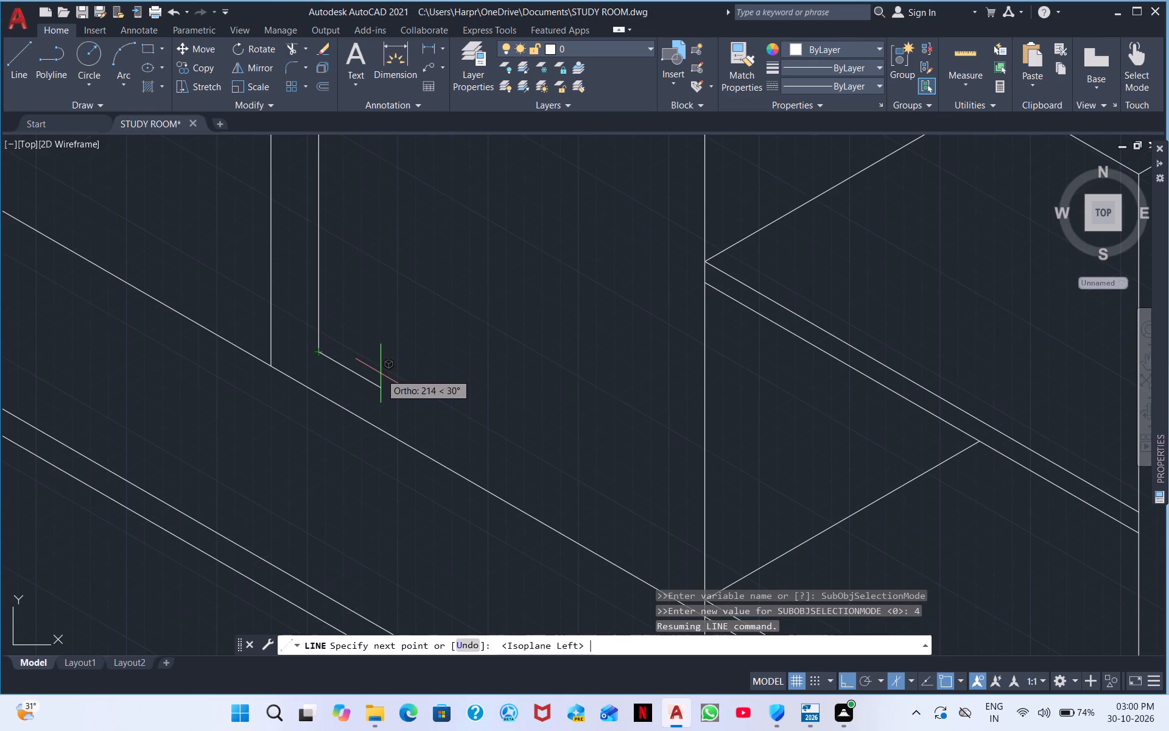
pyautogui.click(339, 364)
pyautogui.moveTo(348, 242); pyautogui.dragTo(379, 415, button='middle')
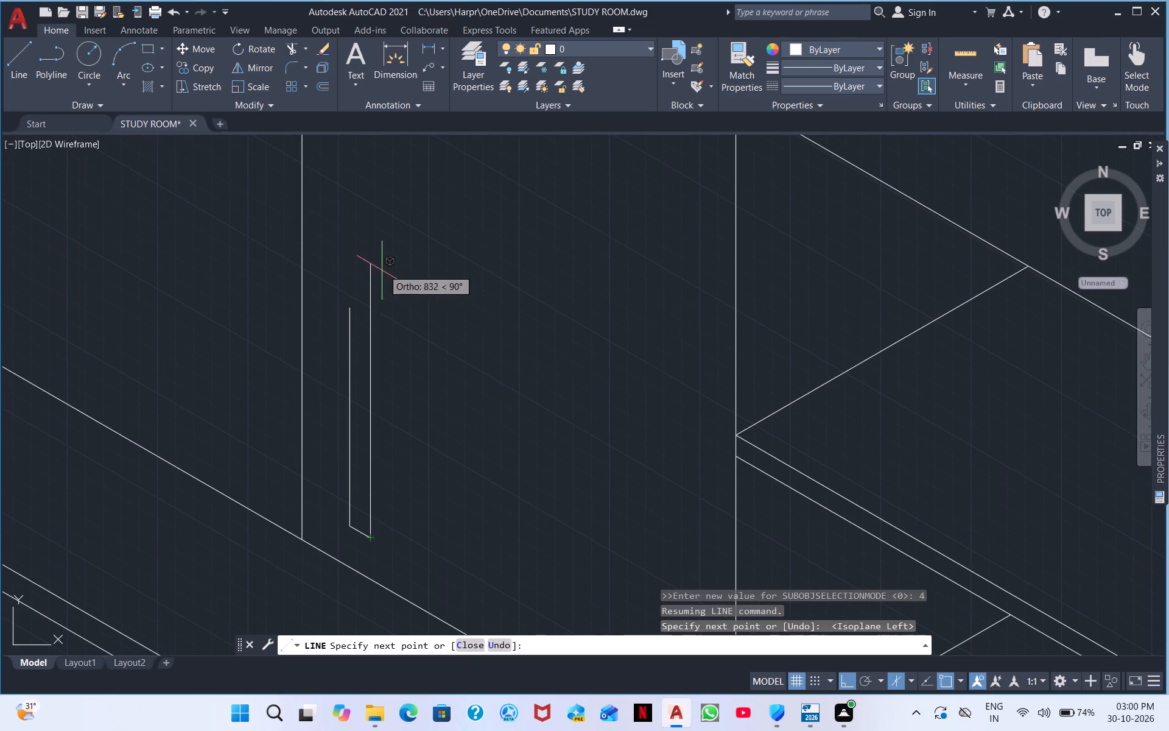
pyautogui.click(370, 278)
pyautogui.click(344, 302)
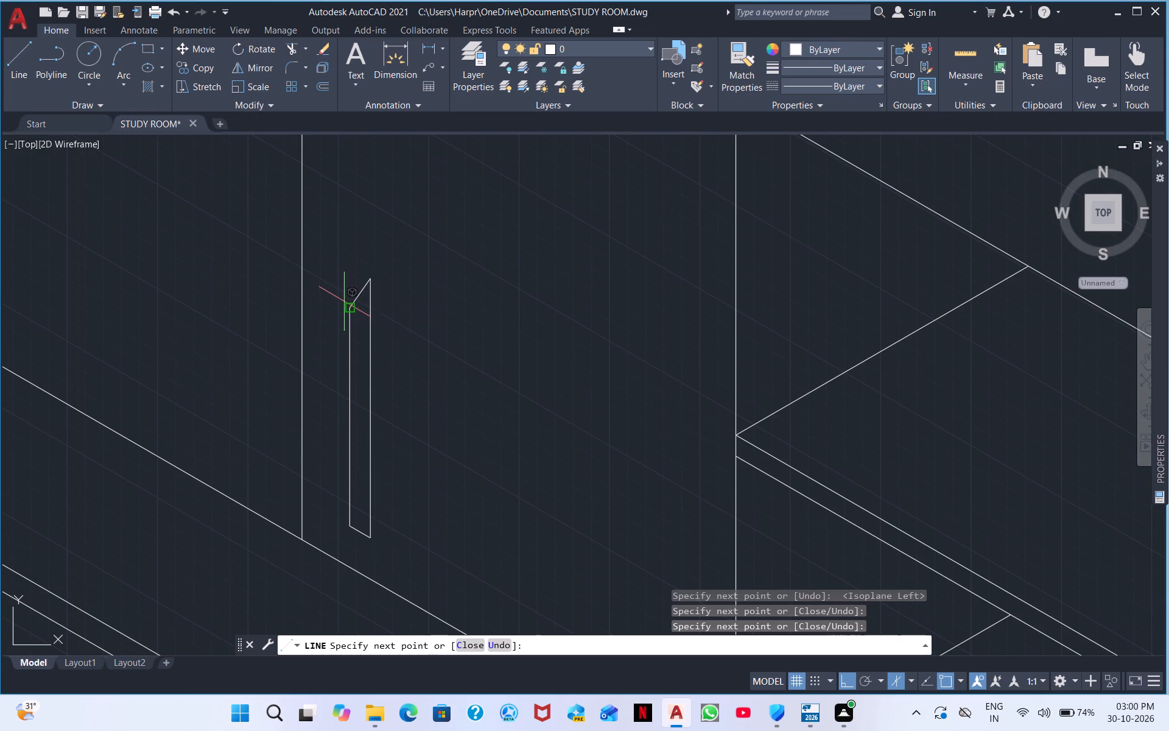
pyautogui.click(388, 312)
pyautogui.press('Escape')
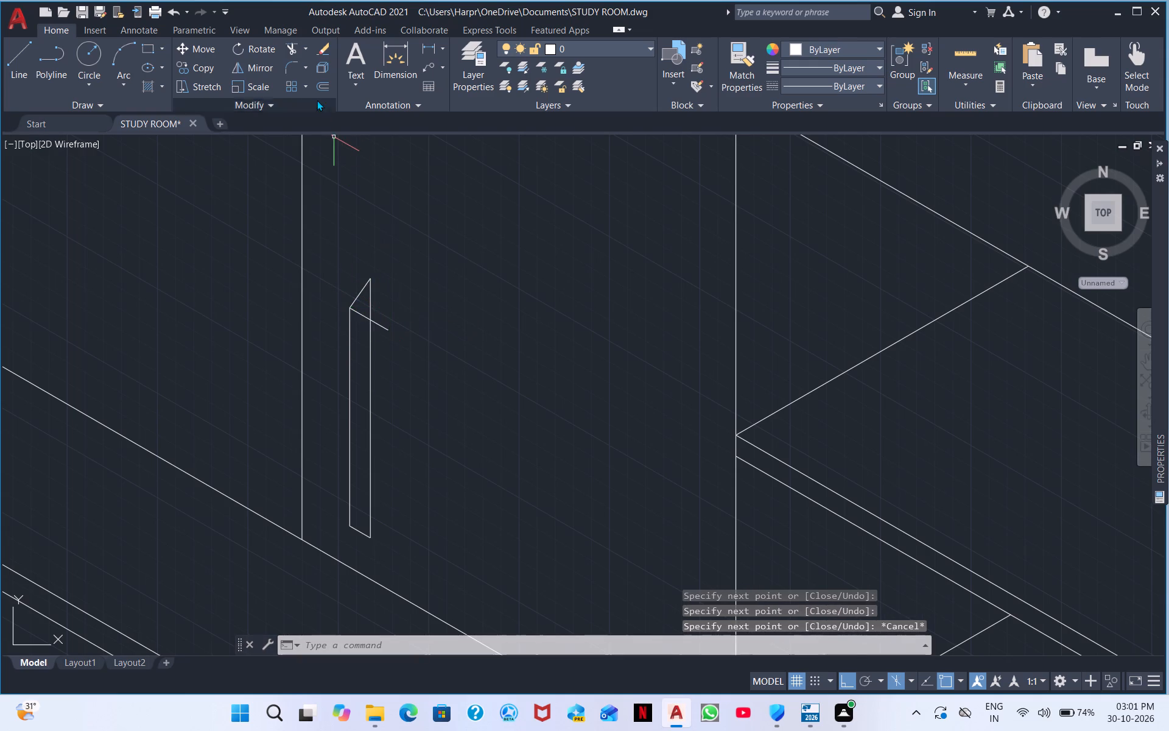
# Trim the vertical and slanted excess above the new handle's top edge and the edge's overhanging end, leaving a closed four-sided outline.
pyautogui.click(285, 52)
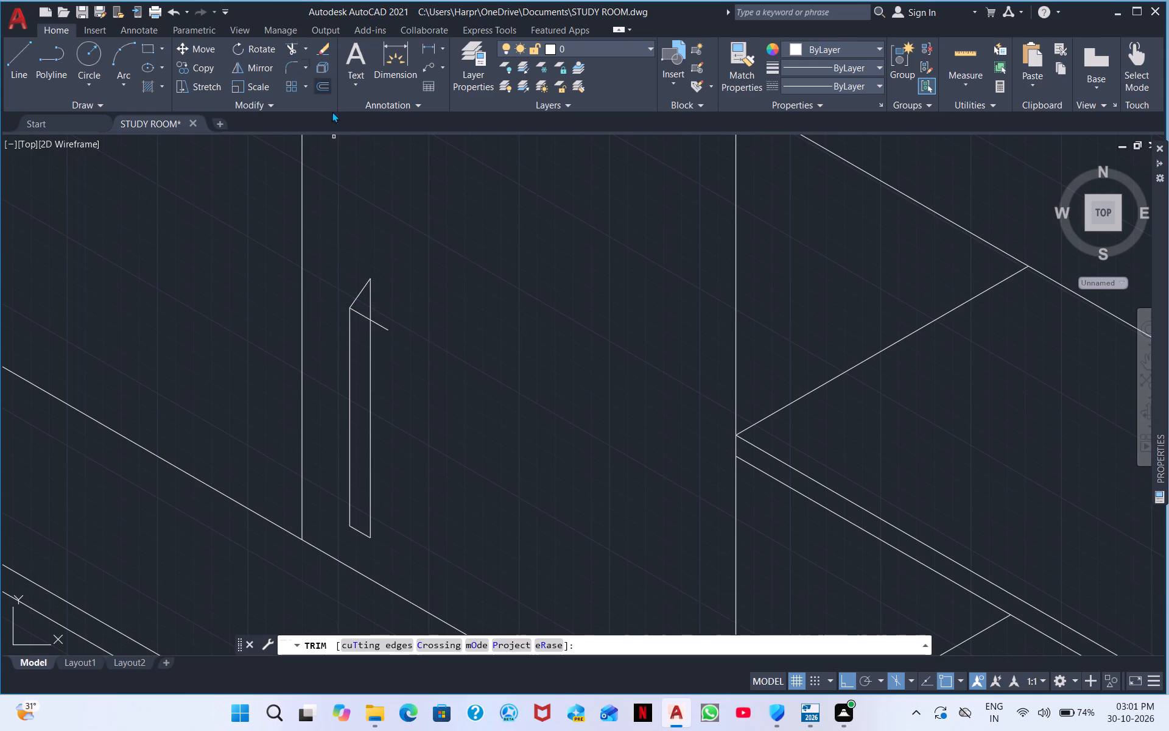
pyautogui.moveTo(357, 267); pyautogui.dragTo(371, 306)
pyautogui.moveTo(381, 310); pyautogui.dragTo(387, 359)
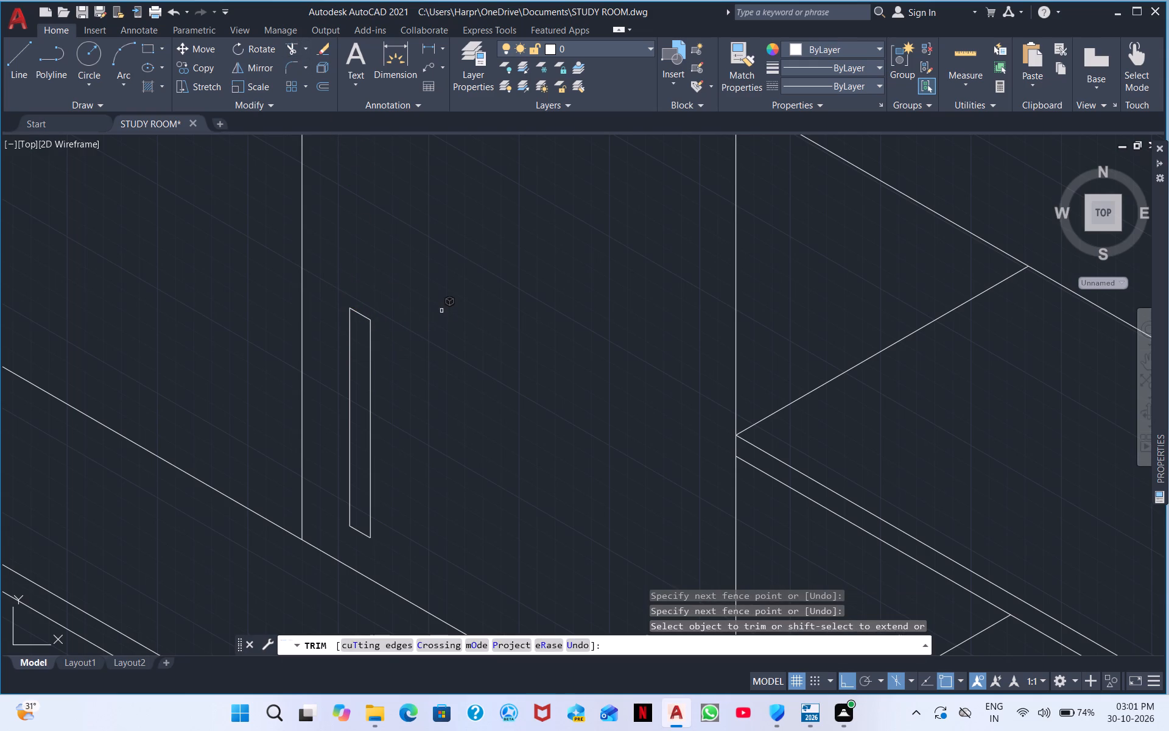
pyautogui.rightClick(464, 331)
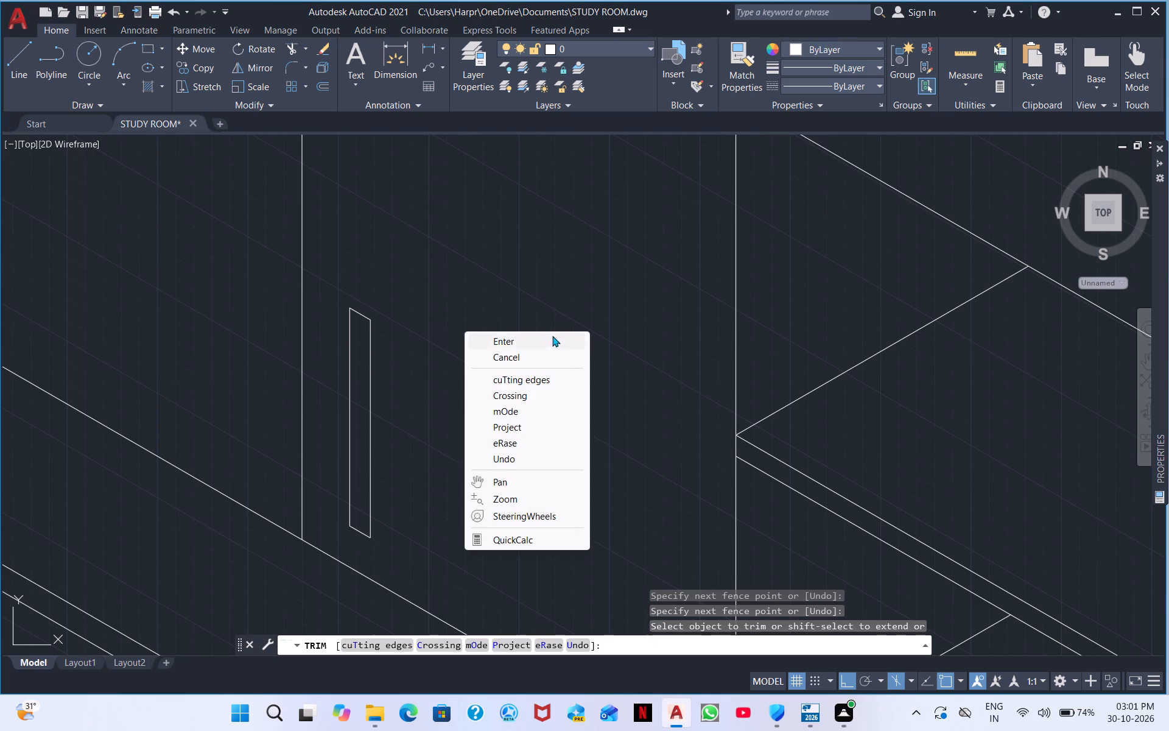
pyautogui.click(543, 342)
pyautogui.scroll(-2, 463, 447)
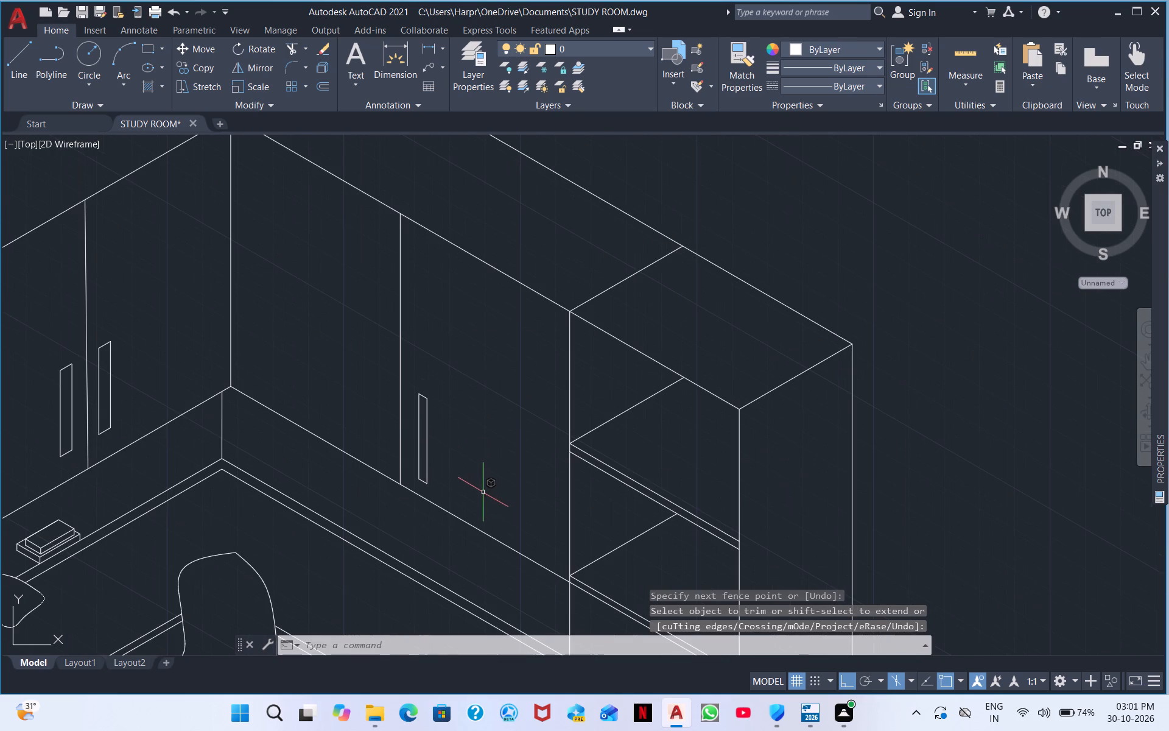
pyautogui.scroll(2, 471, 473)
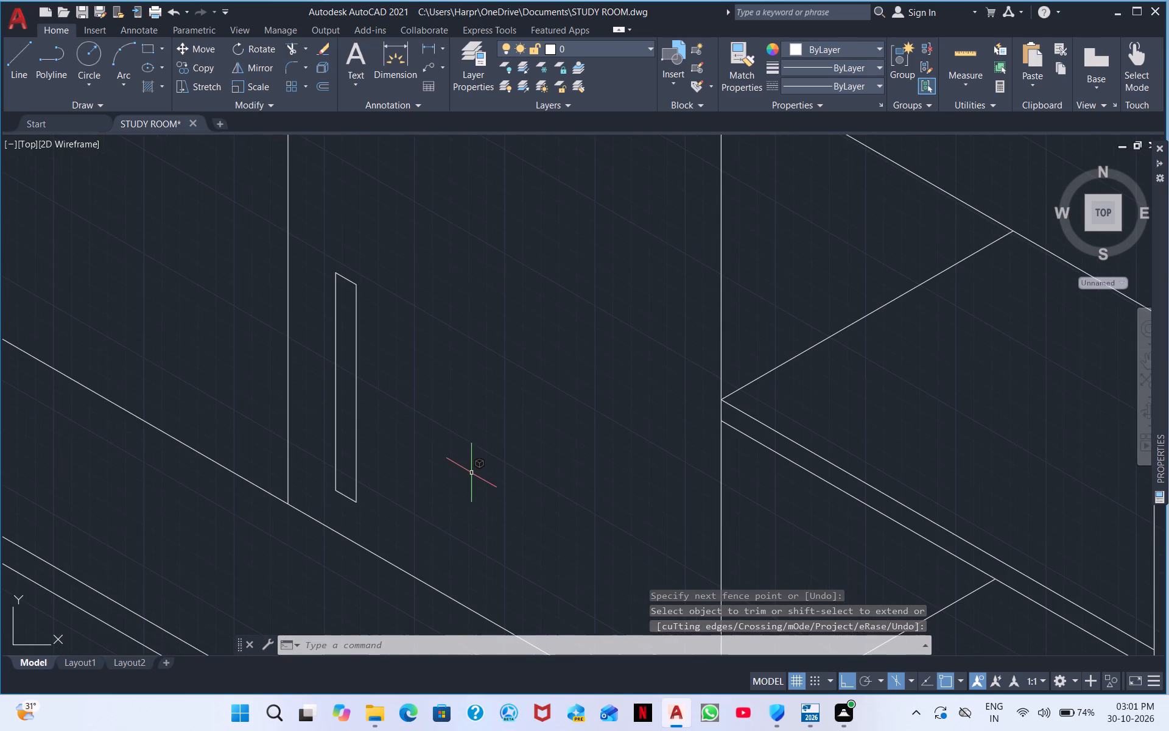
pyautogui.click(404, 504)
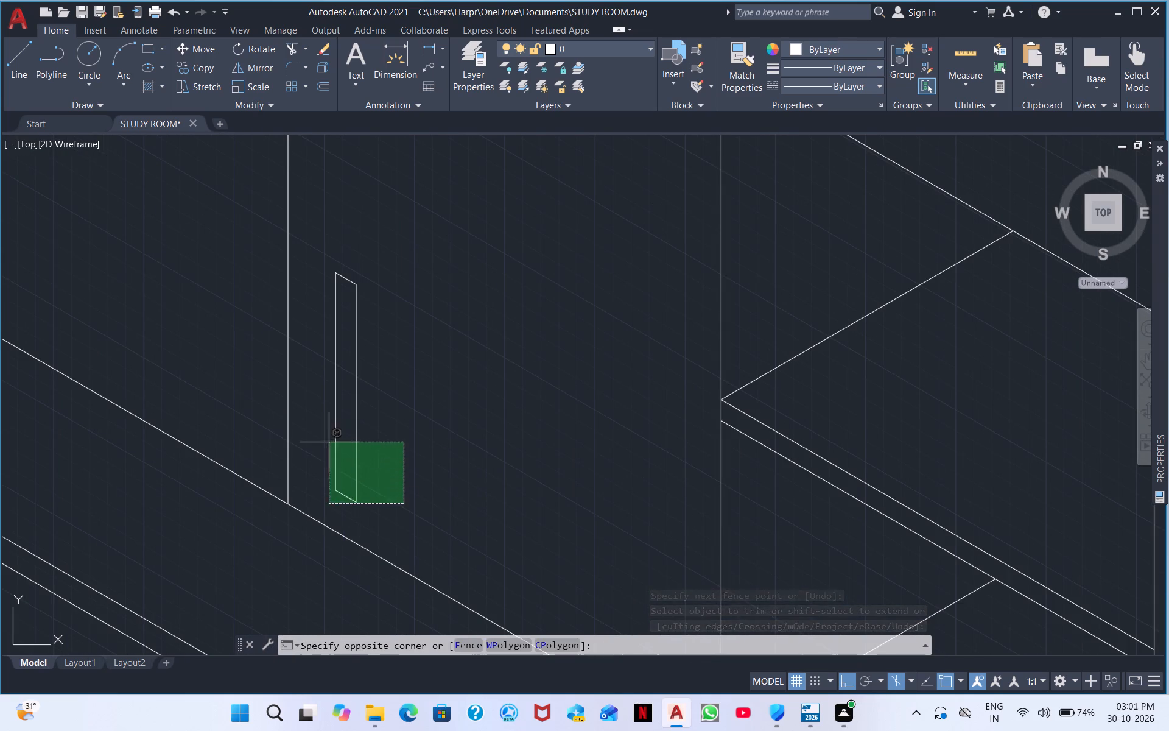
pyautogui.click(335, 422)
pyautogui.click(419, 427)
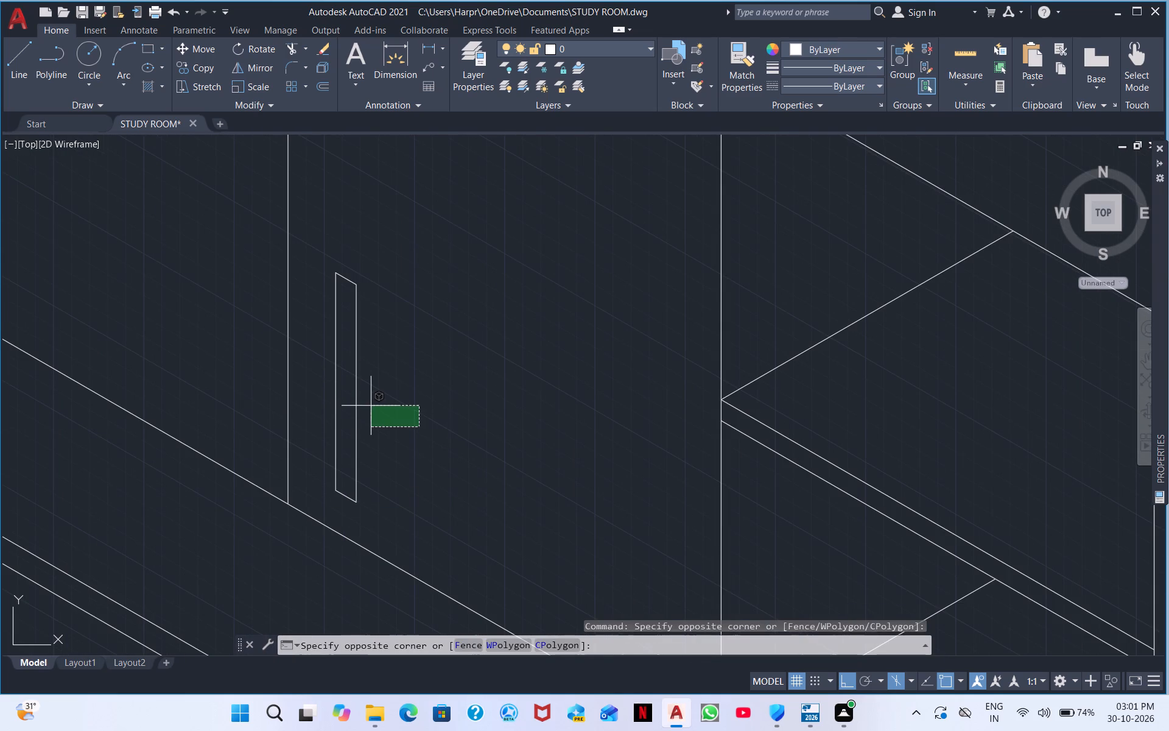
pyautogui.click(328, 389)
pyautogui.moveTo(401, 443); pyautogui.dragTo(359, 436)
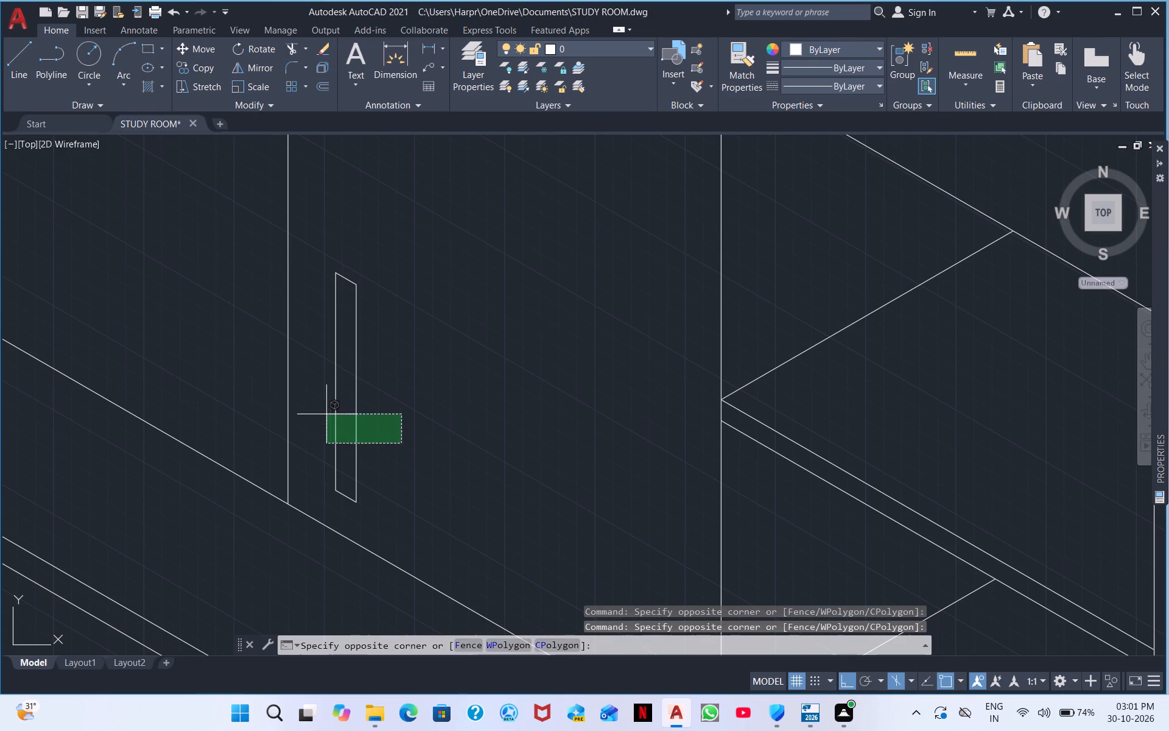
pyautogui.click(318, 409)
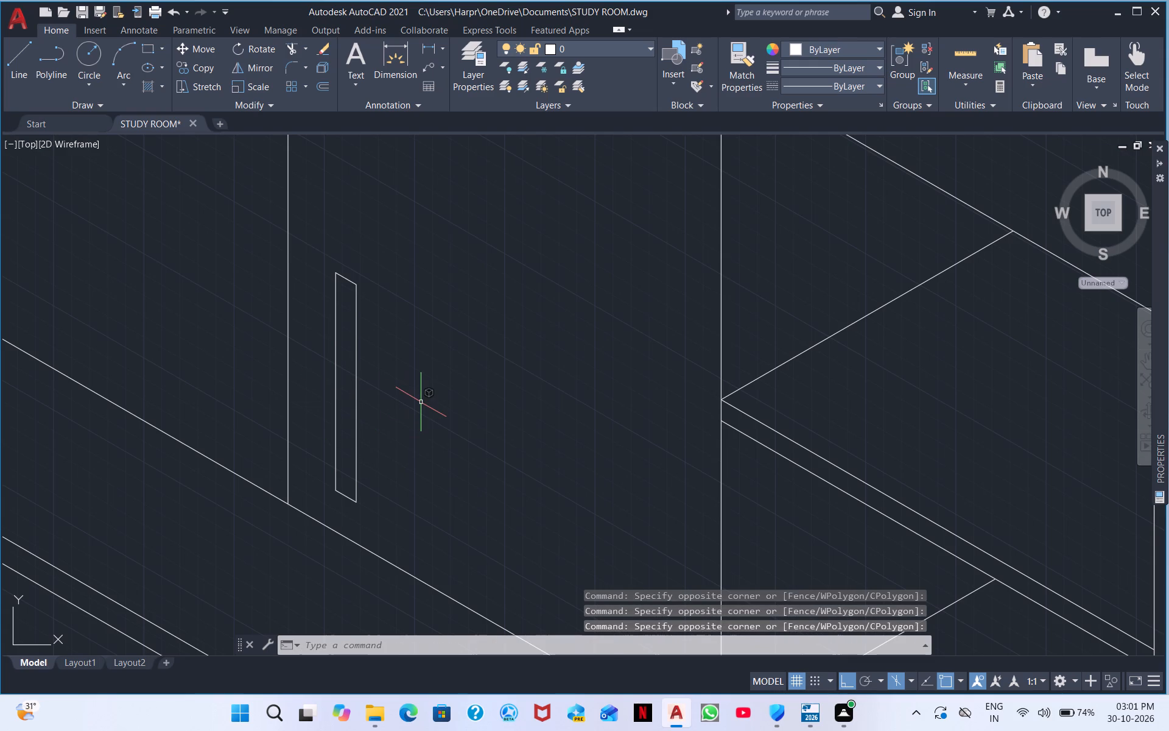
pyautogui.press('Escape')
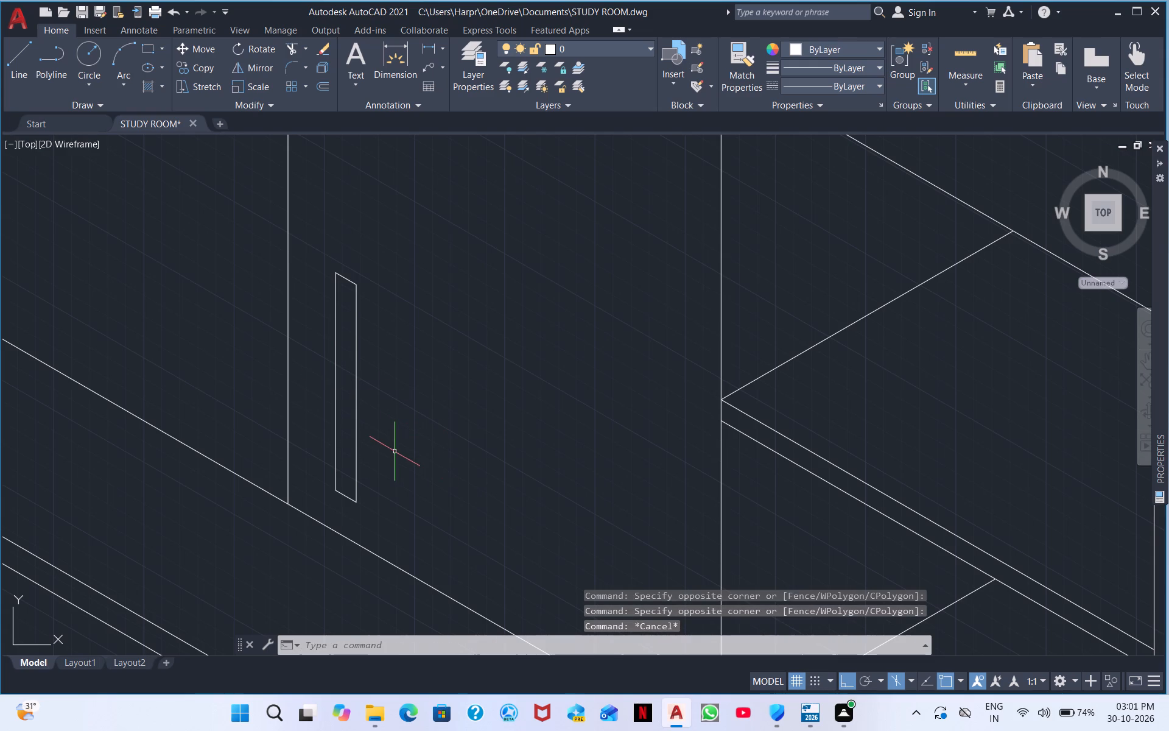
# Copy the whole handle outline along the 330° axis line to the other side of the same cabinet's door divider.
pyautogui.moveTo(407, 442); pyautogui.dragTo(465, 403, button='middle')
pyautogui.click(446, 462)
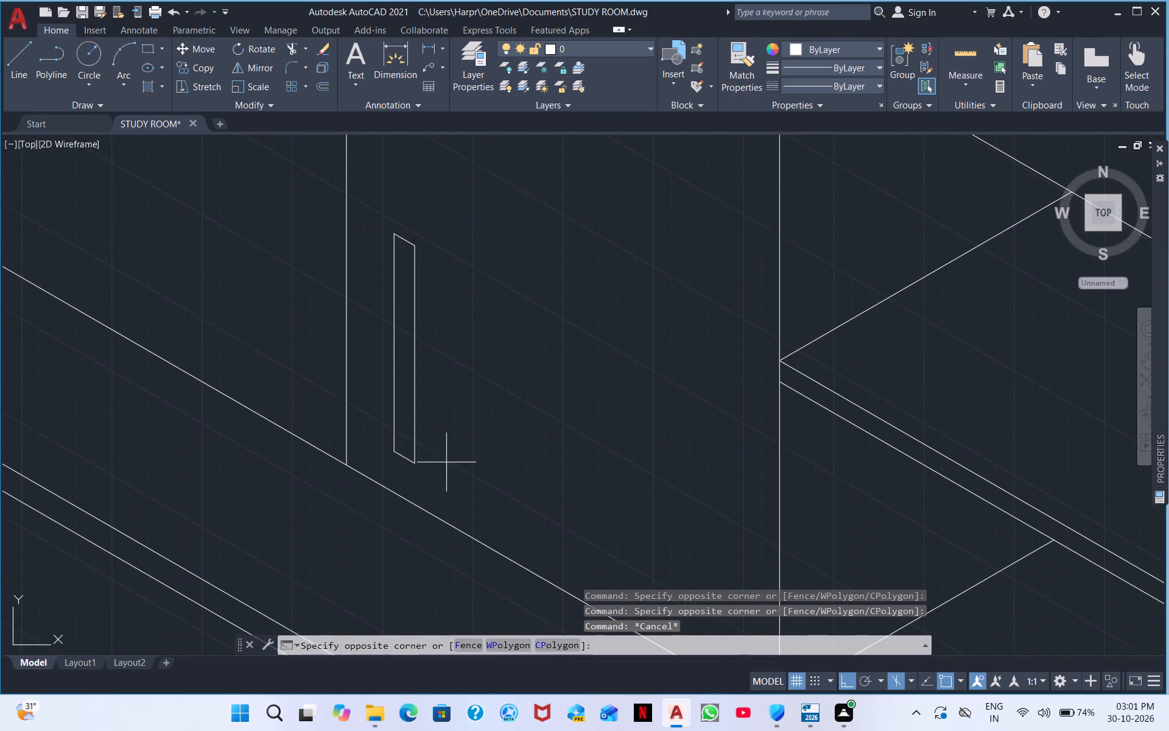
pyautogui.click(381, 420)
pyautogui.click(420, 255)
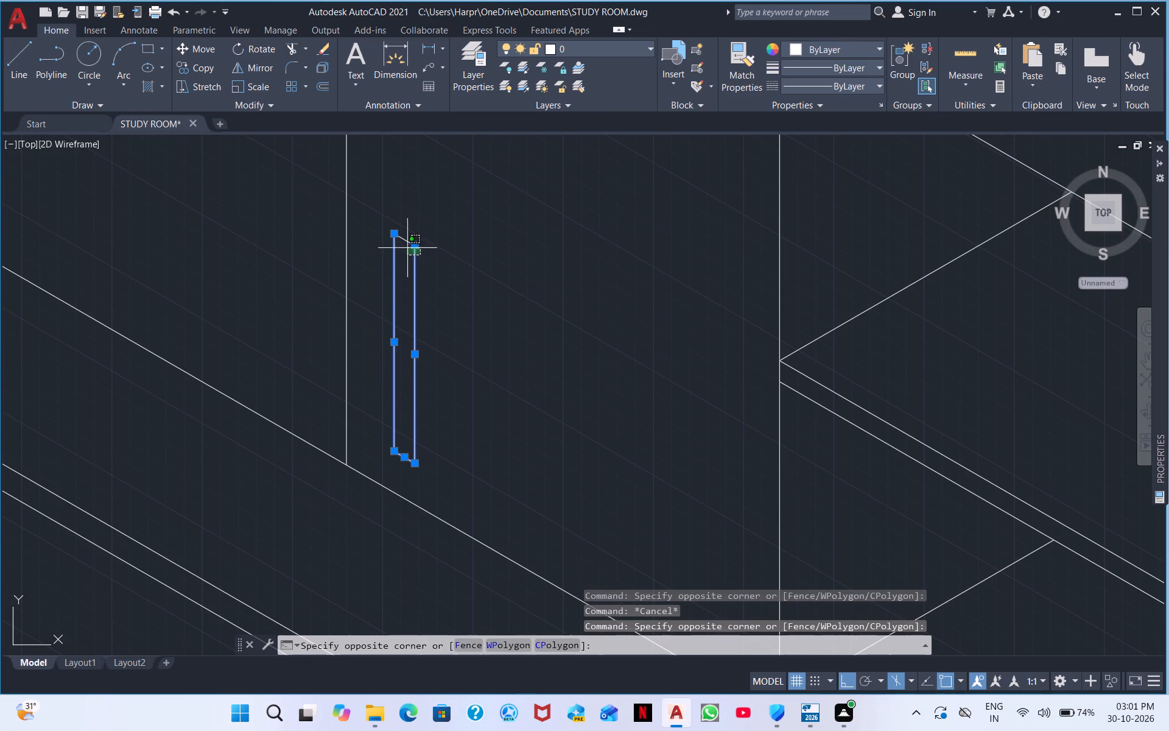
pyautogui.click(382, 228)
pyautogui.rightClick(536, 292)
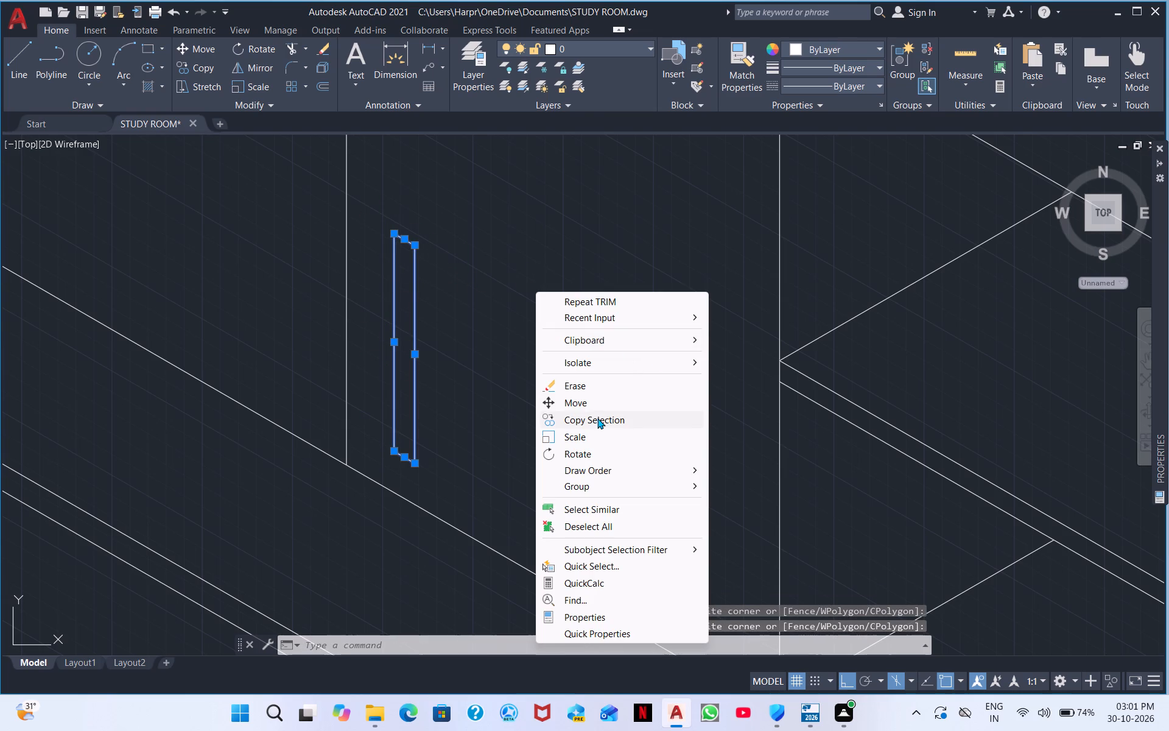
pyautogui.click(597, 418)
pyautogui.click(415, 466)
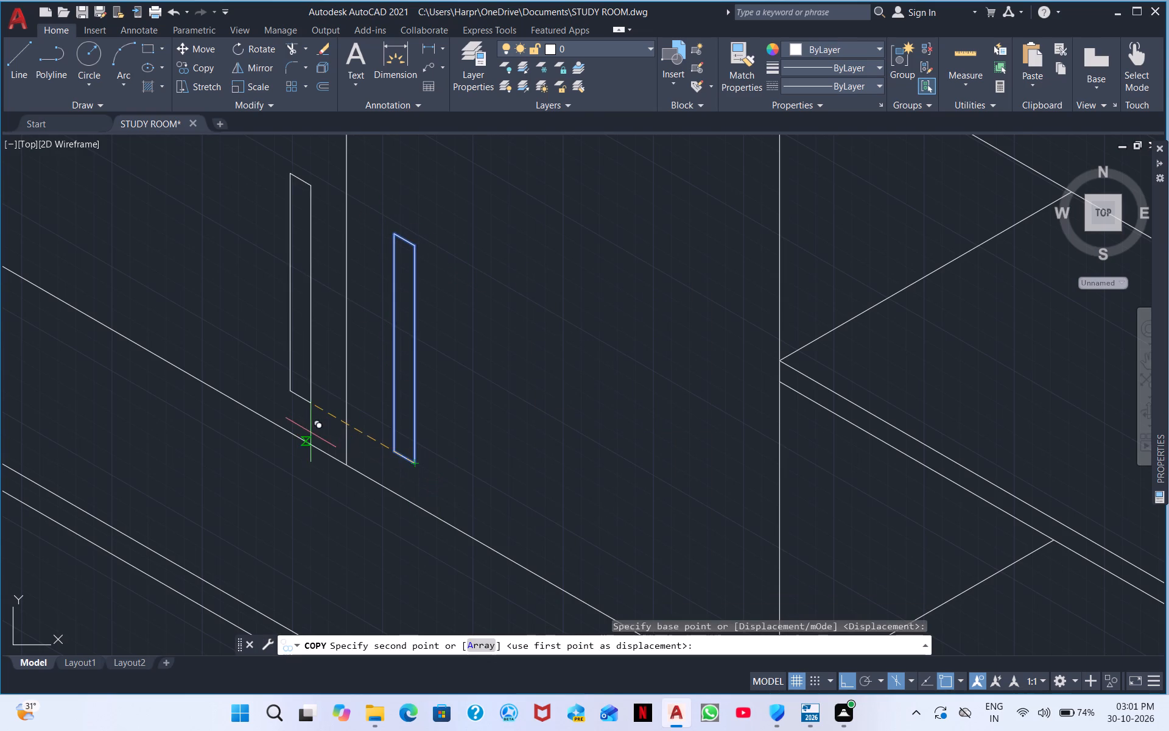
pyautogui.click(299, 423)
pyautogui.scroll(-3, 350, 422)
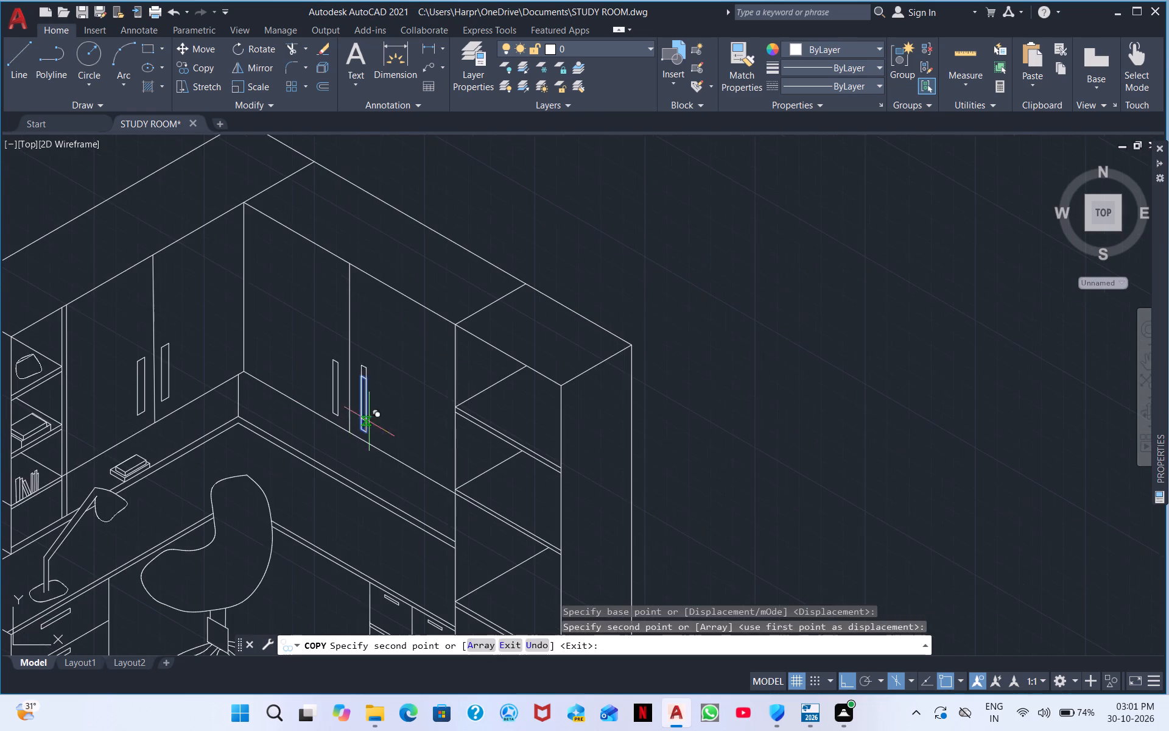
pyautogui.press('Escape')
# Look over the whole study-room drawing, from the wall cabinets and desk to the drawers and tall open bookshelf, for remaining details.
pyautogui.scroll(-3, 386, 424)
pyautogui.moveTo(458, 431); pyautogui.dragTo(388, 365, button='middle')
pyautogui.moveTo(393, 426); pyautogui.dragTo(603, 281, button='middle')
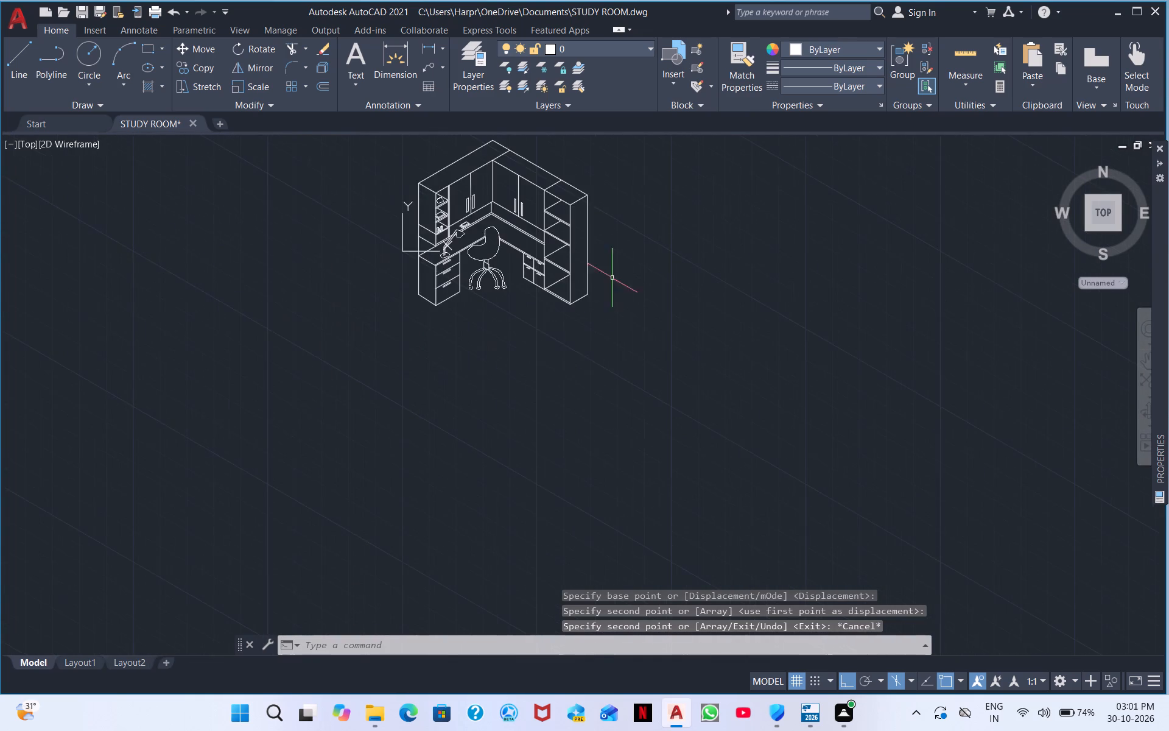
pyautogui.moveTo(538, 375); pyautogui.dragTo(479, 606, button='middle')
pyautogui.scroll(2, 502, 434)
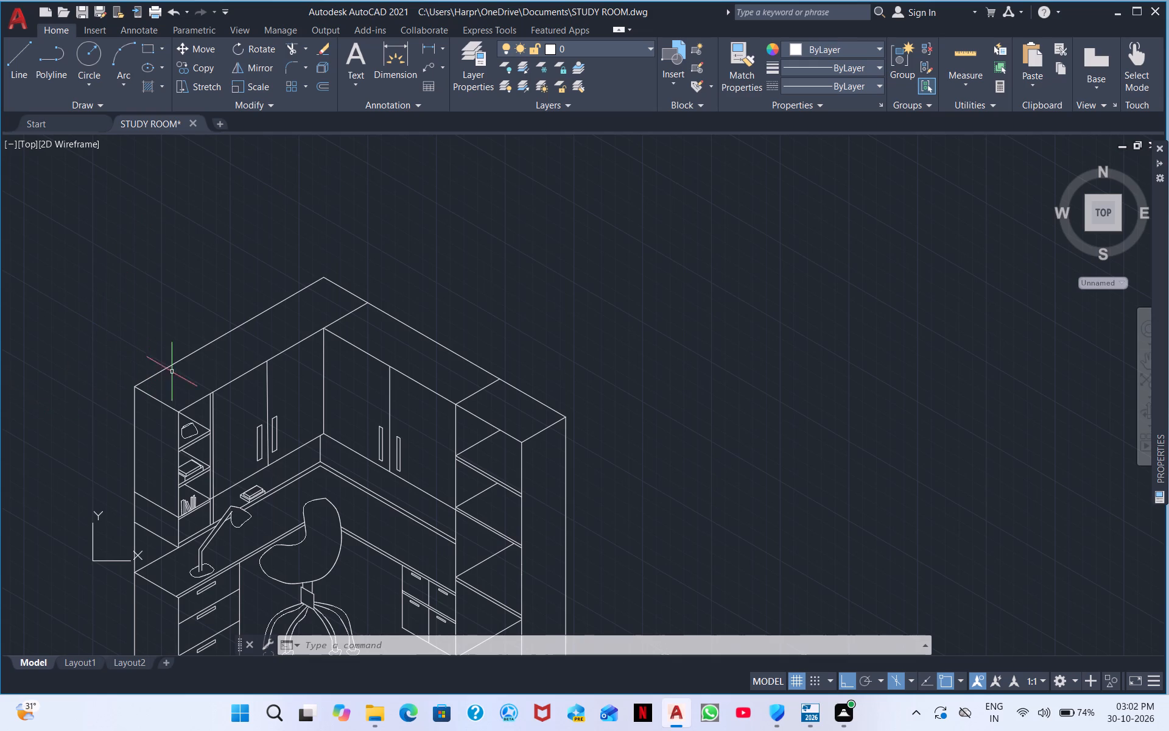
pyautogui.moveTo(234, 376); pyautogui.dragTo(367, 232, button='middle')
pyautogui.moveTo(458, 312); pyautogui.dragTo(410, 243, button='middle')
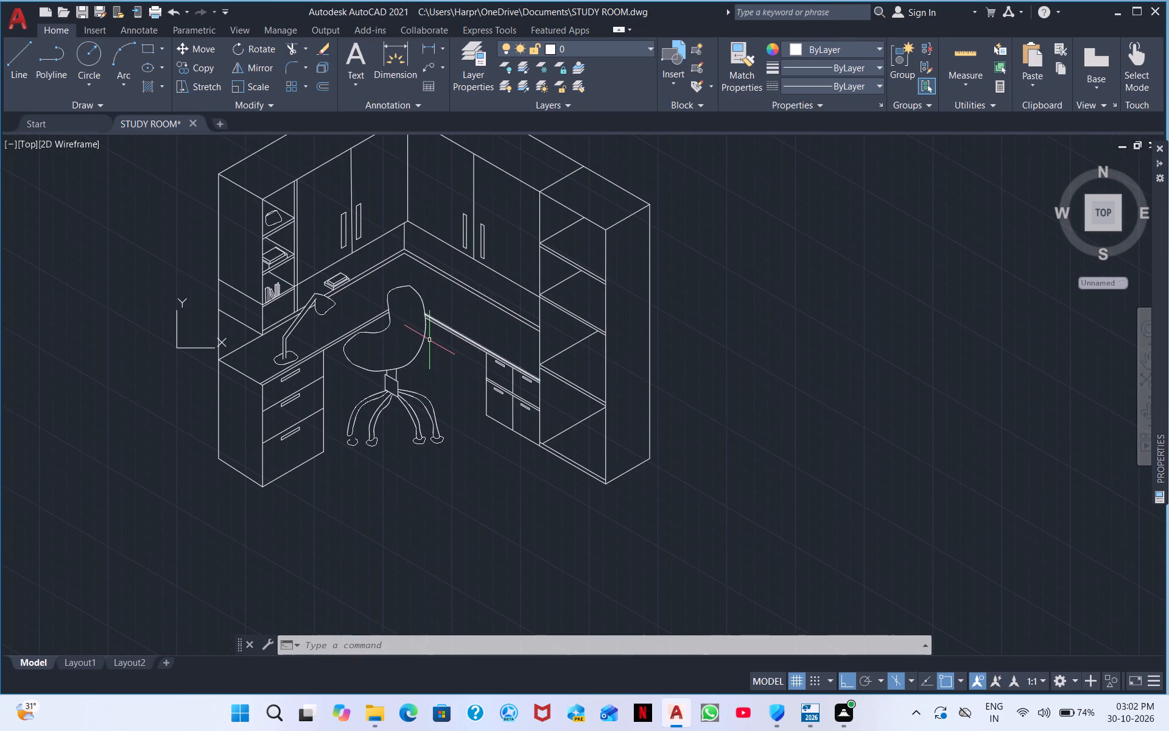
pyautogui.moveTo(527, 428); pyautogui.dragTo(418, 337, button='middle')
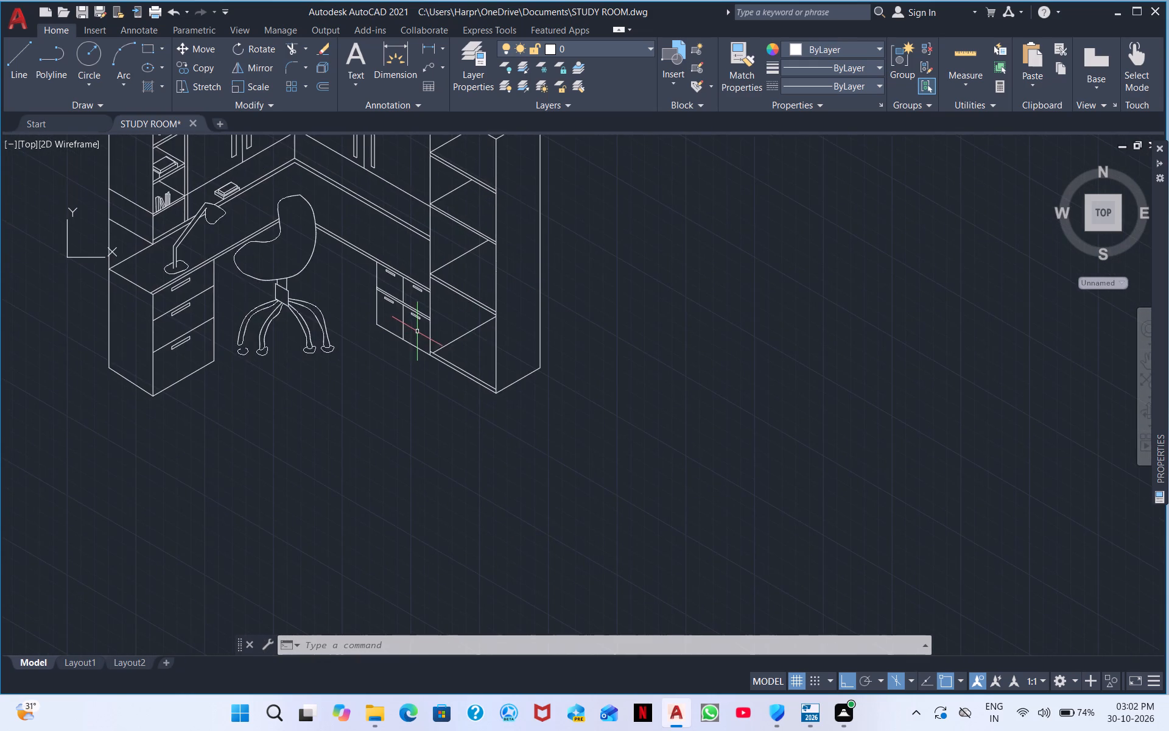
pyautogui.scroll(2, 417, 331)
pyautogui.moveTo(351, 371); pyautogui.dragTo(518, 568, button='middle')
pyautogui.moveTo(438, 392); pyautogui.dragTo(368, 506, button='middle')
pyautogui.moveTo(337, 398); pyautogui.dragTo(278, 498, button='middle')
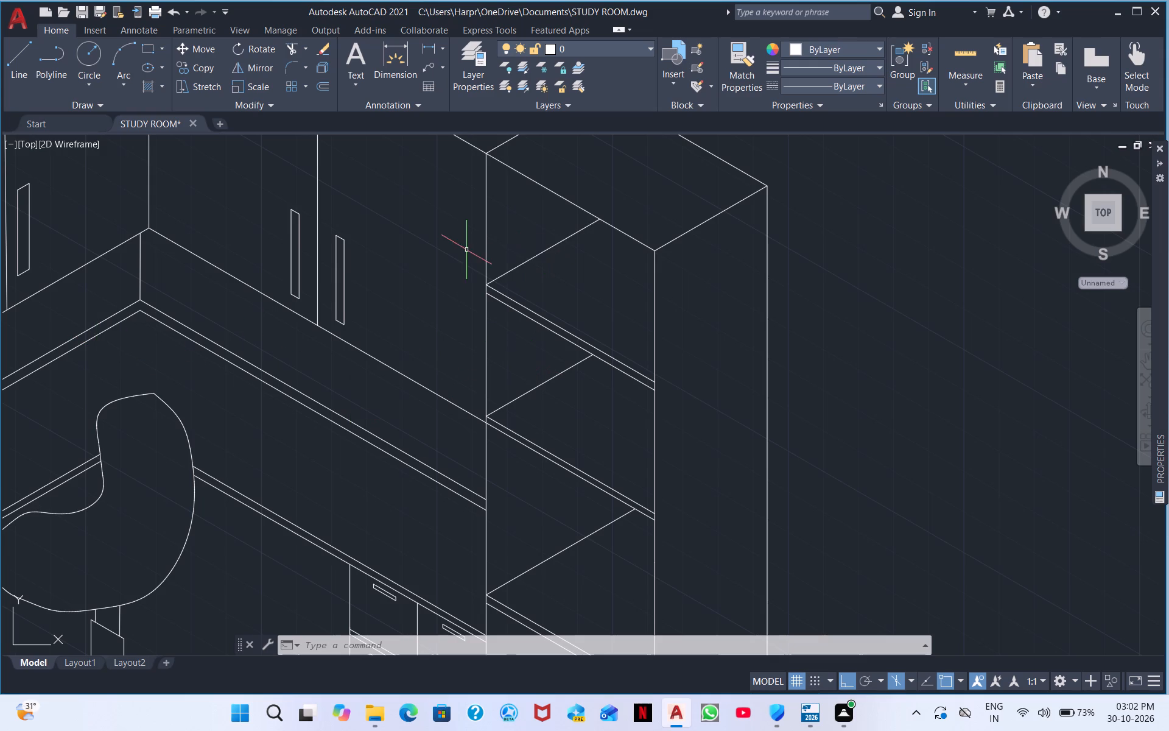
# Draw a vertical line in the tall bookshelf's top compartment, ending on the top front edge of the shelf board below.
pyautogui.click(6, 58)
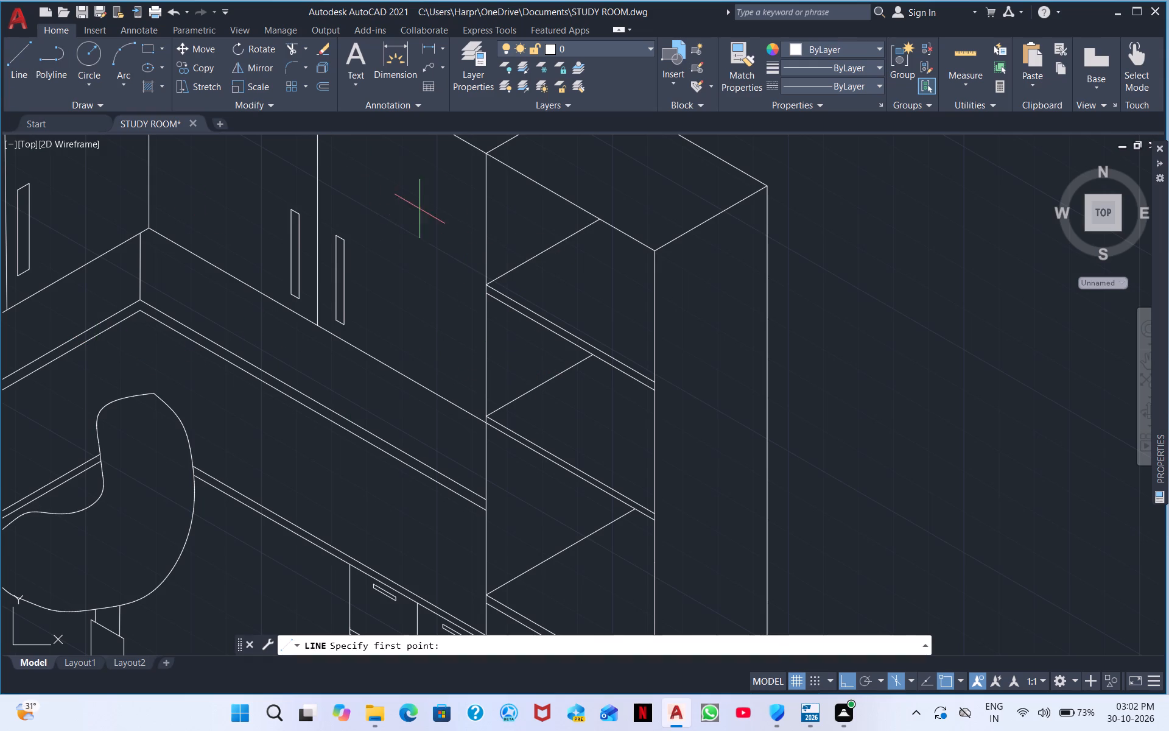
pyautogui.click(527, 203)
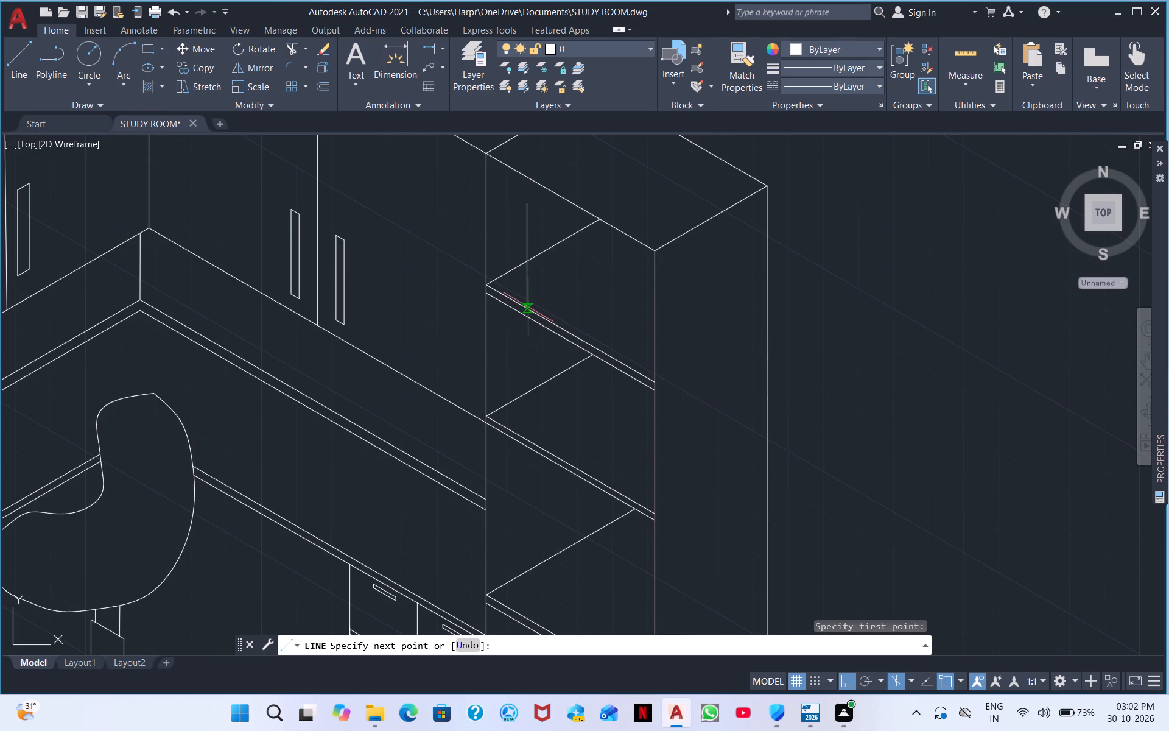
pyautogui.click(528, 306)
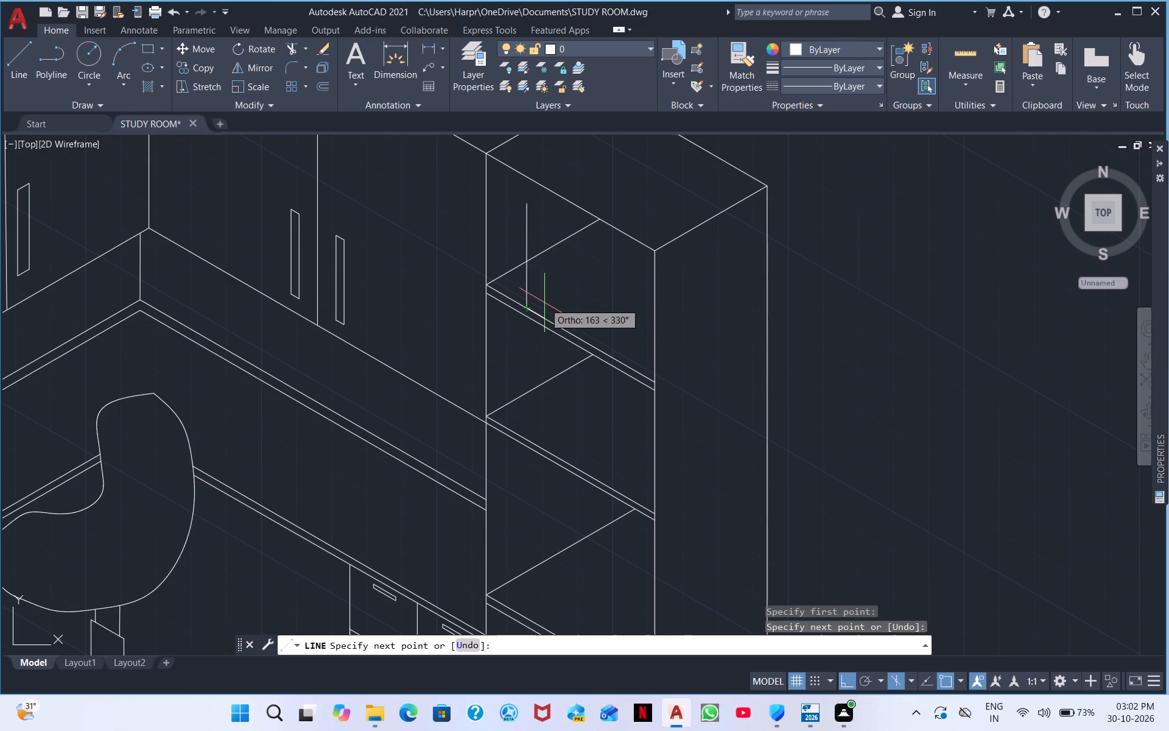
pyautogui.rightClick(550, 265)
pyautogui.click(597, 273)
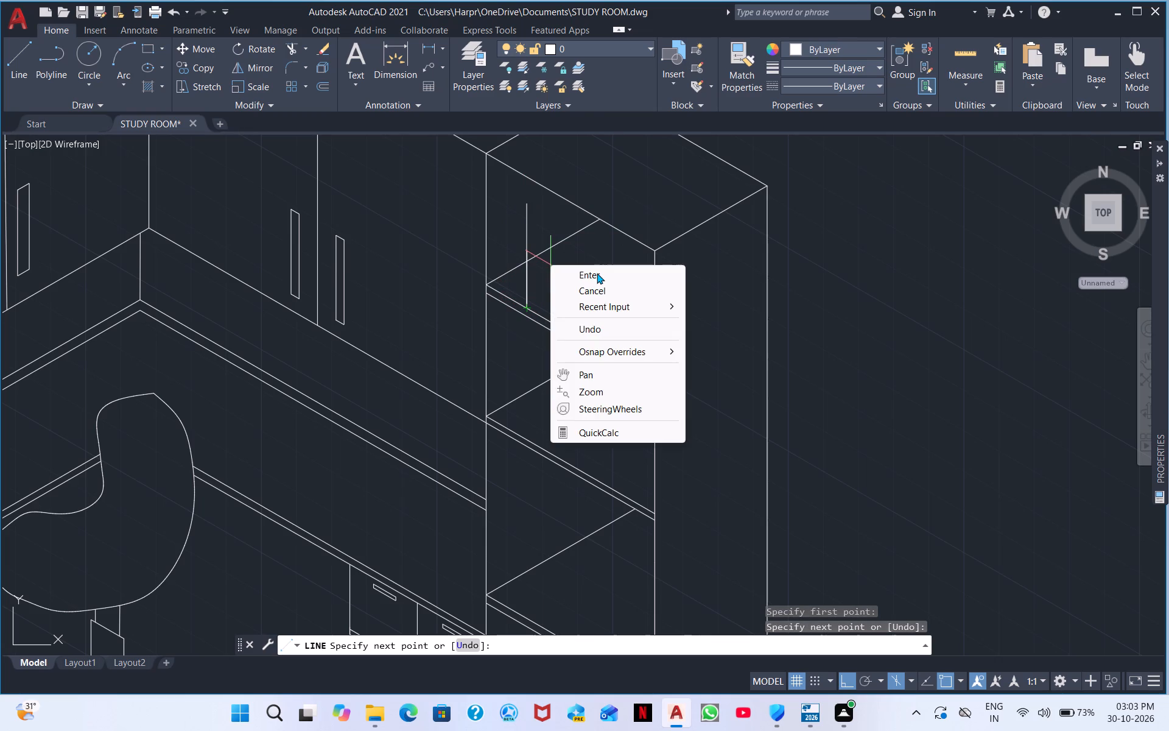
# From the vertical line's upper end, draw a short top edge at 330° and a second vertical side down to the same shelf edge.
pyautogui.rightClick(597, 273)
pyautogui.click(650, 278)
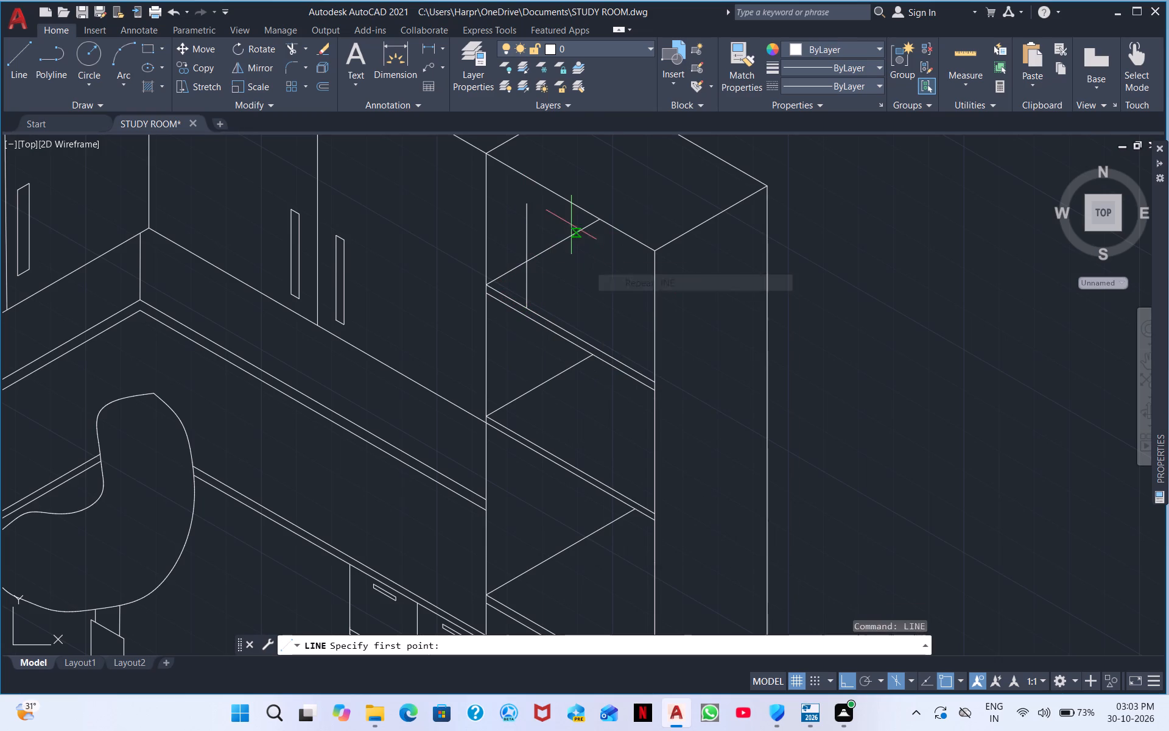
pyautogui.click(531, 206)
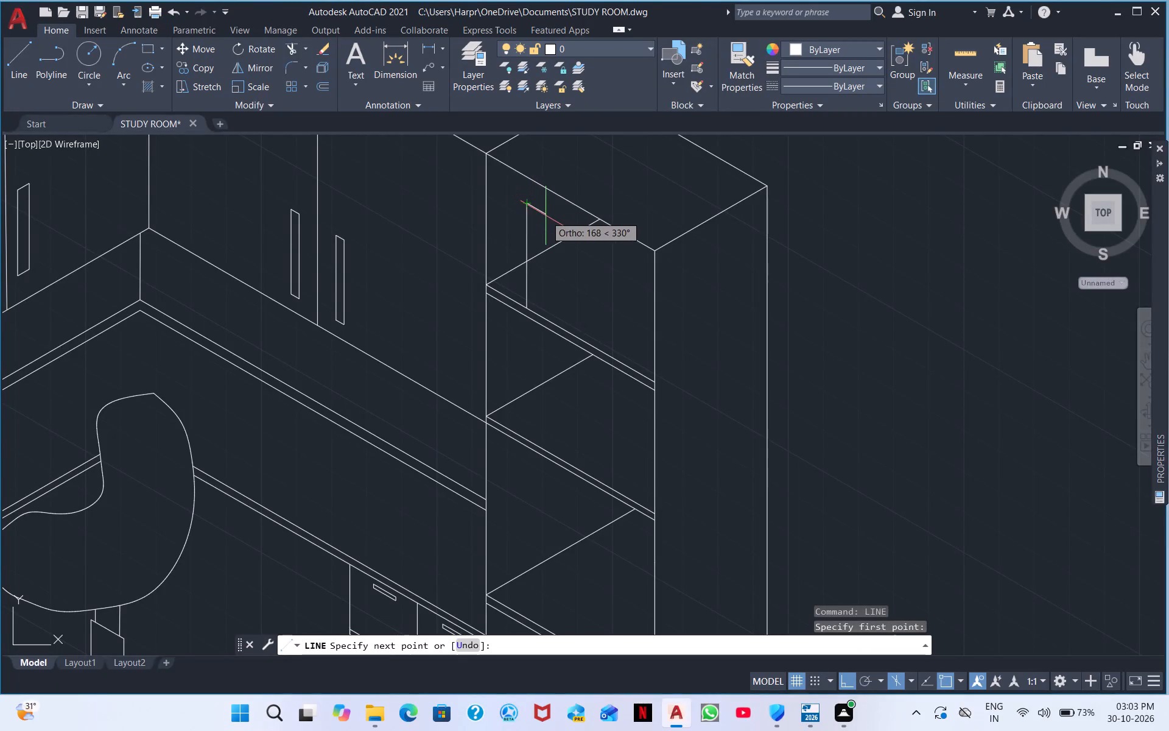
pyautogui.click(543, 218)
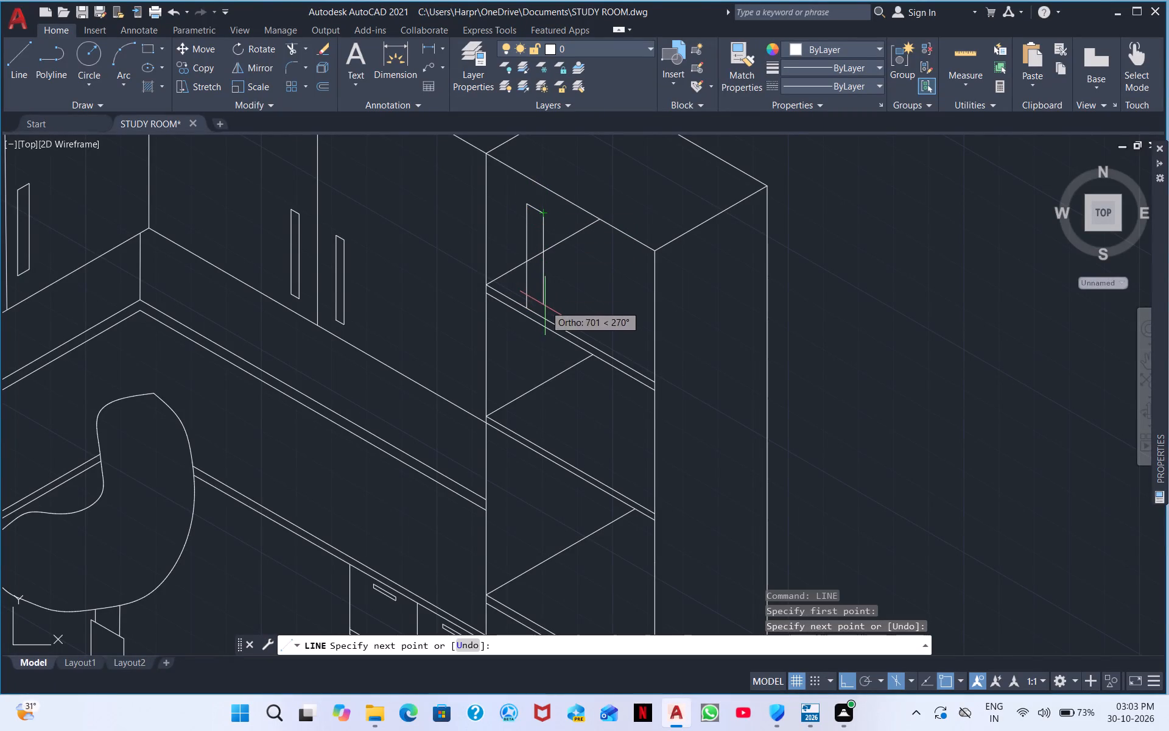
pyautogui.scroll(4, 545, 319)
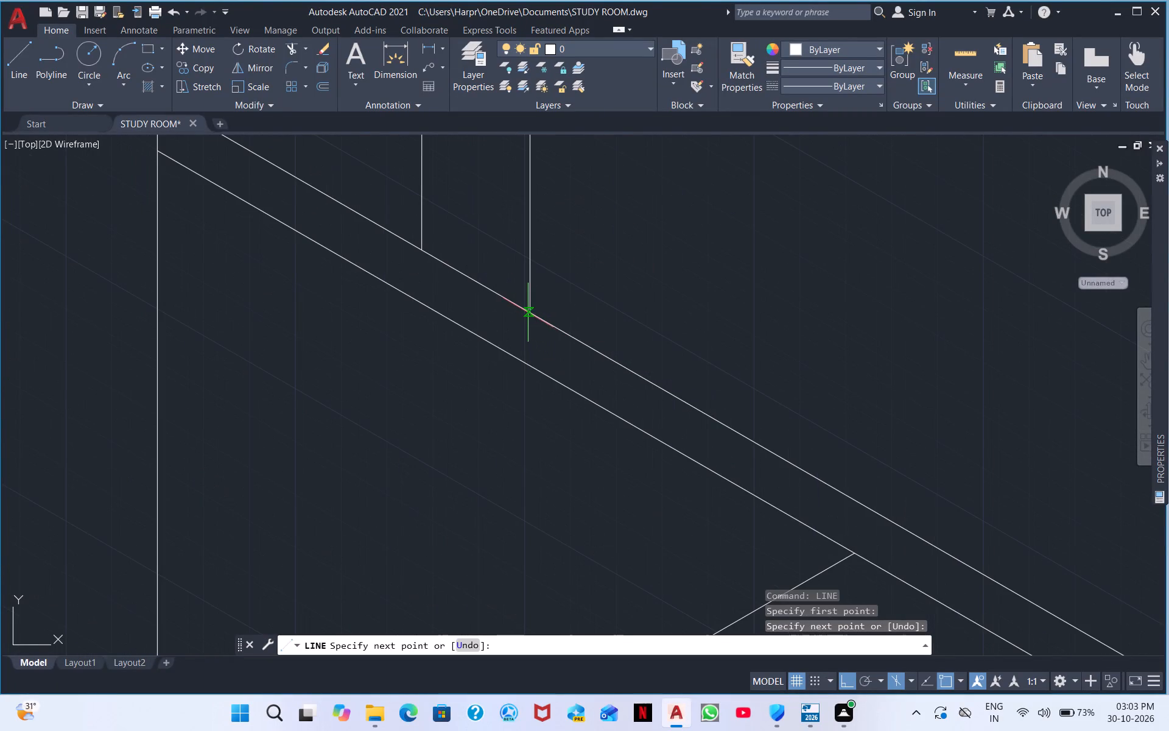
pyautogui.click(528, 313)
pyautogui.rightClick(560, 301)
pyautogui.click(594, 310)
# Draw a short slanted line from just below the top of the outline's second side to the compartment's diagonal back line.
pyautogui.rightClick(605, 292)
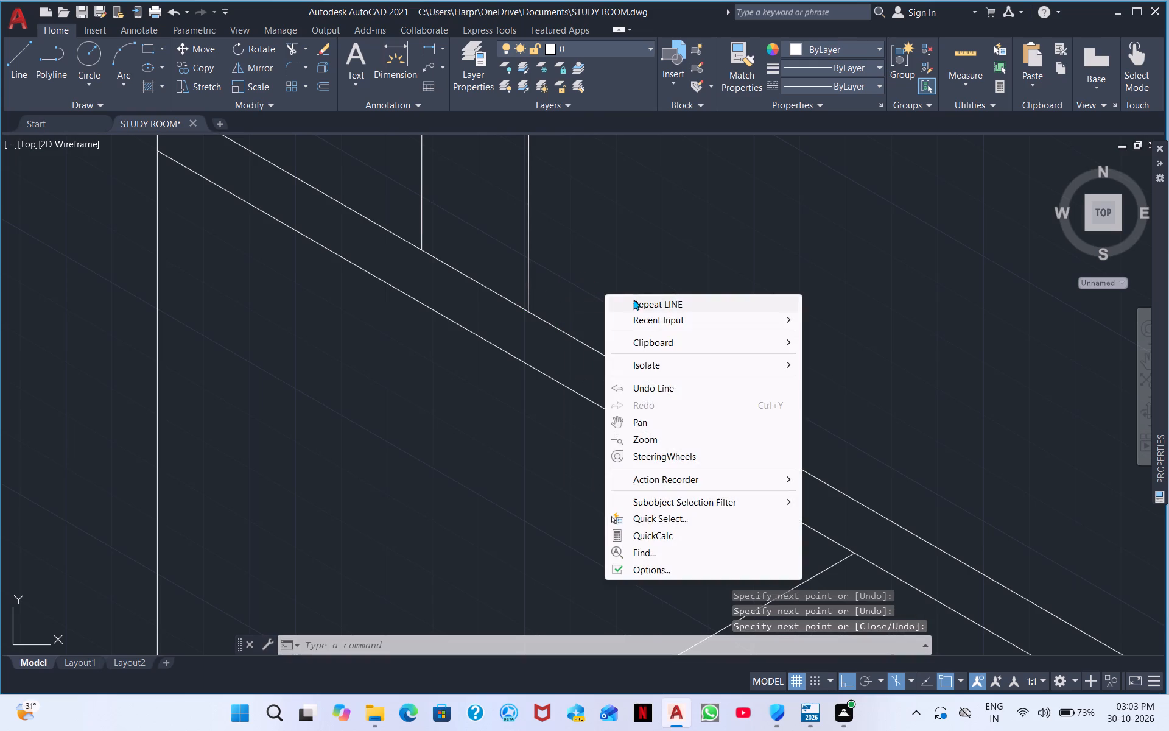
pyautogui.click(636, 300)
pyautogui.scroll(-3, 614, 263)
pyautogui.moveTo(597, 249); pyautogui.dragTo(549, 425, button='middle')
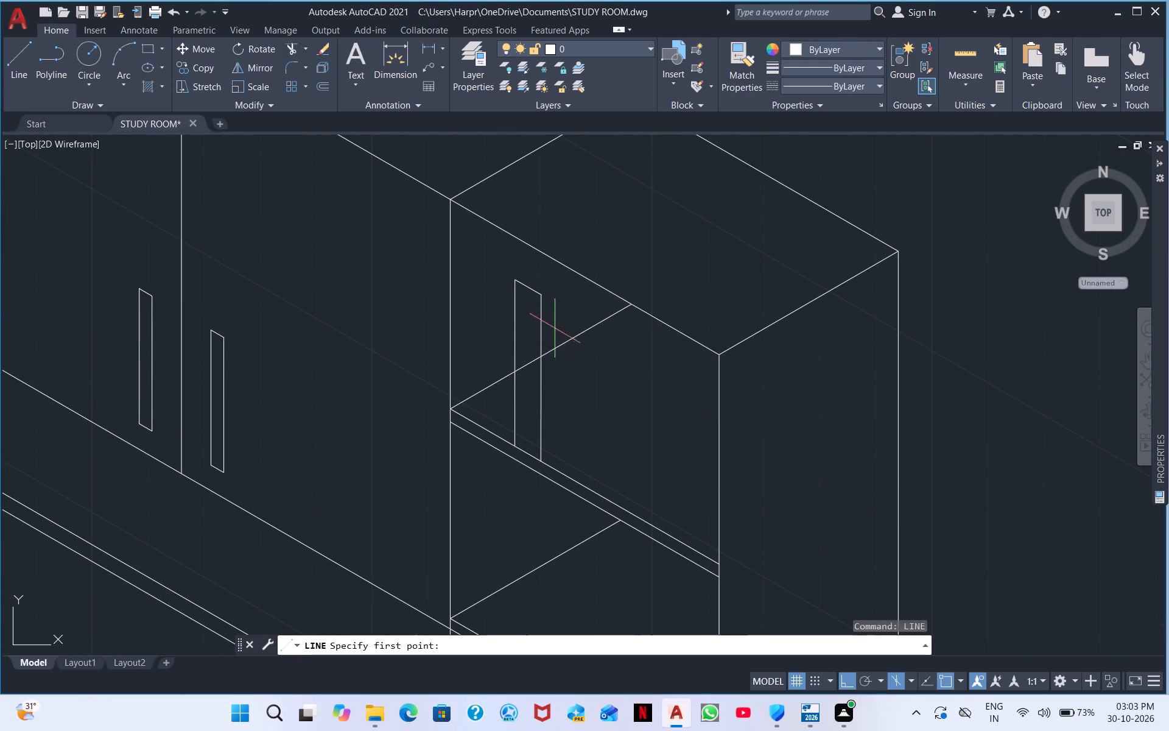
pyautogui.click(543, 313)
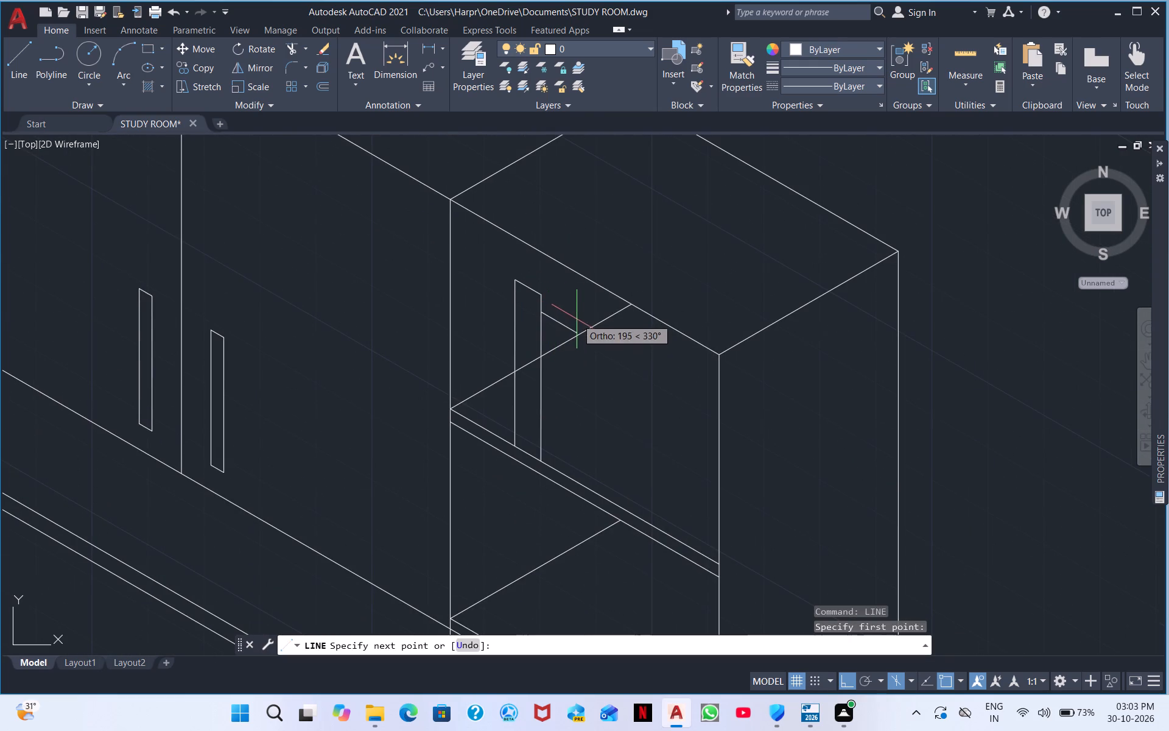
pyautogui.click(569, 328)
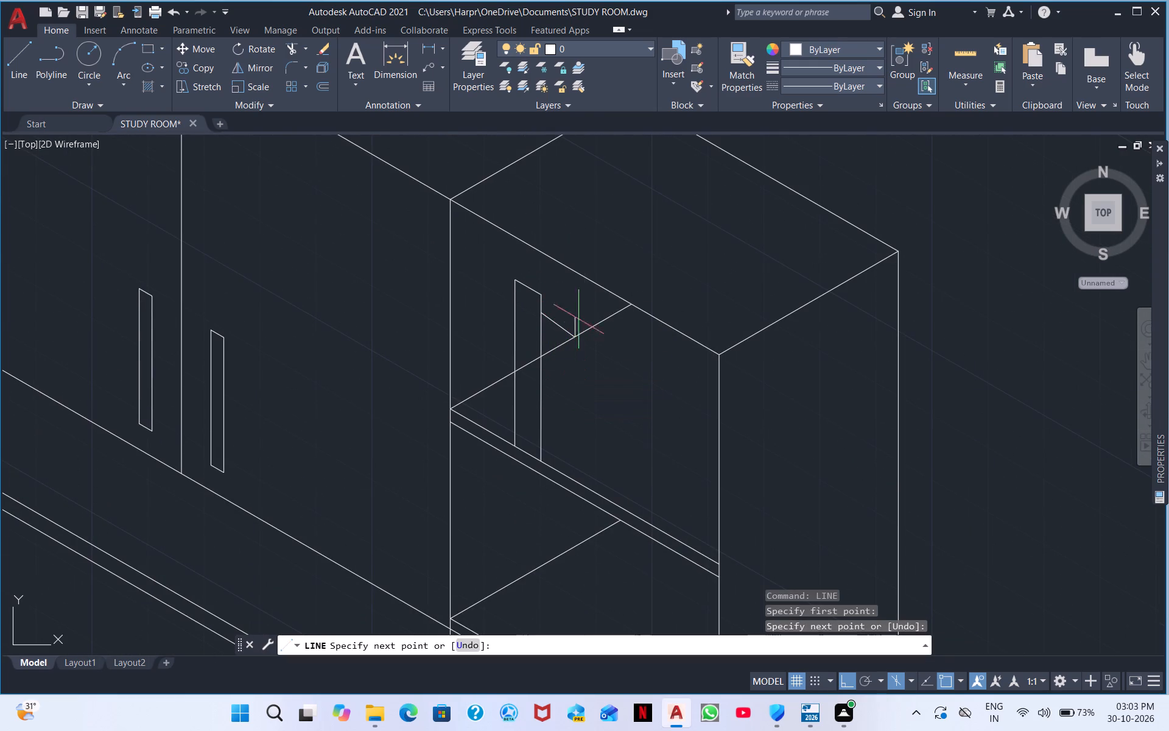
pyautogui.press('Escape')
# From the slanted line's upper end, draw a short top edge at 330° and a side down to the shelf's top front edge.
pyautogui.rightClick(598, 334)
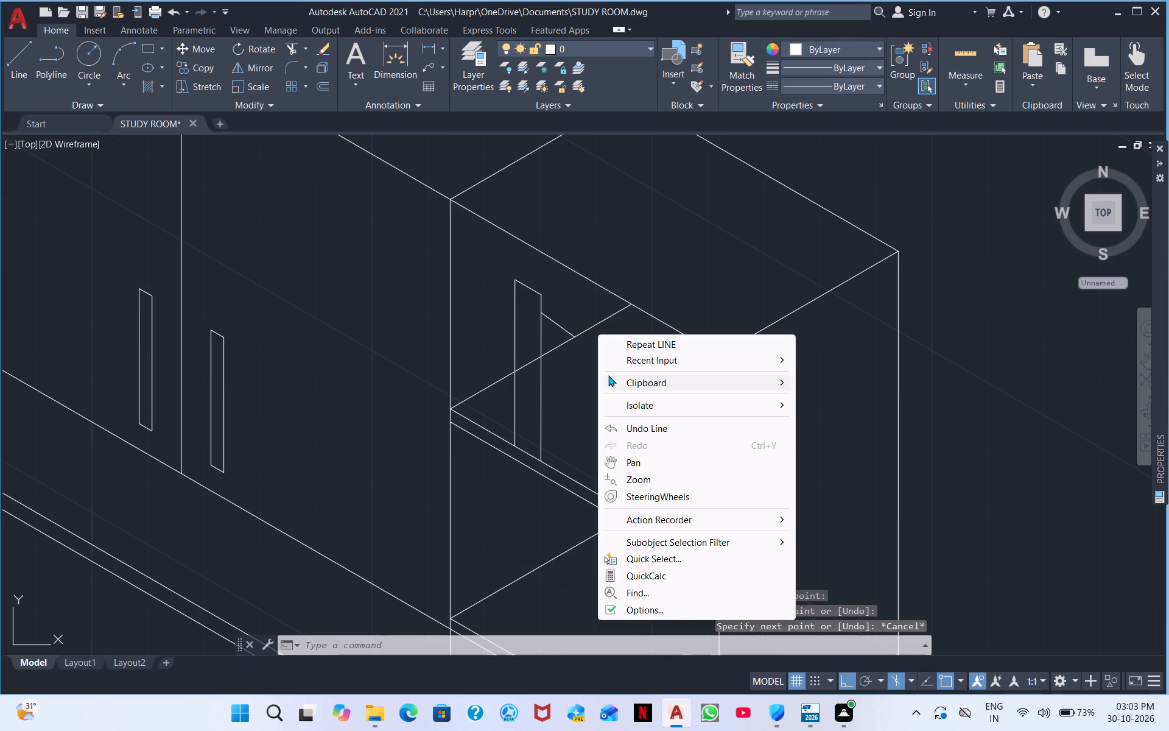
pyautogui.click(645, 342)
pyautogui.scroll(3, 564, 324)
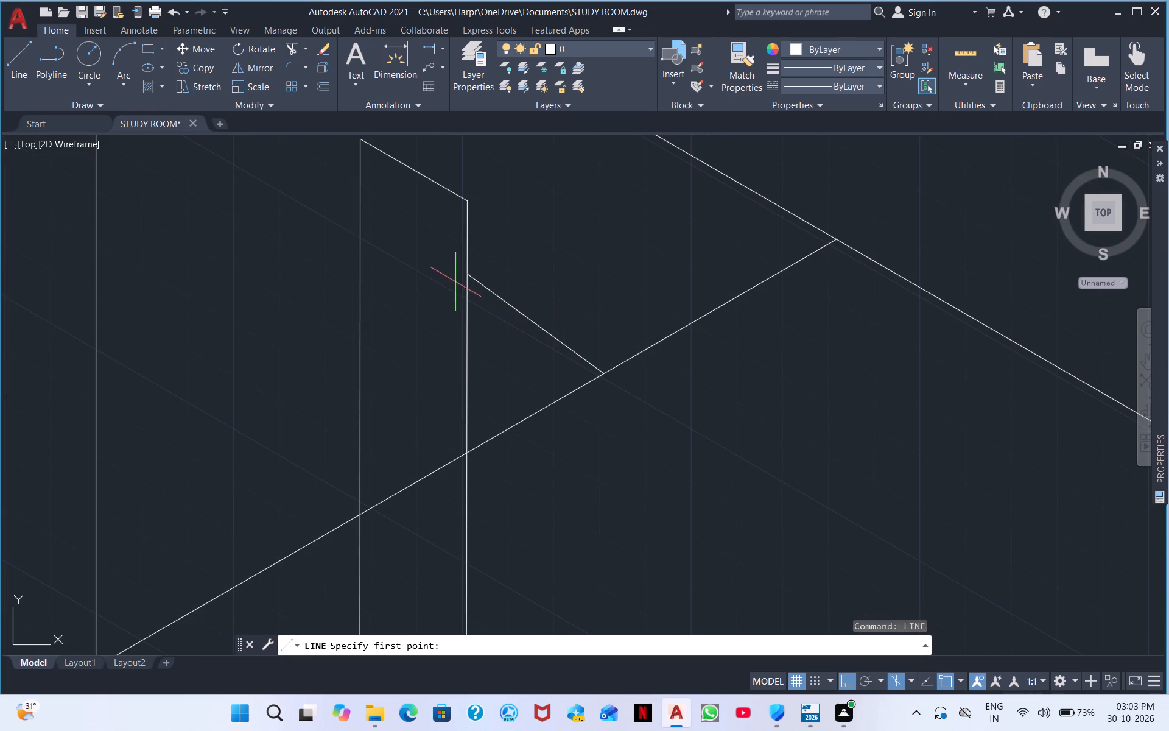
pyautogui.click(469, 272)
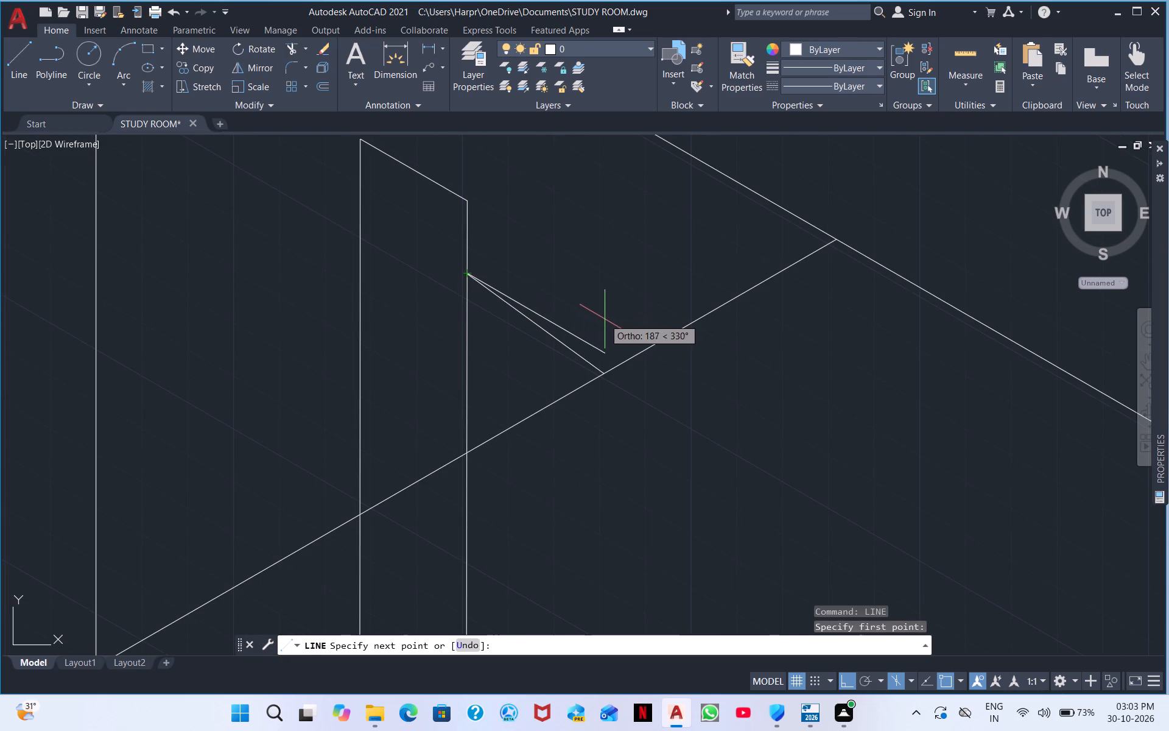
pyautogui.click(576, 332)
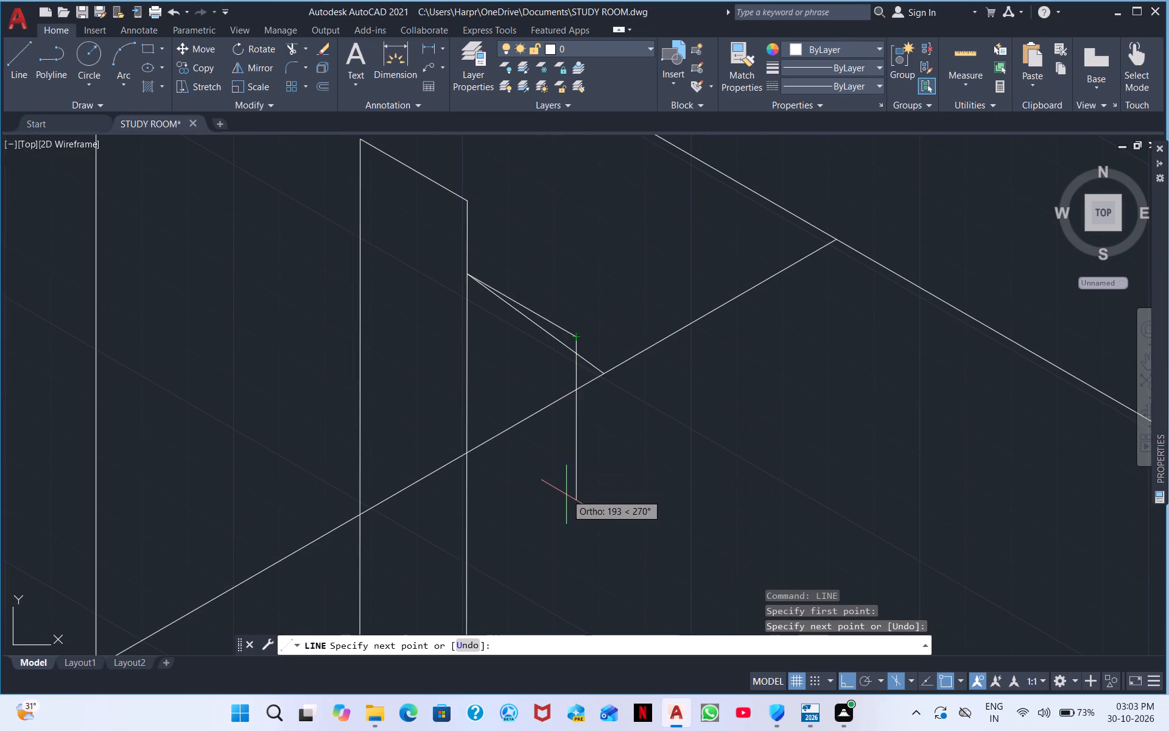
pyautogui.moveTo(566, 495); pyautogui.dragTo(493, 207, button='middle')
pyautogui.scroll(-2, 451, 429)
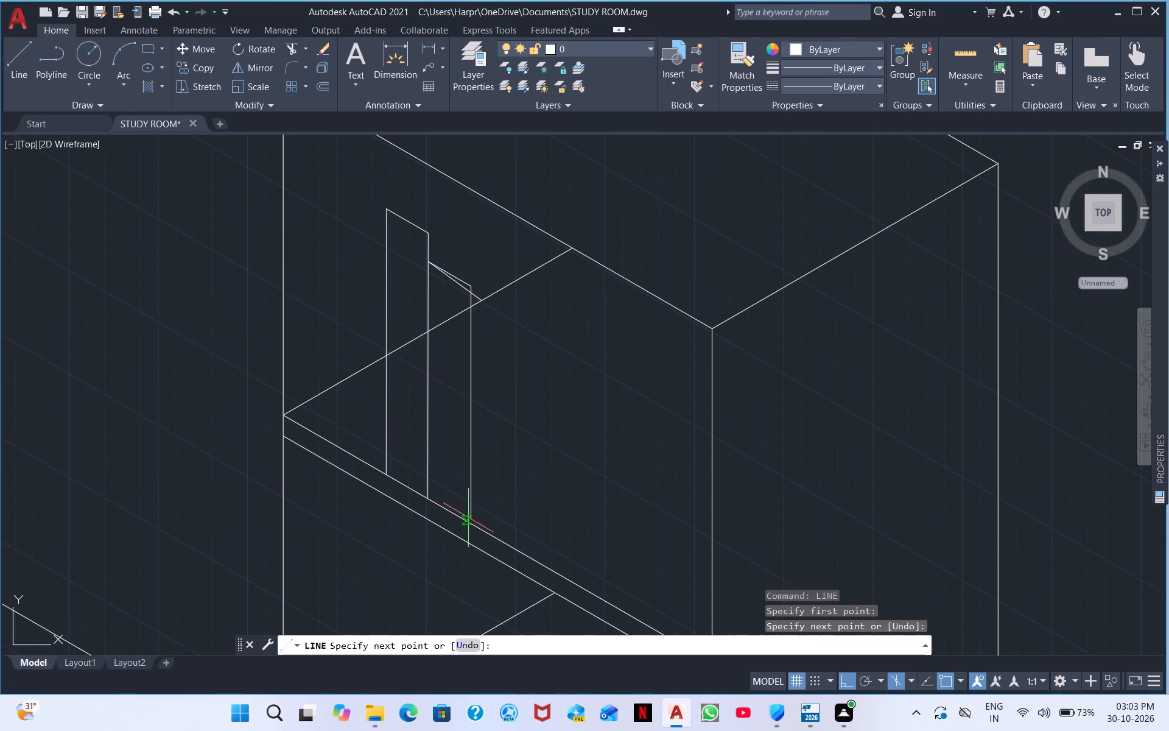
pyautogui.click(472, 525)
pyautogui.press('Escape')
# With Ortho off, draw a closed narrow leaning book outline from the second upright's side to the shelf edge and the diagonal back line.
pyautogui.rightClick(515, 454)
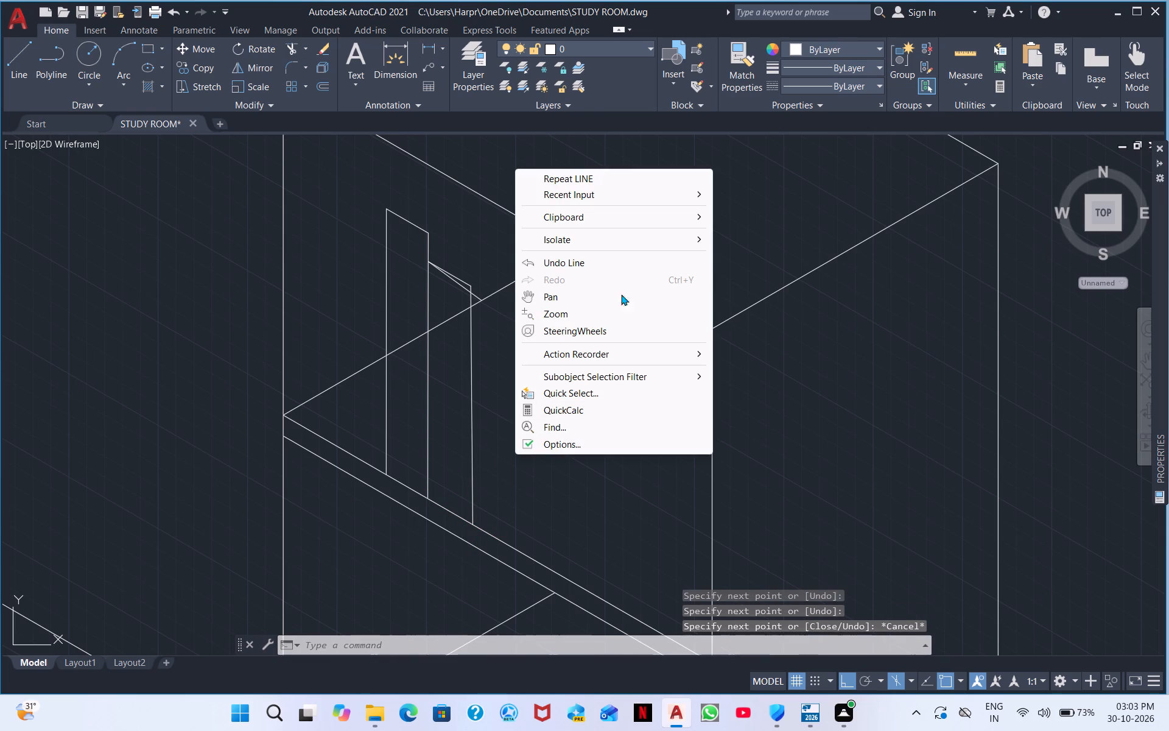
pyautogui.click(593, 179)
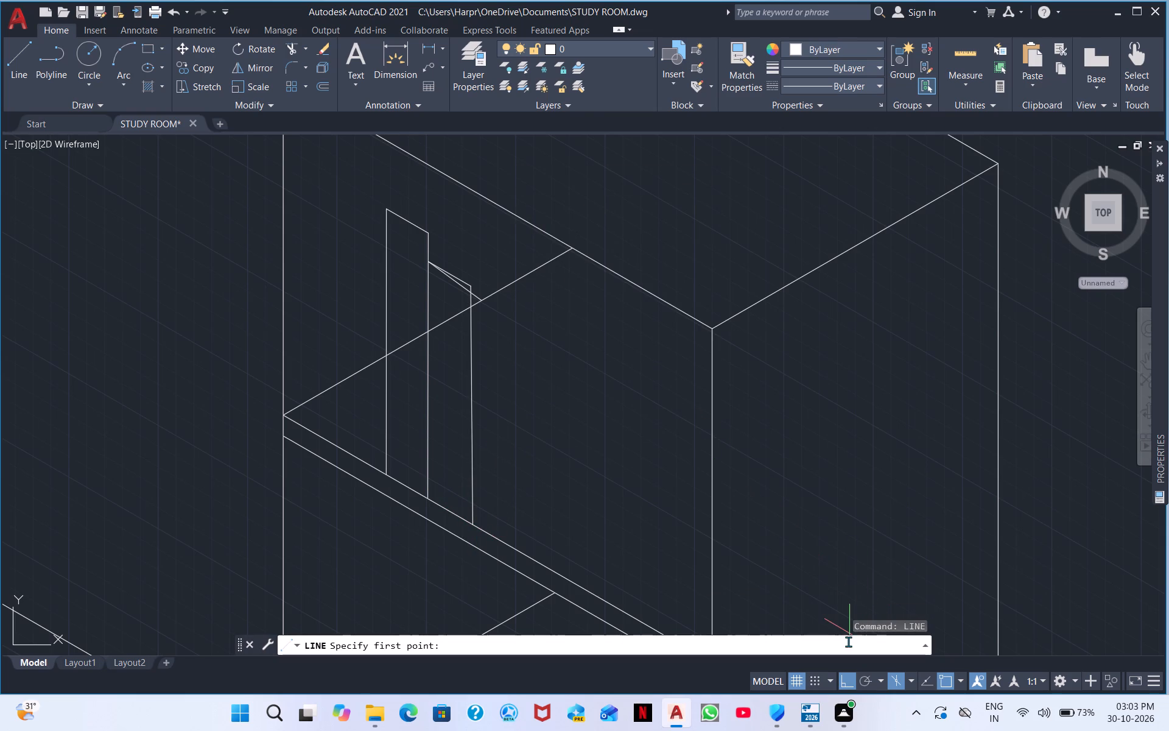
pyautogui.click(851, 679)
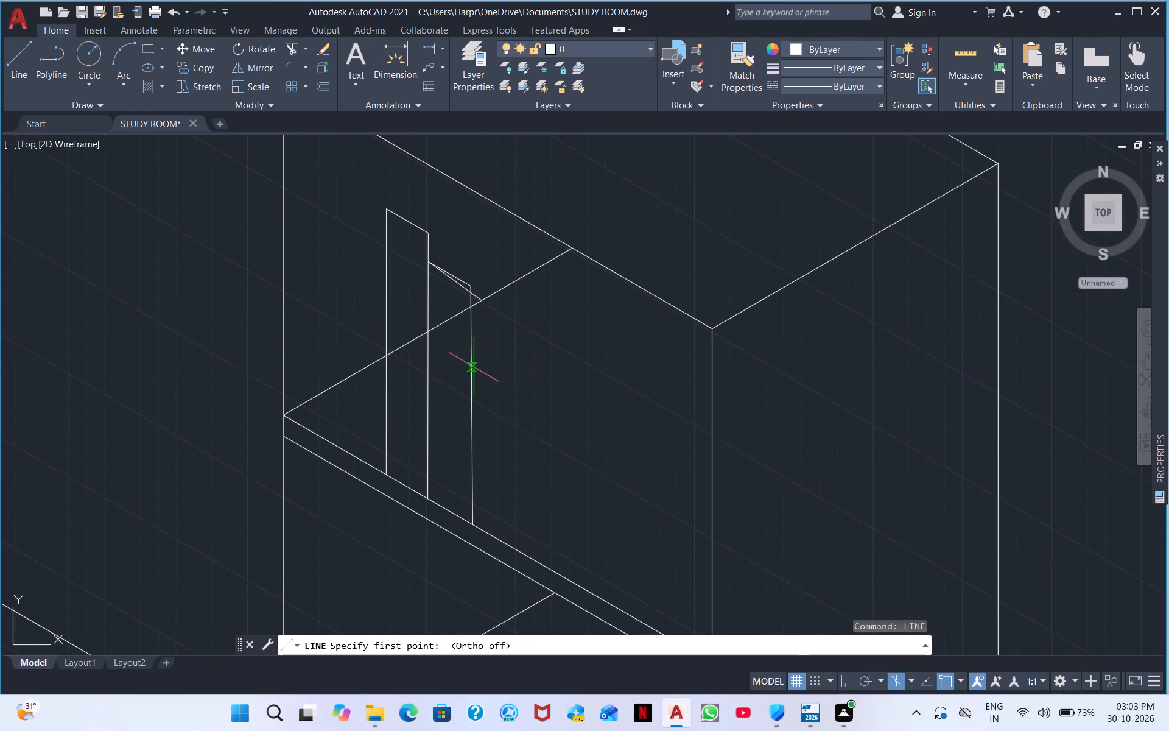
pyautogui.click(472, 320)
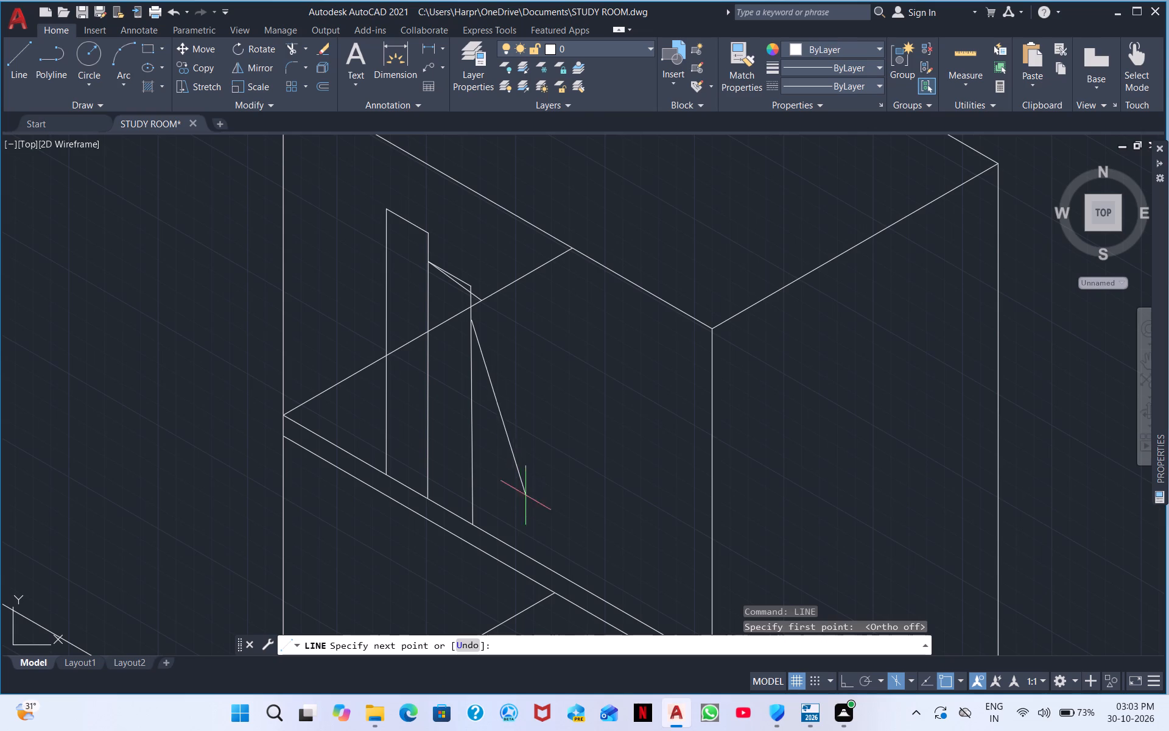
pyautogui.click(516, 548)
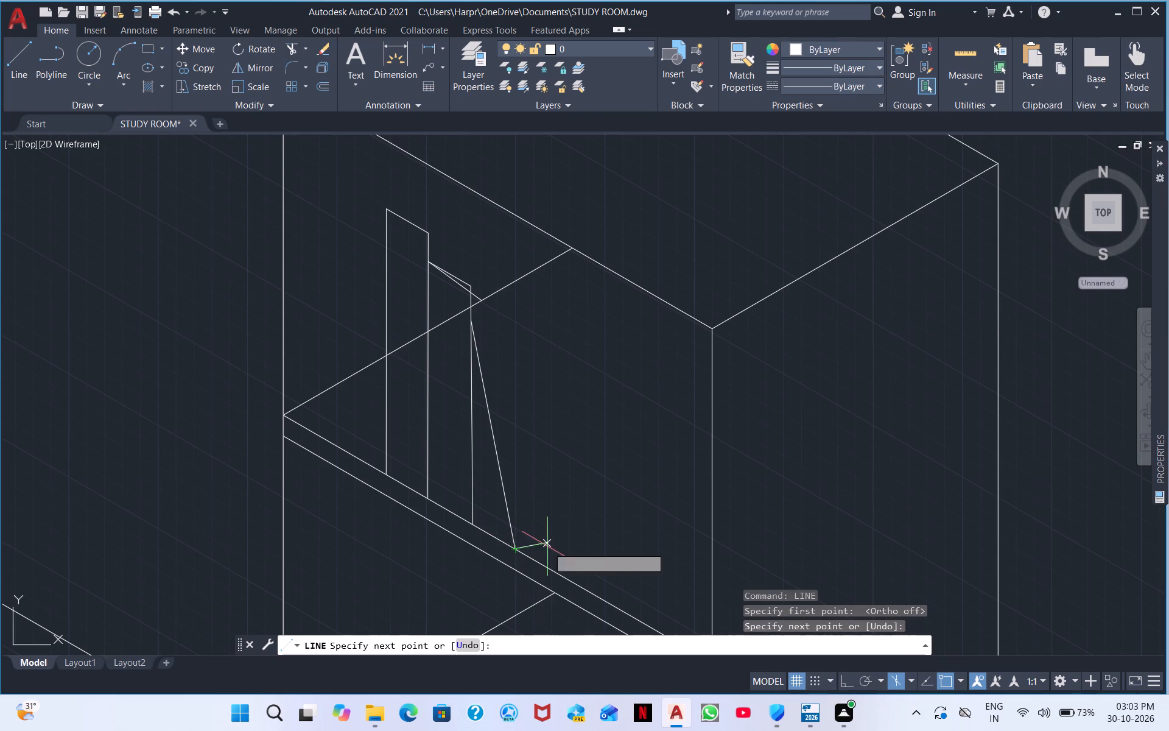
pyautogui.click(549, 544)
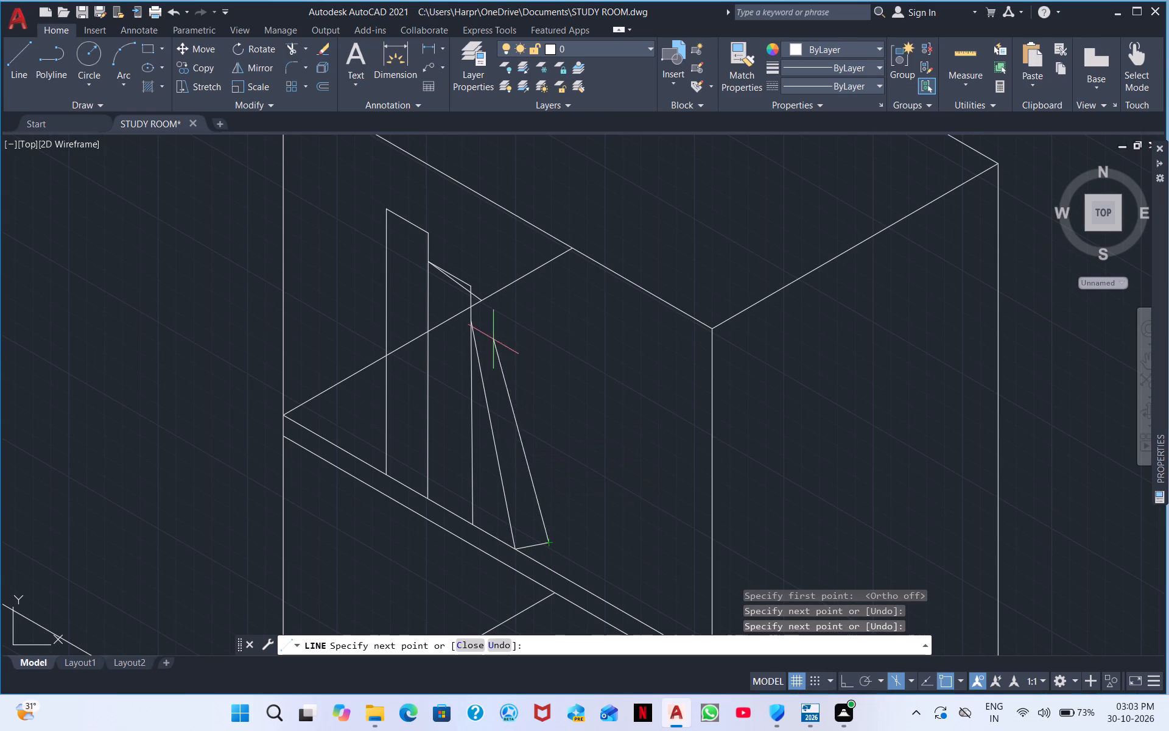
pyautogui.click(493, 292)
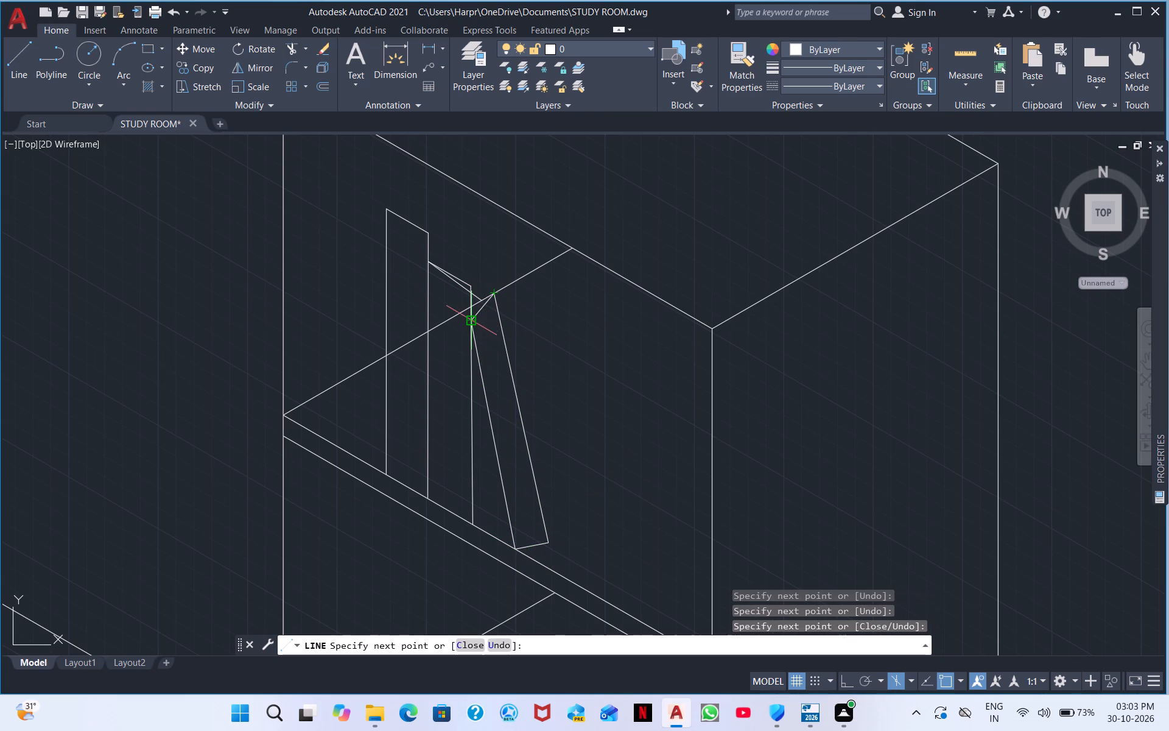
pyautogui.click(475, 319)
pyautogui.press('Escape')
# Draw a second leaning book outline against the first one, from its long side down to the shelf edge and its lower corner.
pyautogui.rightClick(571, 346)
pyautogui.click(603, 357)
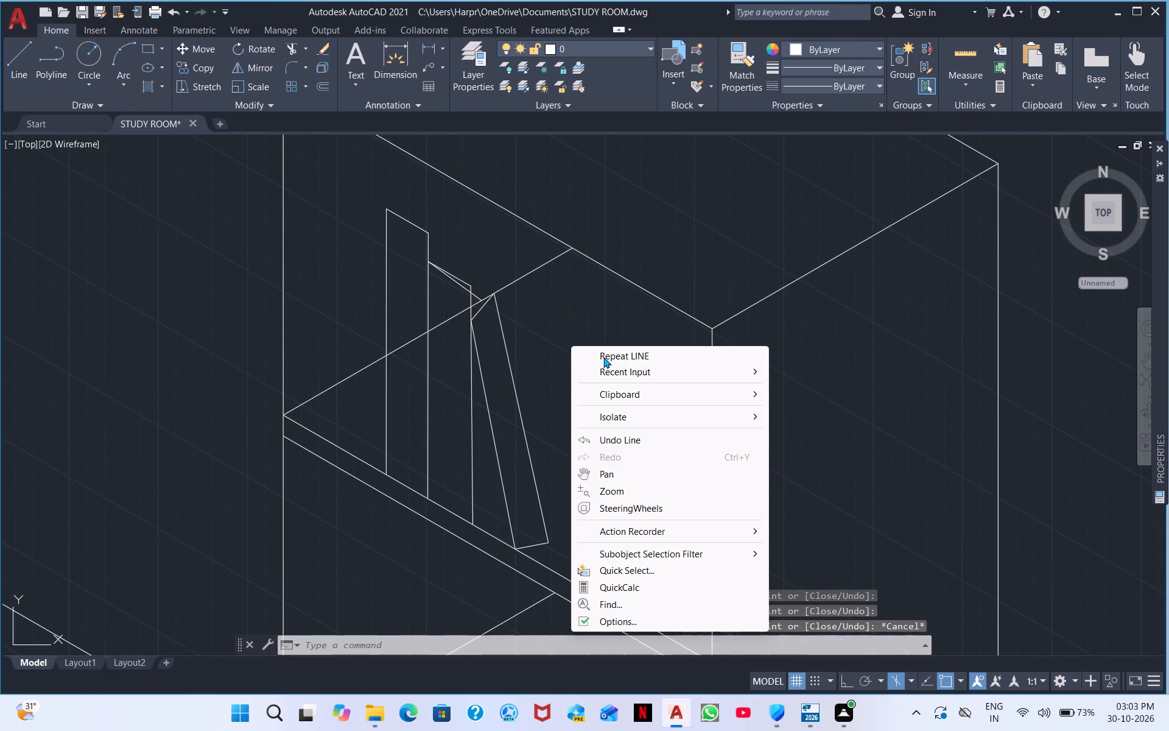
pyautogui.click(504, 323)
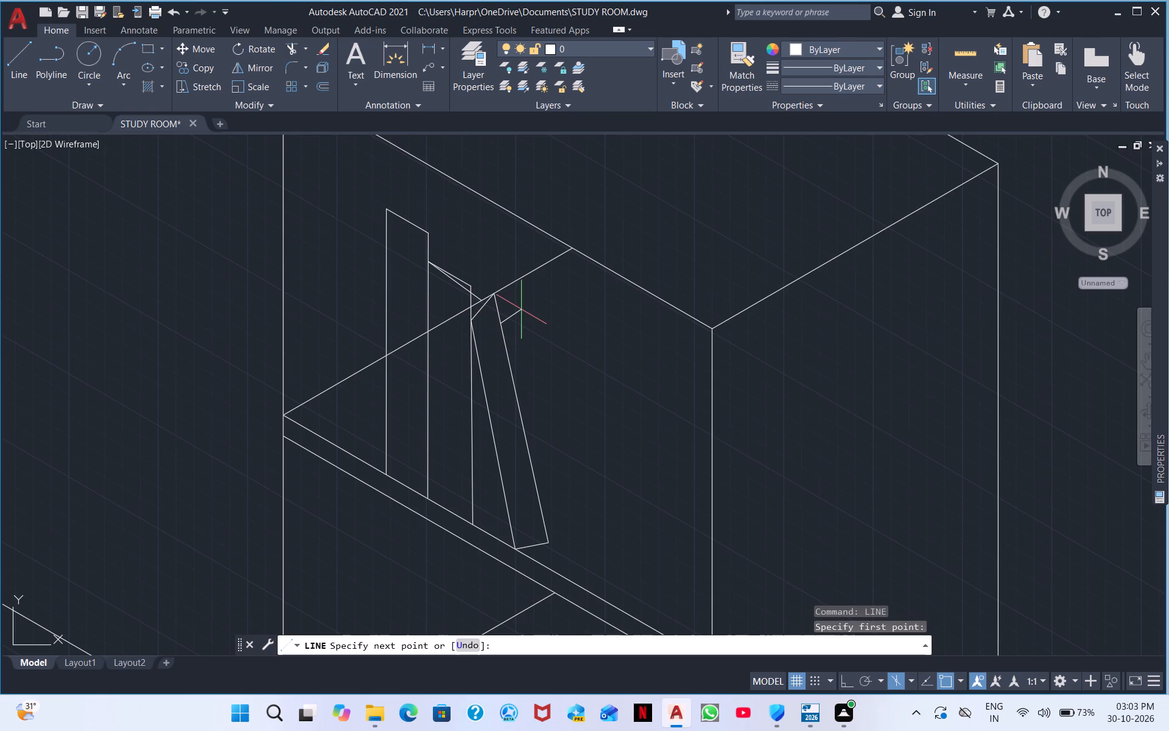
pyautogui.click(521, 309)
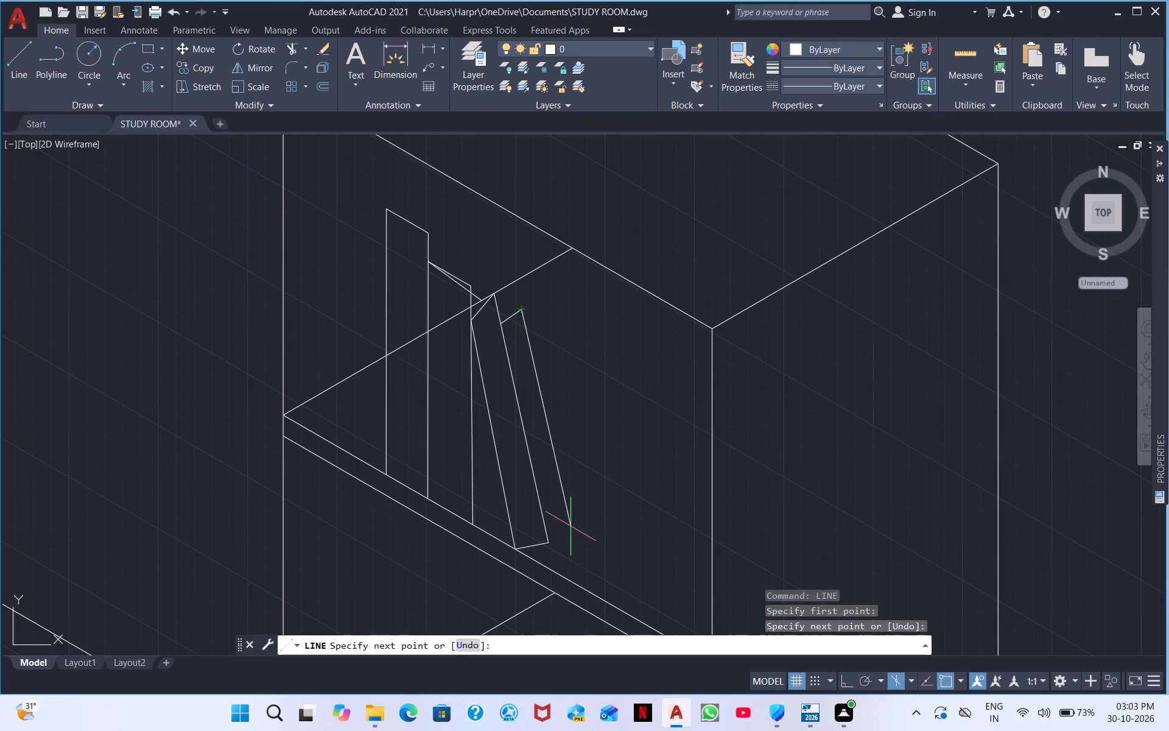
pyautogui.click(581, 569)
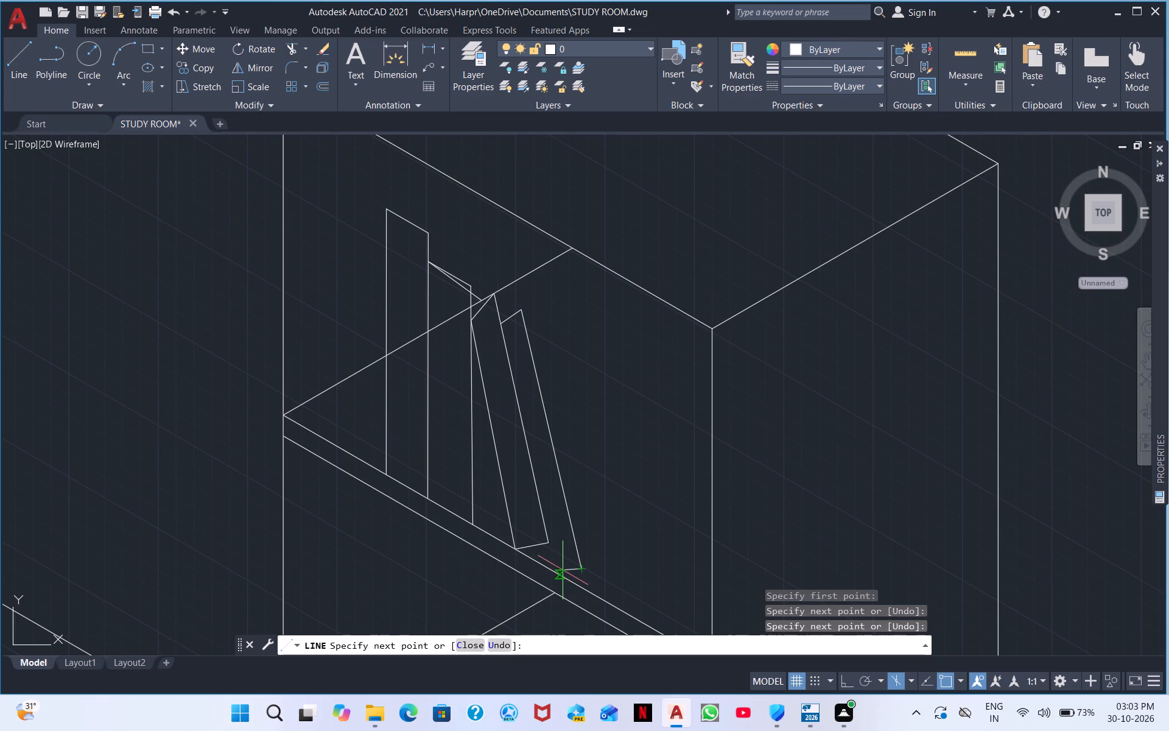
pyautogui.click(561, 573)
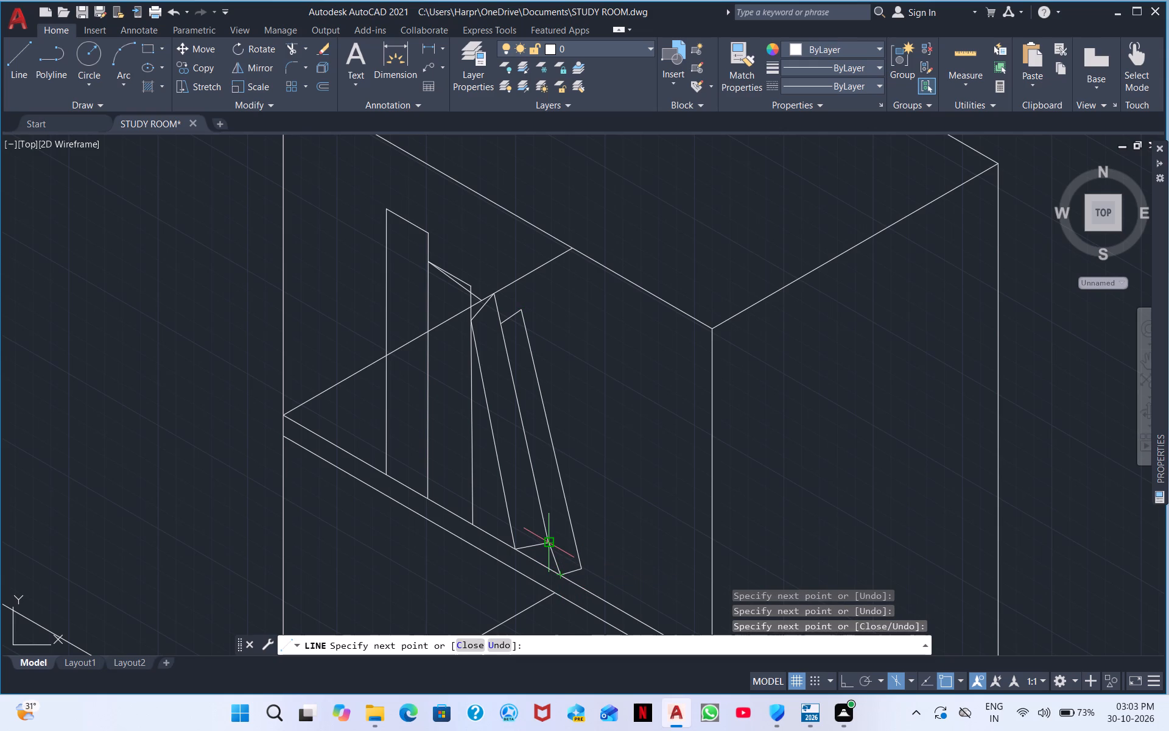
pyautogui.click(553, 543)
pyautogui.press('Escape')
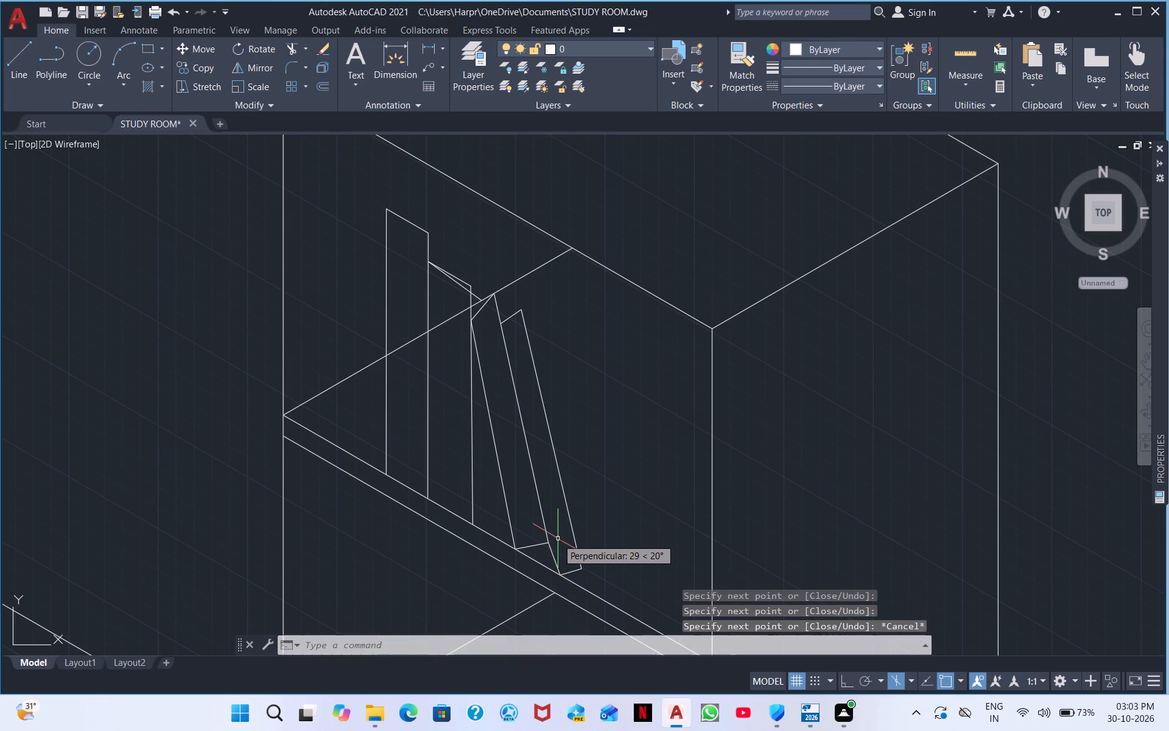
# Trim away the extra slanted line and the compartment's diagonal back line, keeping only the diagonal's part before the first upright book.
pyautogui.moveTo(599, 472); pyautogui.dragTo(590, 484, button='middle')
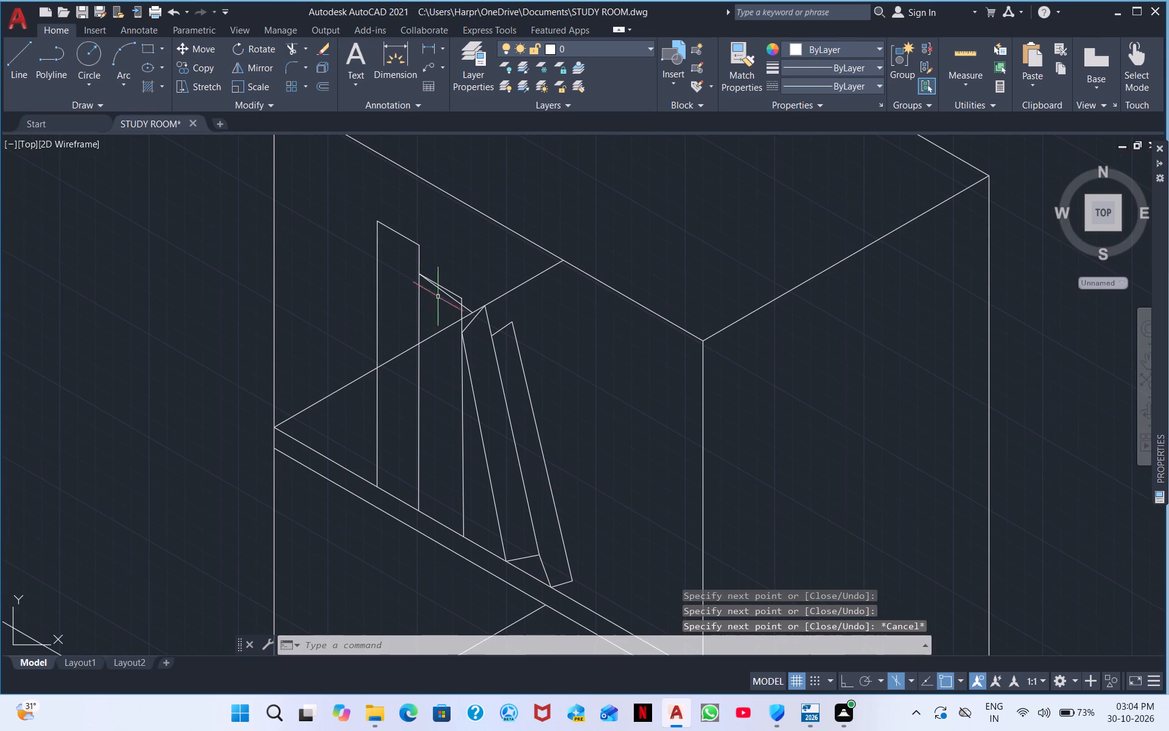
pyautogui.scroll(3, 477, 315)
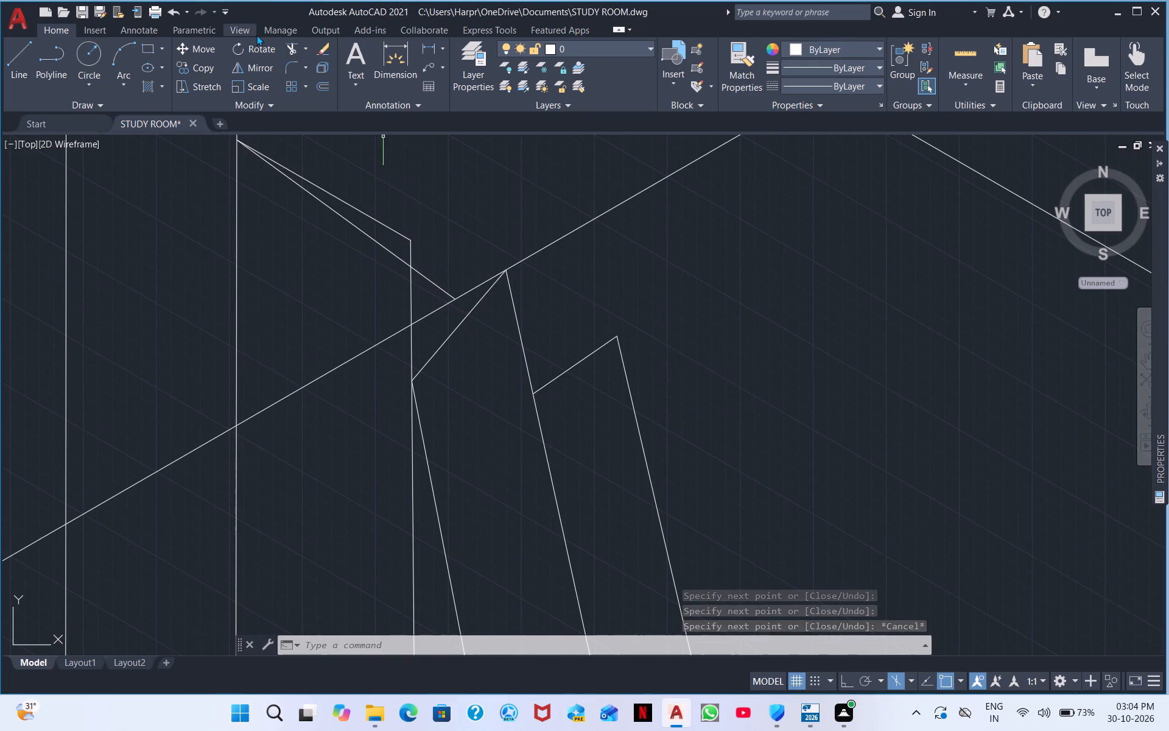
pyautogui.click(287, 46)
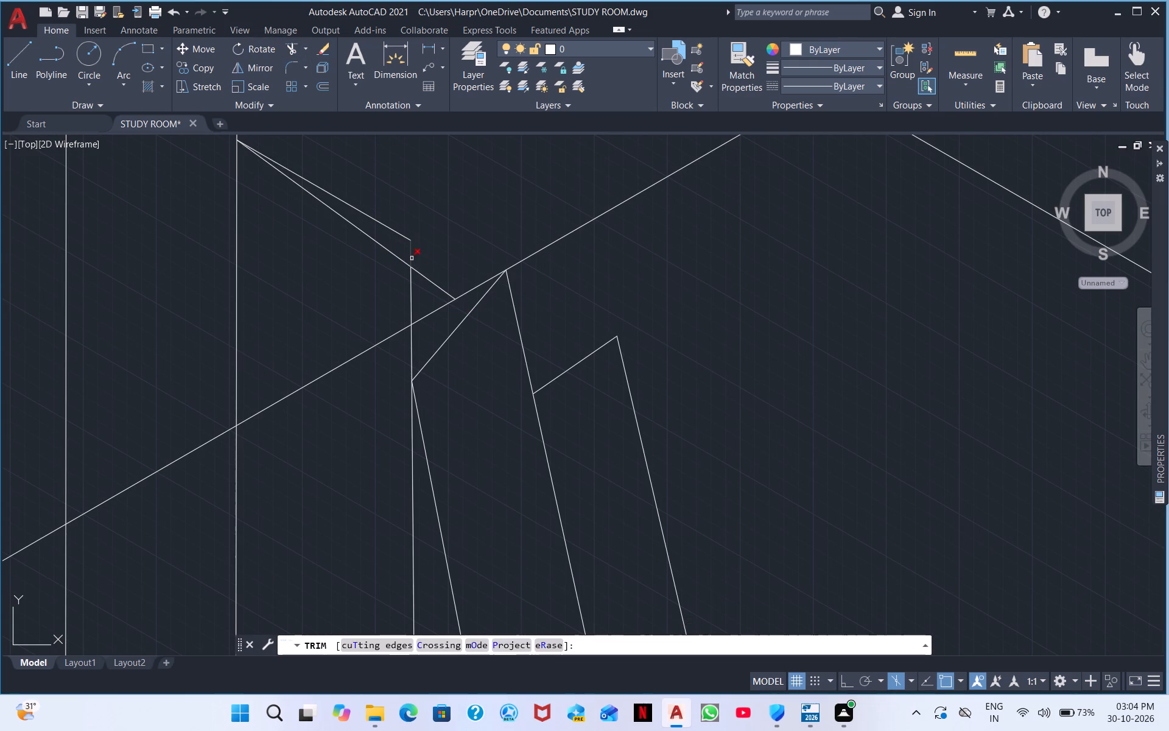
pyautogui.click(388, 252)
pyautogui.moveTo(433, 278); pyautogui.dragTo(432, 311)
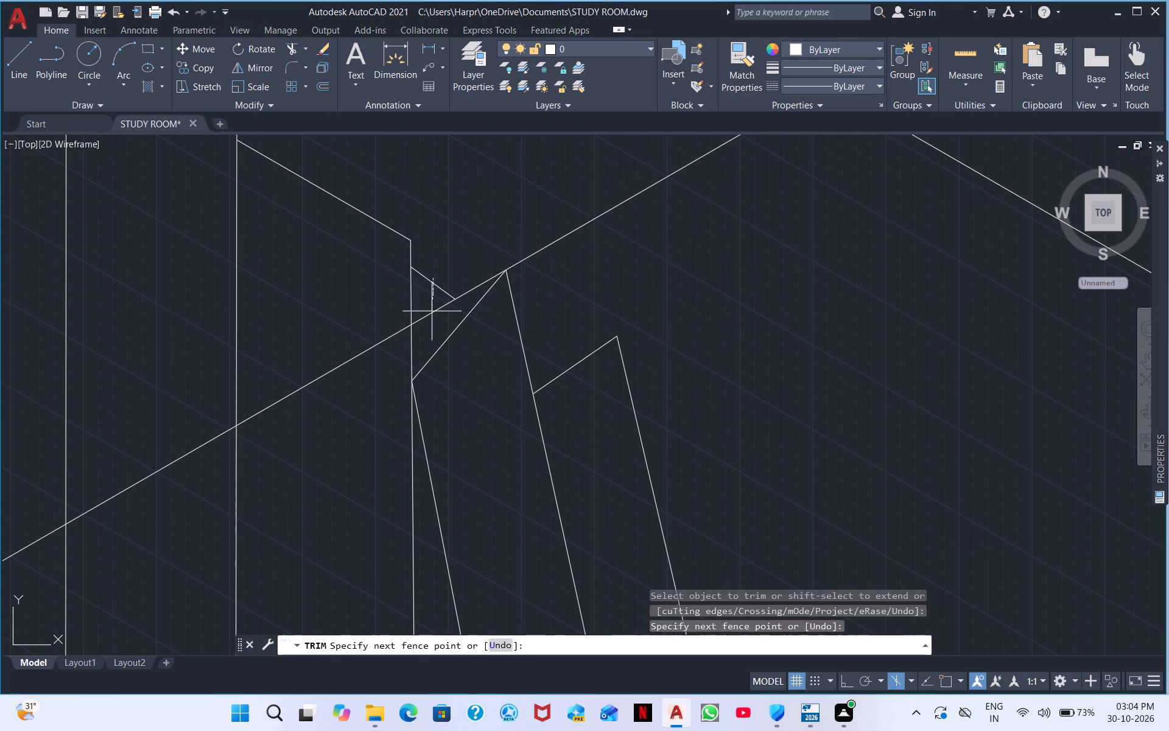
pyautogui.moveTo(445, 295); pyautogui.dragTo(445, 308)
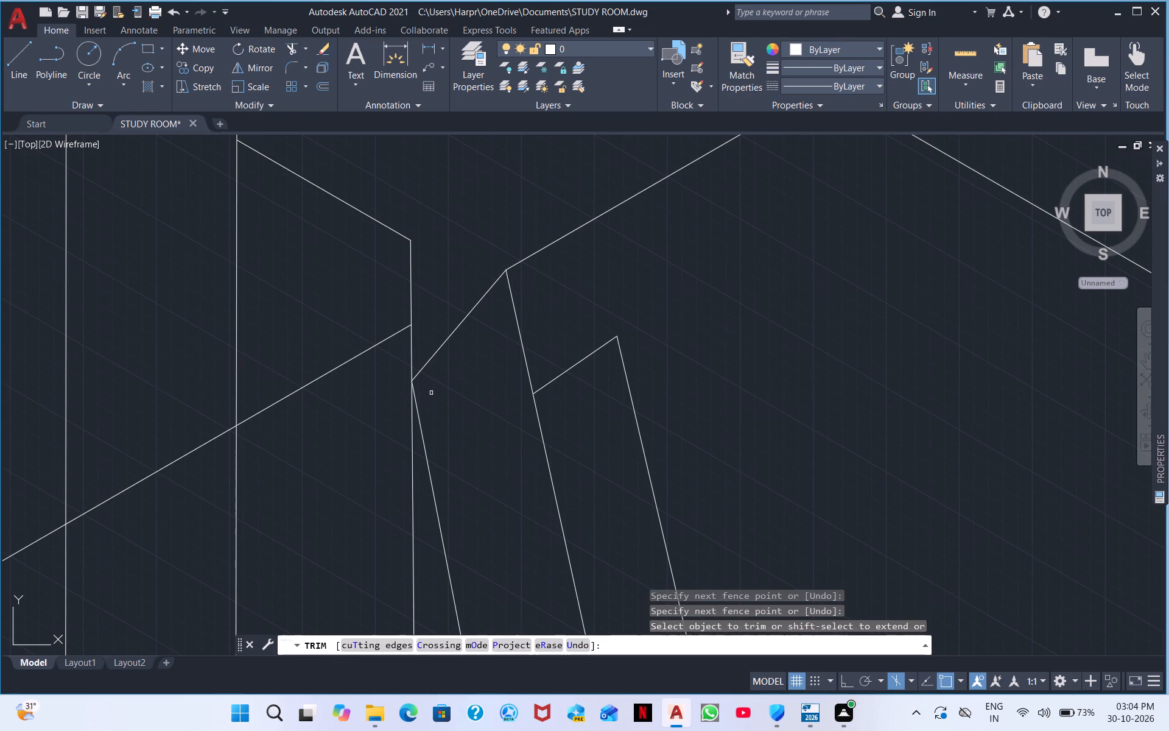
pyautogui.moveTo(376, 342); pyautogui.dragTo(364, 379)
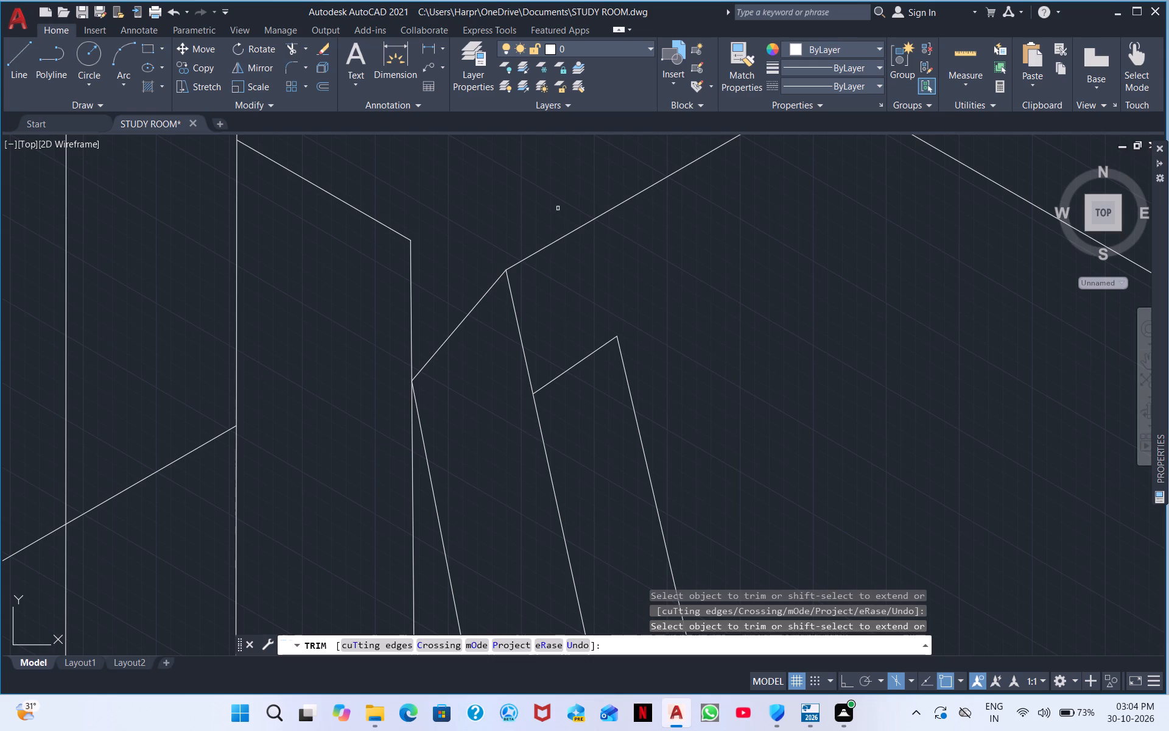
pyautogui.moveTo(558, 213); pyautogui.dragTo(575, 255)
pyautogui.scroll(-2, 580, 244)
pyautogui.moveTo(673, 241); pyautogui.dragTo(647, 231, button='middle')
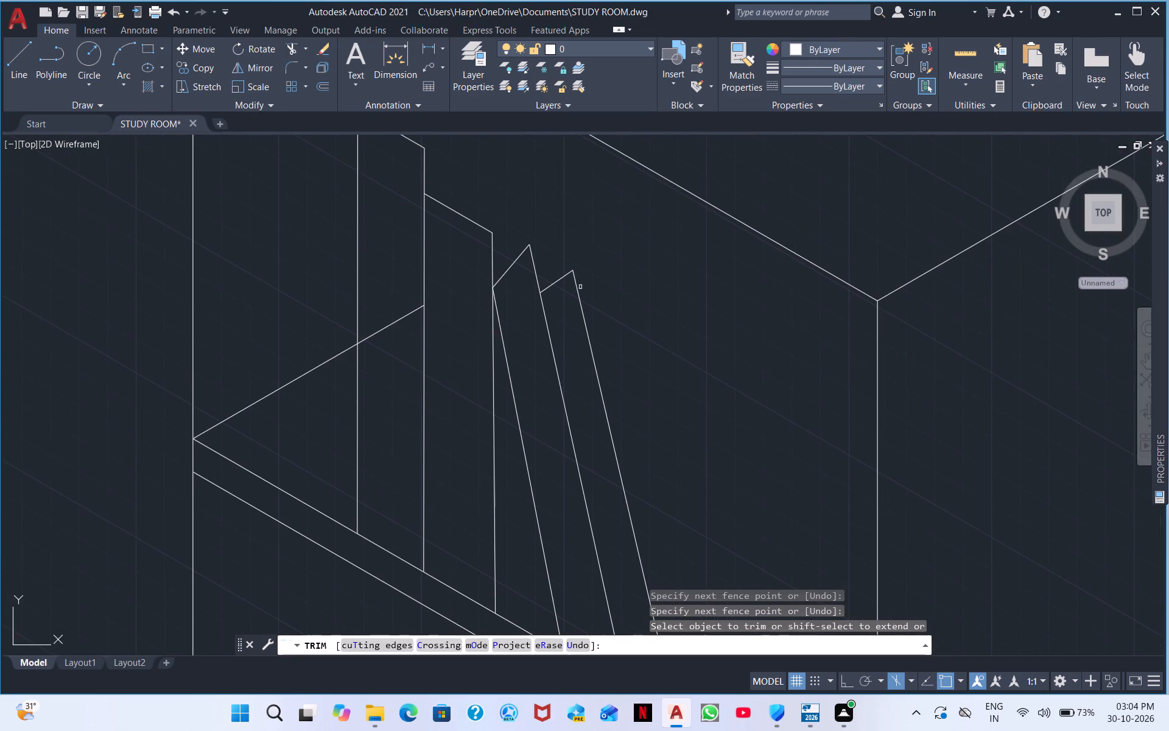
pyautogui.moveTo(546, 313); pyautogui.dragTo(622, 258, button='middle')
pyautogui.moveTo(457, 261); pyautogui.dragTo(467, 303)
pyautogui.scroll(-2, 463, 297)
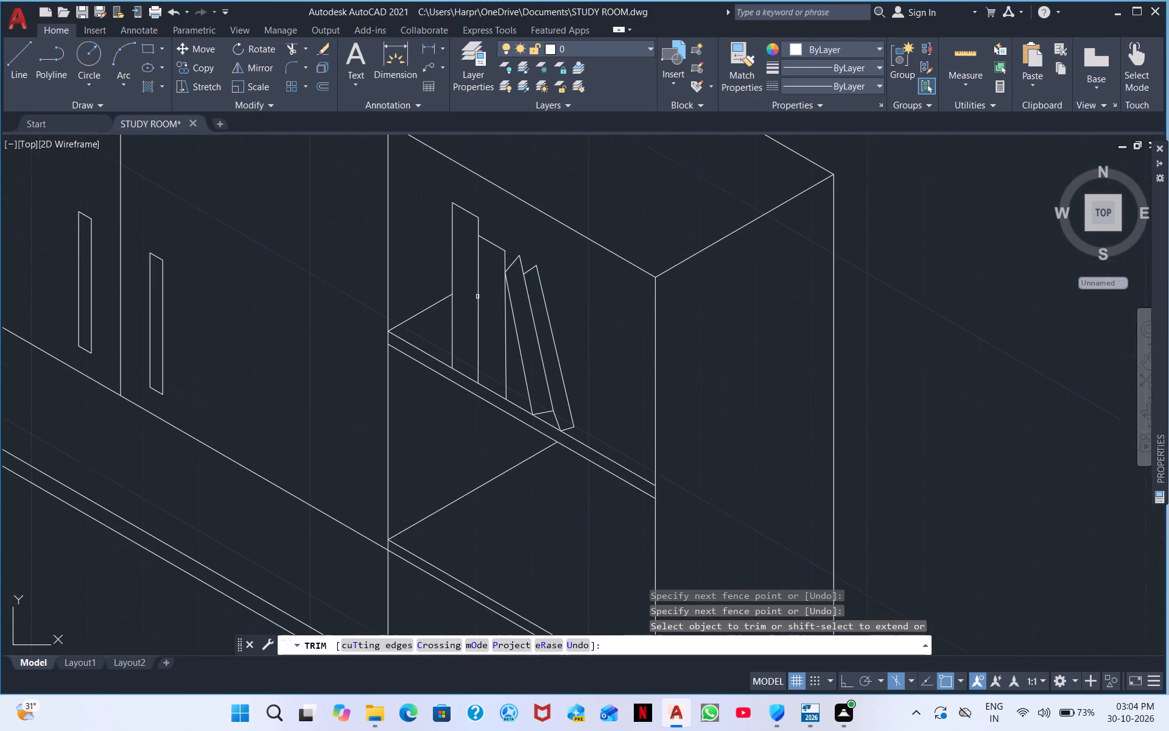
pyautogui.rightClick(581, 302)
pyautogui.click(617, 311)
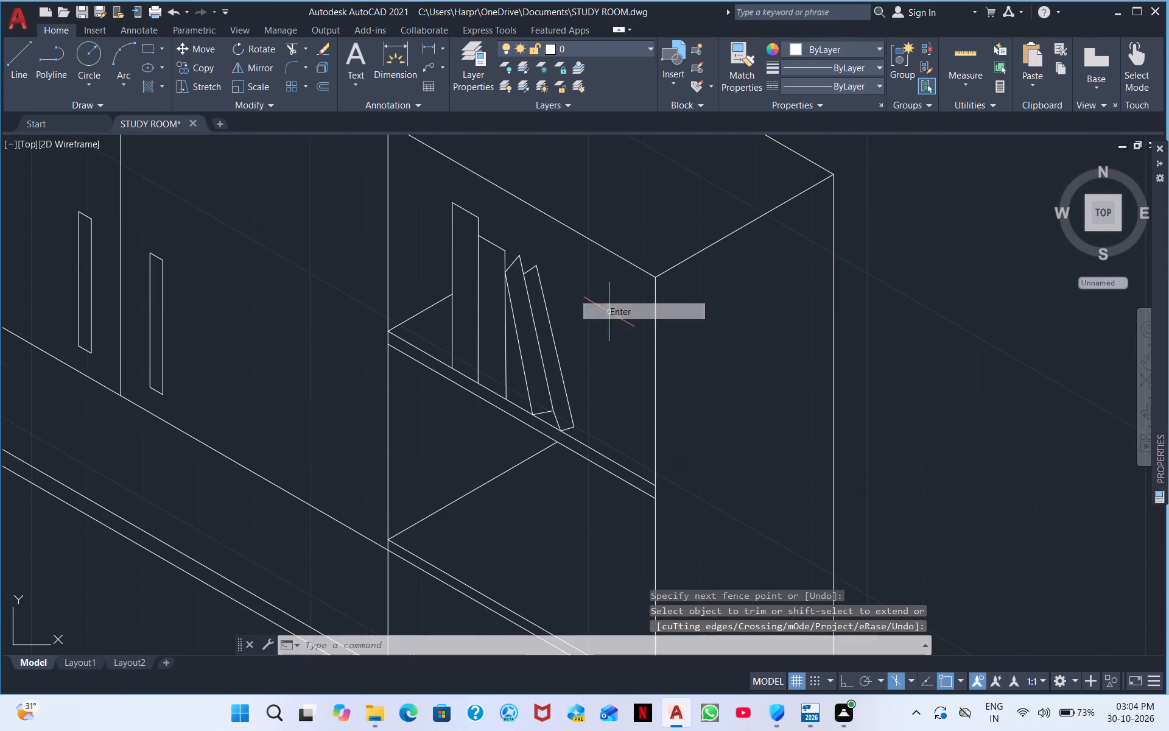
# With Ortho on, draw another upright book: a vertical side ending on the second leaning book, a short top edge, and a side to the shelf.
pyautogui.scroll(3, 563, 311)
pyautogui.scroll(-2, 563, 314)
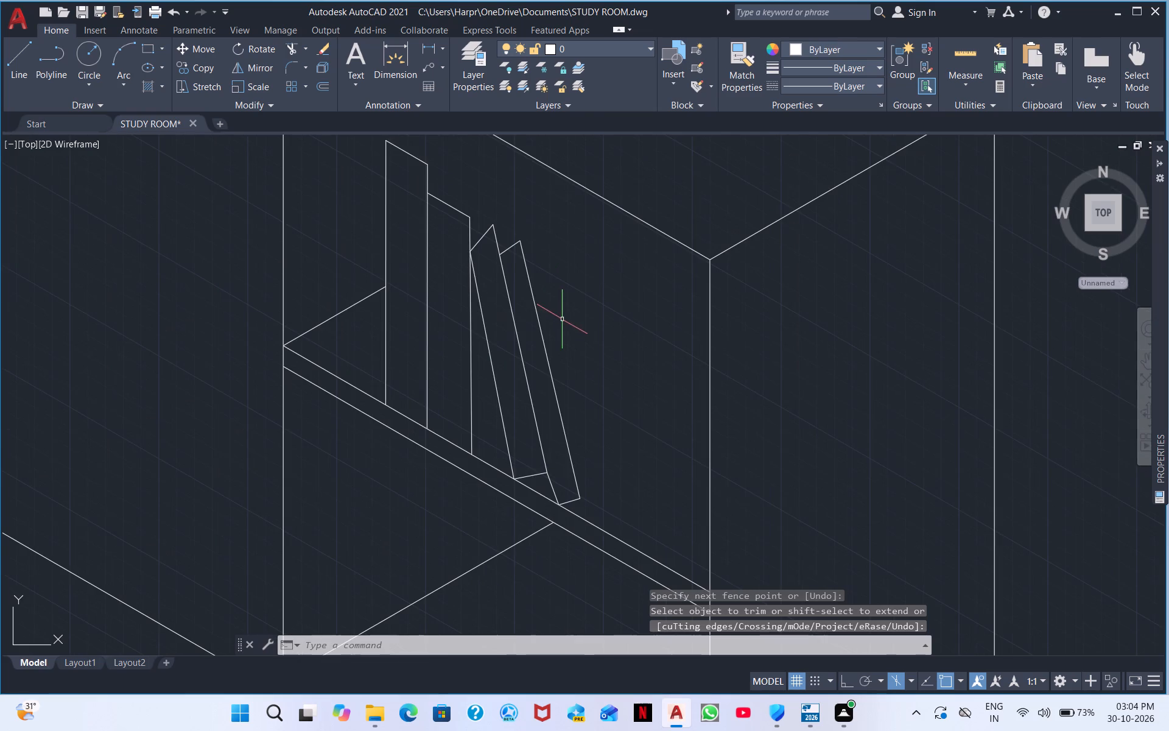
pyautogui.click(18, 63)
pyautogui.click(567, 217)
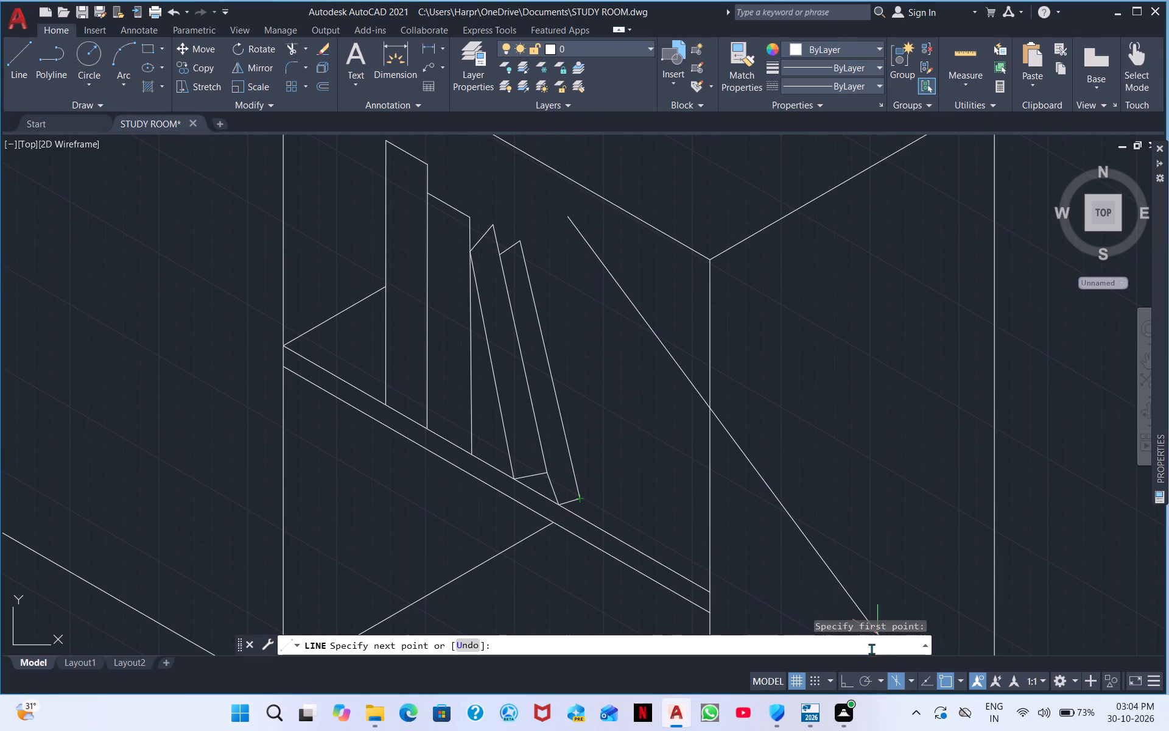
pyautogui.click(850, 688)
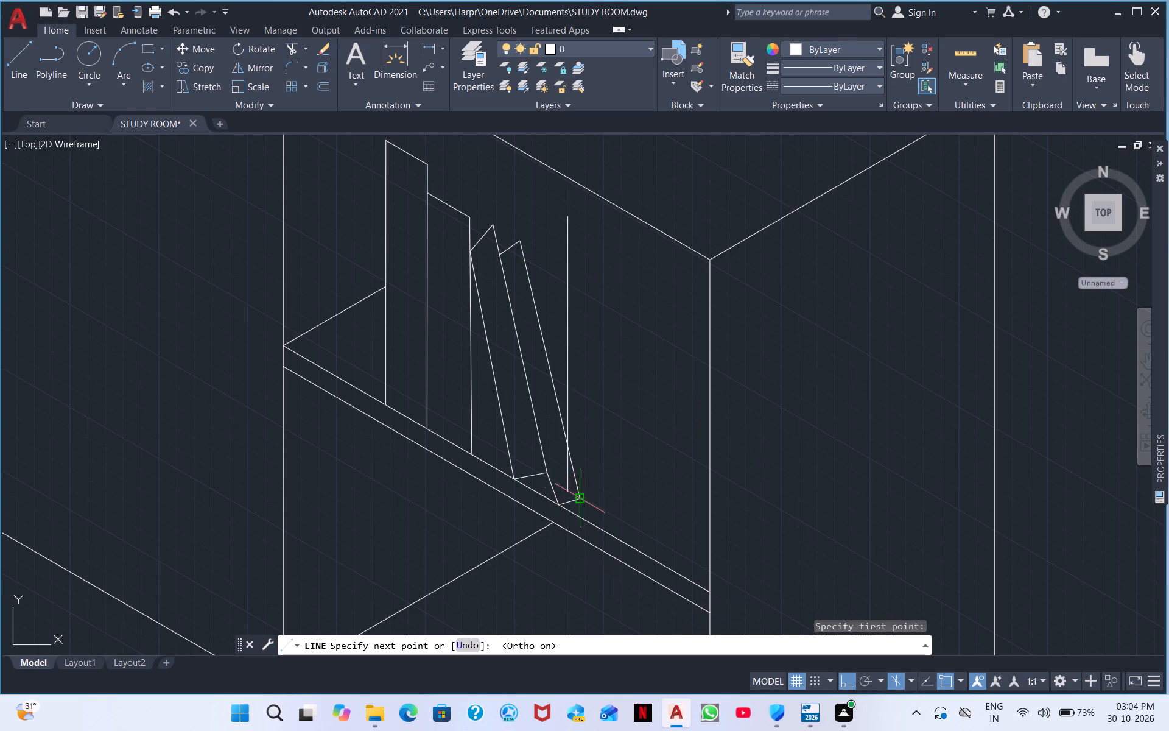
pyautogui.click(567, 442)
pyautogui.press('Escape')
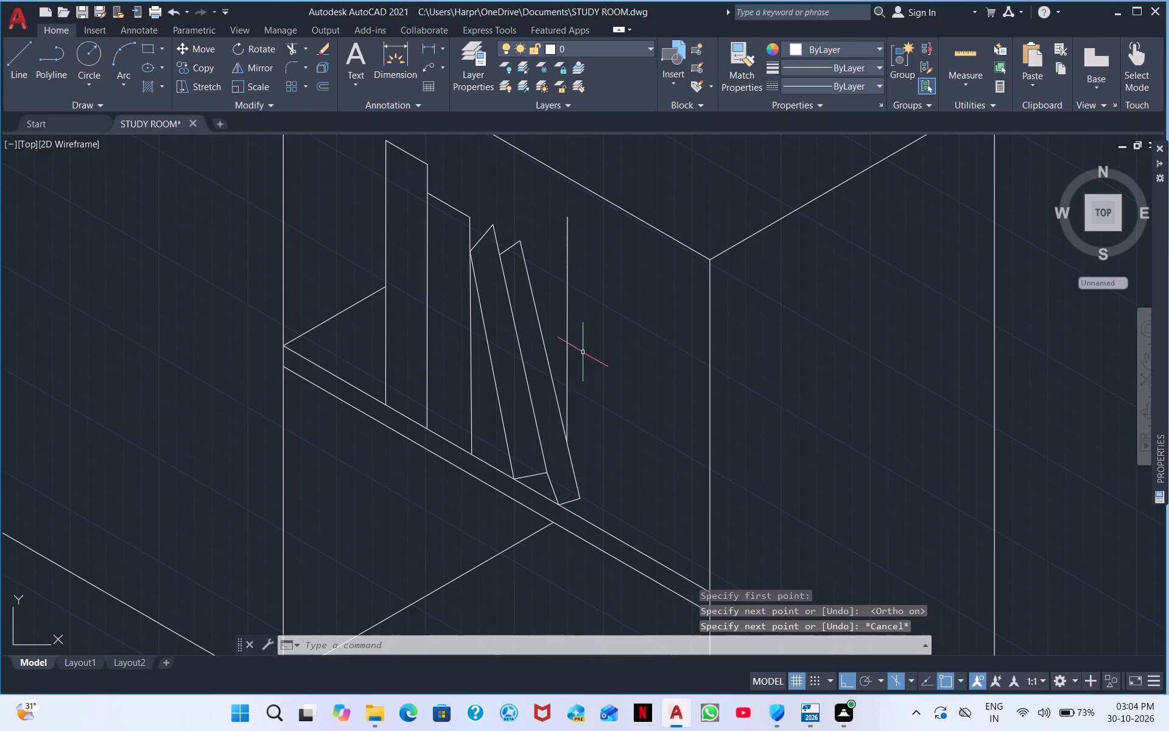
pyautogui.rightClick(560, 266)
pyautogui.click(627, 278)
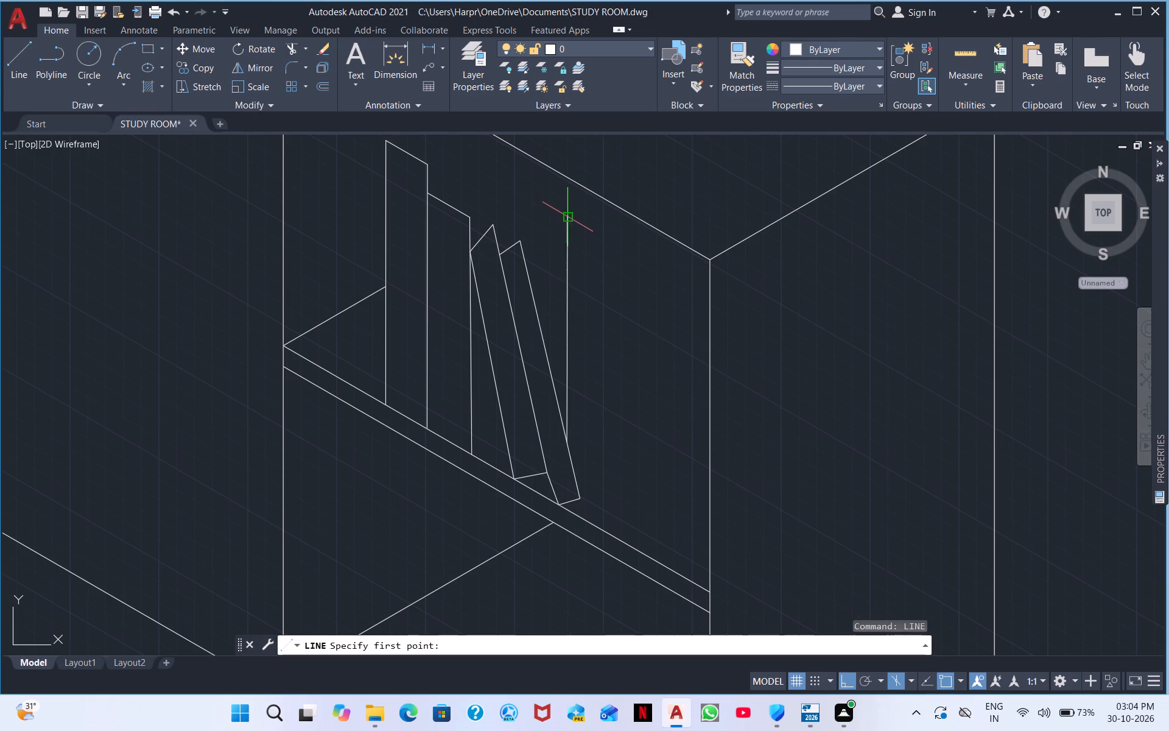
pyautogui.click(572, 221)
pyautogui.click(607, 245)
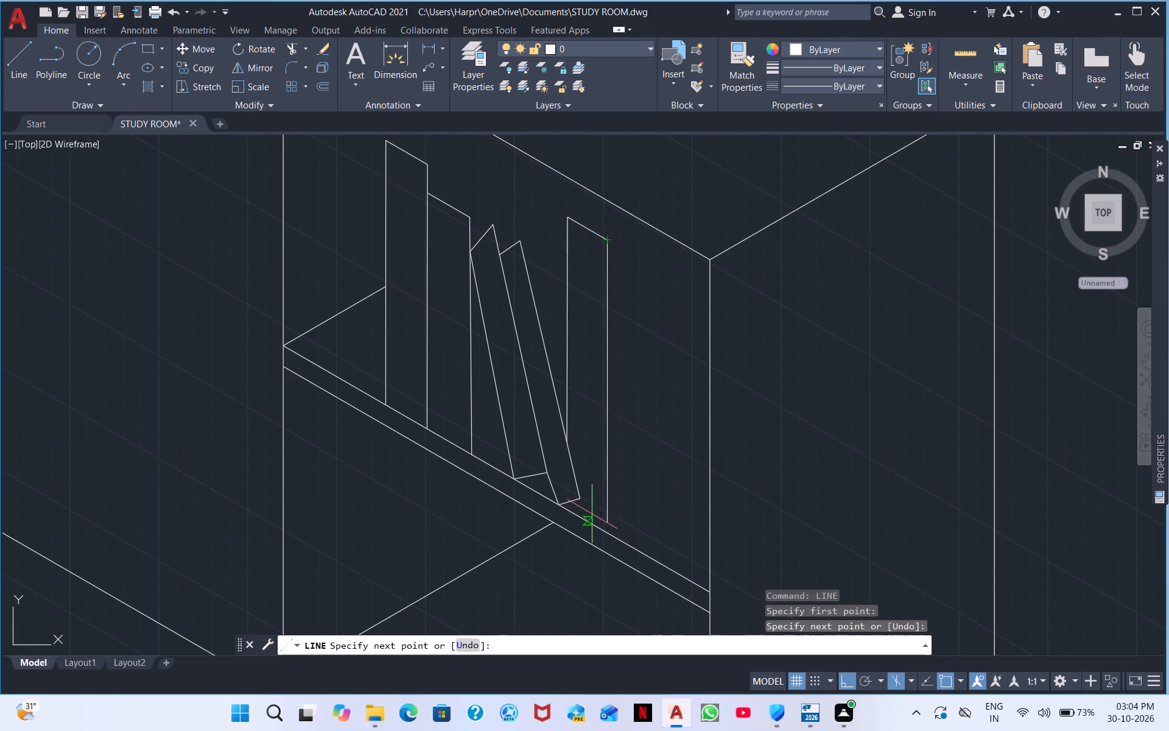
pyautogui.click(603, 530)
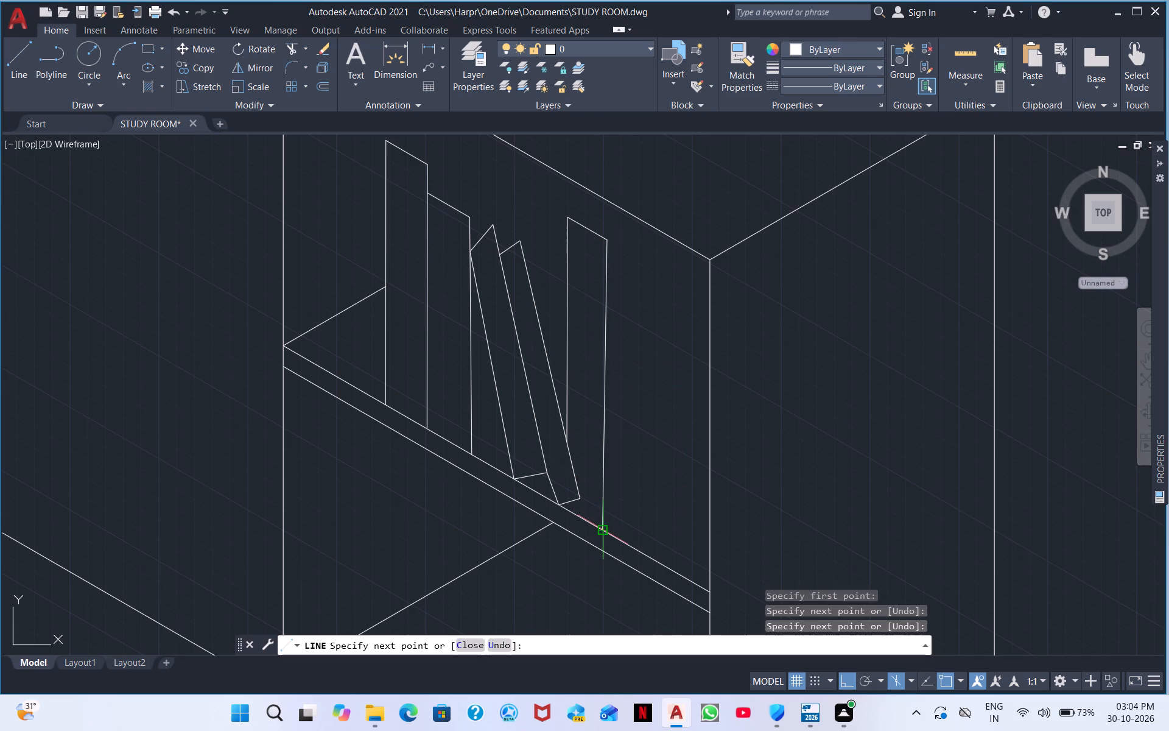
pyautogui.press('Escape')
pyautogui.rightClick(625, 518)
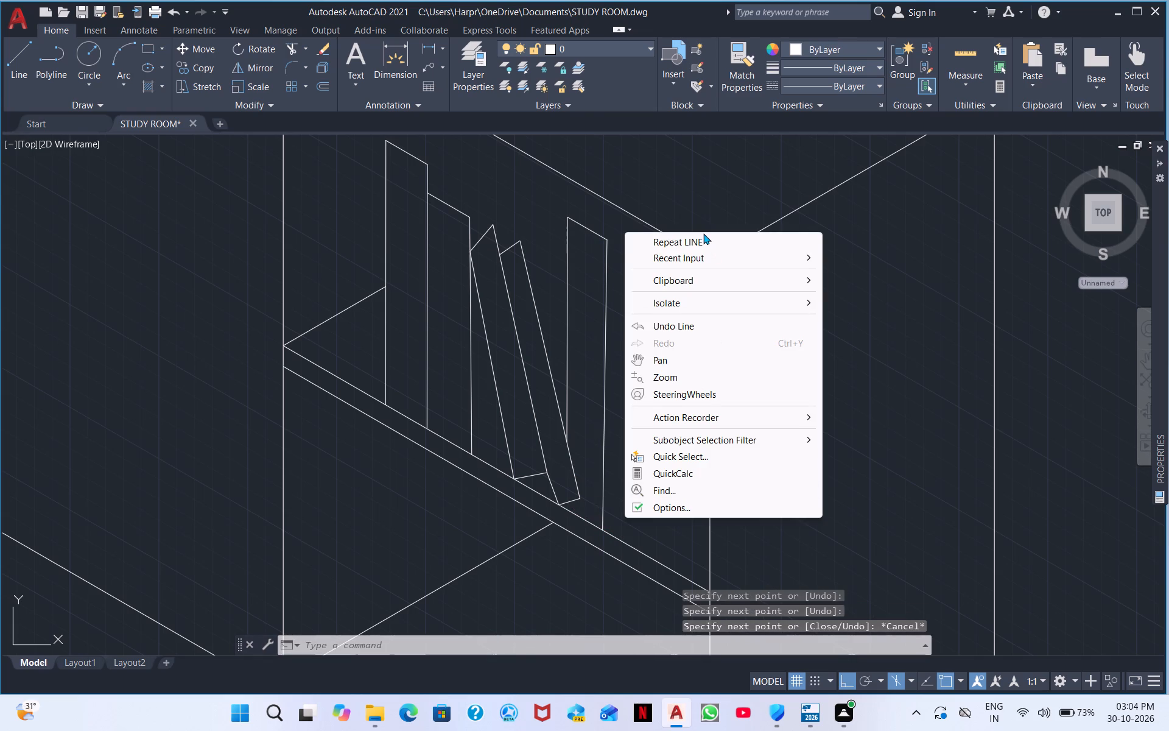
# Draw a shorter upright book beside the last one: a top edge about 94 long and a vertical side down to the shelf.
pyautogui.click(706, 233)
pyautogui.click(678, 244)
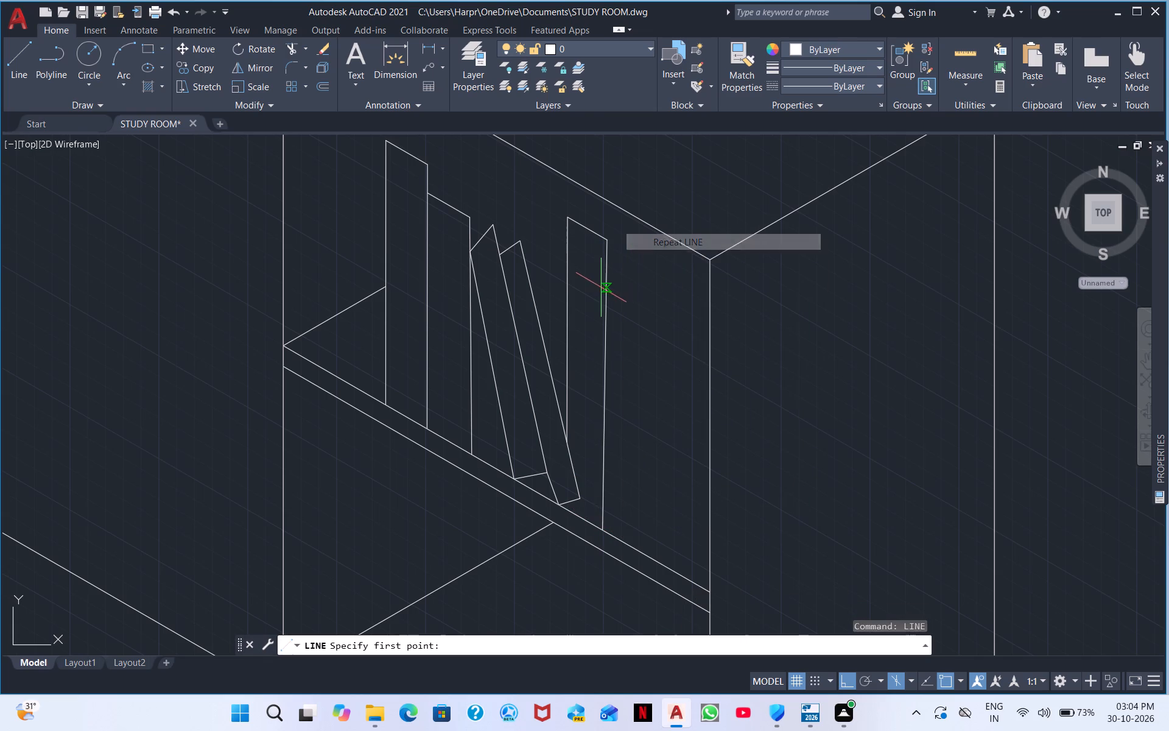
pyautogui.click(608, 278)
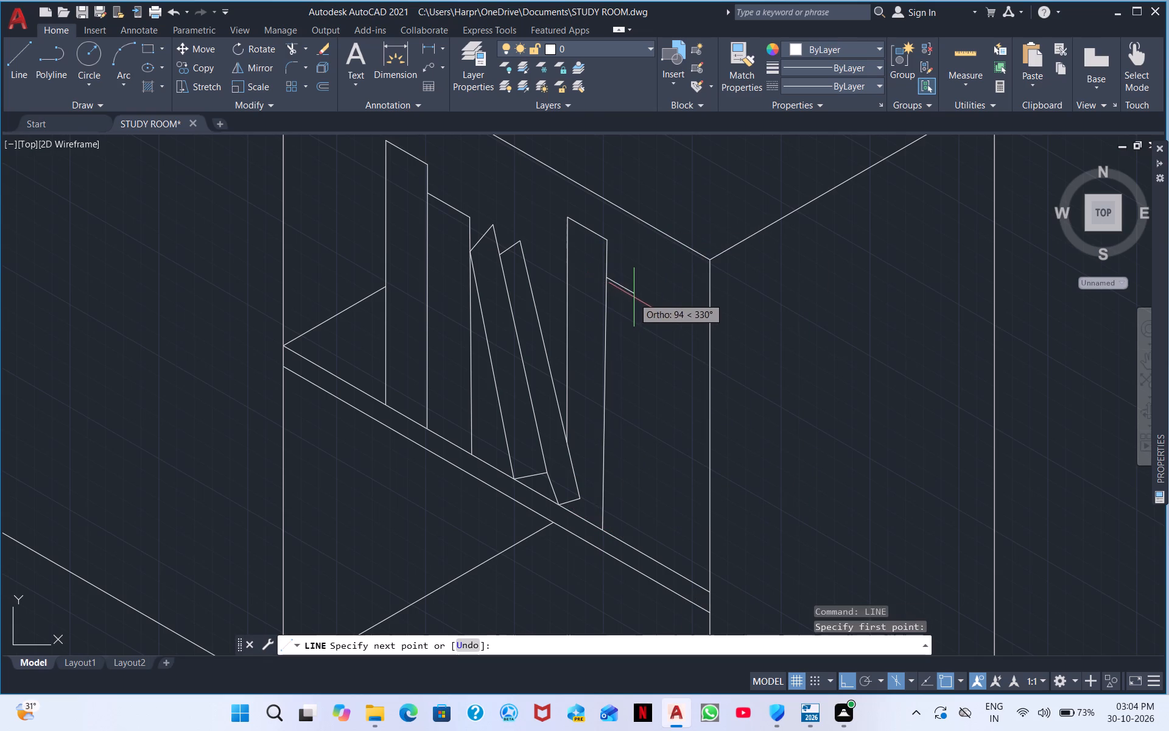
pyautogui.click(634, 296)
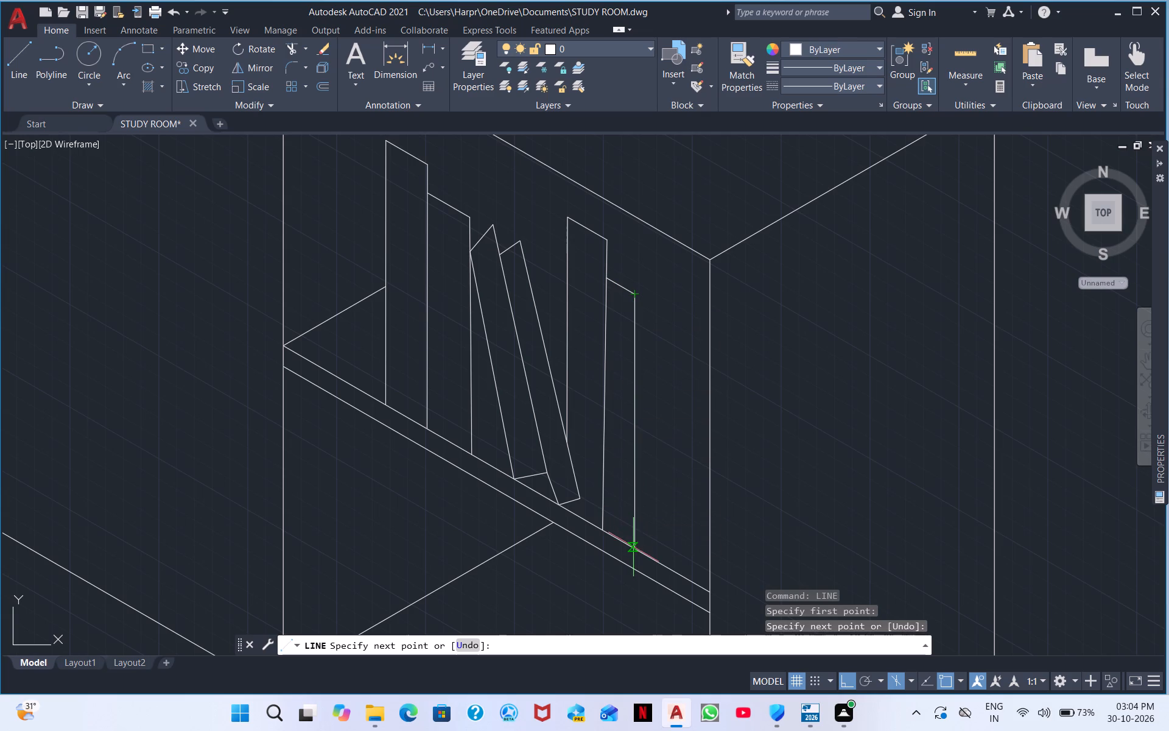
pyautogui.click(633, 547)
pyautogui.press('Escape')
# Look over the bookshelf, desk and drawer areas of the room drawing.
pyautogui.scroll(-2, 647, 452)
pyautogui.moveTo(658, 429); pyautogui.dragTo(658, 439, button='middle')
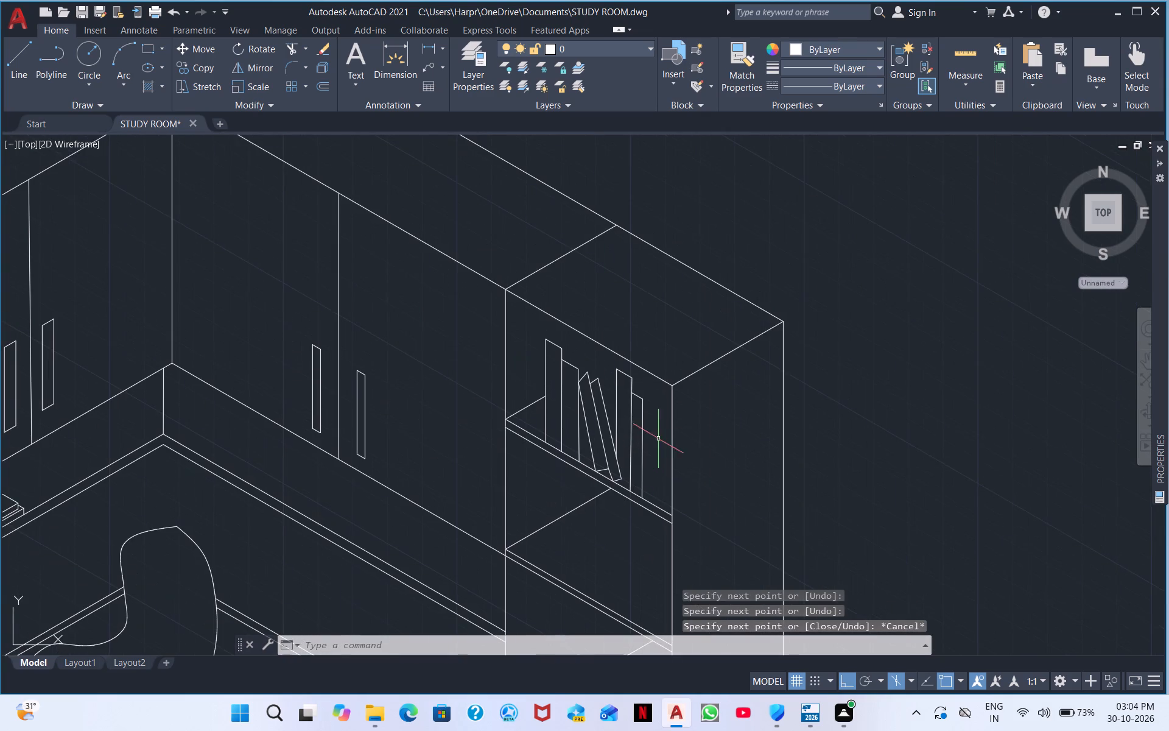
pyautogui.moveTo(650, 445); pyautogui.dragTo(711, 291, button='middle')
pyautogui.moveTo(663, 384); pyautogui.dragTo(765, 379, button='middle')
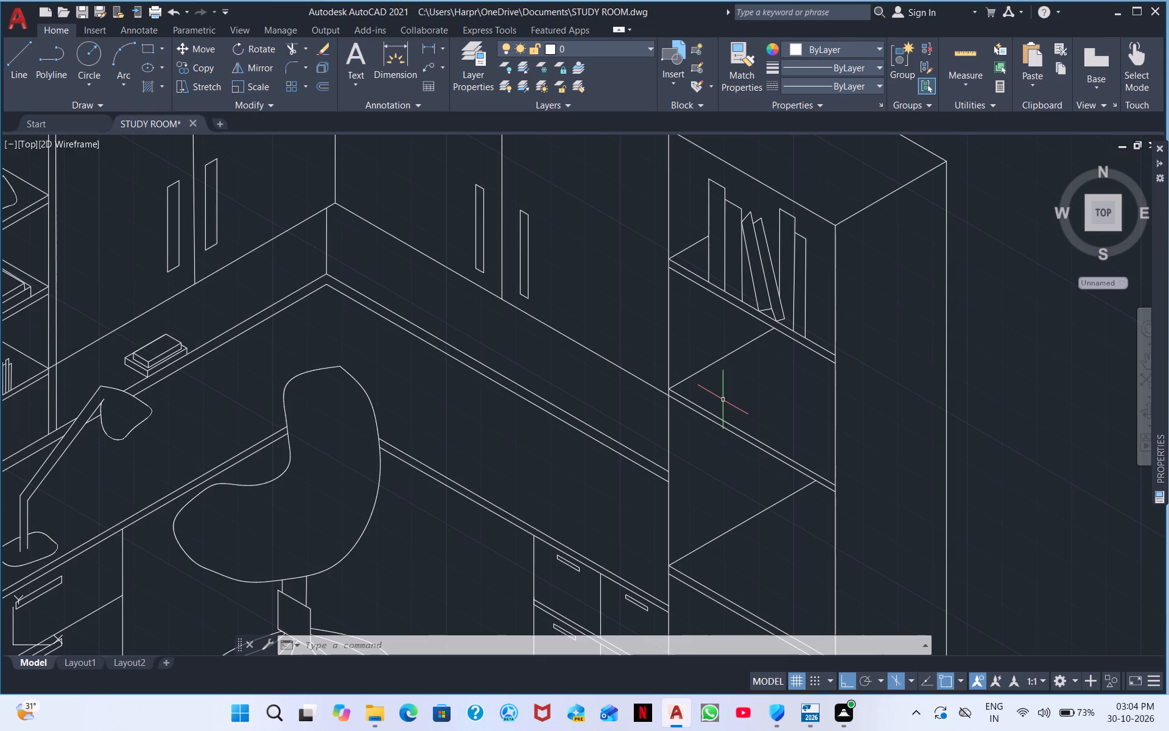
pyautogui.moveTo(524, 366); pyautogui.dragTo(522, 197, button='middle')
pyautogui.moveTo(521, 311); pyautogui.dragTo(588, 291, button='middle')
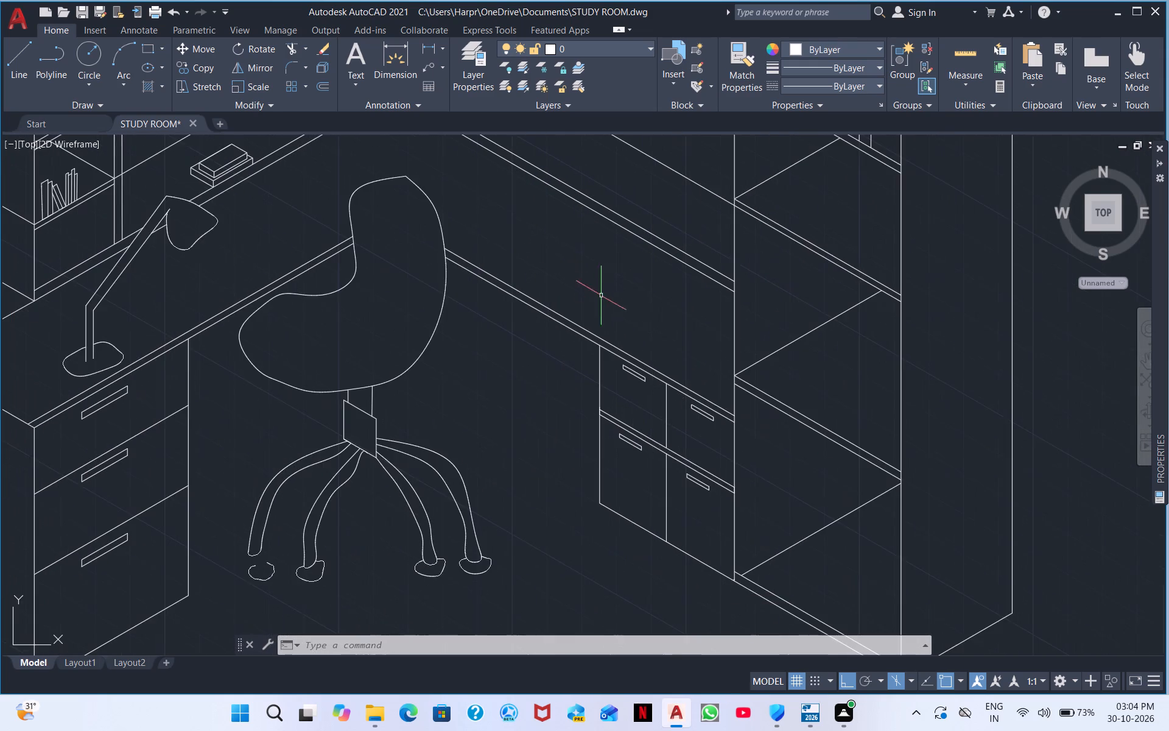
pyautogui.moveTo(600, 347); pyautogui.dragTo(594, 368, button='middle')
pyautogui.scroll(-1, 595, 367)
pyautogui.moveTo(666, 343); pyautogui.dragTo(563, 395, button='middle')
pyautogui.moveTo(676, 389); pyautogui.dragTo(674, 404, button='middle')
pyautogui.scroll(1, 475, 292)
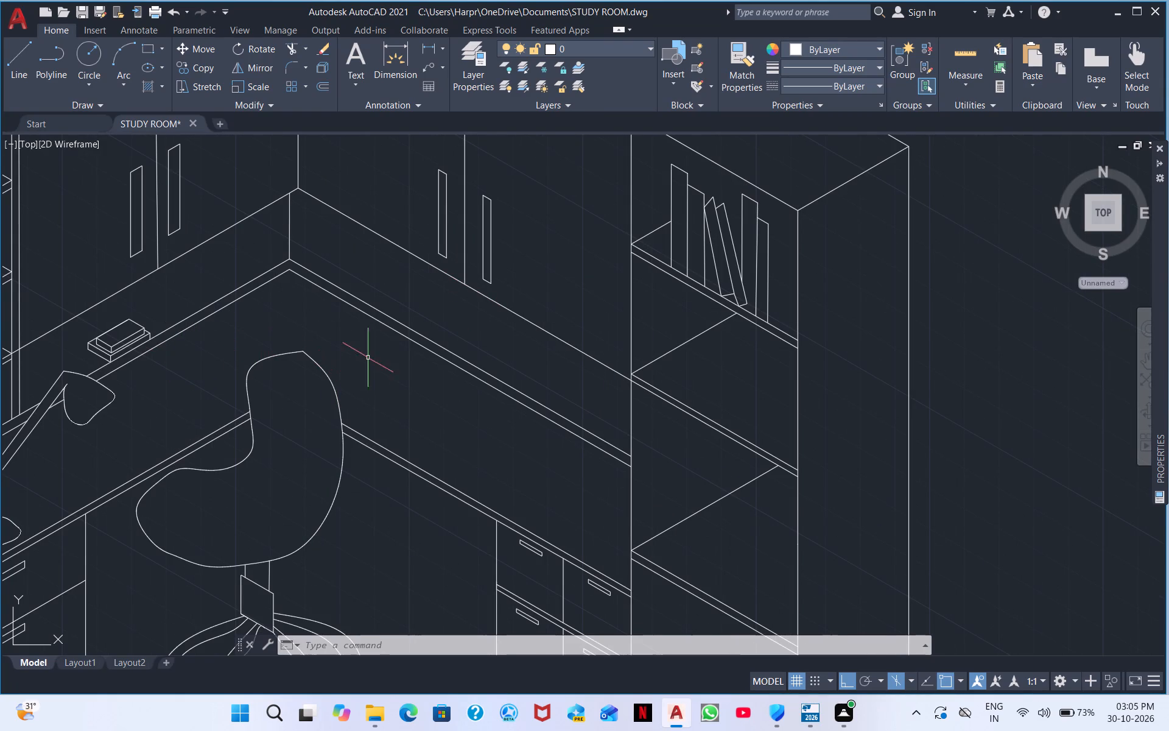
# Draw a box's four-sided front face in the bookshelf's second compartment, plus a slanted line from its upper corner to the opposite vertical side.
pyautogui.click(24, 78)
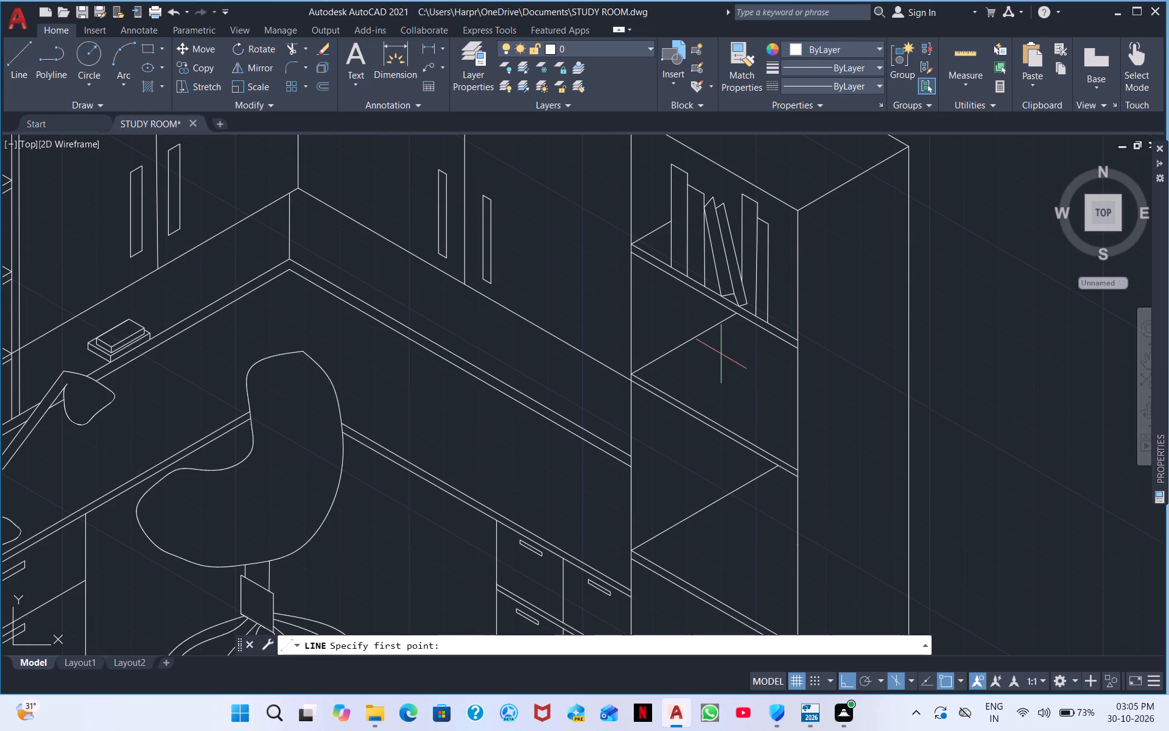
pyautogui.moveTo(723, 339); pyautogui.dragTo(720, 350)
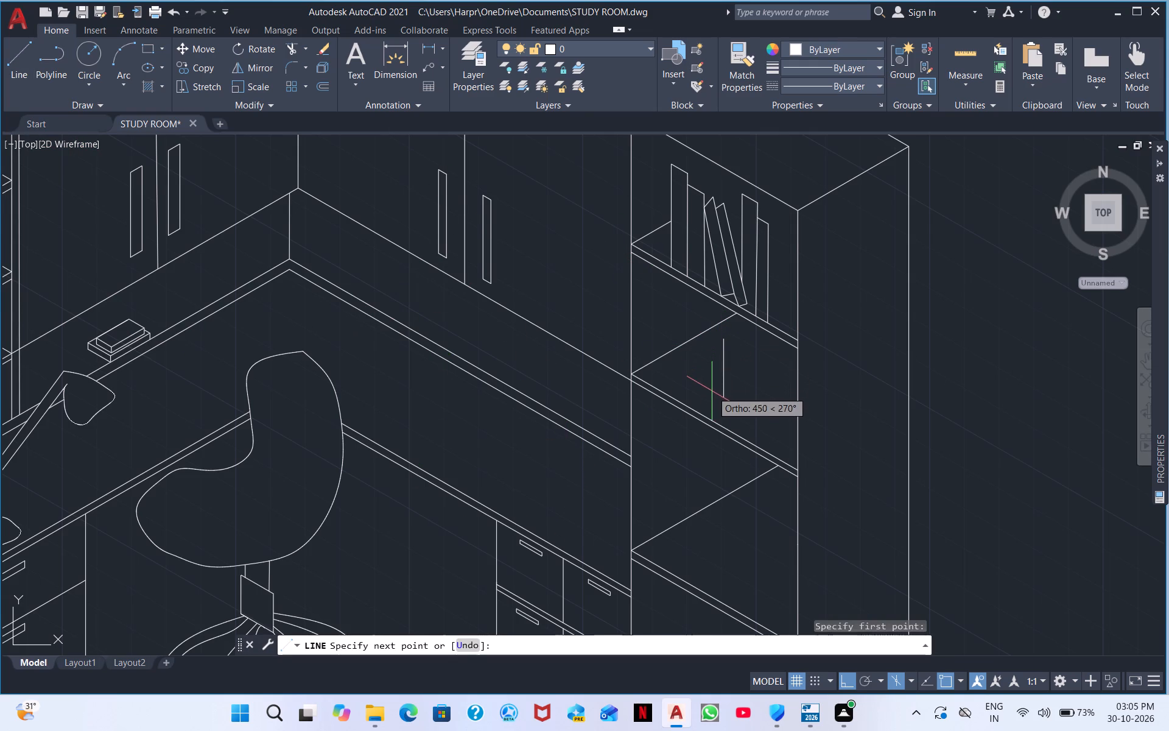
pyautogui.click(721, 392)
pyautogui.click(753, 399)
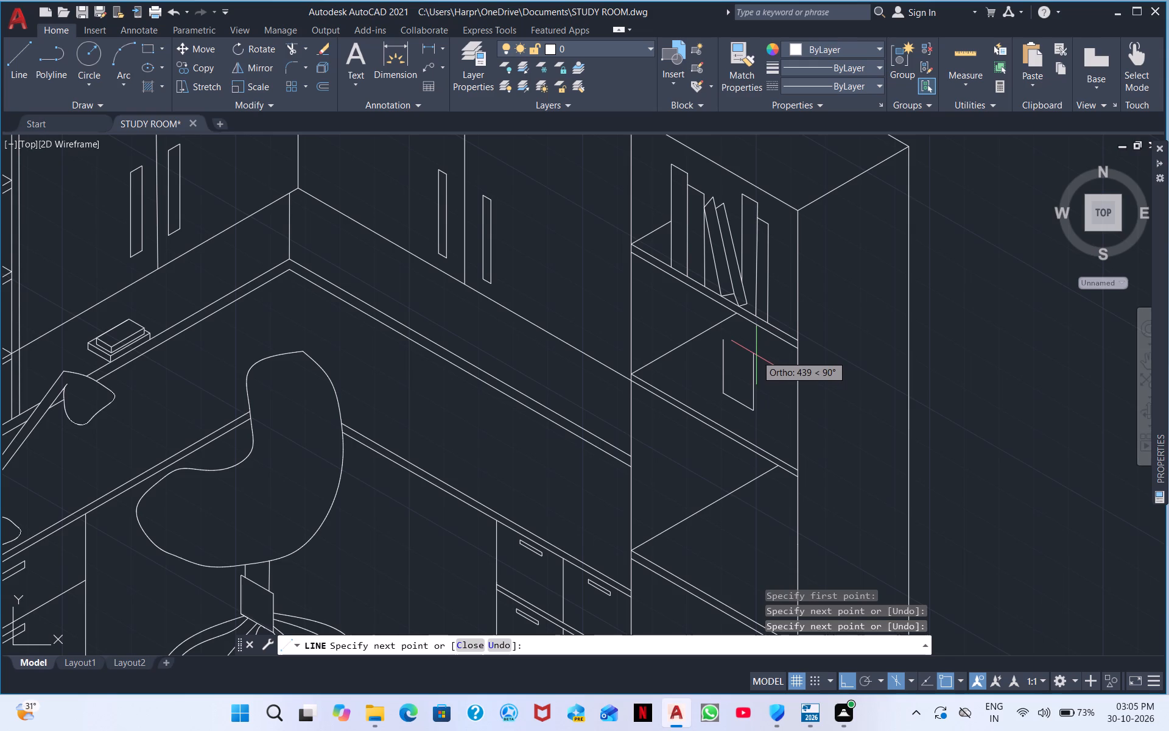
pyautogui.click(759, 350)
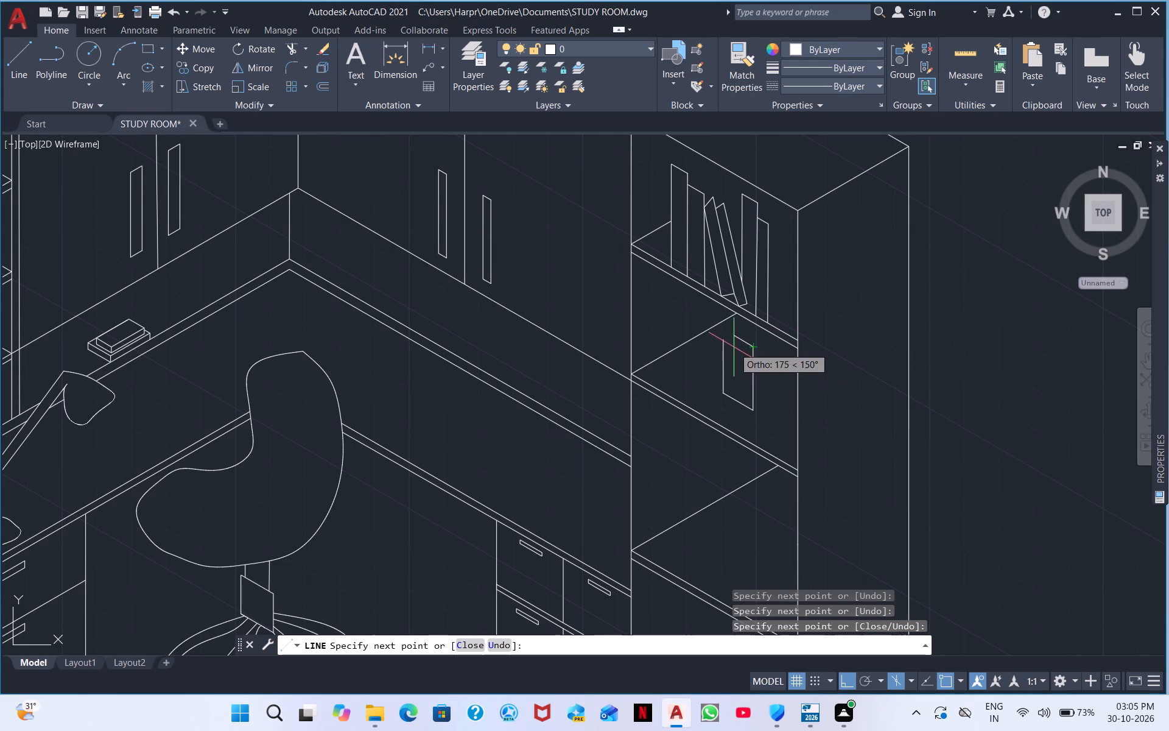
pyautogui.click(728, 343)
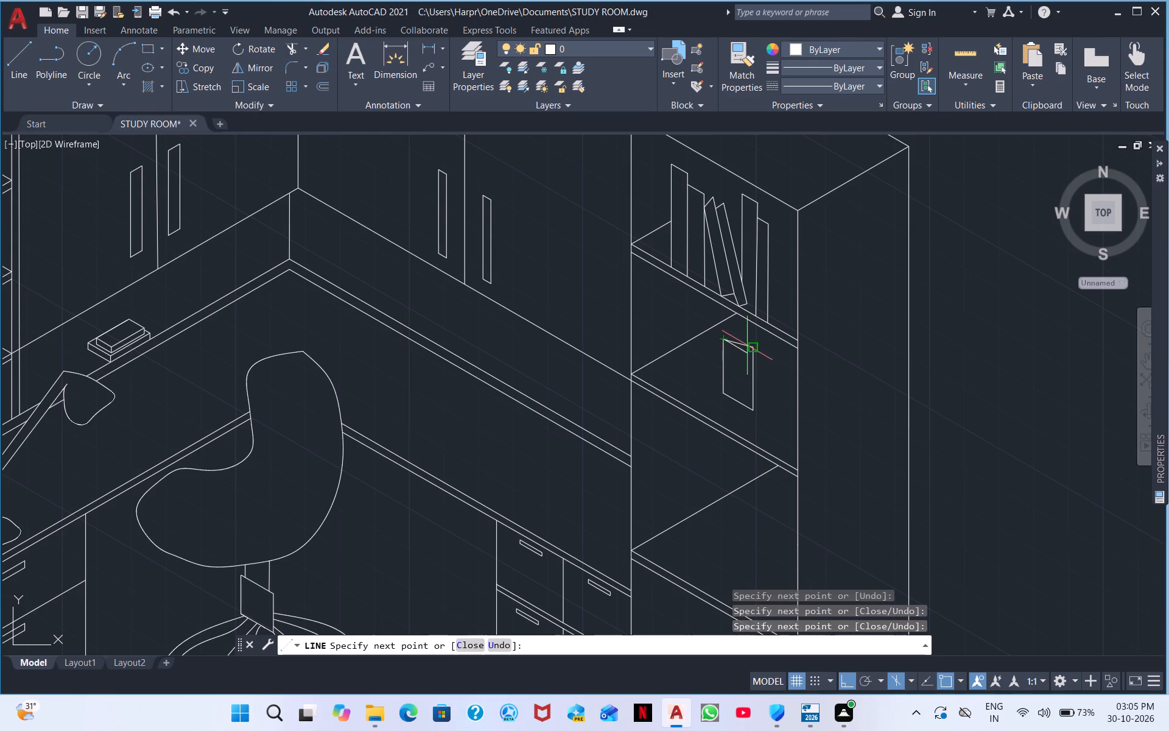
pyautogui.click(756, 361)
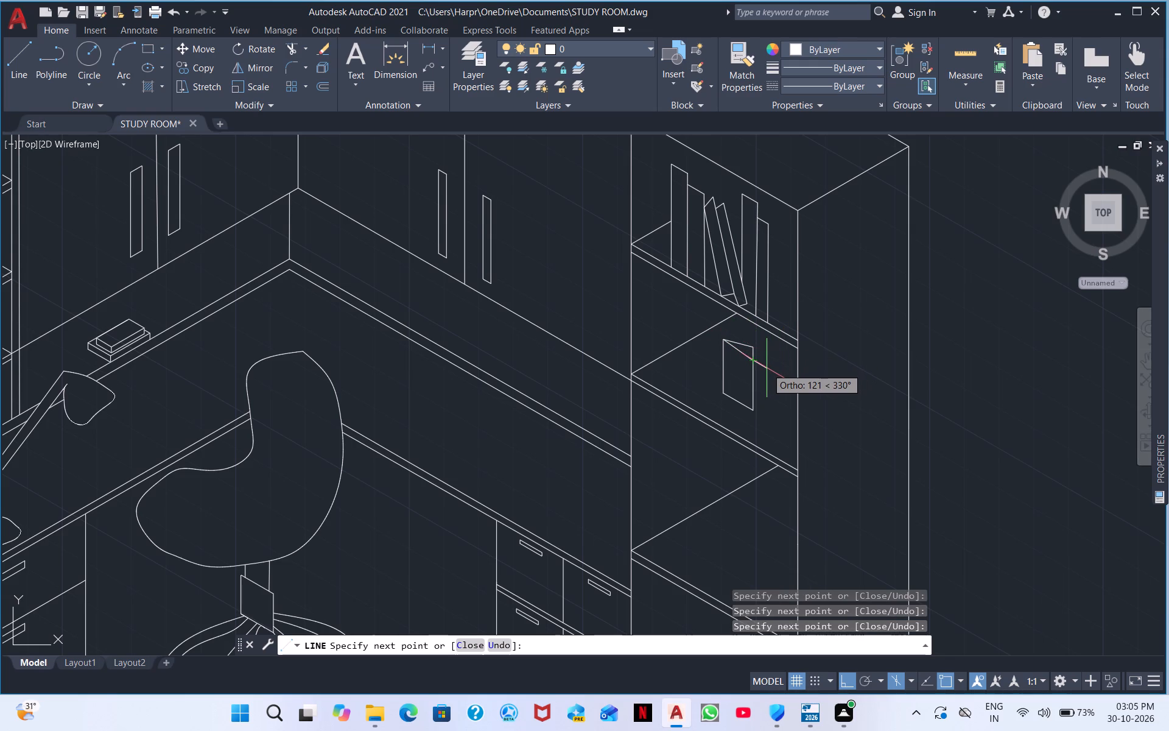
# Draw the box's side face using the top and right isoplanes: a receding top edge, a vertical side and a base to the front corner.
pyautogui.press('F5')
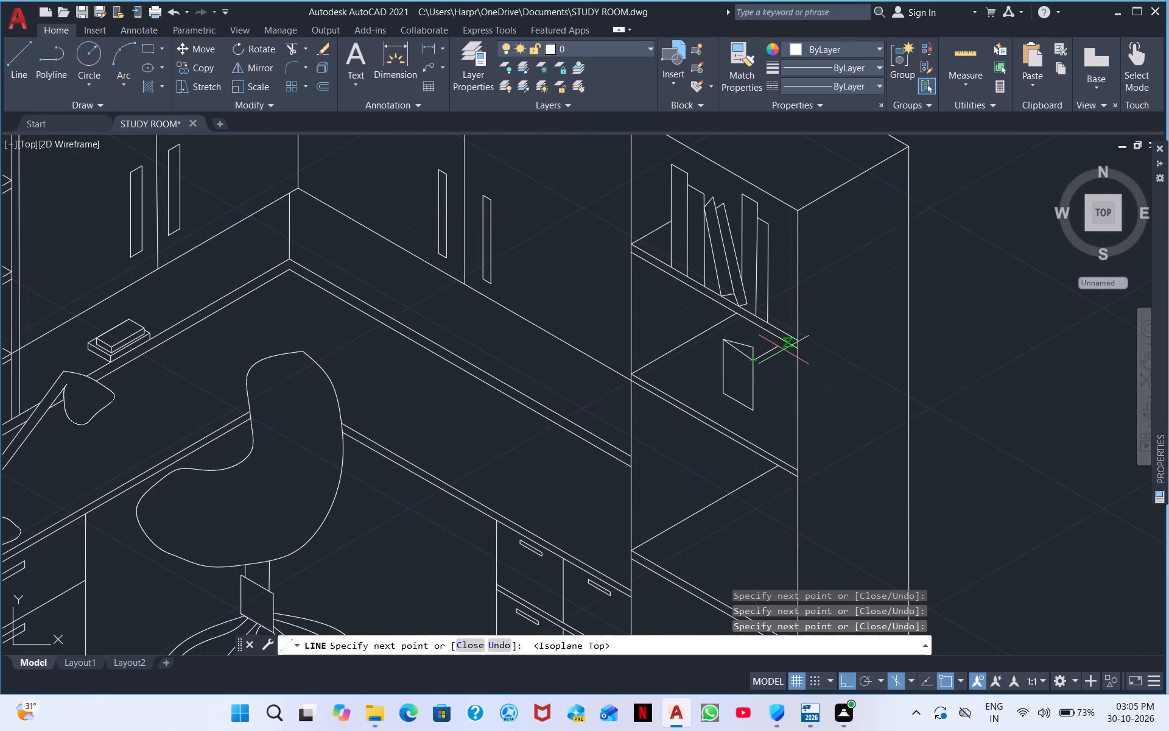
pyautogui.scroll(5, 782, 351)
pyautogui.click(711, 322)
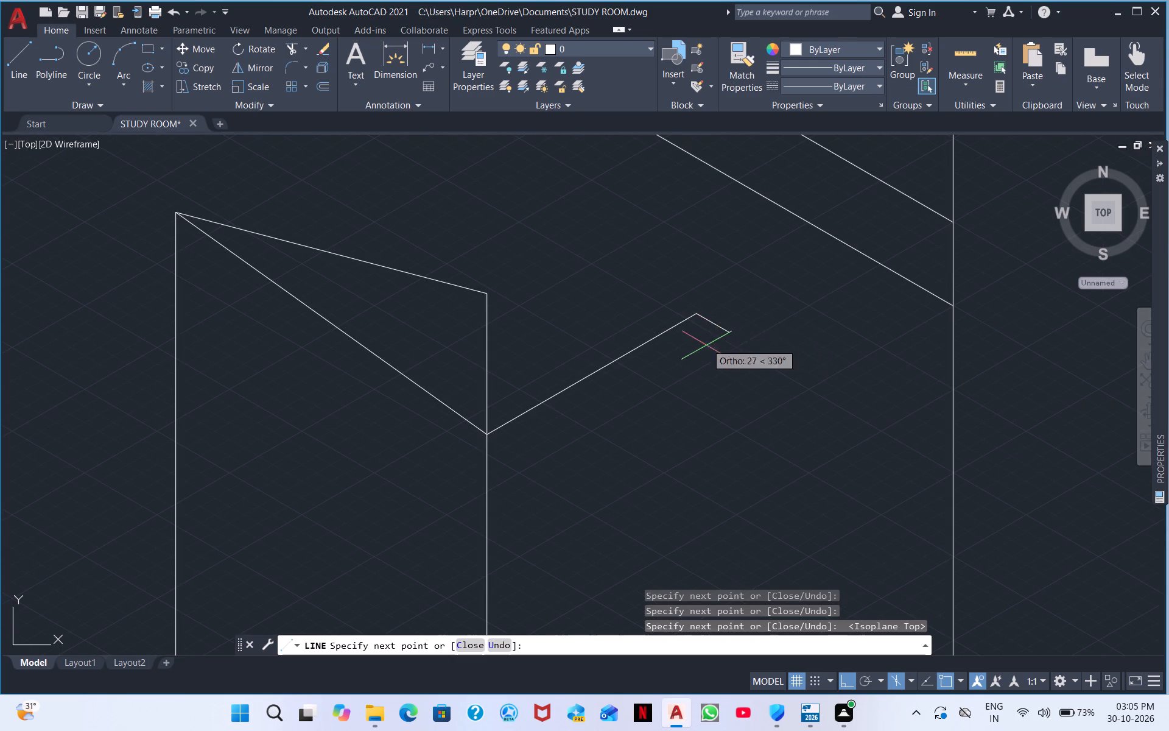
pyautogui.scroll(-1, 697, 433)
pyautogui.moveTo(692, 437); pyautogui.dragTo(569, 240, button='middle')
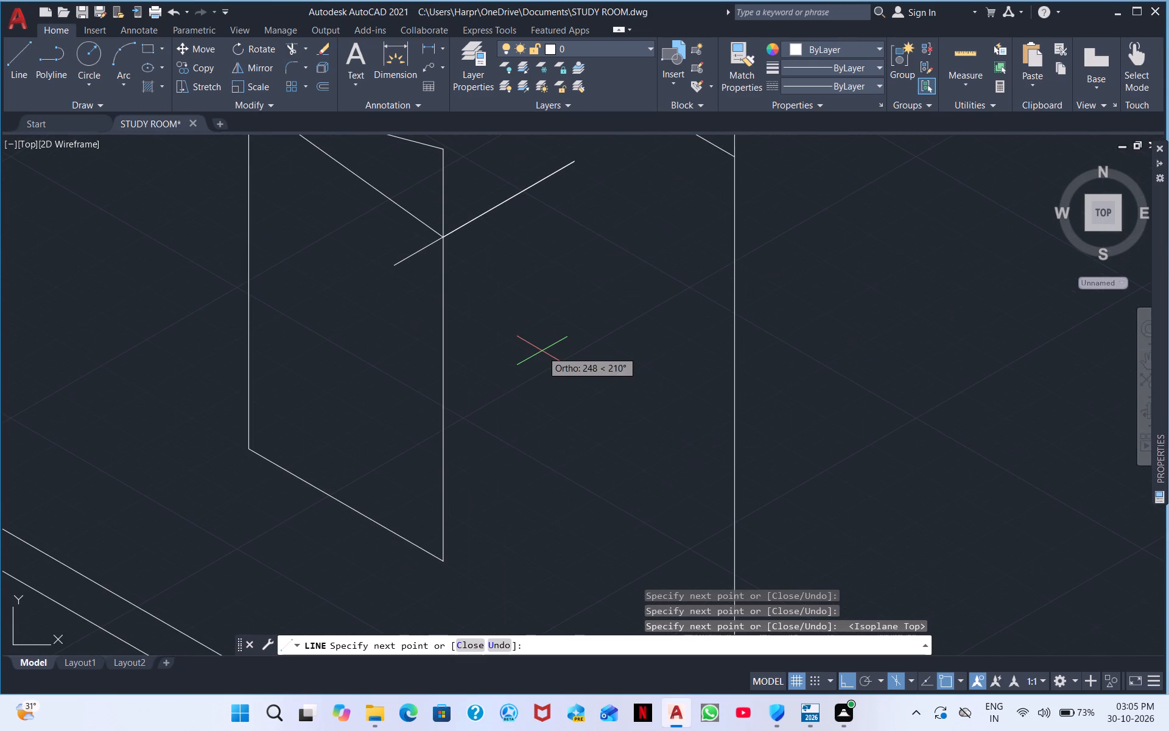
pyautogui.press('F5')
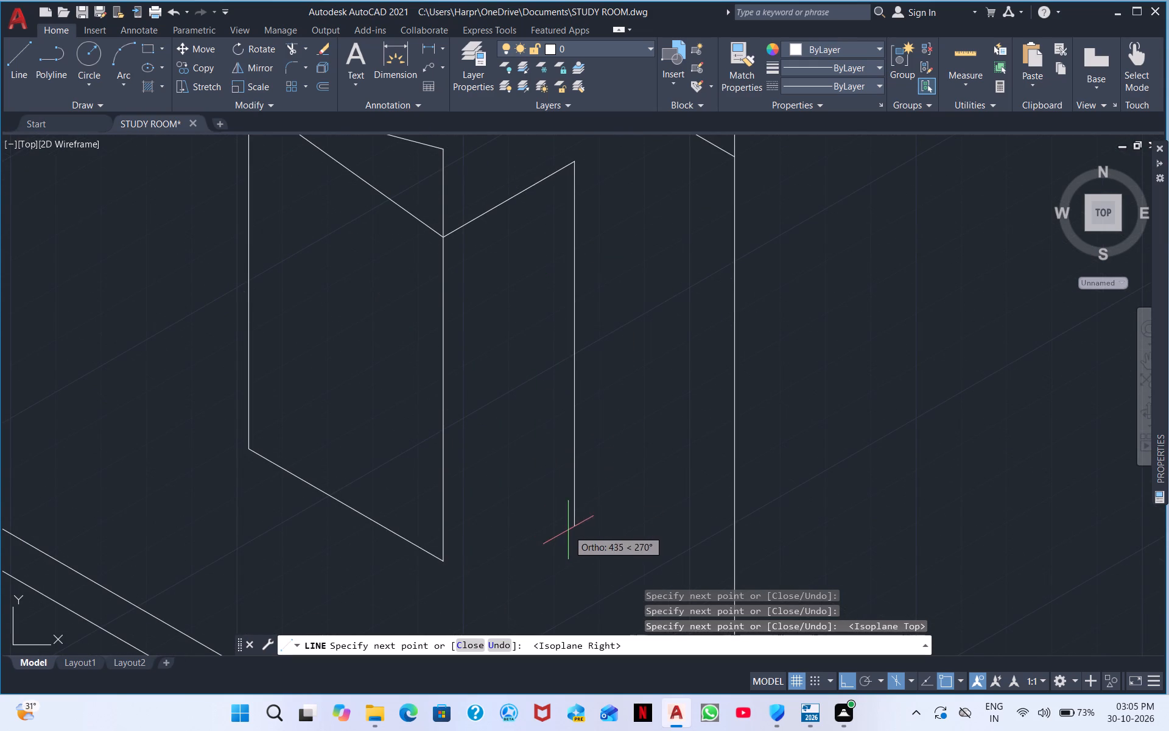
pyautogui.click(578, 550)
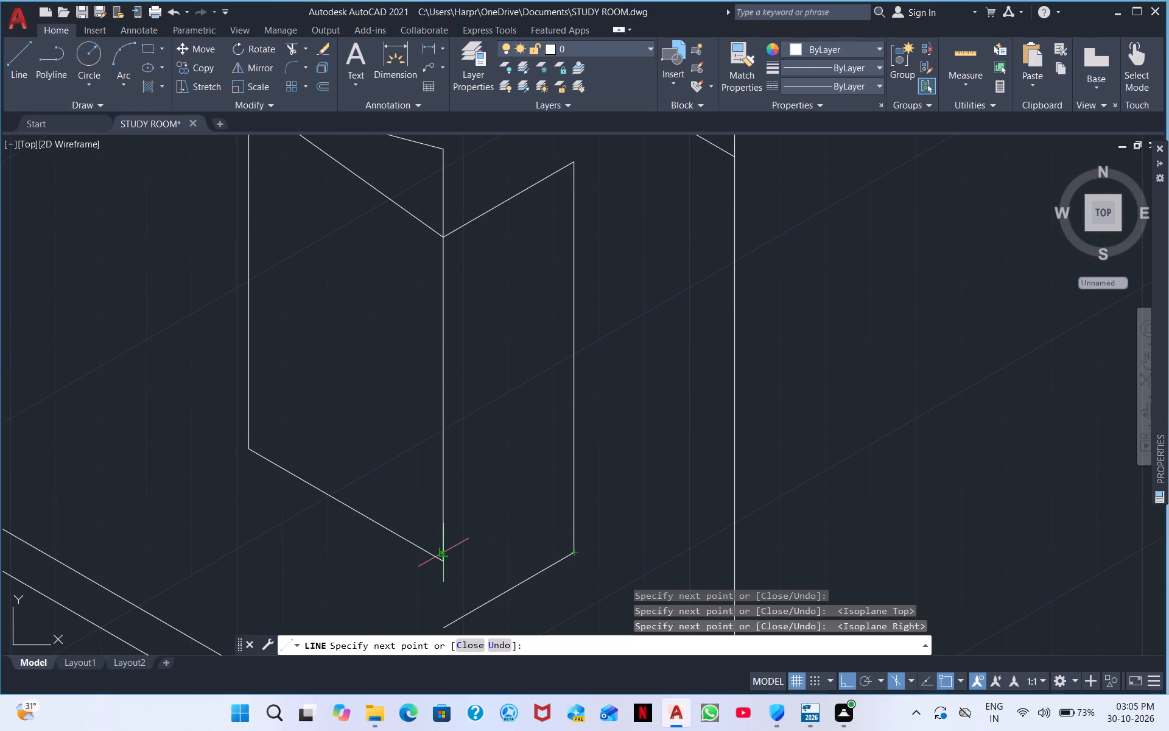
pyautogui.click(440, 559)
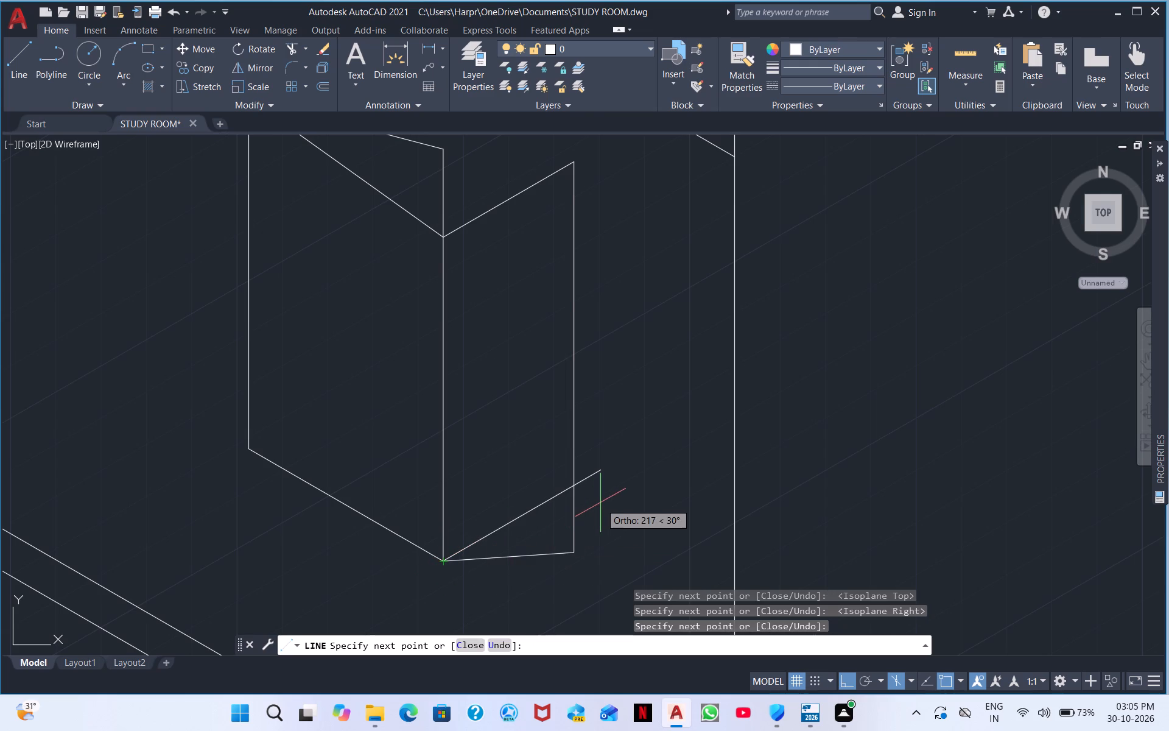
pyautogui.click(600, 503)
pyautogui.press('Escape')
# Draw the box's top face from the side face's rear corner: a back edge about 348 long and a slanted line to the front face's side.
pyautogui.moveTo(554, 377); pyautogui.dragTo(631, 575, button='middle')
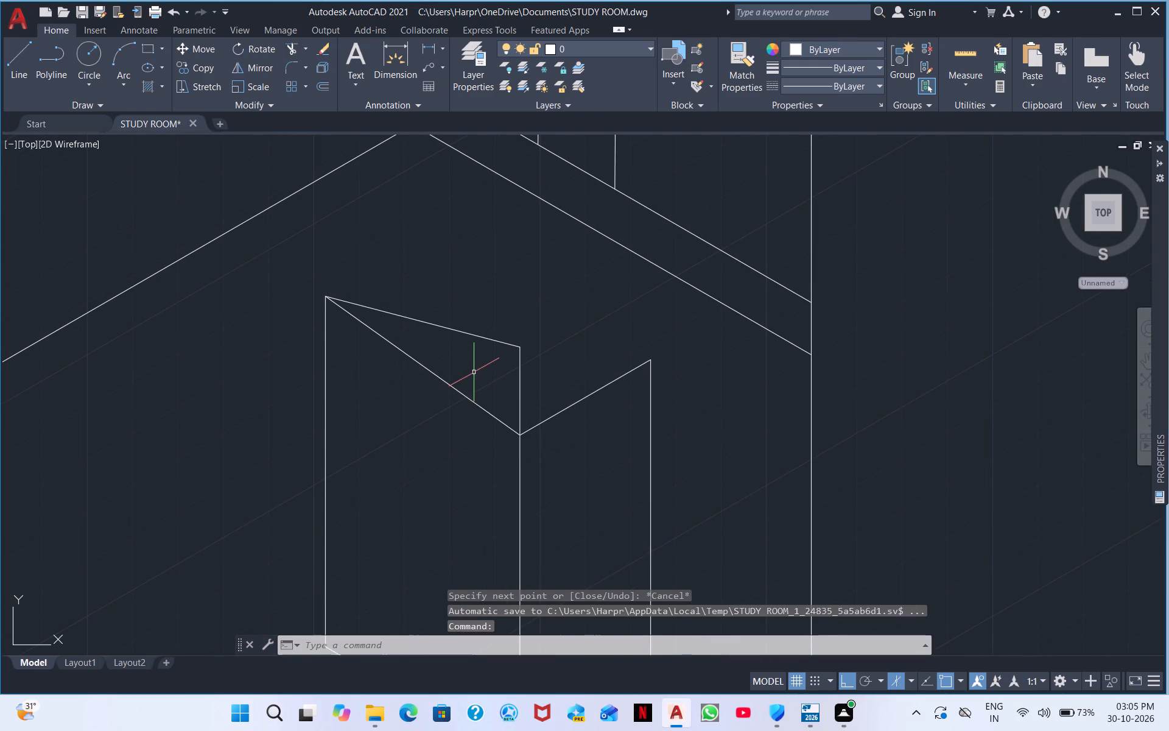
pyautogui.rightClick(476, 370)
pyautogui.click(547, 377)
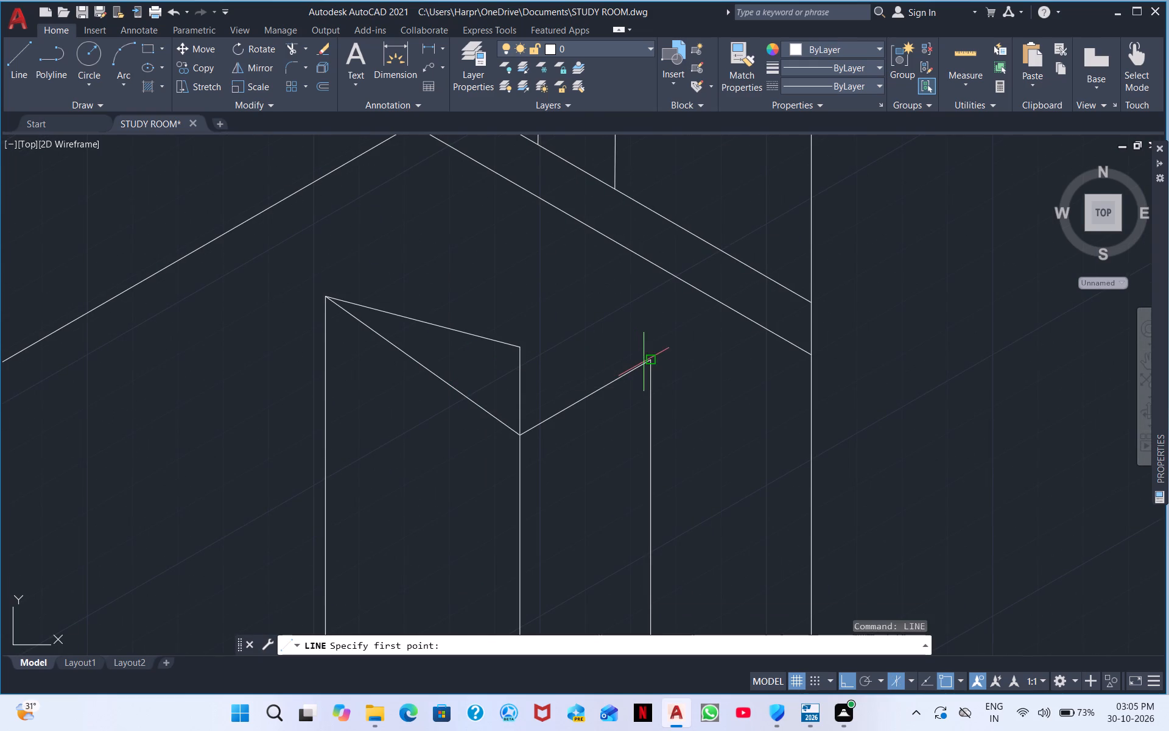
pyautogui.click(645, 361)
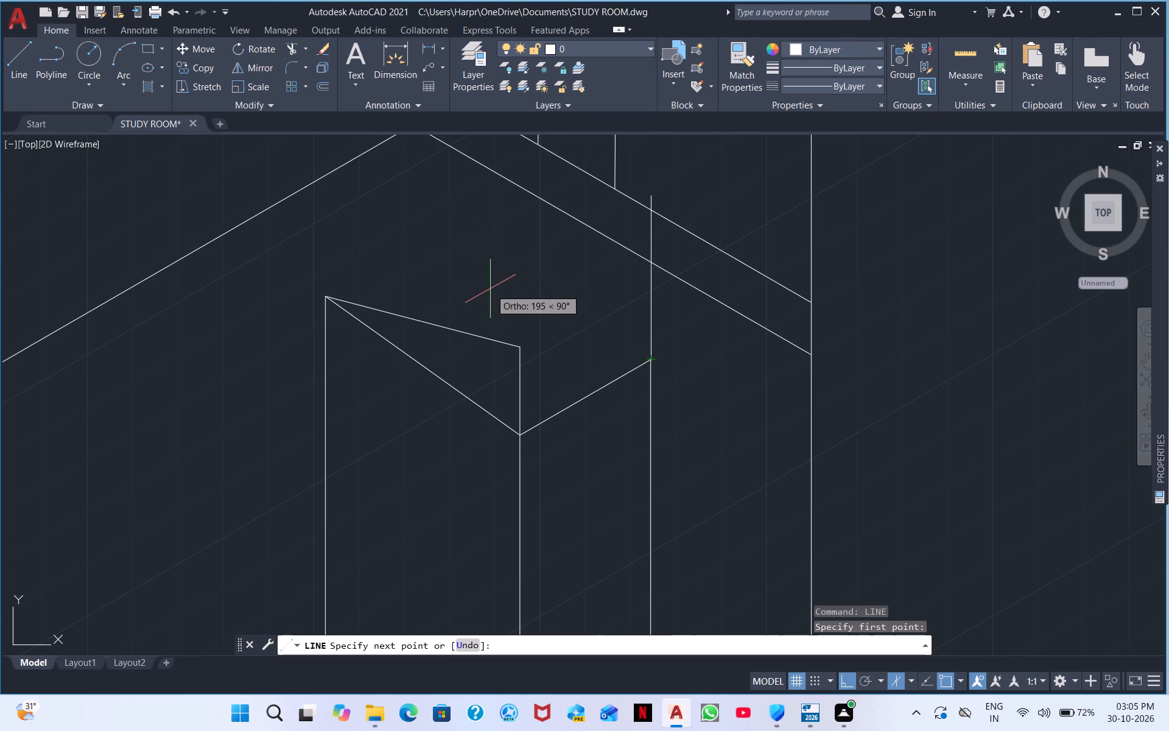
pyautogui.press('F5')
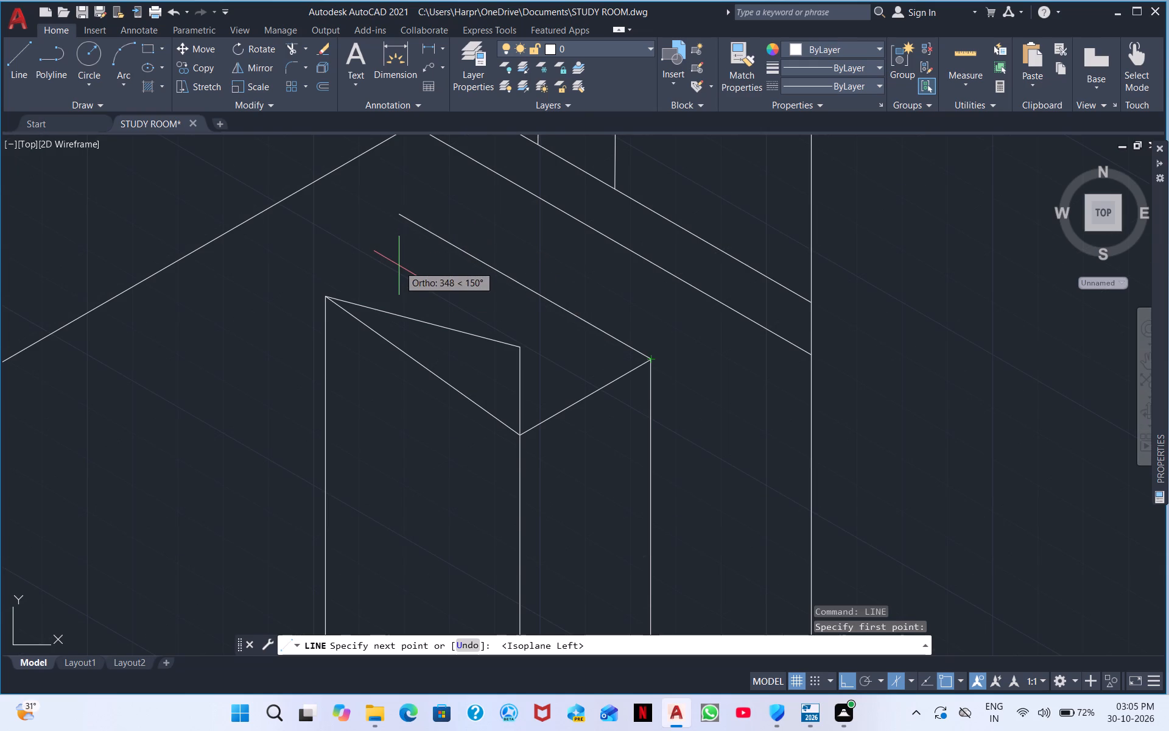
pyautogui.click(398, 267)
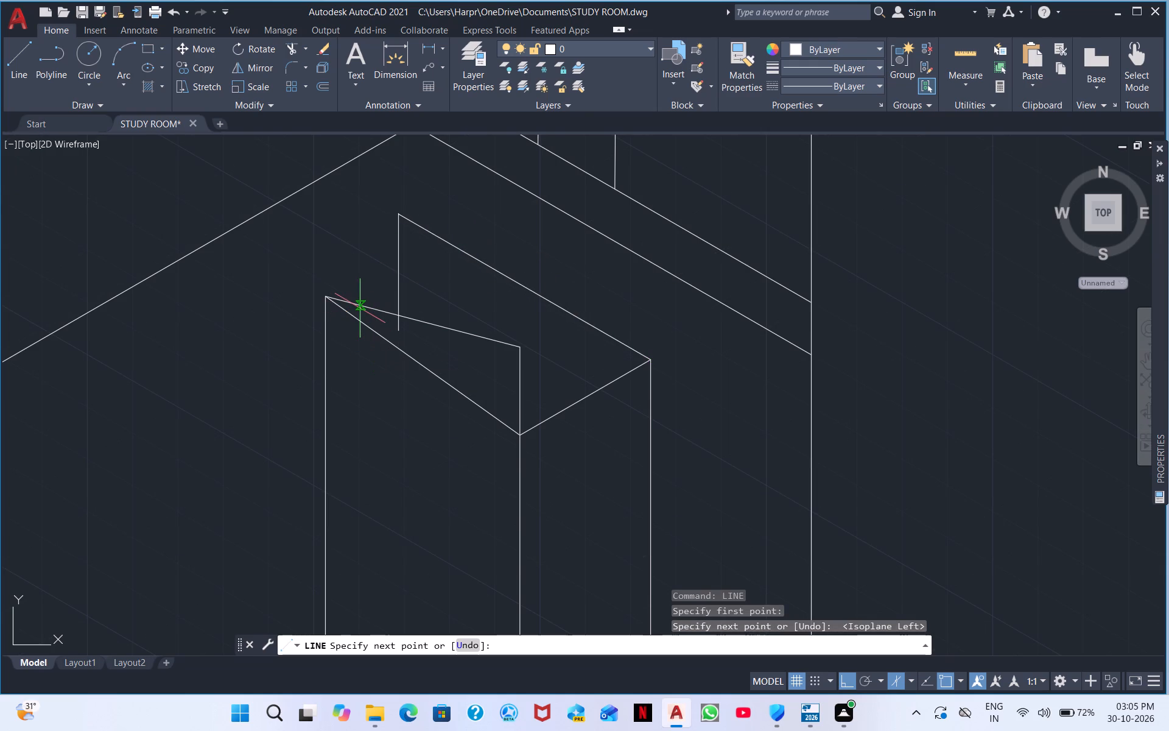
pyautogui.press('F5')
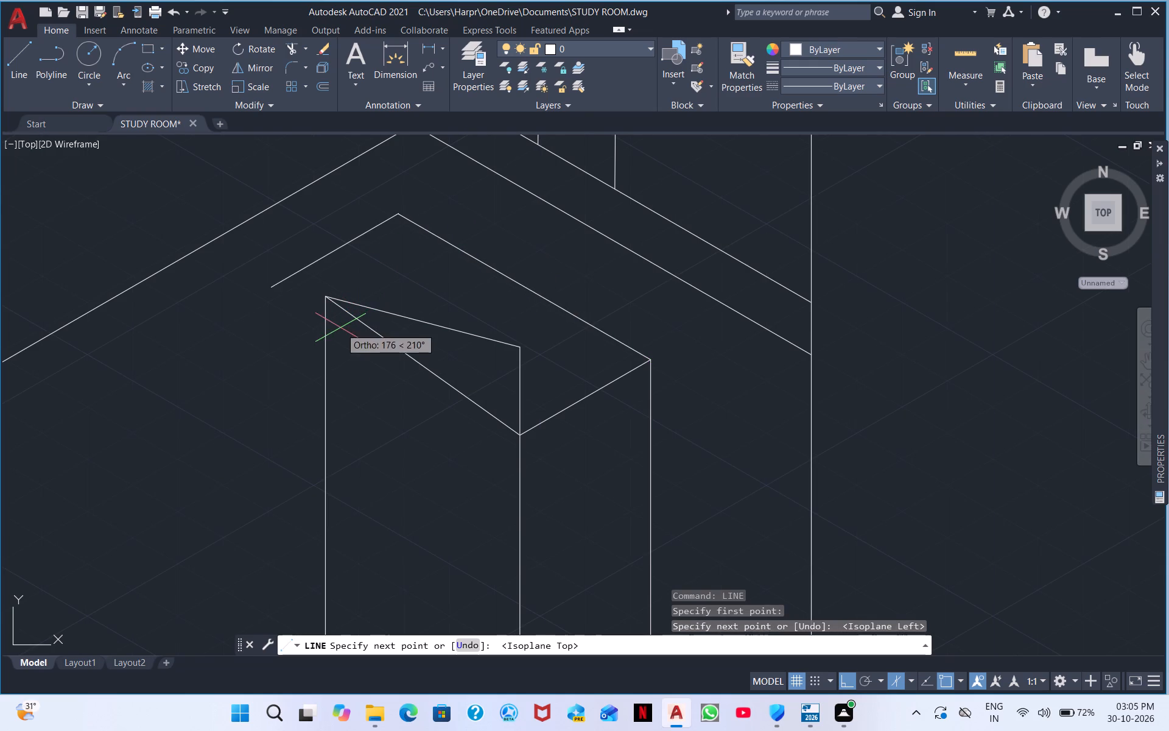
pyautogui.click(333, 333)
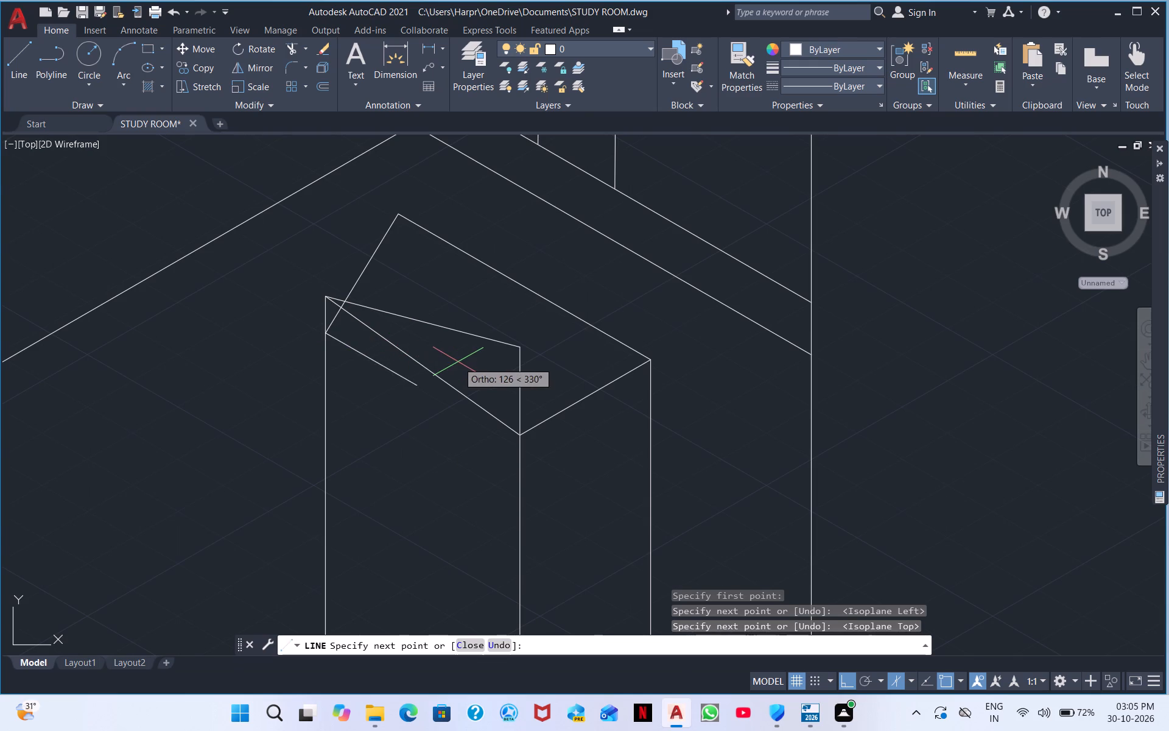
pyautogui.press('Escape')
# Trim the stray line at the box's base, the extra lines above its front face and the slanted edge's overrun inside that face.
pyautogui.scroll(-3, 480, 350)
pyautogui.moveTo(489, 354); pyautogui.dragTo(452, 370, button='middle')
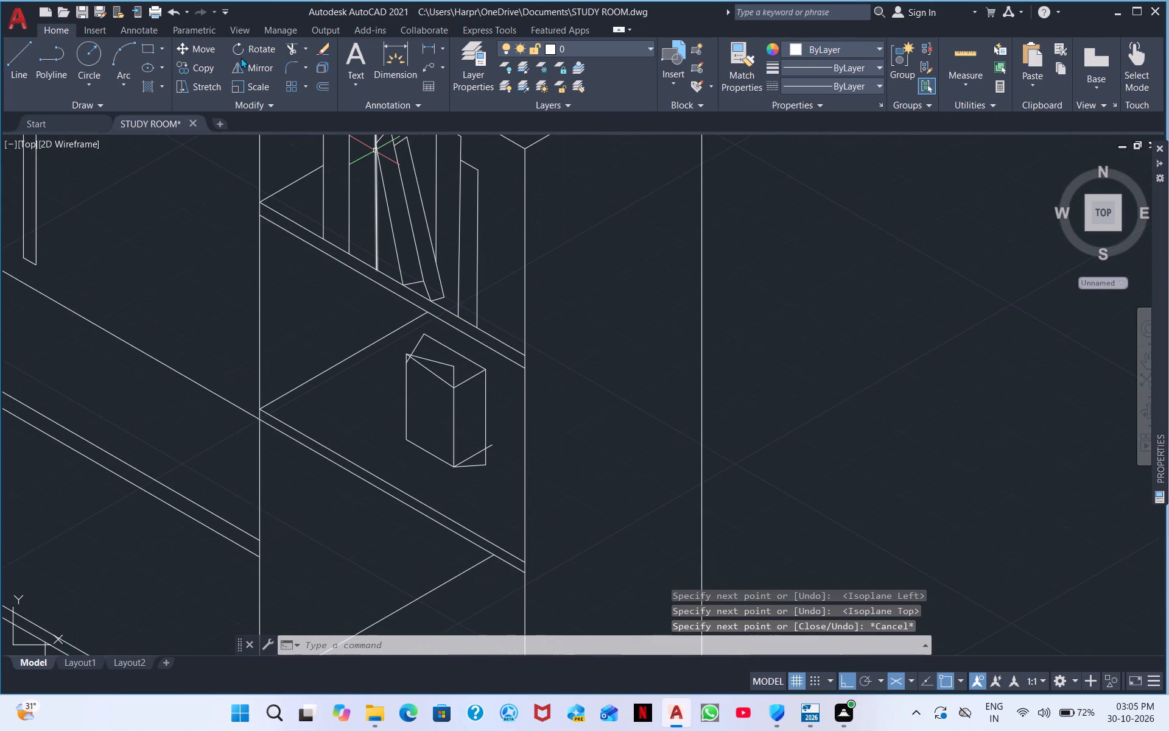
pyautogui.click(285, 49)
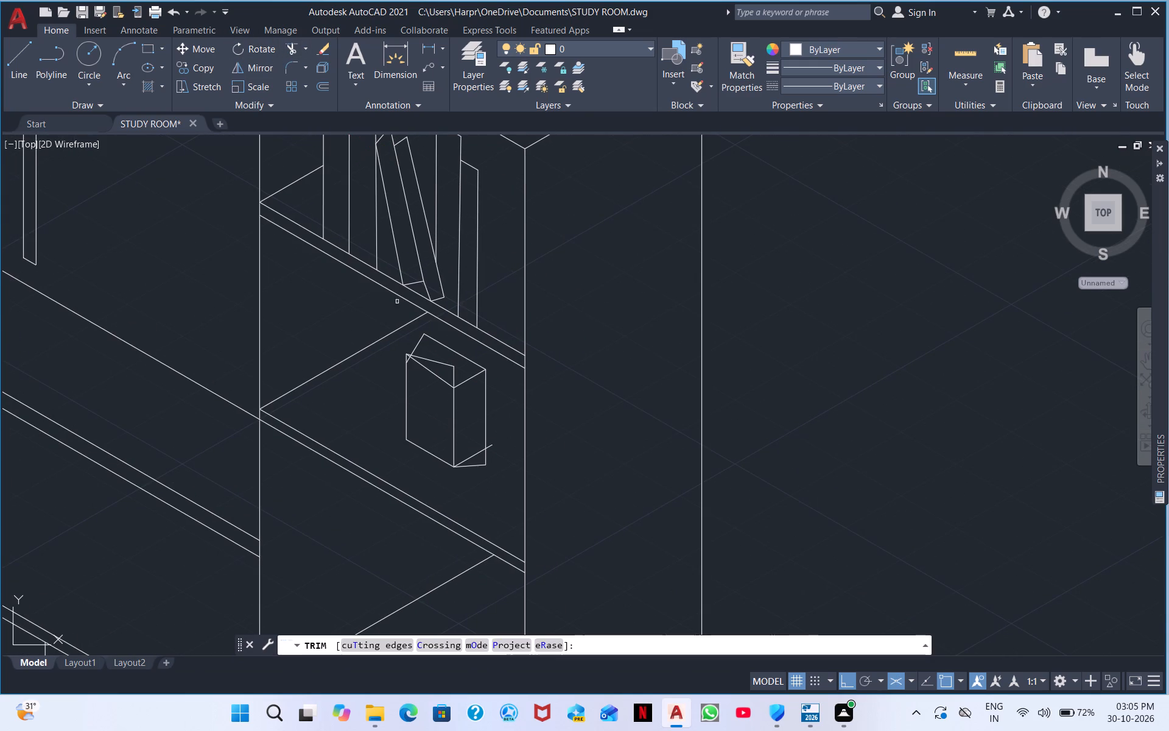
pyautogui.click(479, 455)
pyautogui.click(492, 444)
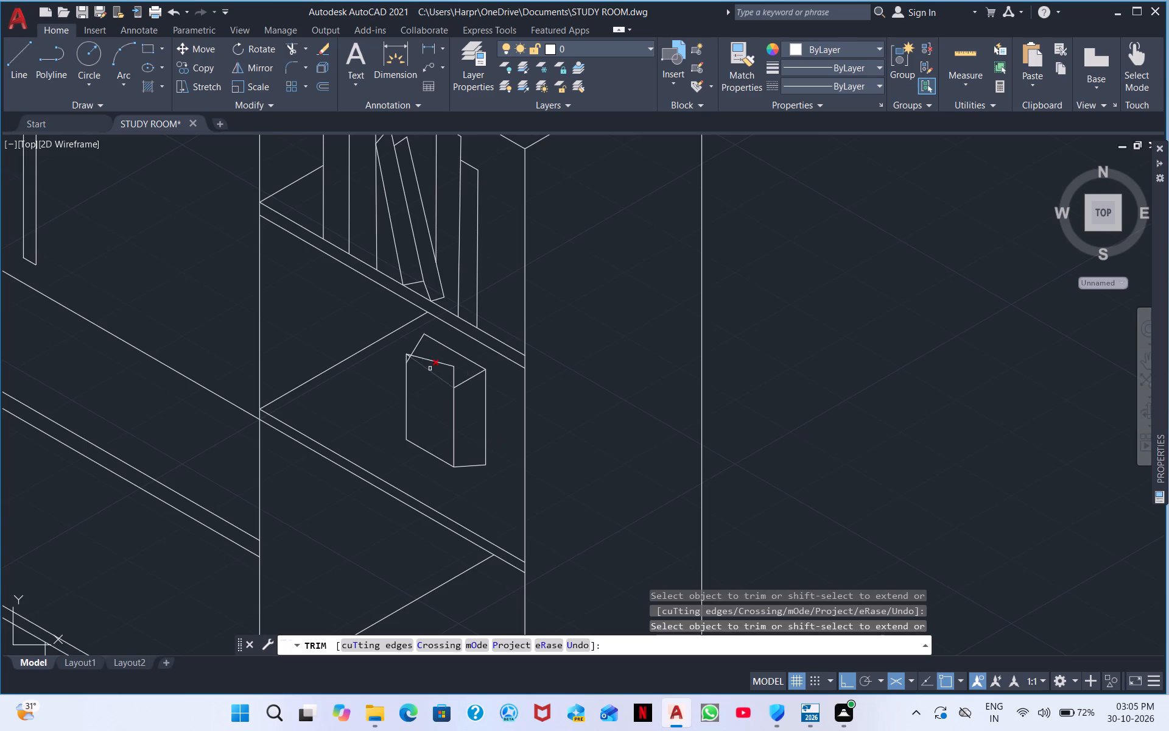
pyautogui.scroll(3, 430, 369)
pyautogui.moveTo(479, 326); pyautogui.dragTo(477, 367)
pyautogui.moveTo(510, 358); pyautogui.dragTo(505, 379)
pyautogui.moveTo(528, 376); pyautogui.dragTo(536, 386)
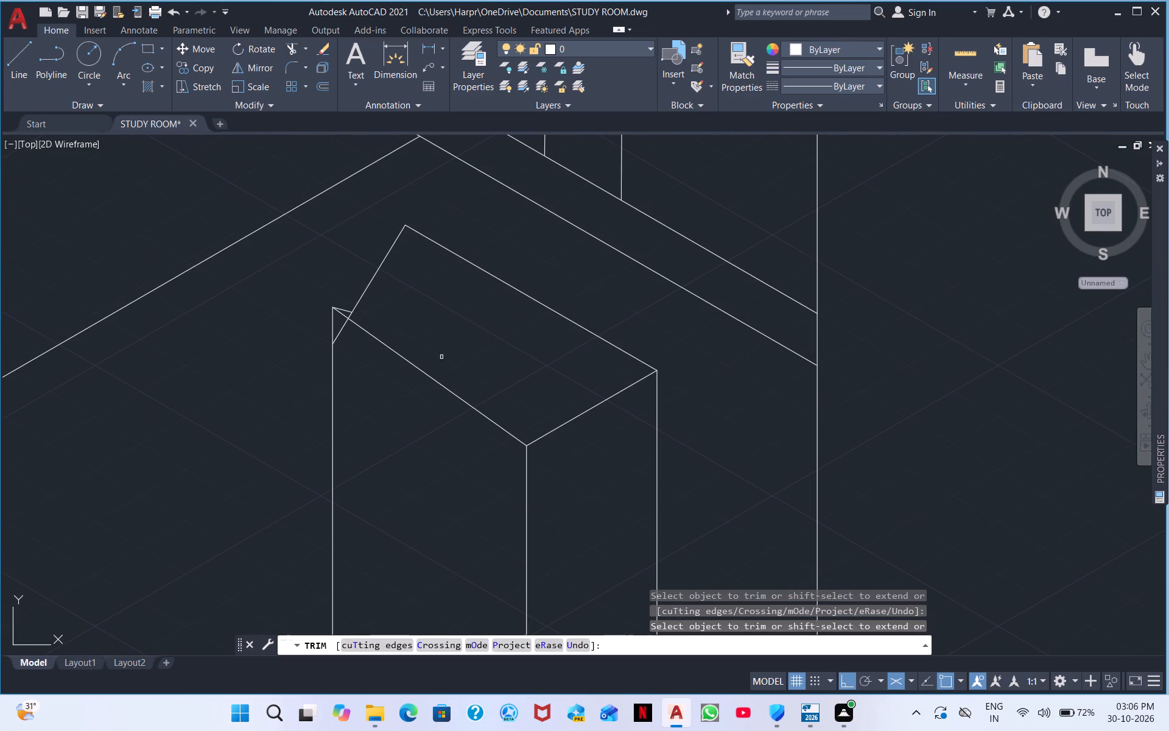
pyautogui.scroll(4, 359, 323)
pyautogui.moveTo(270, 263); pyautogui.dragTo(321, 276)
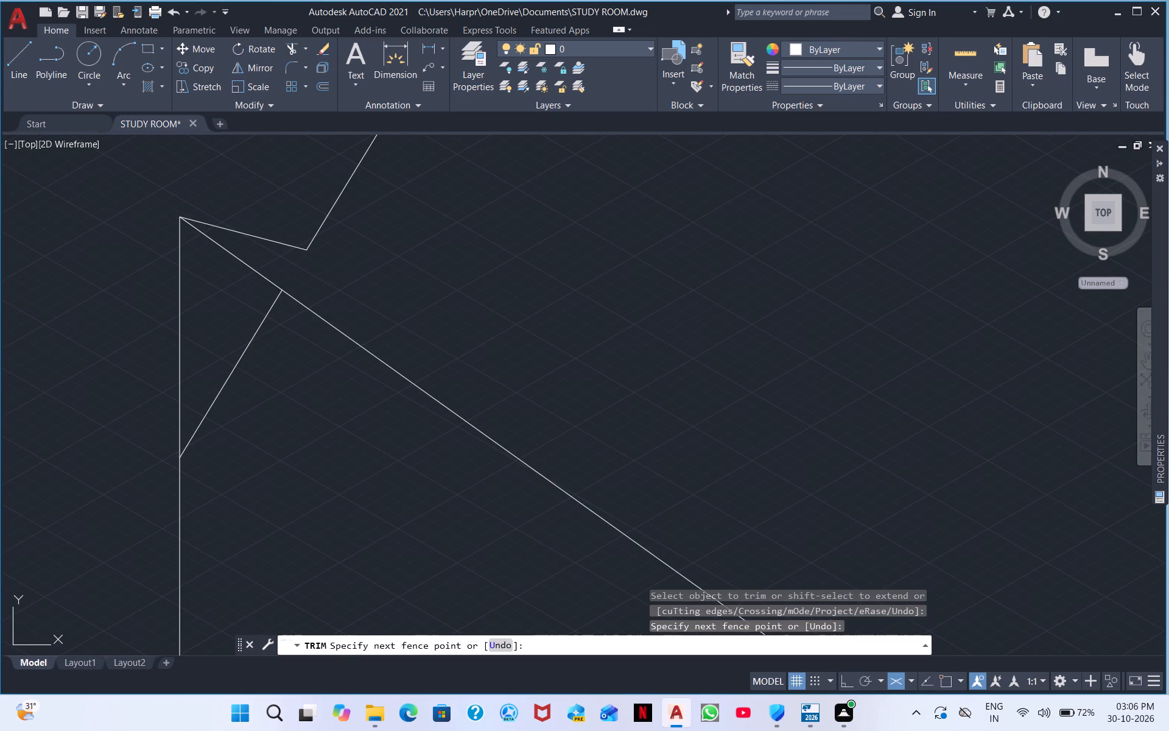
pyautogui.moveTo(231, 334); pyautogui.dragTo(288, 399)
pyautogui.scroll(-3, 342, 348)
pyautogui.moveTo(444, 323); pyautogui.dragTo(432, 277, button='middle')
pyautogui.scroll(-2, 444, 322)
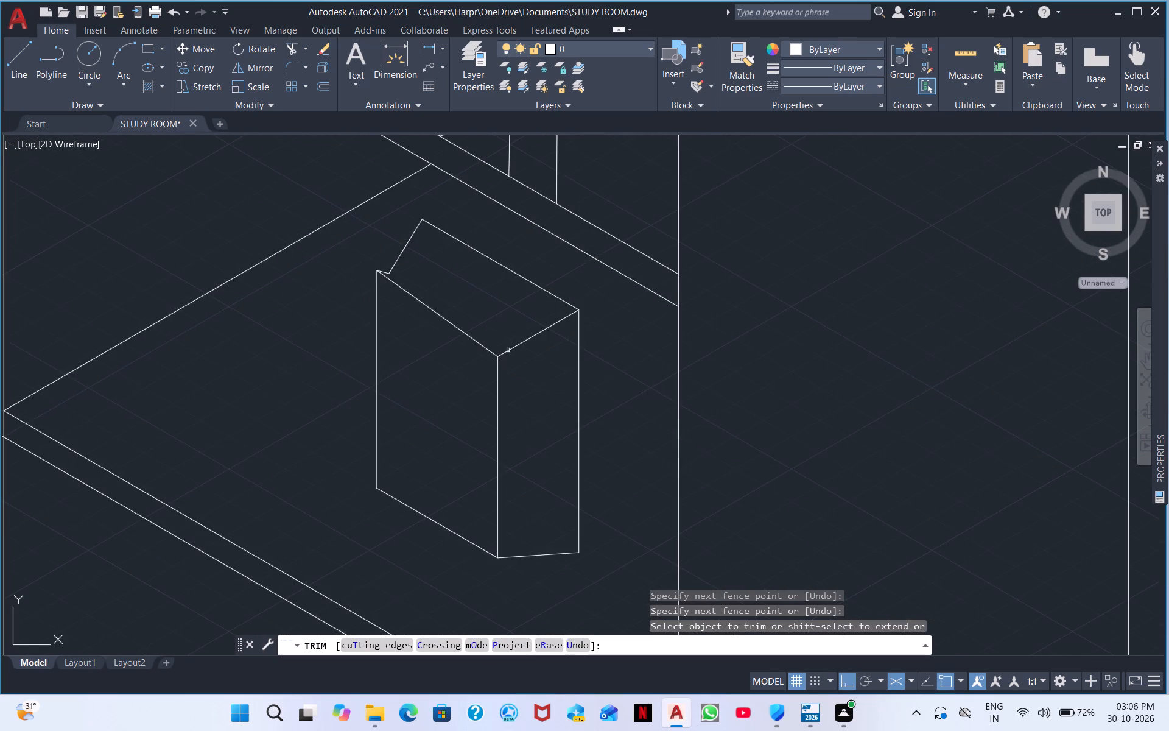
pyautogui.moveTo(556, 389); pyautogui.dragTo(485, 261, button='middle')
pyautogui.scroll(-2, 483, 313)
pyautogui.moveTo(473, 379); pyautogui.dragTo(469, 318, button='middle')
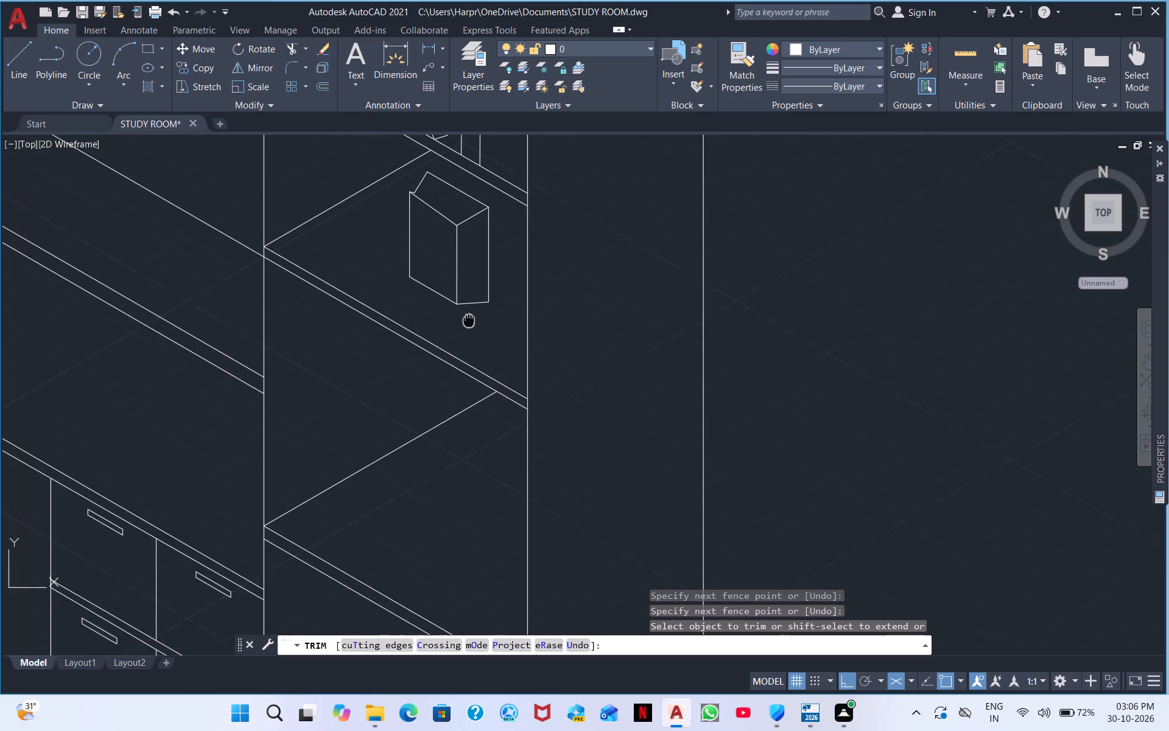
pyautogui.moveTo(469, 318); pyautogui.dragTo(469, 306, button='middle')
pyautogui.rightClick(399, 408)
pyautogui.click(440, 417)
pyautogui.scroll(-2, 440, 417)
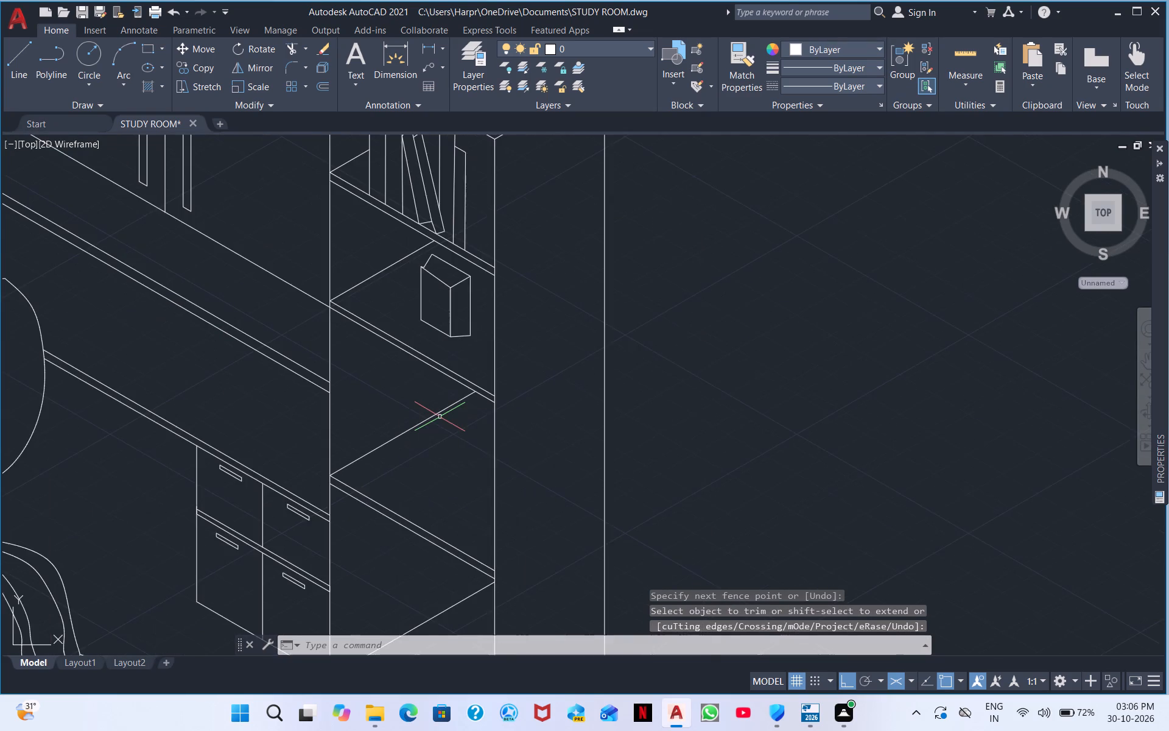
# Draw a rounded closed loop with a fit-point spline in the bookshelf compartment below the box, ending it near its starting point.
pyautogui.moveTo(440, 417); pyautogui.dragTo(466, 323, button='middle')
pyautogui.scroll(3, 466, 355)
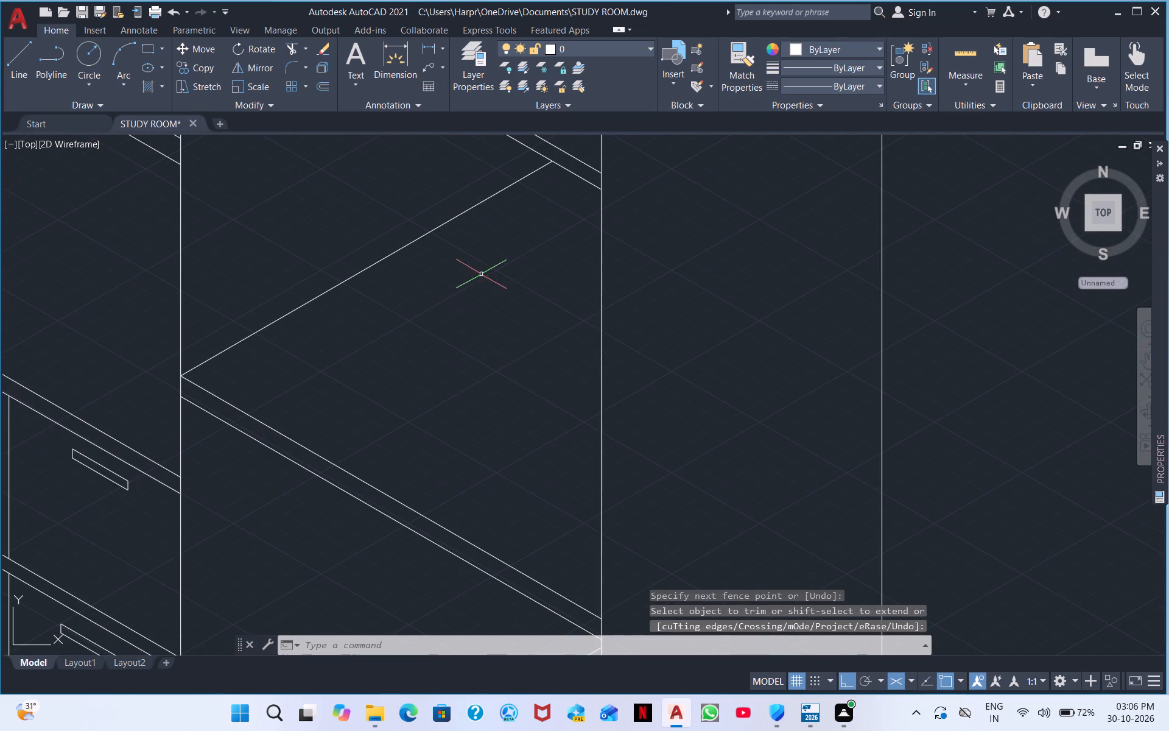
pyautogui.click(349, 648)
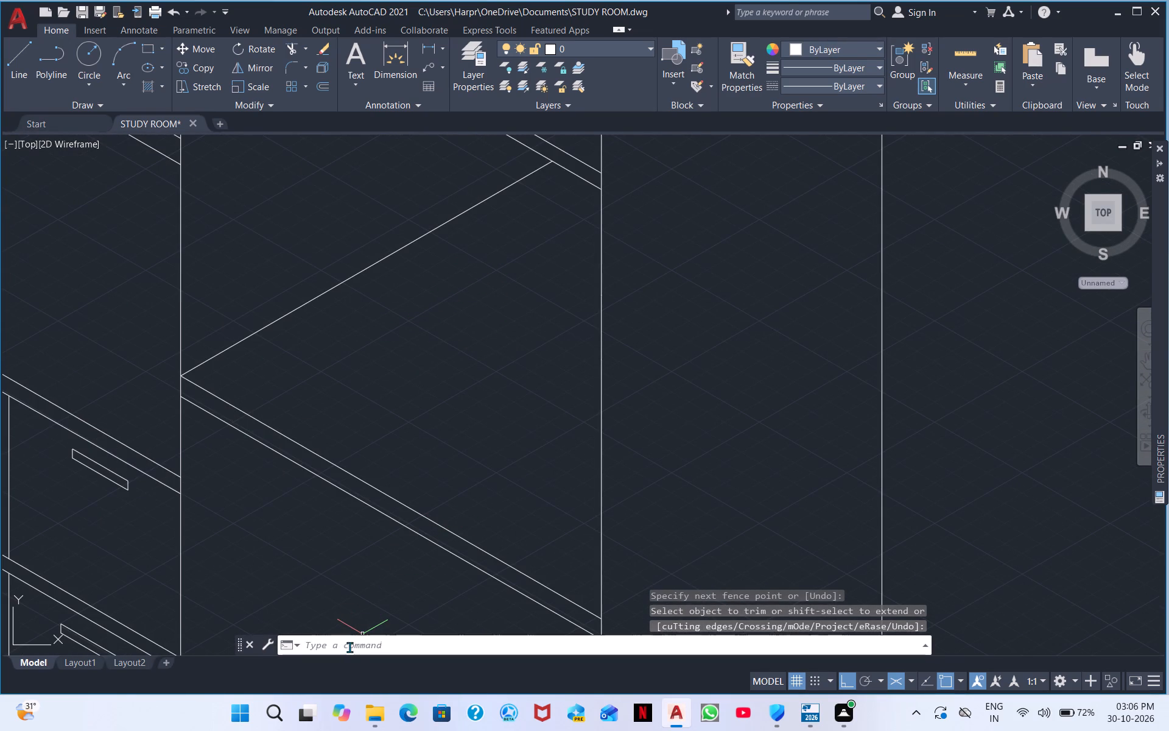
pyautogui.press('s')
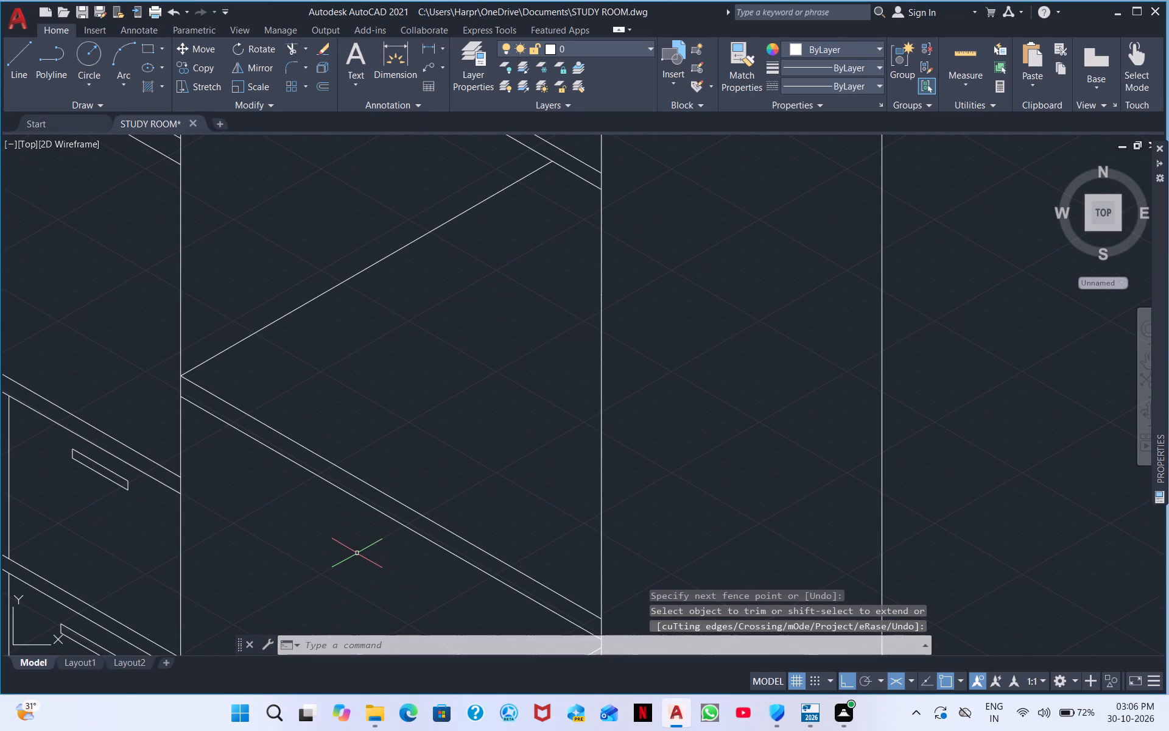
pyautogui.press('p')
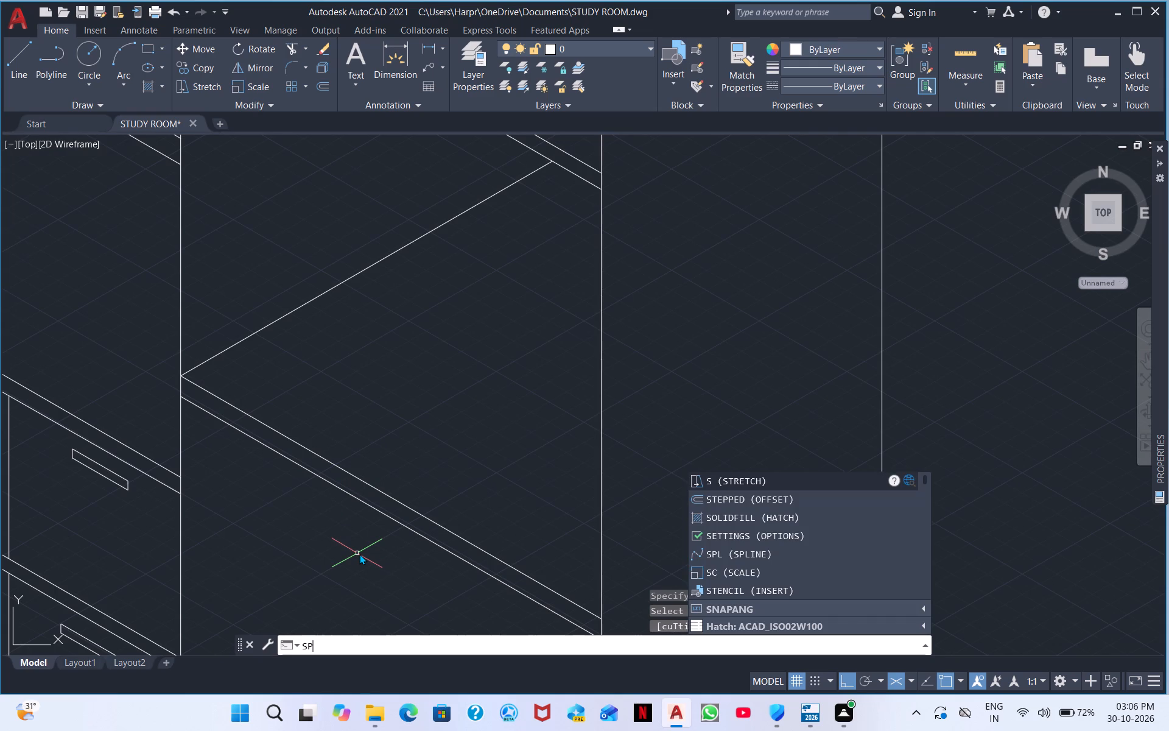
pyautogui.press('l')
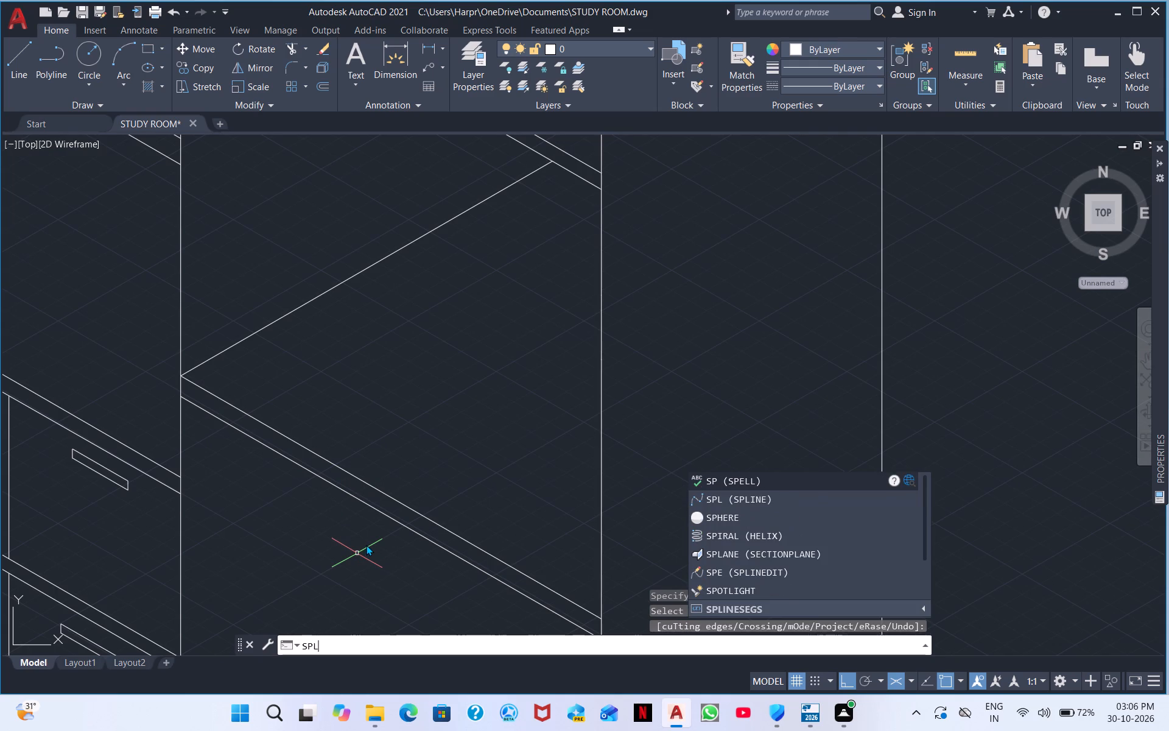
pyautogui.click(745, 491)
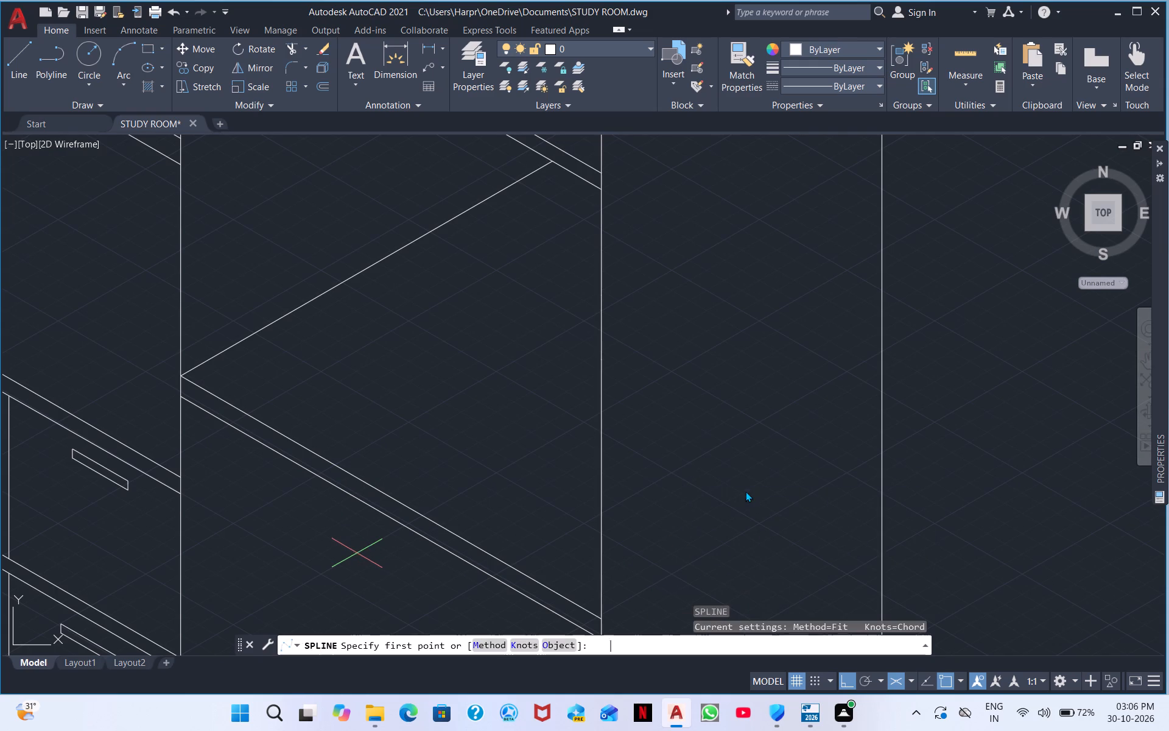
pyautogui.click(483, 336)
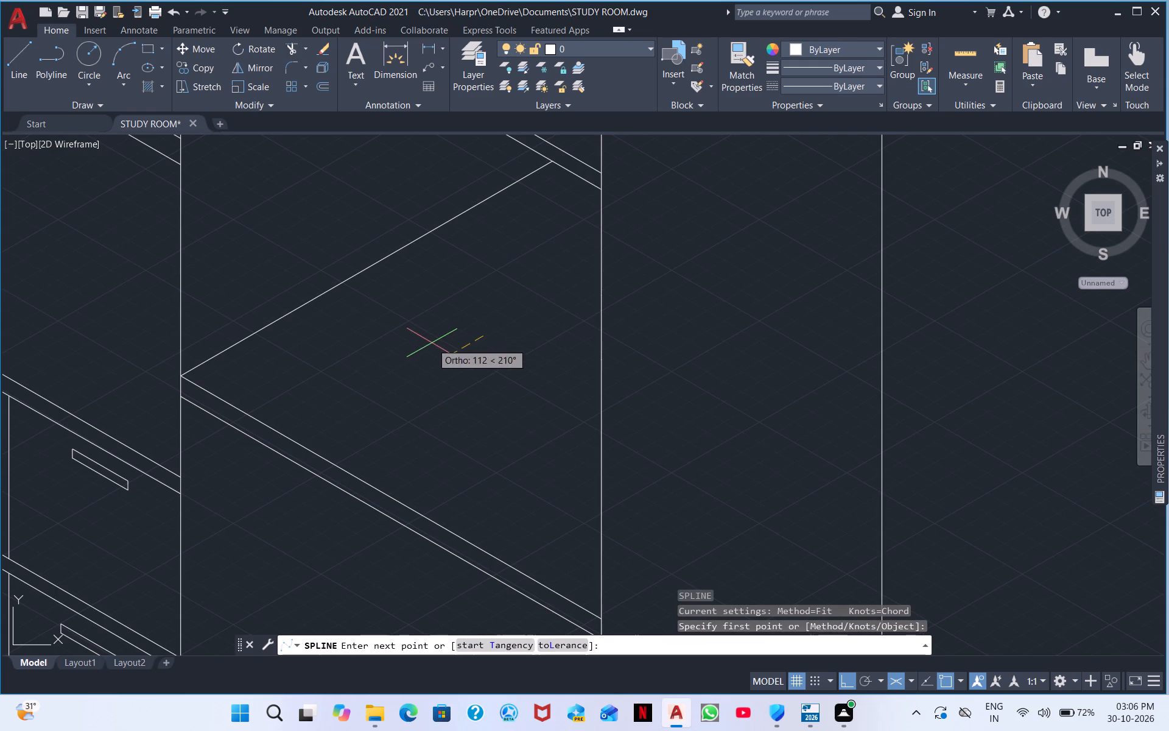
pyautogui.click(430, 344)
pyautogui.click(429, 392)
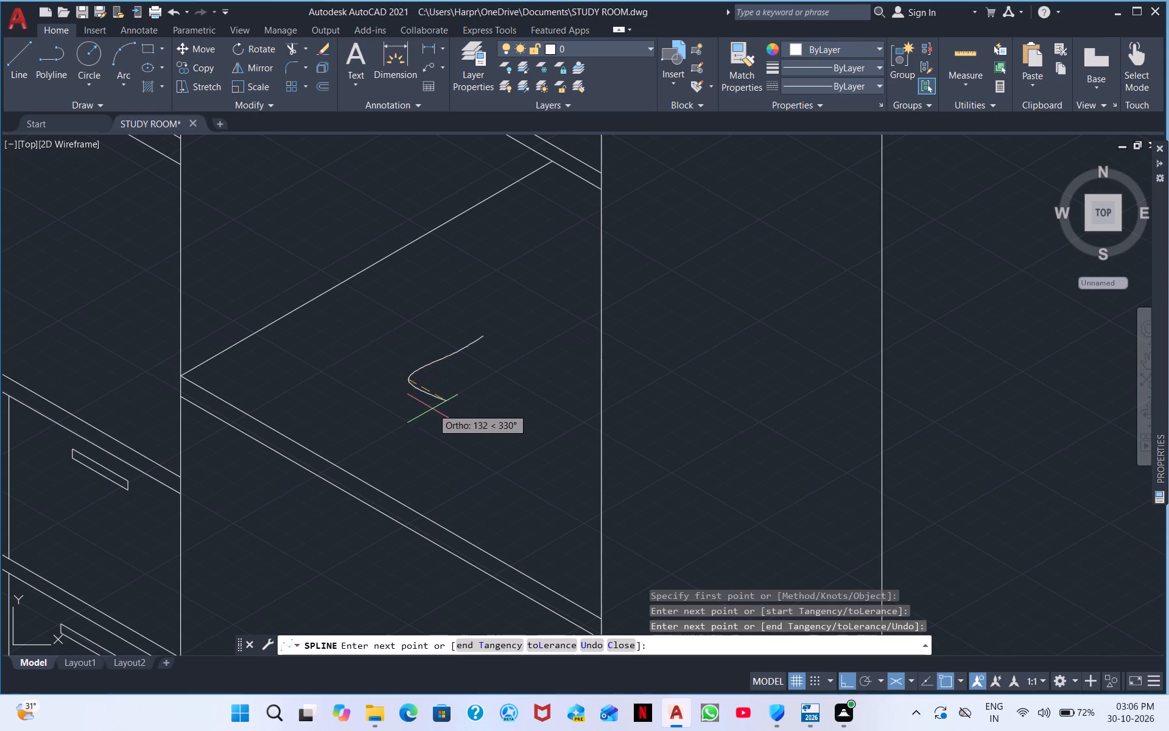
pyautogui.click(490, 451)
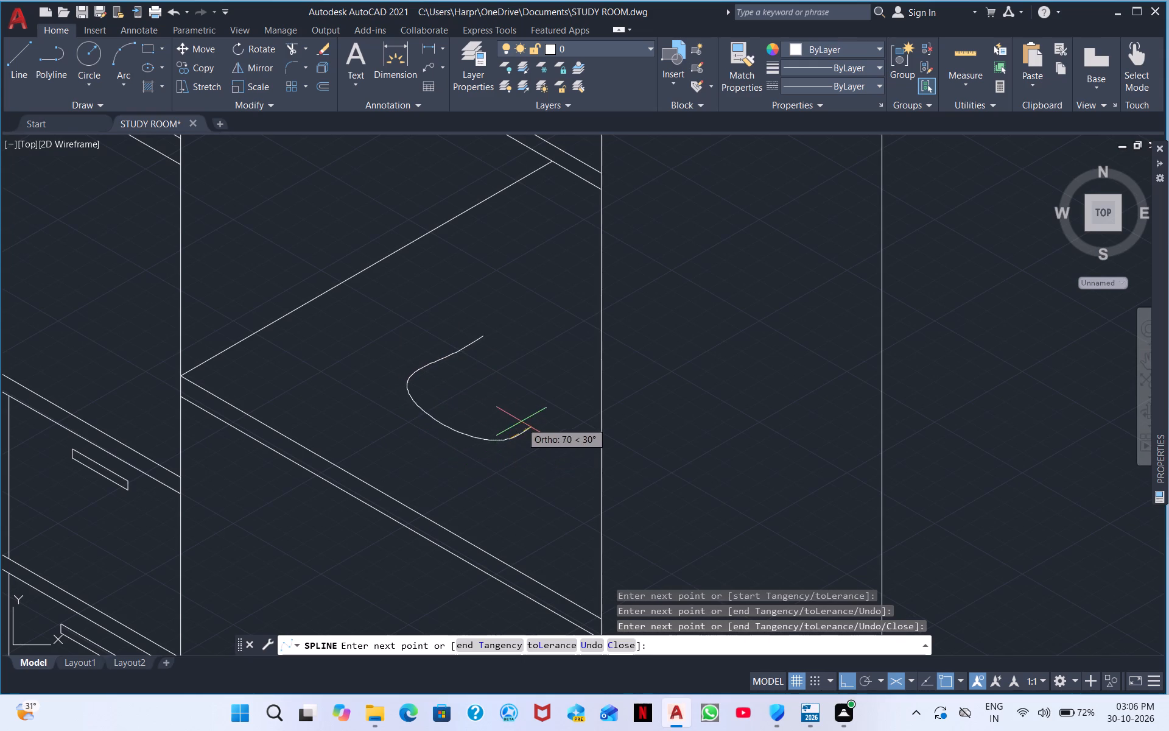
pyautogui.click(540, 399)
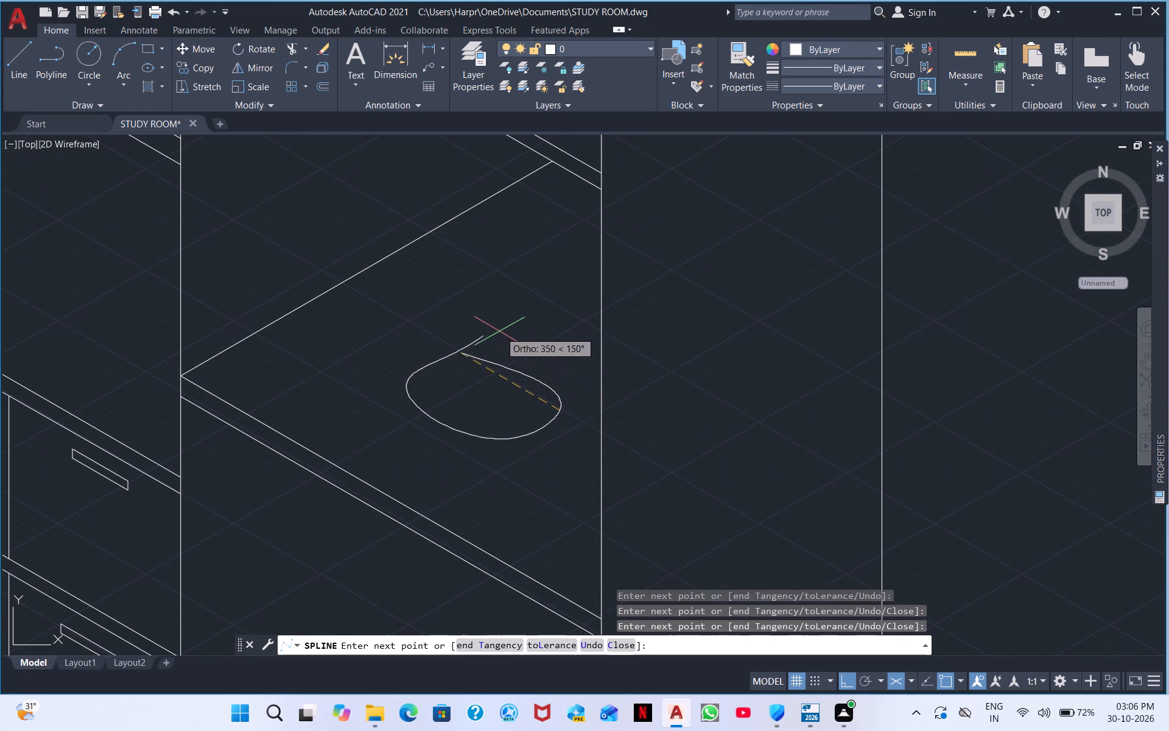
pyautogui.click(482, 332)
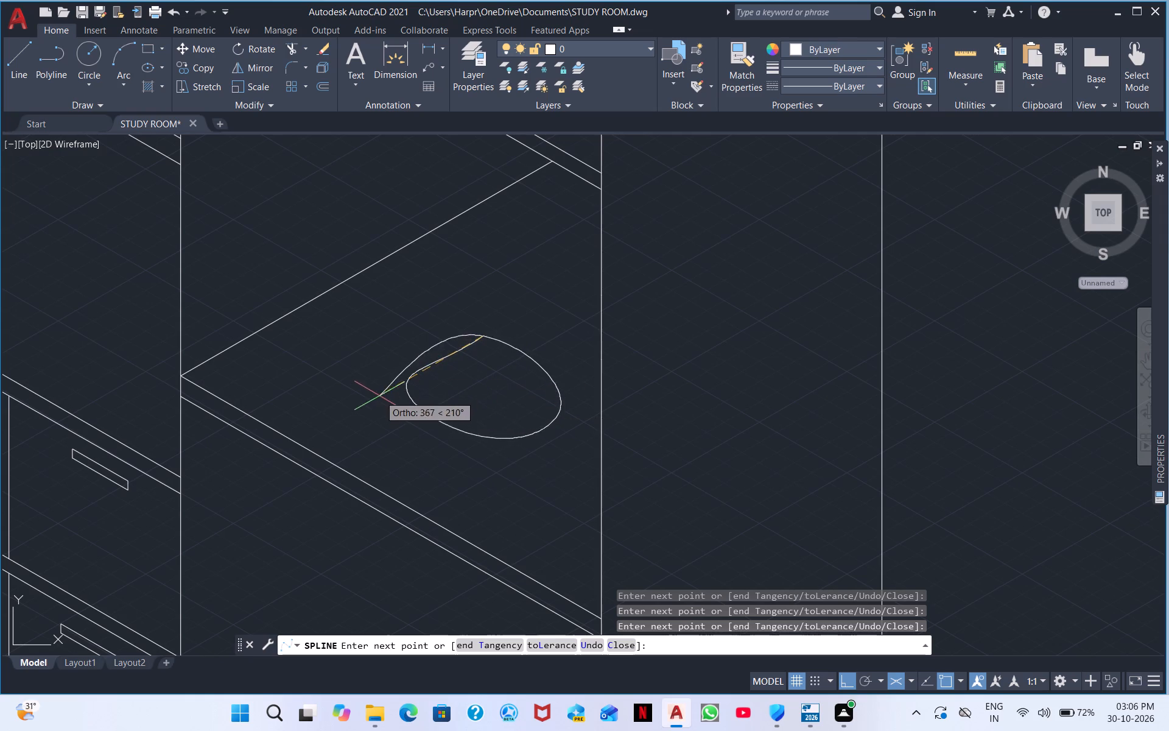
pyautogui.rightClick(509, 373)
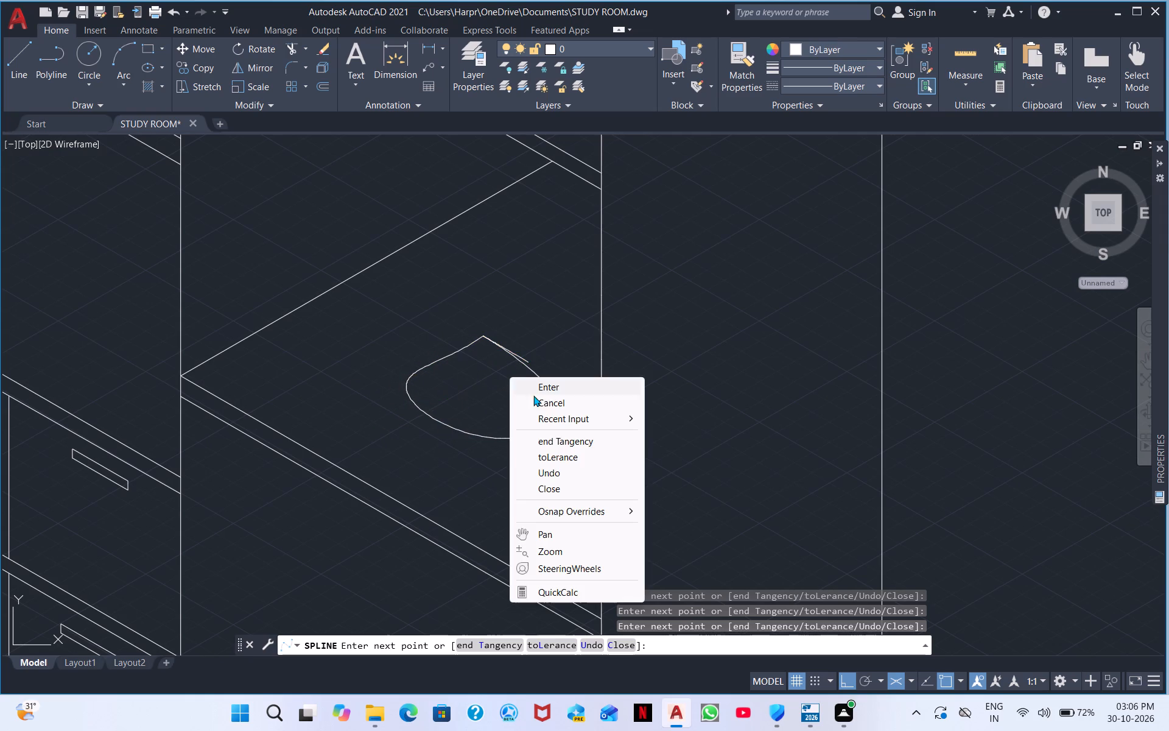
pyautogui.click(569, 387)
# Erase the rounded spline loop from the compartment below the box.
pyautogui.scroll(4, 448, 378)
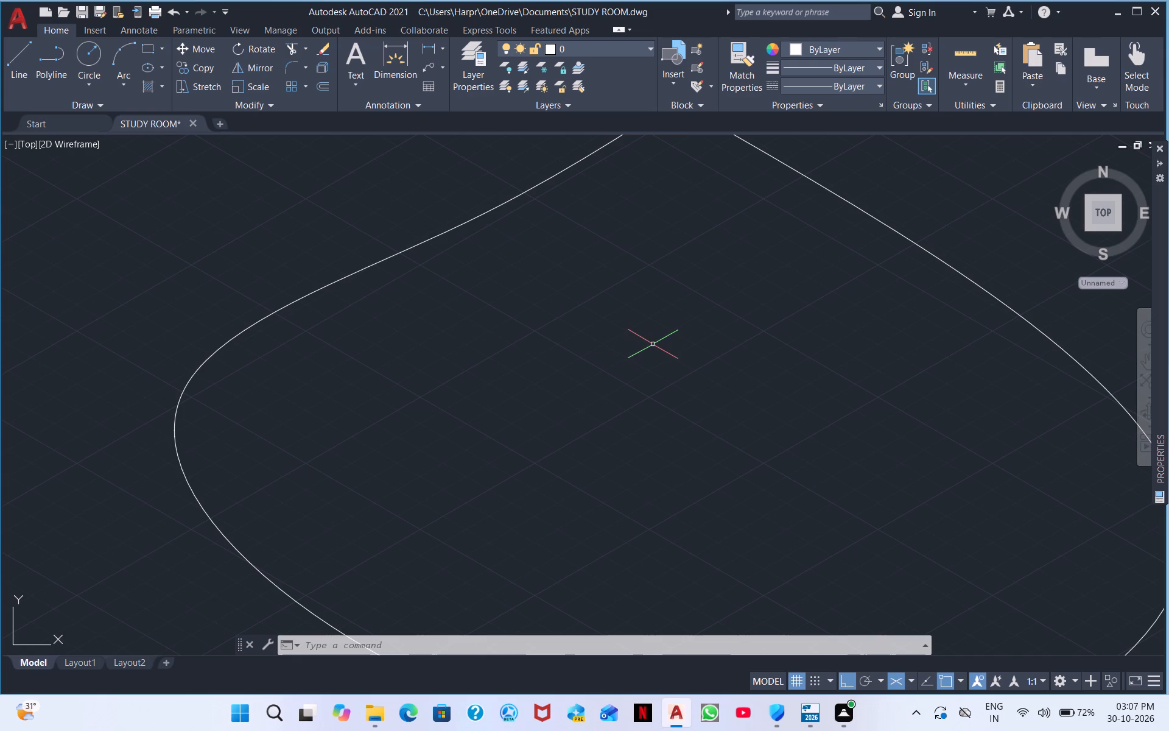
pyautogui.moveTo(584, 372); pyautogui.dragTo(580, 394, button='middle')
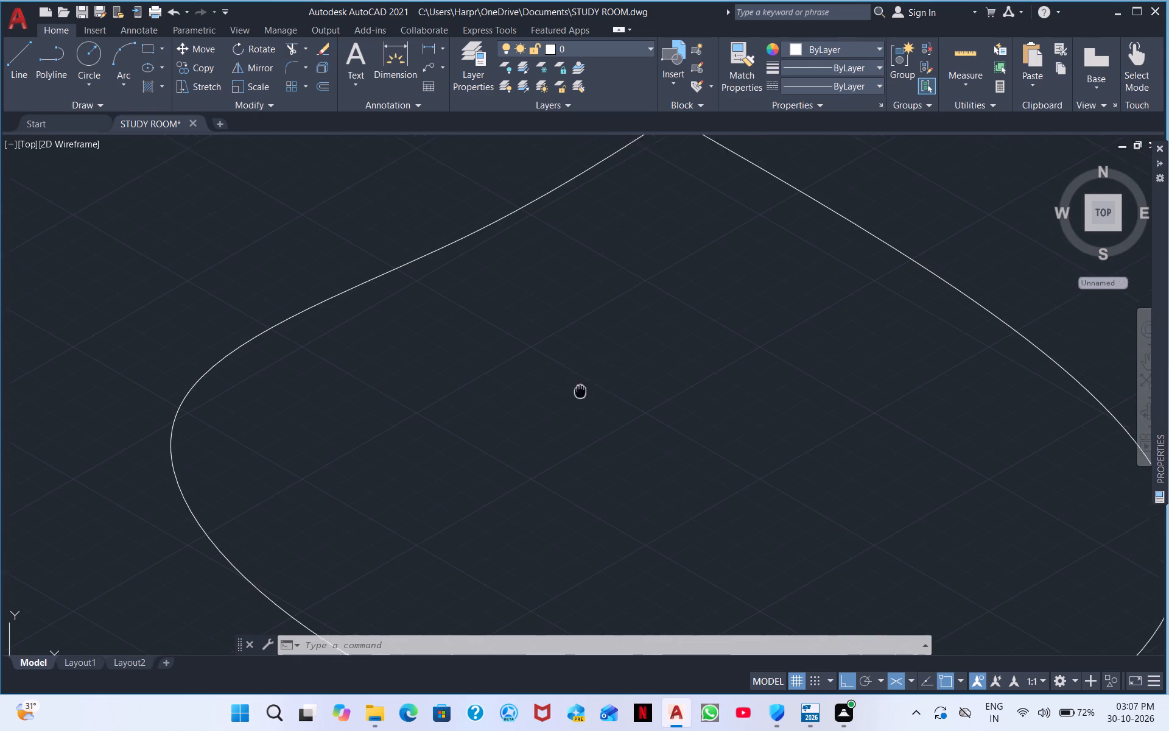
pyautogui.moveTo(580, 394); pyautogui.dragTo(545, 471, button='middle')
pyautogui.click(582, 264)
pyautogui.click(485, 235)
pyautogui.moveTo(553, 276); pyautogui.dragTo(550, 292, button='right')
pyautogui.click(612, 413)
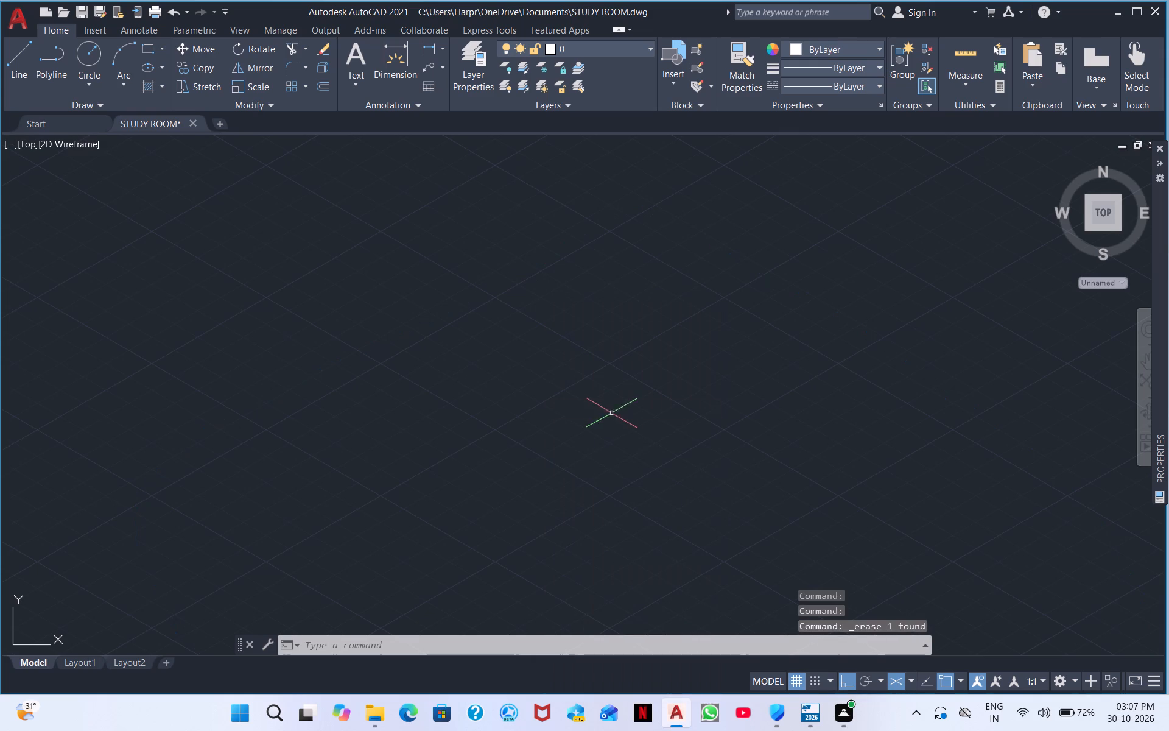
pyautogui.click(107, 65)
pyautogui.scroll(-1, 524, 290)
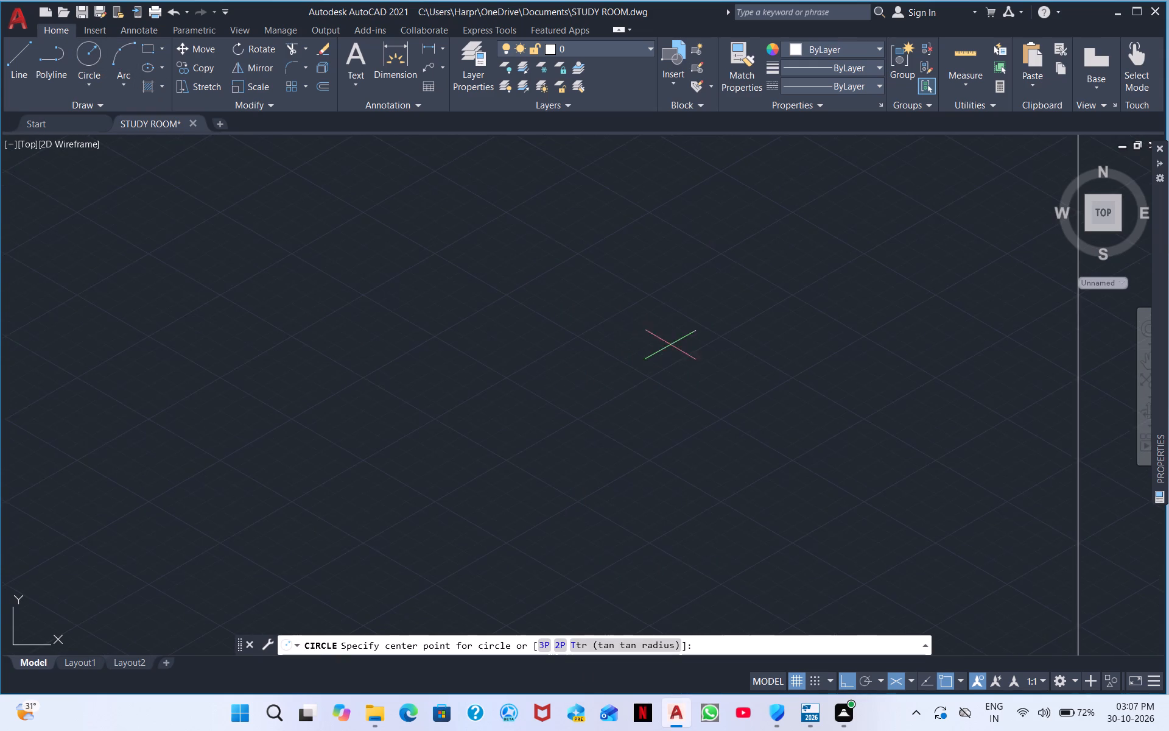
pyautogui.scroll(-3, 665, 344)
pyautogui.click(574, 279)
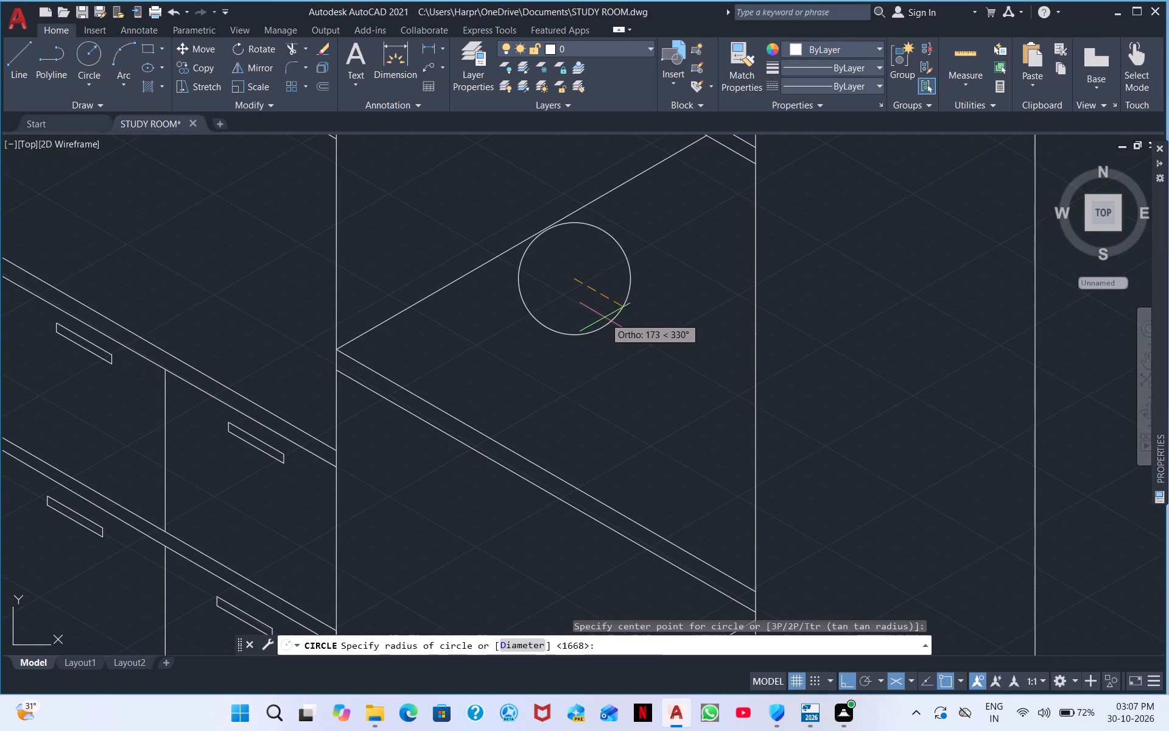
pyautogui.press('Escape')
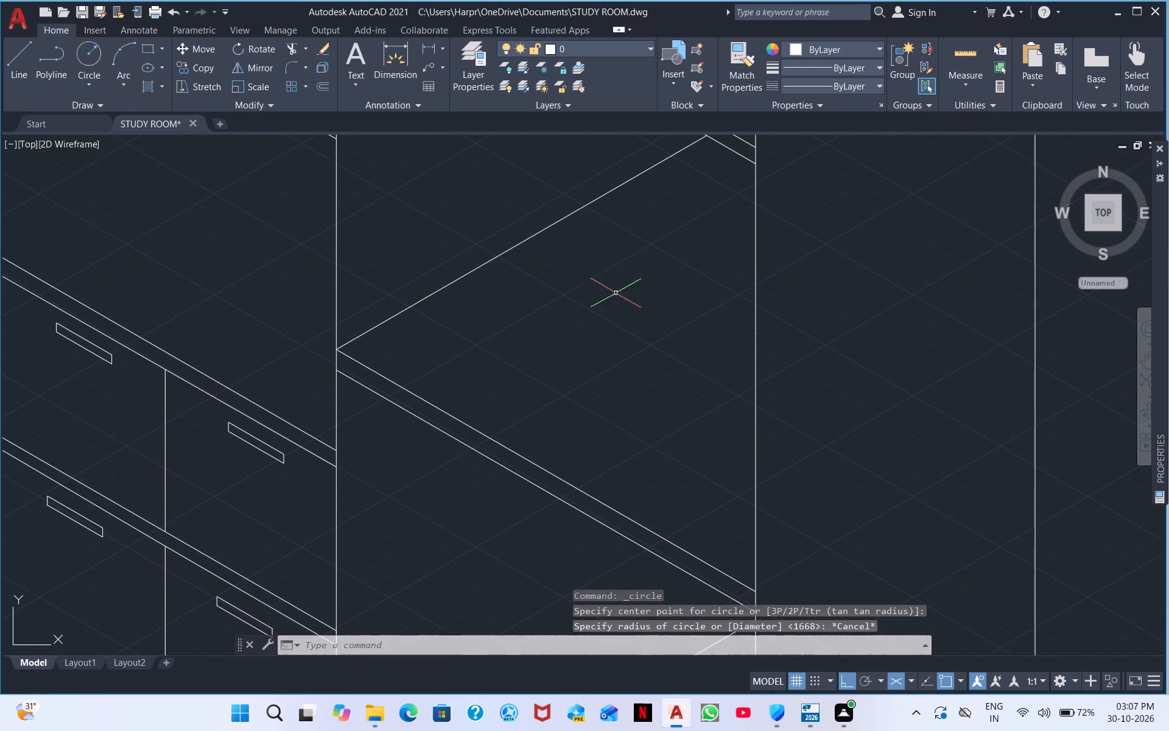
# Draw a small oval spline with a notched upper edge in the compartment below the box, ending it at its starting point.
pyautogui.rightClick(627, 448)
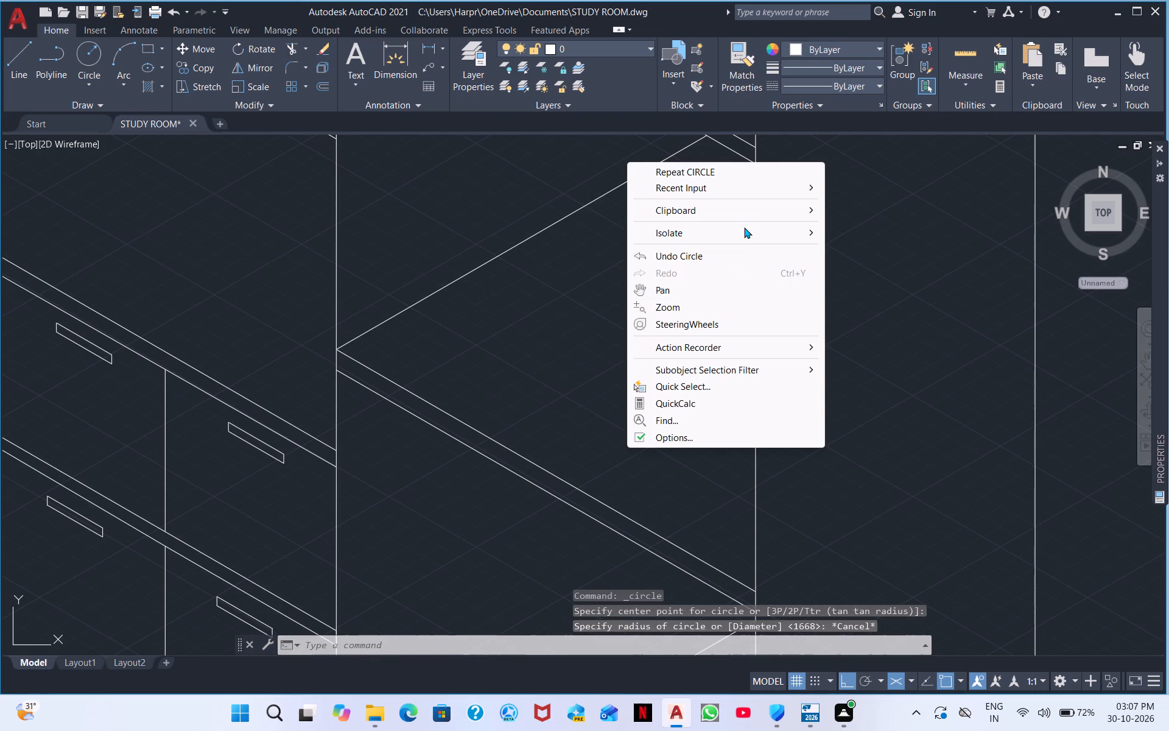
pyautogui.click(746, 191)
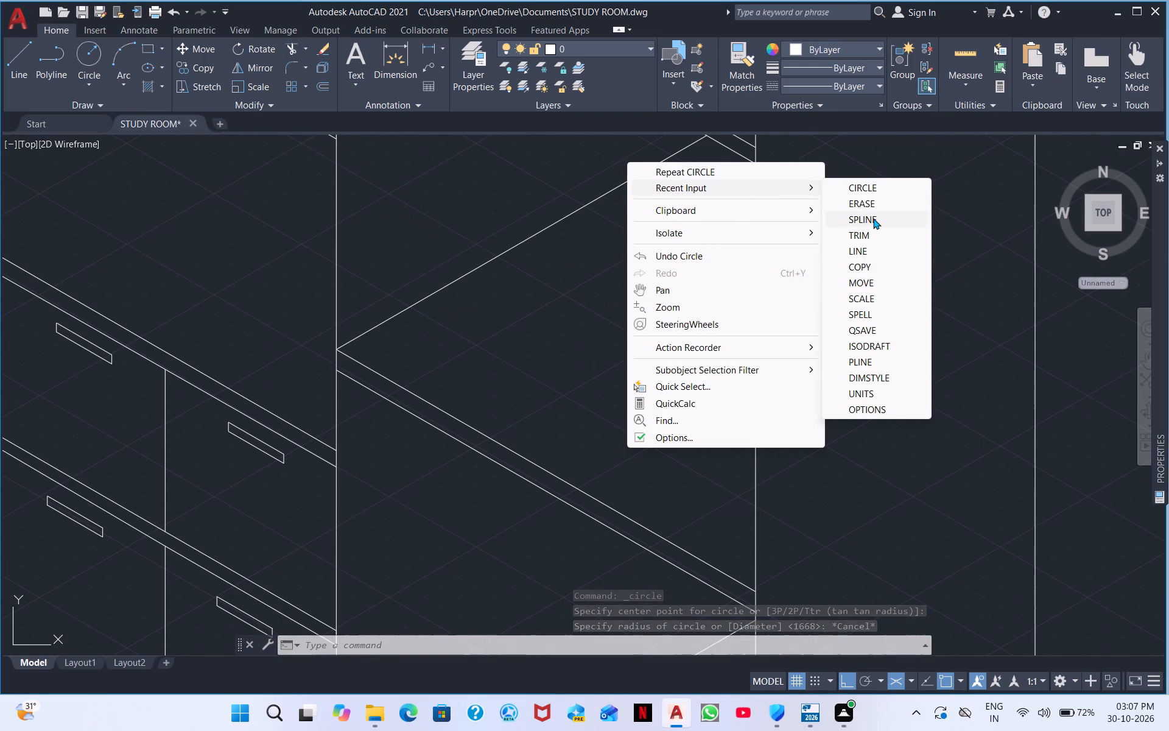
pyautogui.click(873, 218)
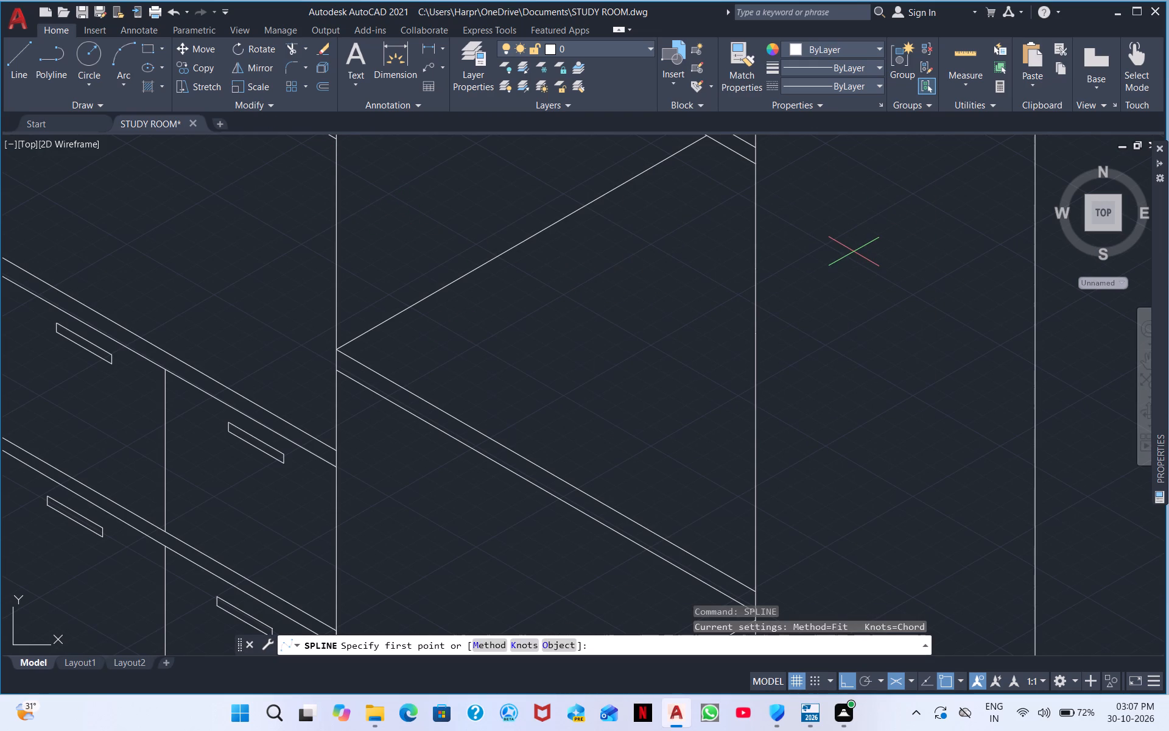
pyautogui.moveTo(722, 278); pyautogui.dragTo(900, 266, button='middle')
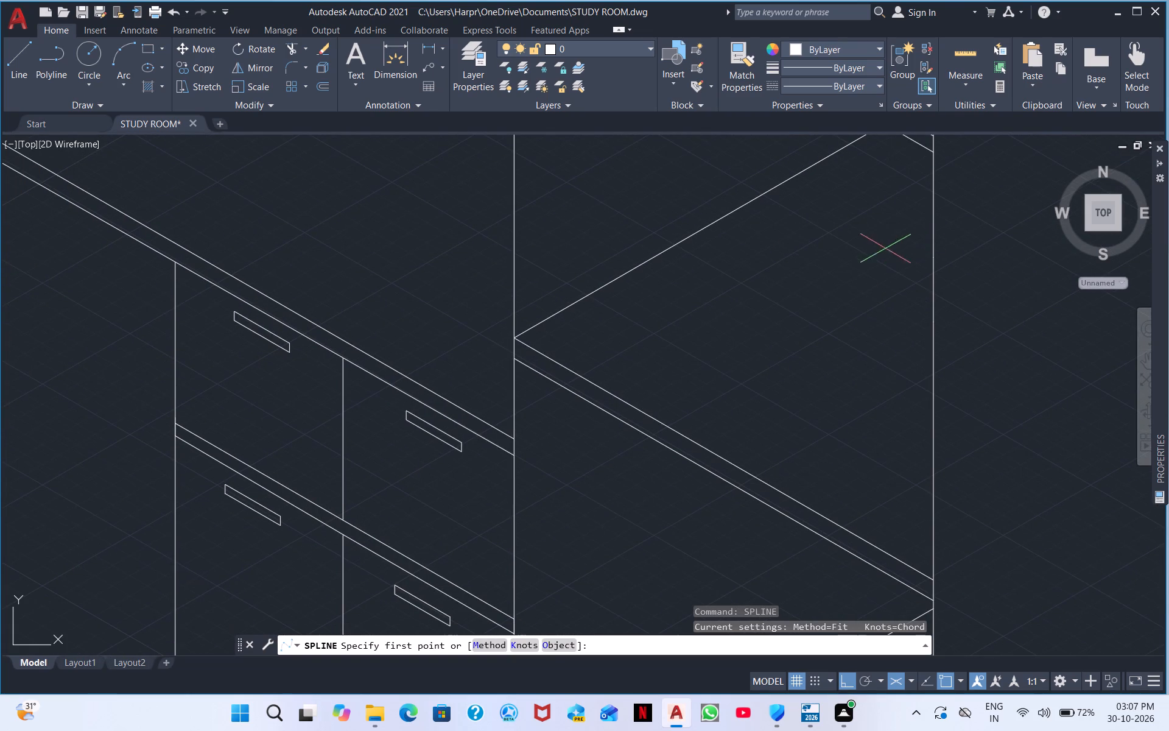
pyautogui.click(798, 245)
pyautogui.click(824, 267)
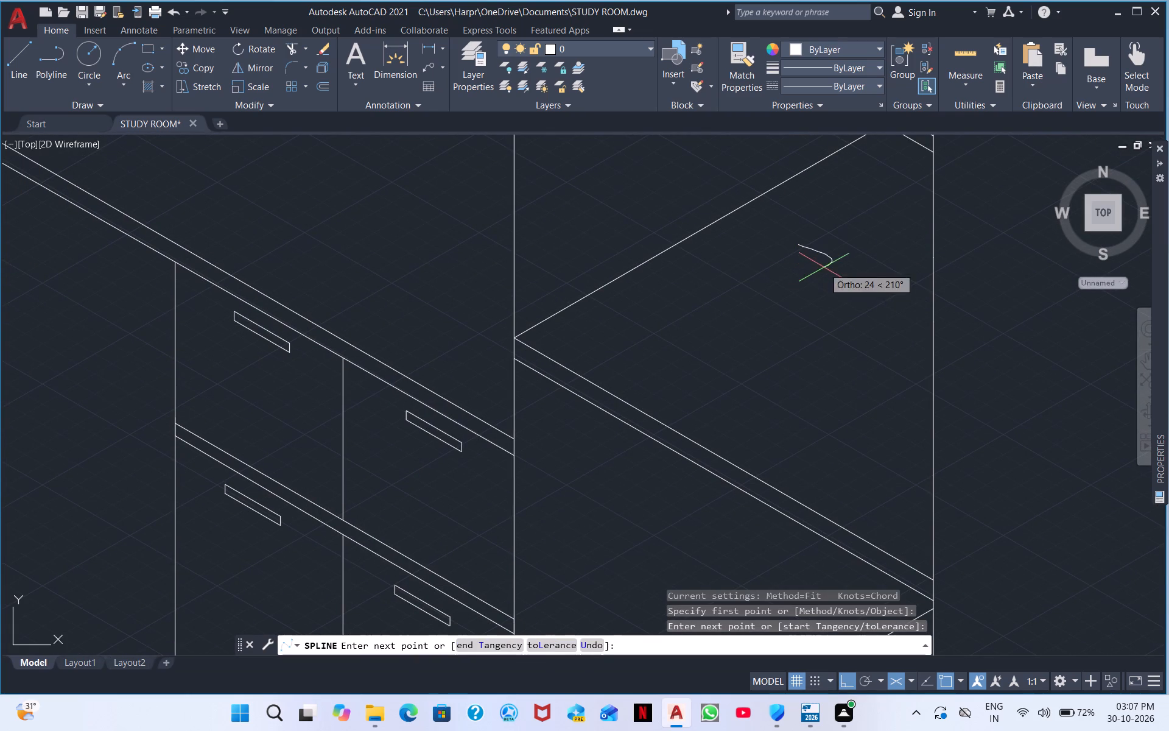
pyautogui.click(805, 267)
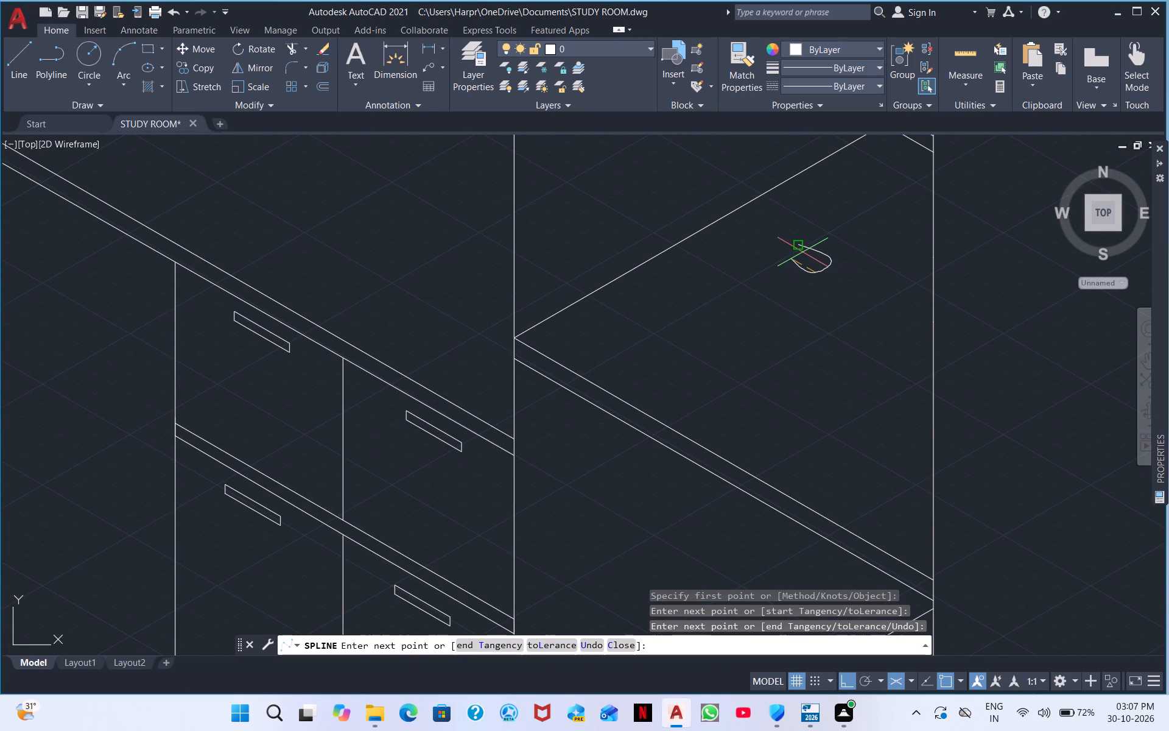
pyautogui.scroll(4, 791, 248)
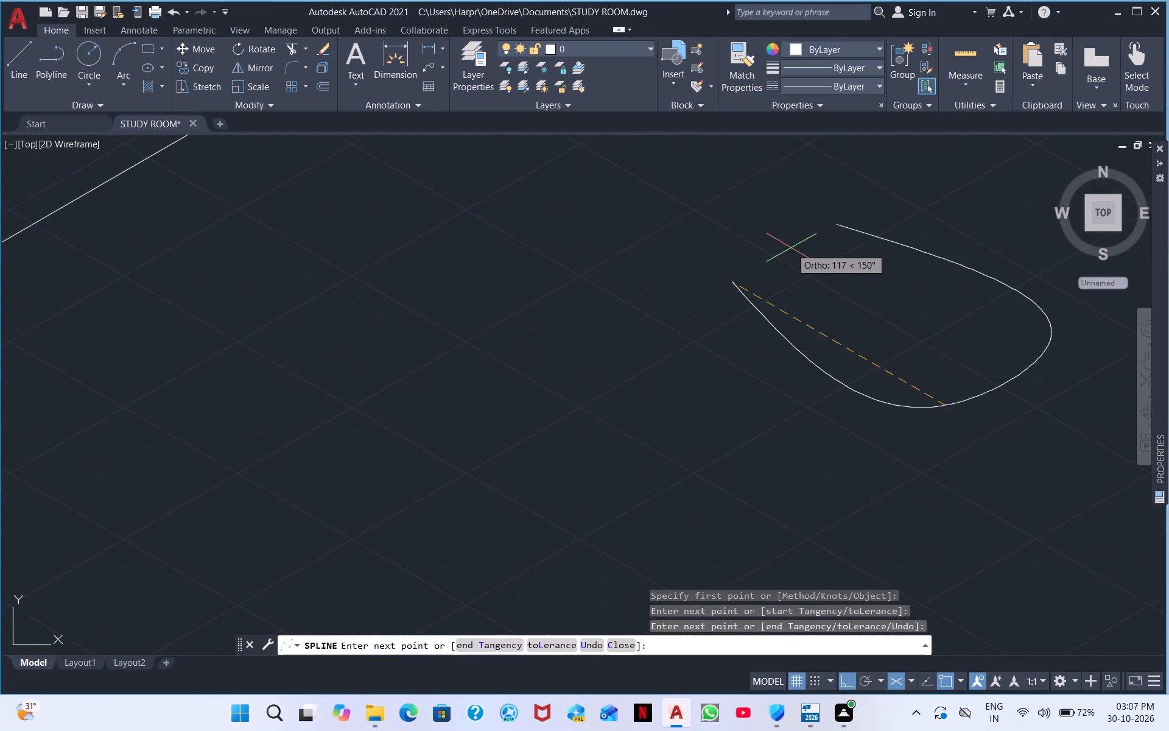
pyautogui.click(778, 275)
pyautogui.click(787, 256)
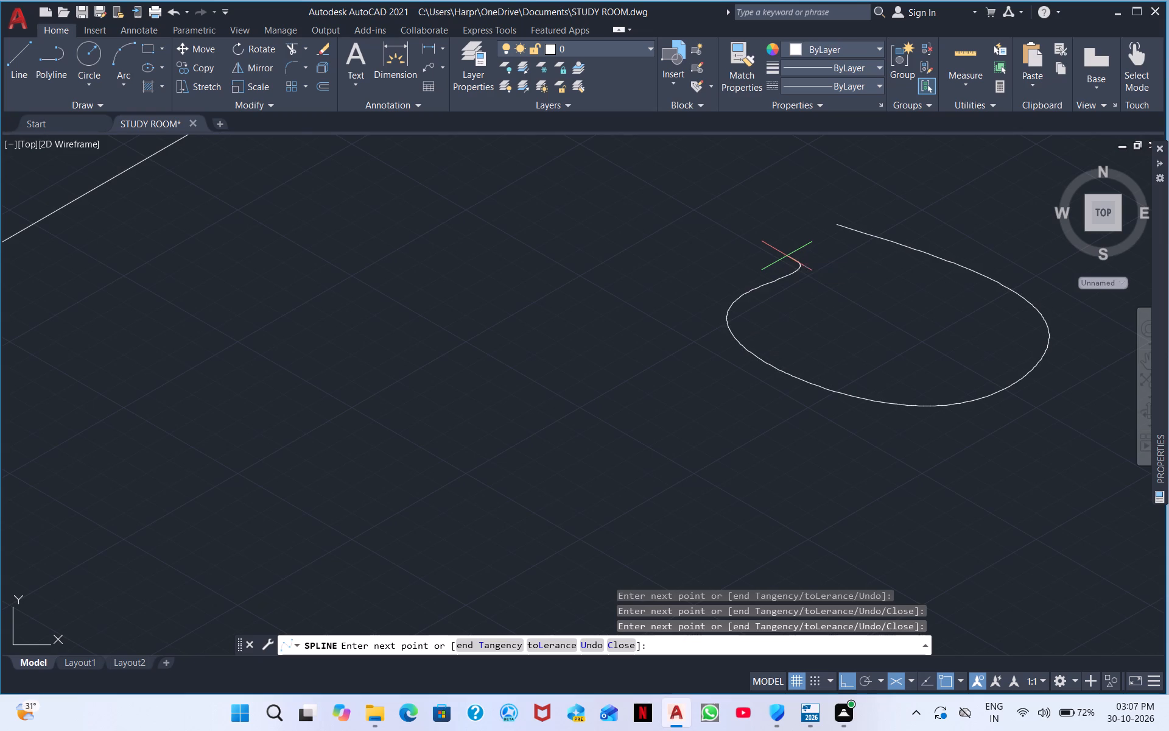
pyautogui.click(798, 250)
pyautogui.click(813, 241)
pyautogui.click(820, 238)
pyautogui.click(827, 230)
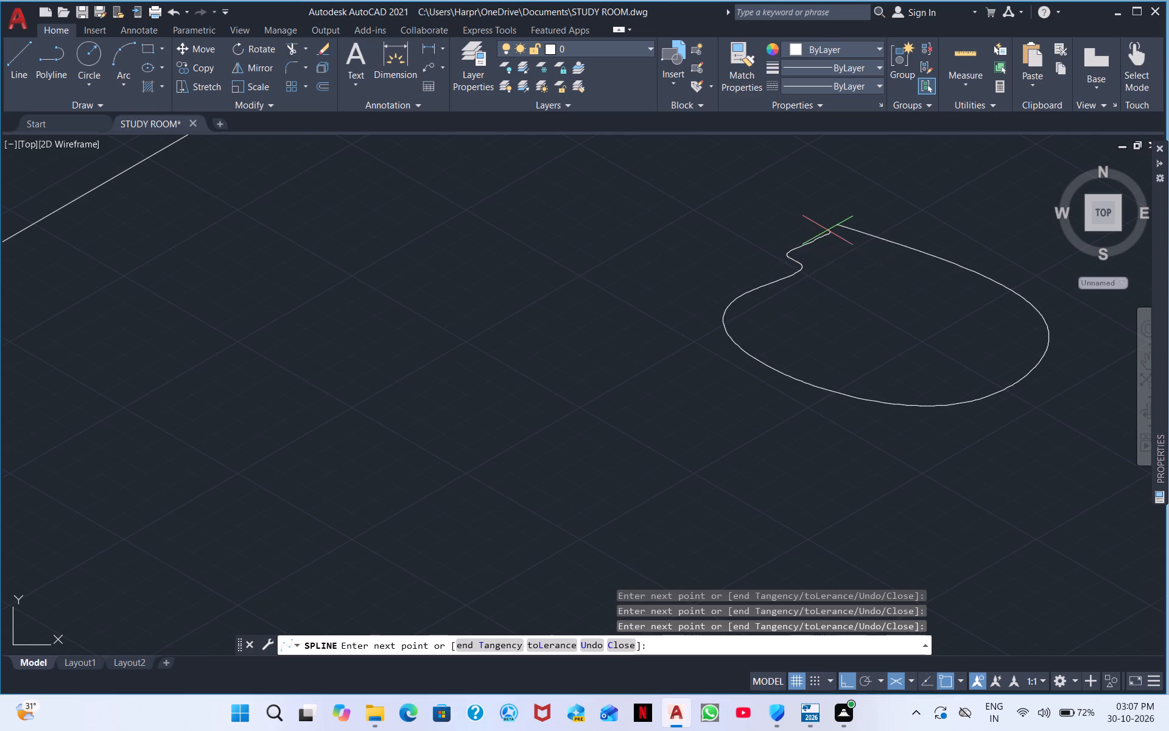
pyautogui.moveTo(829, 228); pyautogui.dragTo(837, 227)
pyautogui.click(838, 225)
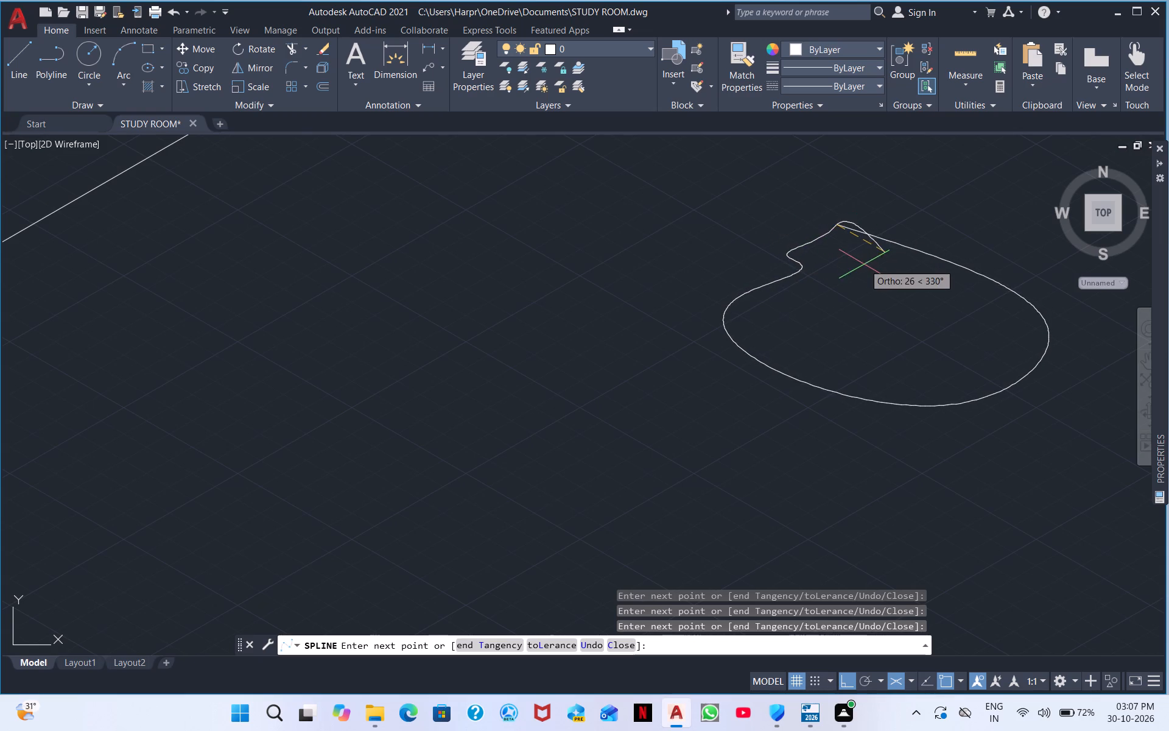
pyautogui.rightClick(857, 237)
pyautogui.click(888, 247)
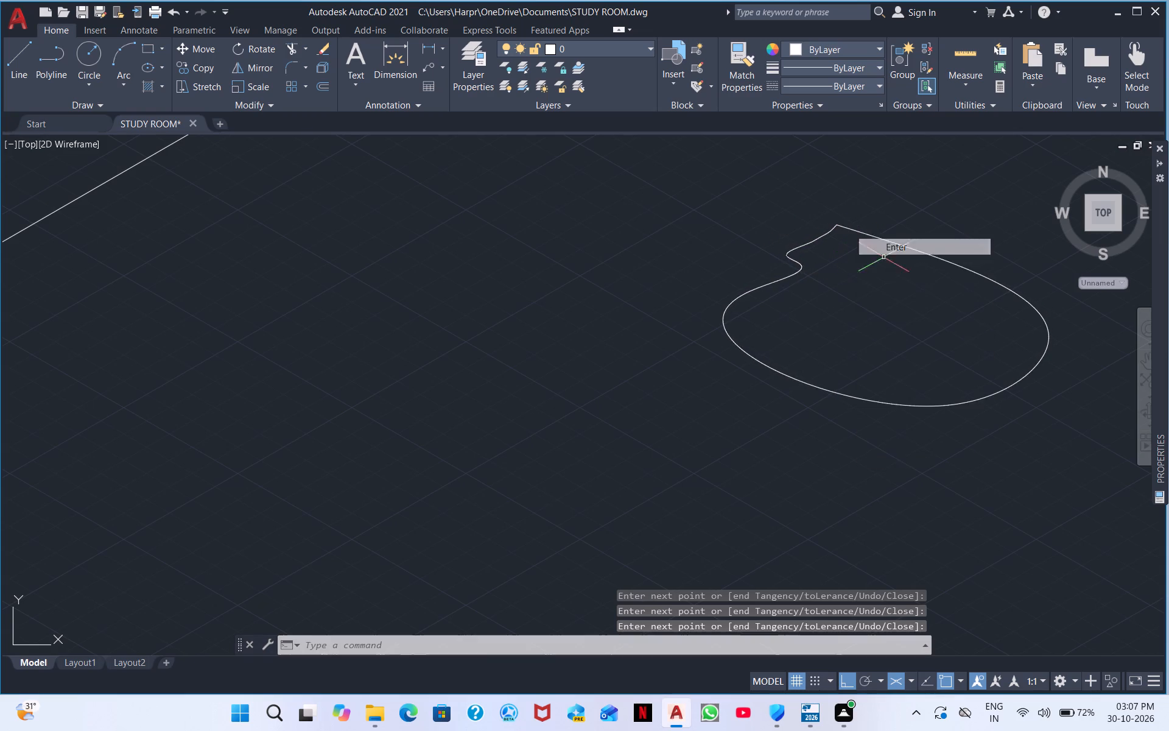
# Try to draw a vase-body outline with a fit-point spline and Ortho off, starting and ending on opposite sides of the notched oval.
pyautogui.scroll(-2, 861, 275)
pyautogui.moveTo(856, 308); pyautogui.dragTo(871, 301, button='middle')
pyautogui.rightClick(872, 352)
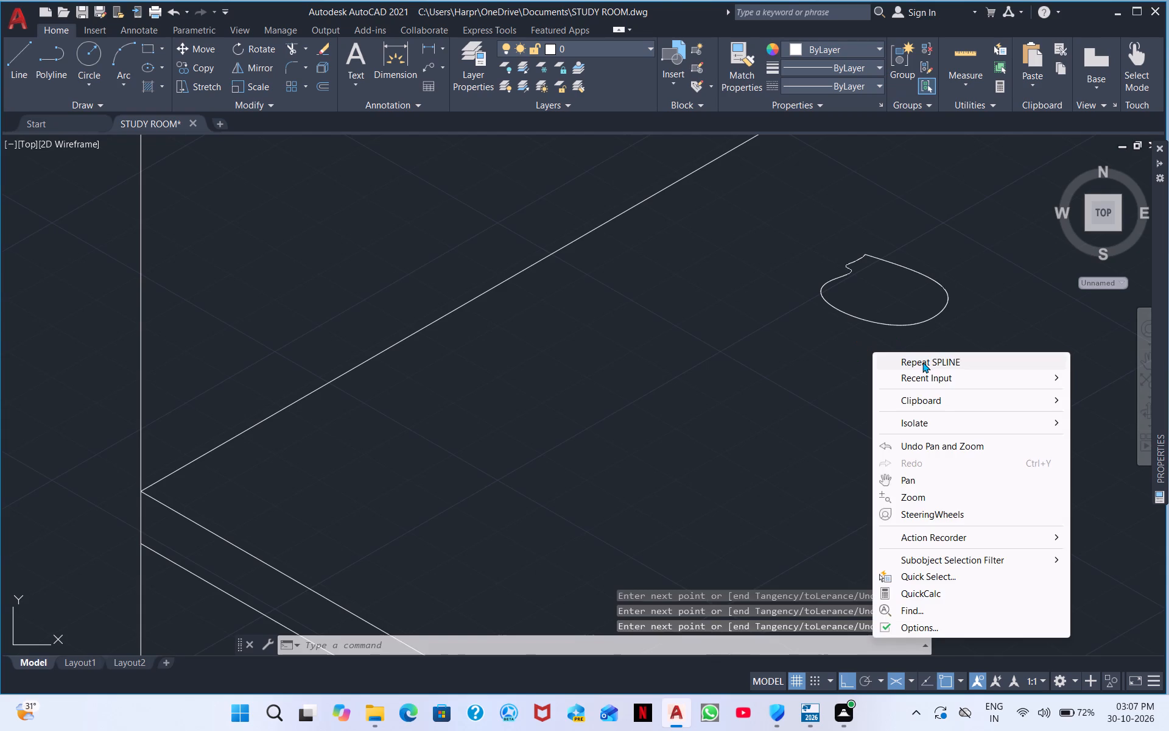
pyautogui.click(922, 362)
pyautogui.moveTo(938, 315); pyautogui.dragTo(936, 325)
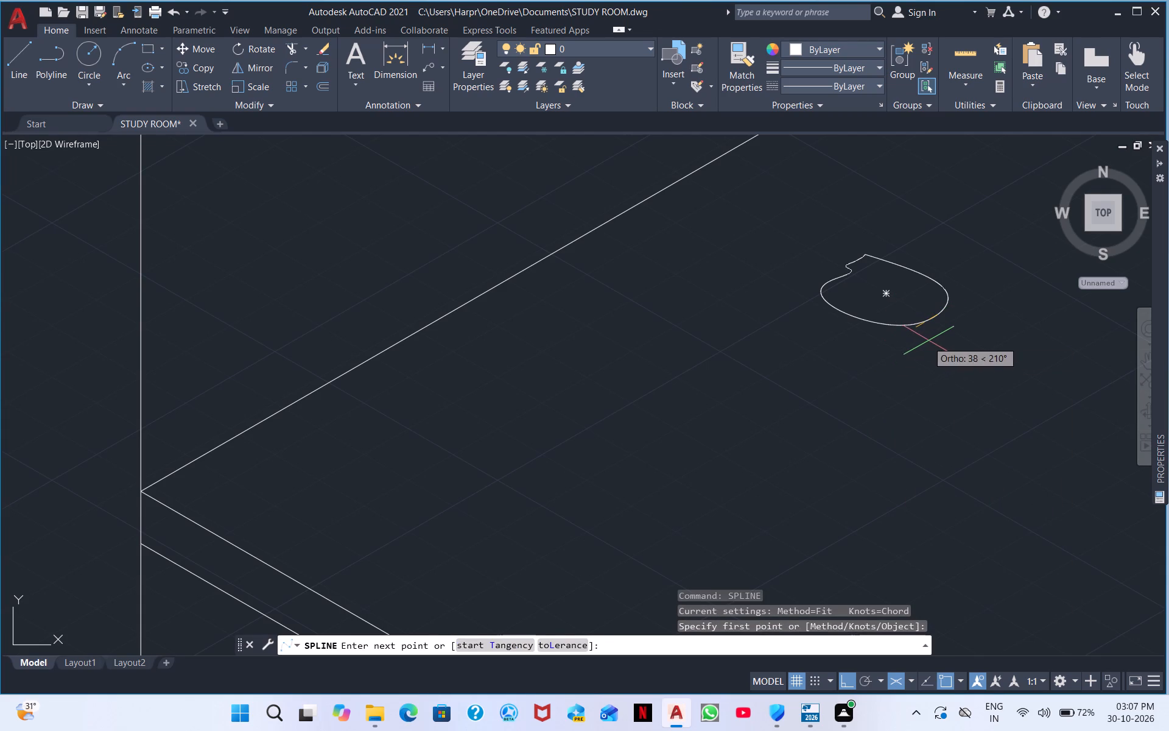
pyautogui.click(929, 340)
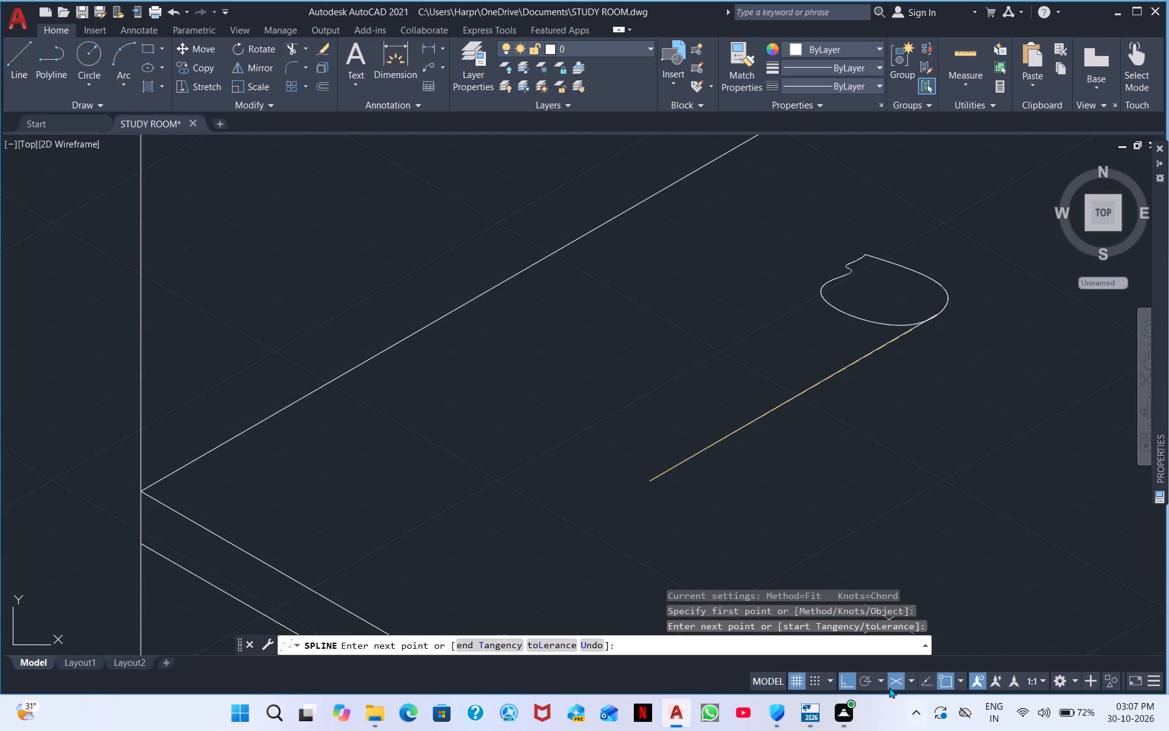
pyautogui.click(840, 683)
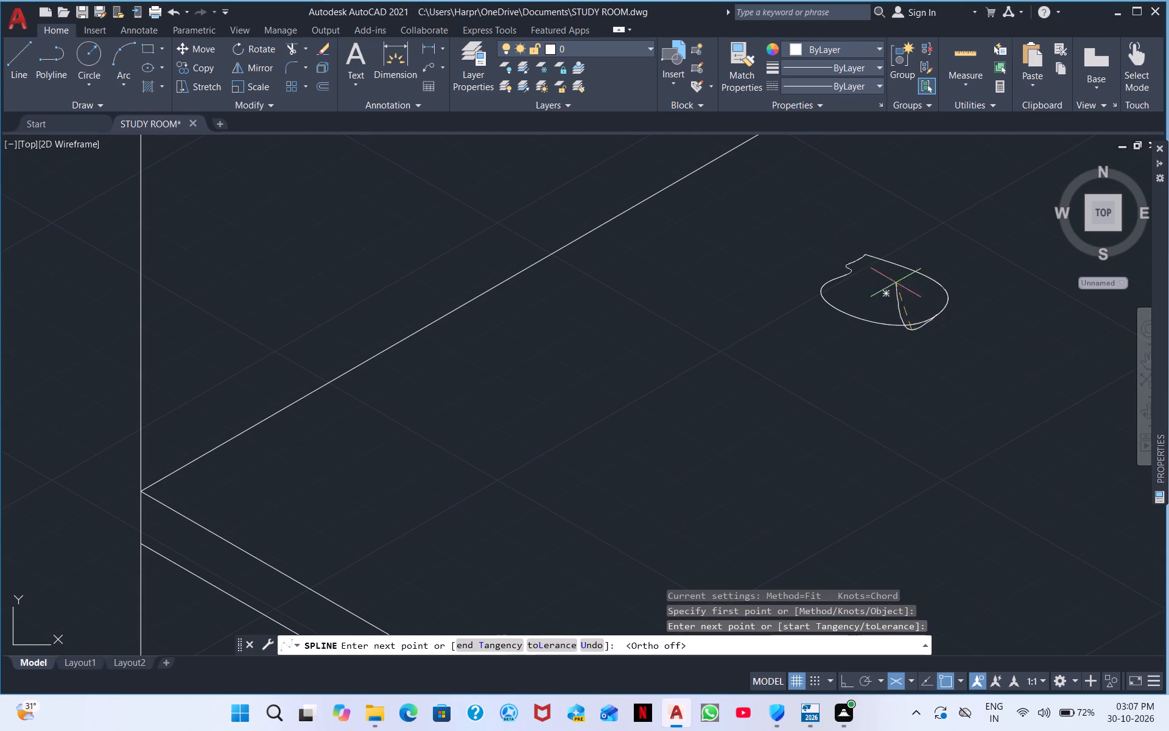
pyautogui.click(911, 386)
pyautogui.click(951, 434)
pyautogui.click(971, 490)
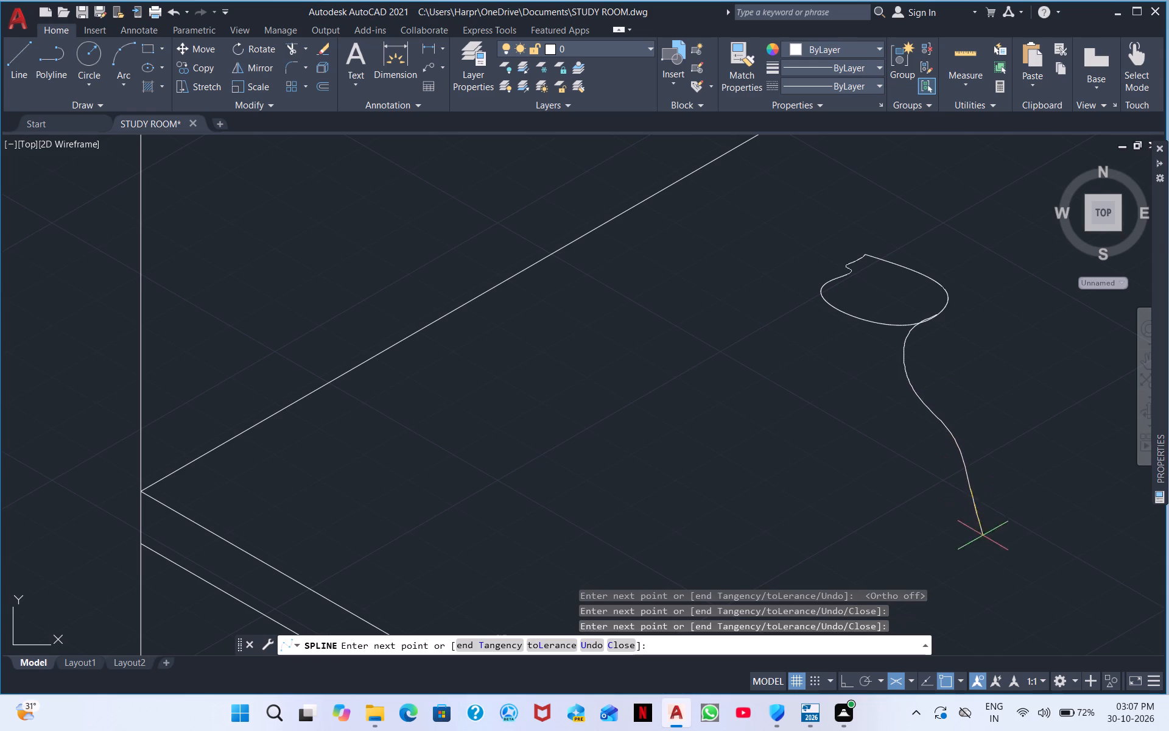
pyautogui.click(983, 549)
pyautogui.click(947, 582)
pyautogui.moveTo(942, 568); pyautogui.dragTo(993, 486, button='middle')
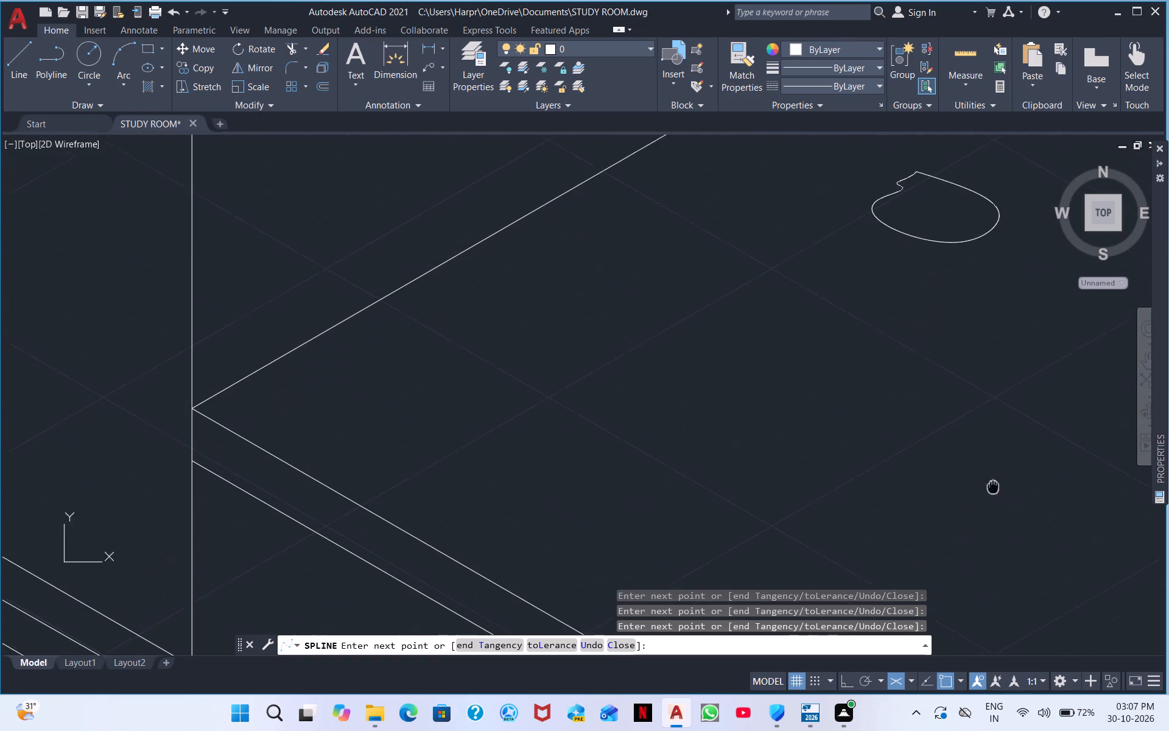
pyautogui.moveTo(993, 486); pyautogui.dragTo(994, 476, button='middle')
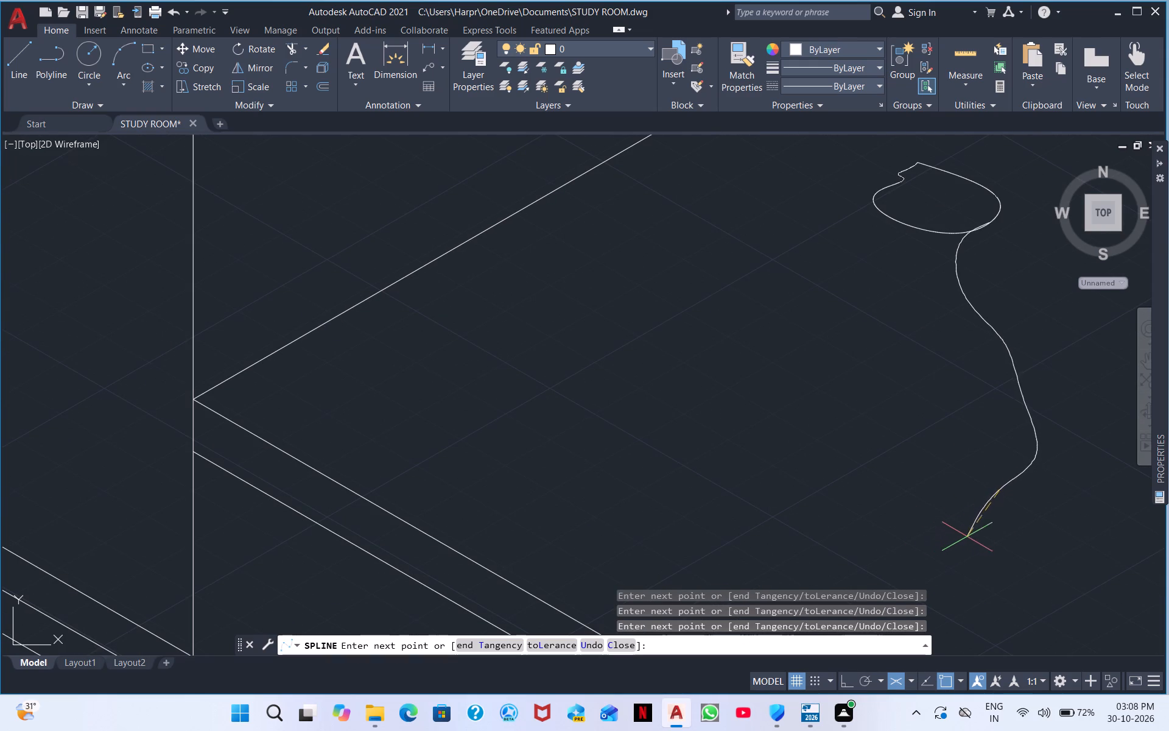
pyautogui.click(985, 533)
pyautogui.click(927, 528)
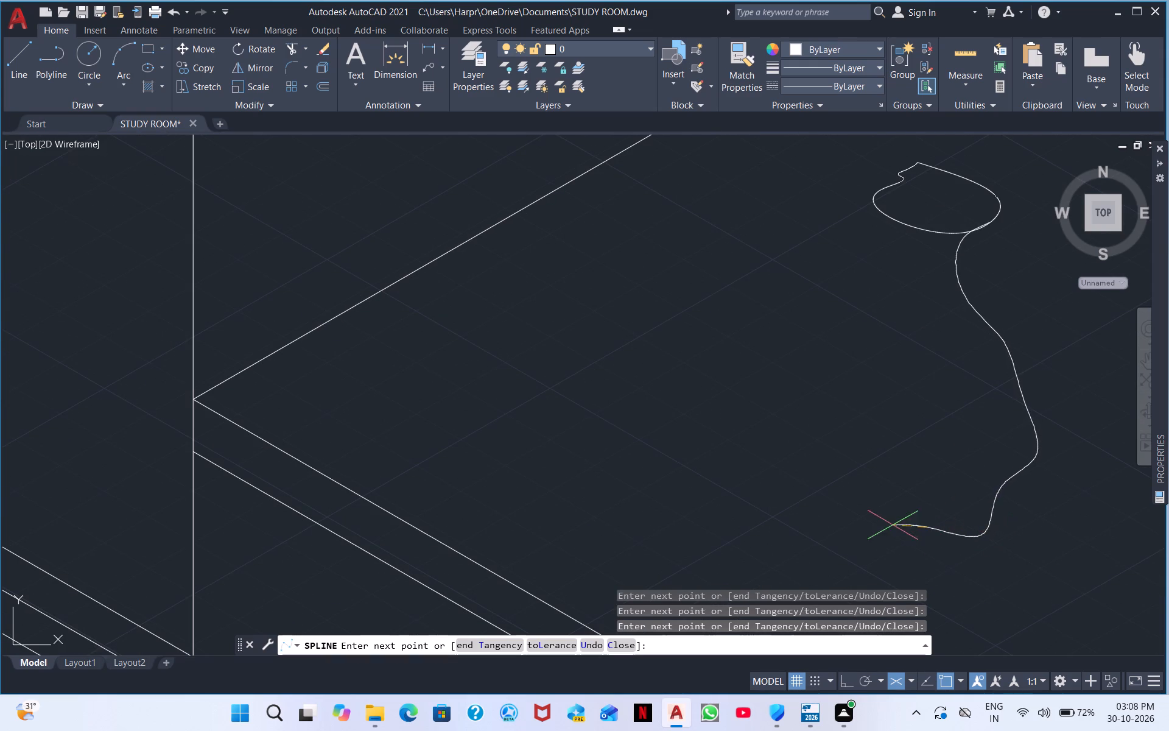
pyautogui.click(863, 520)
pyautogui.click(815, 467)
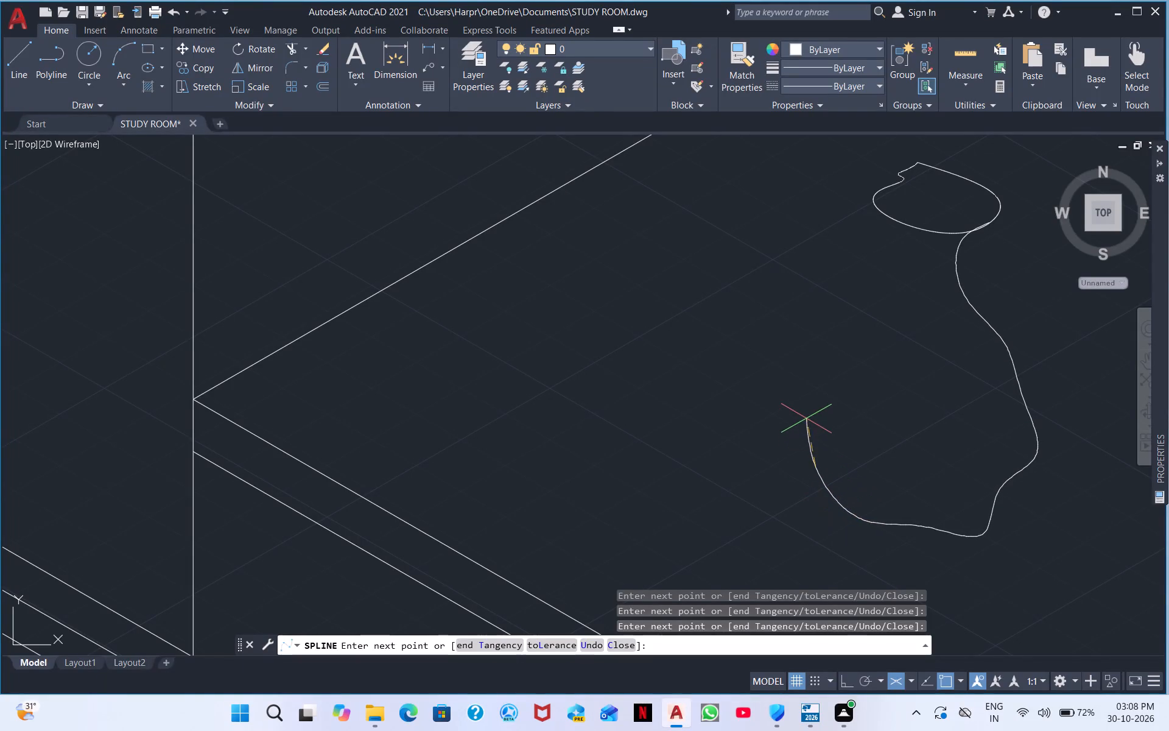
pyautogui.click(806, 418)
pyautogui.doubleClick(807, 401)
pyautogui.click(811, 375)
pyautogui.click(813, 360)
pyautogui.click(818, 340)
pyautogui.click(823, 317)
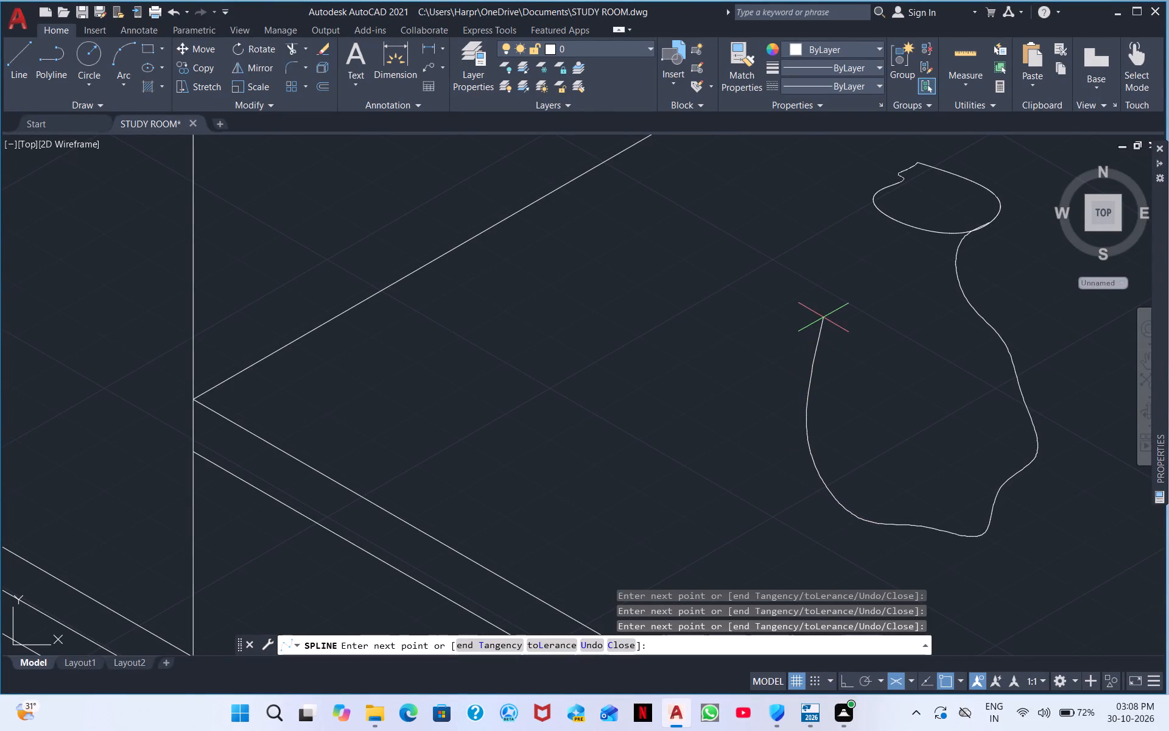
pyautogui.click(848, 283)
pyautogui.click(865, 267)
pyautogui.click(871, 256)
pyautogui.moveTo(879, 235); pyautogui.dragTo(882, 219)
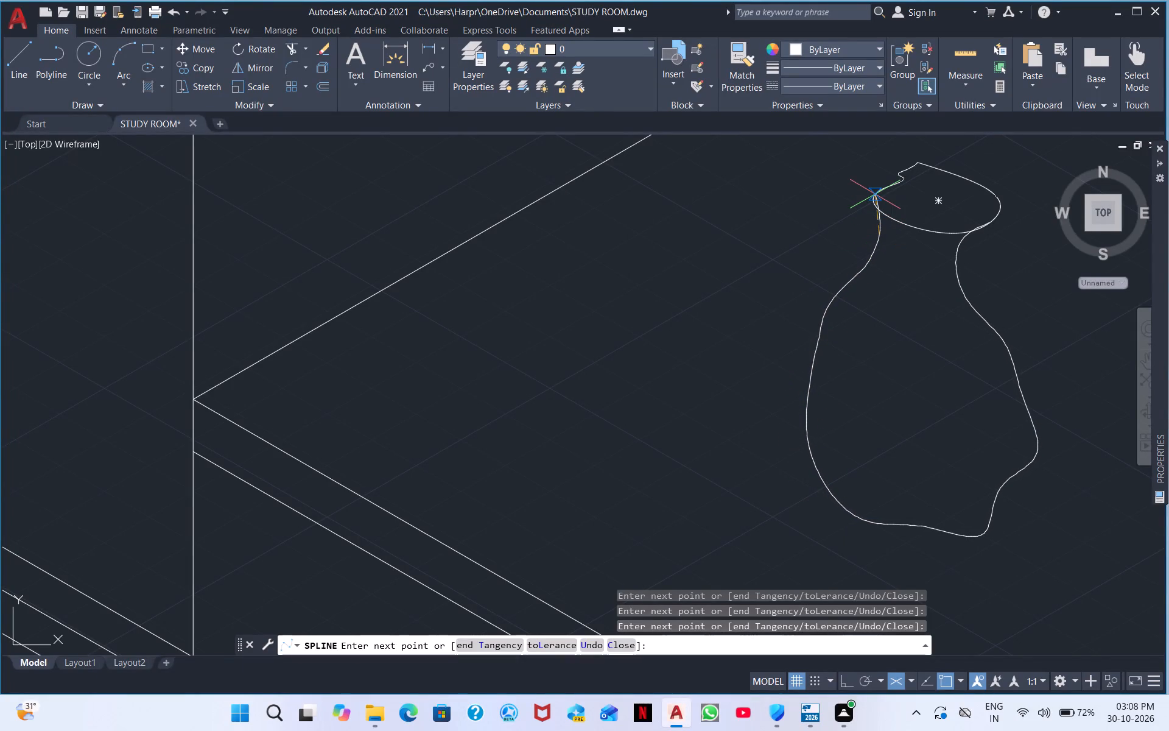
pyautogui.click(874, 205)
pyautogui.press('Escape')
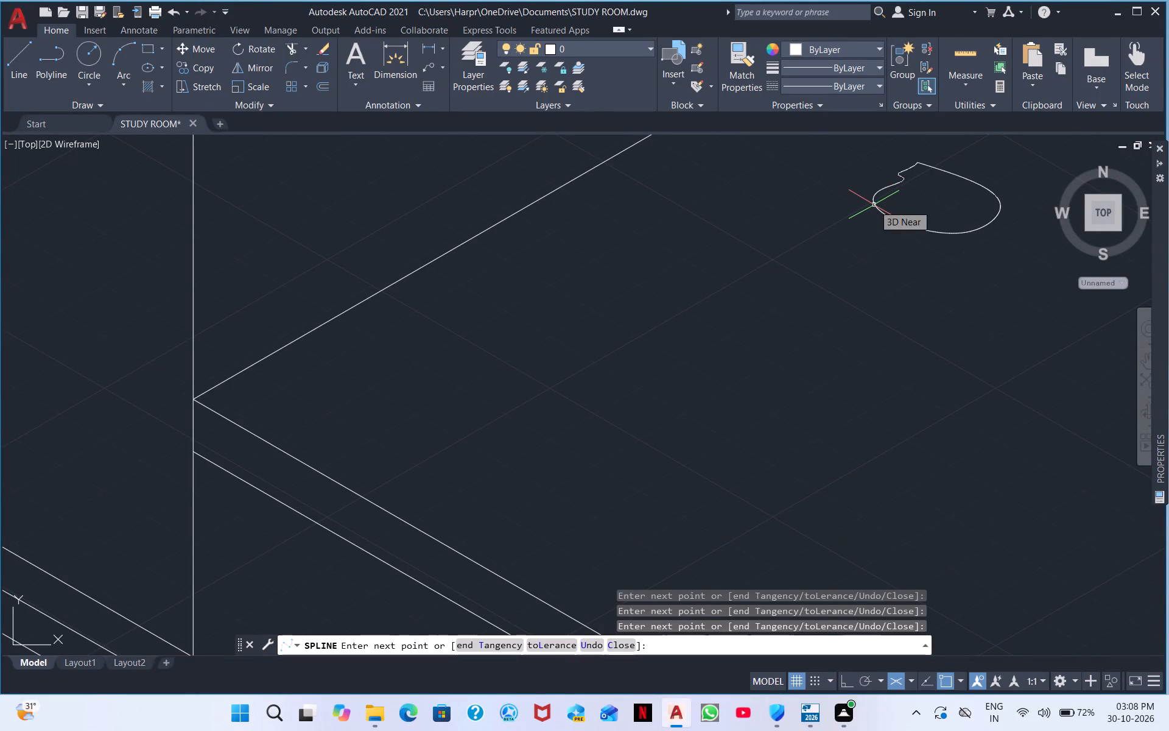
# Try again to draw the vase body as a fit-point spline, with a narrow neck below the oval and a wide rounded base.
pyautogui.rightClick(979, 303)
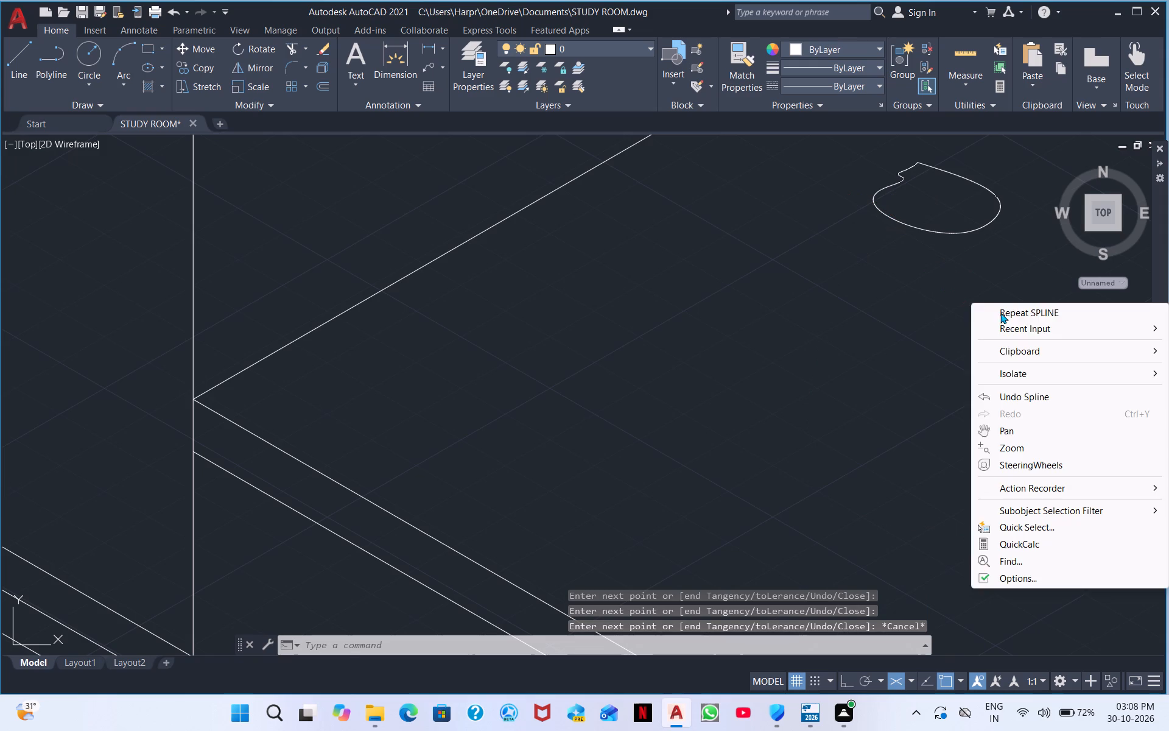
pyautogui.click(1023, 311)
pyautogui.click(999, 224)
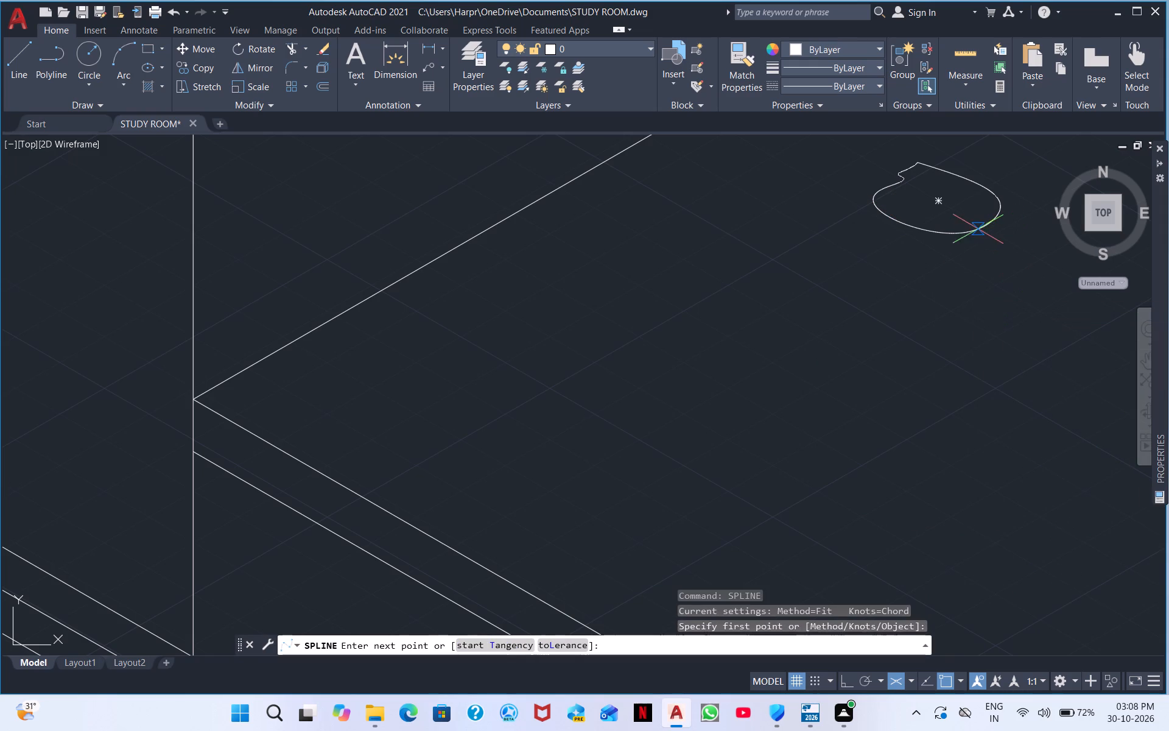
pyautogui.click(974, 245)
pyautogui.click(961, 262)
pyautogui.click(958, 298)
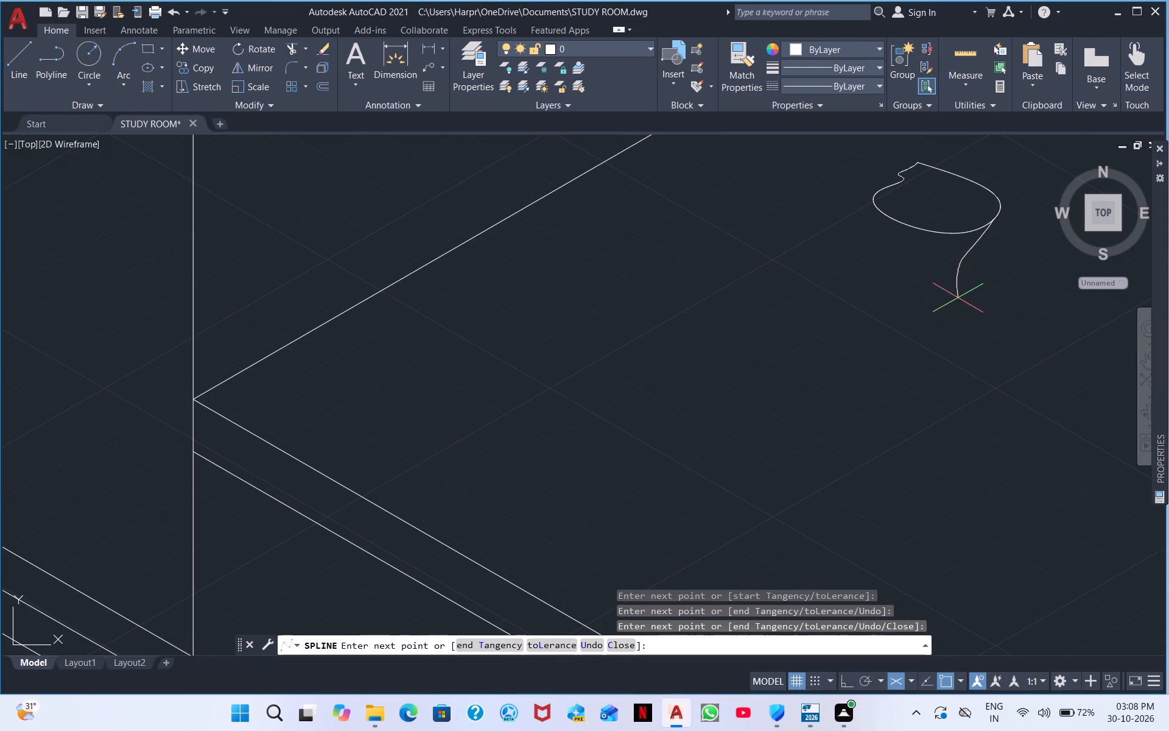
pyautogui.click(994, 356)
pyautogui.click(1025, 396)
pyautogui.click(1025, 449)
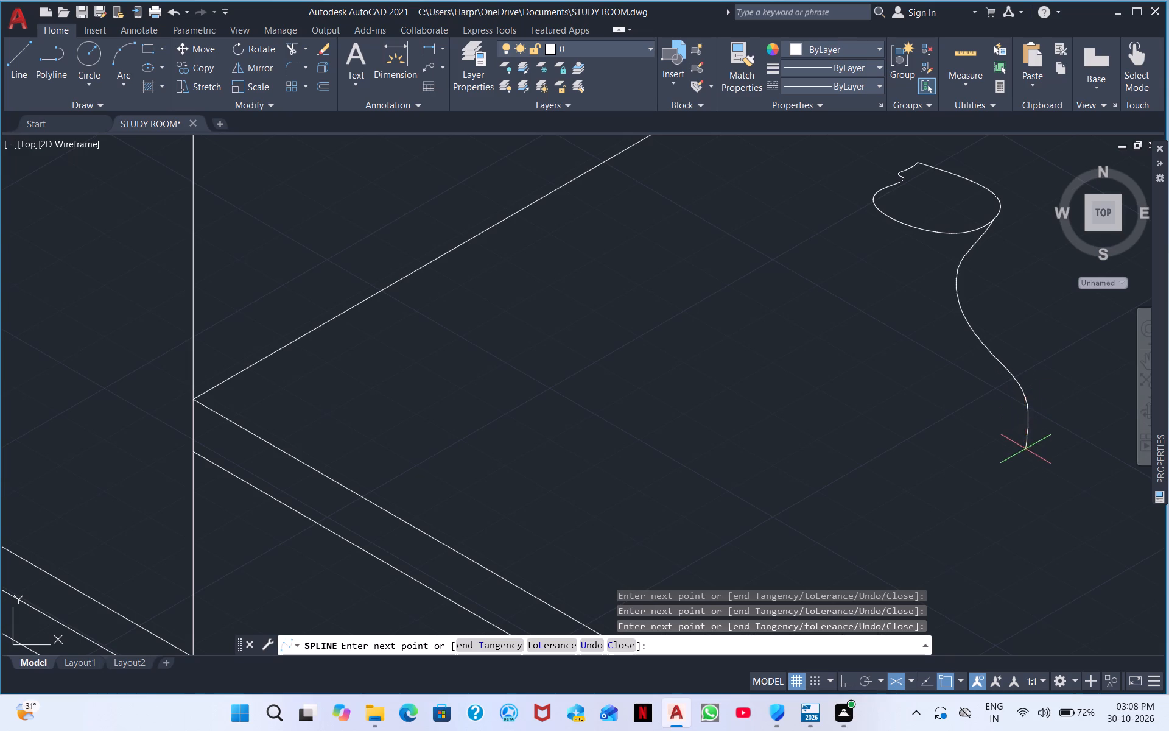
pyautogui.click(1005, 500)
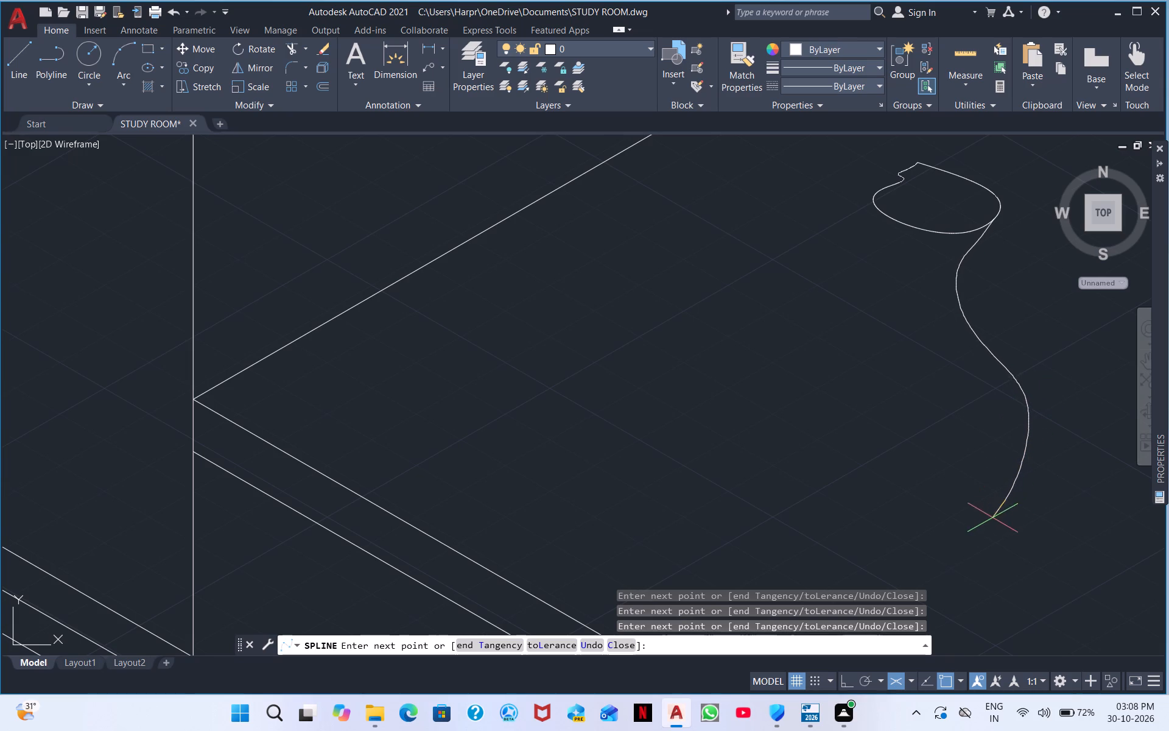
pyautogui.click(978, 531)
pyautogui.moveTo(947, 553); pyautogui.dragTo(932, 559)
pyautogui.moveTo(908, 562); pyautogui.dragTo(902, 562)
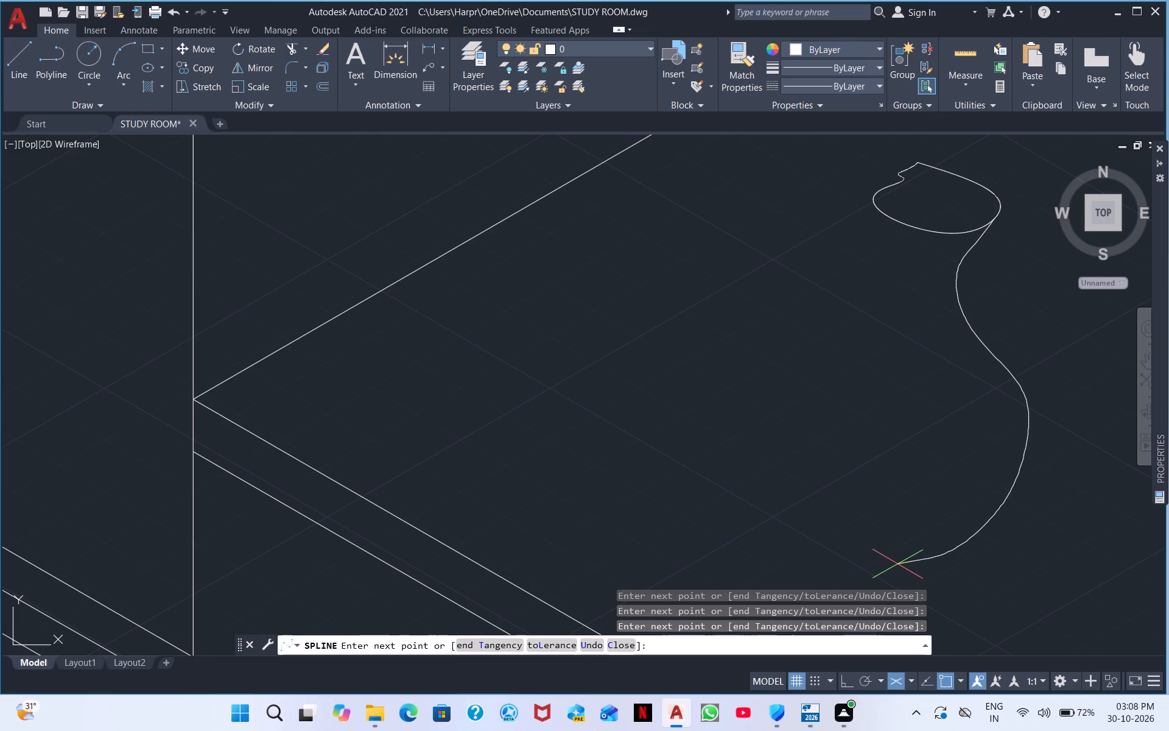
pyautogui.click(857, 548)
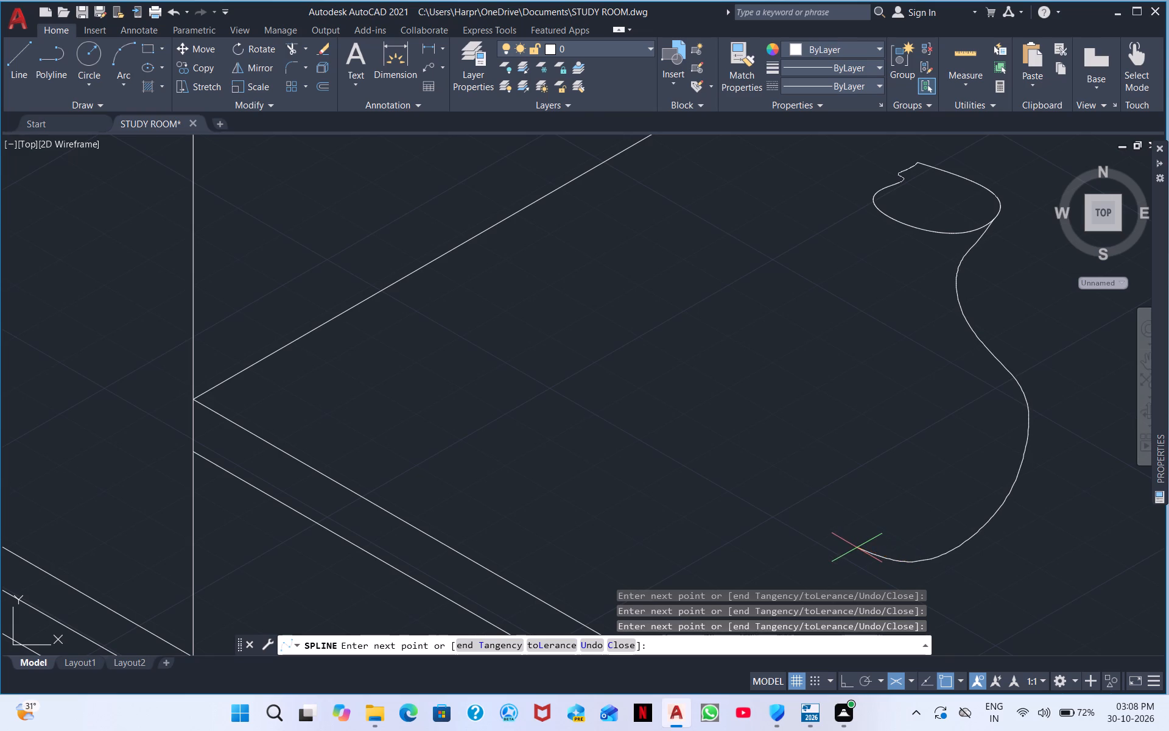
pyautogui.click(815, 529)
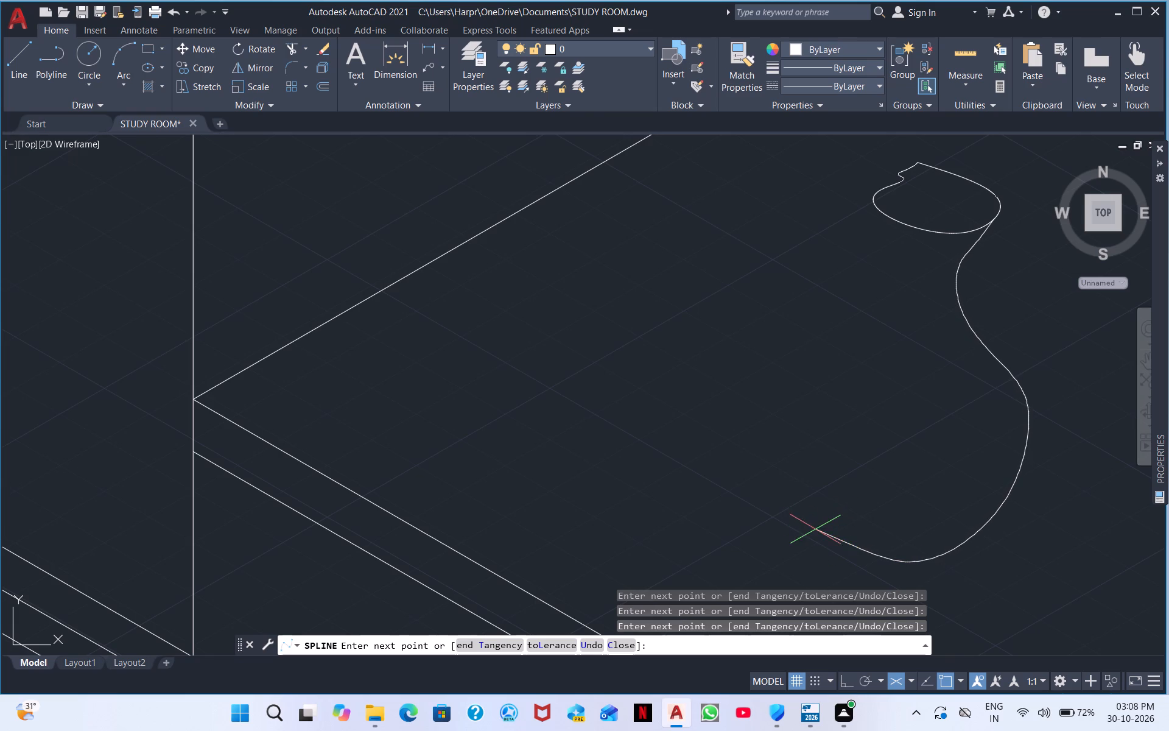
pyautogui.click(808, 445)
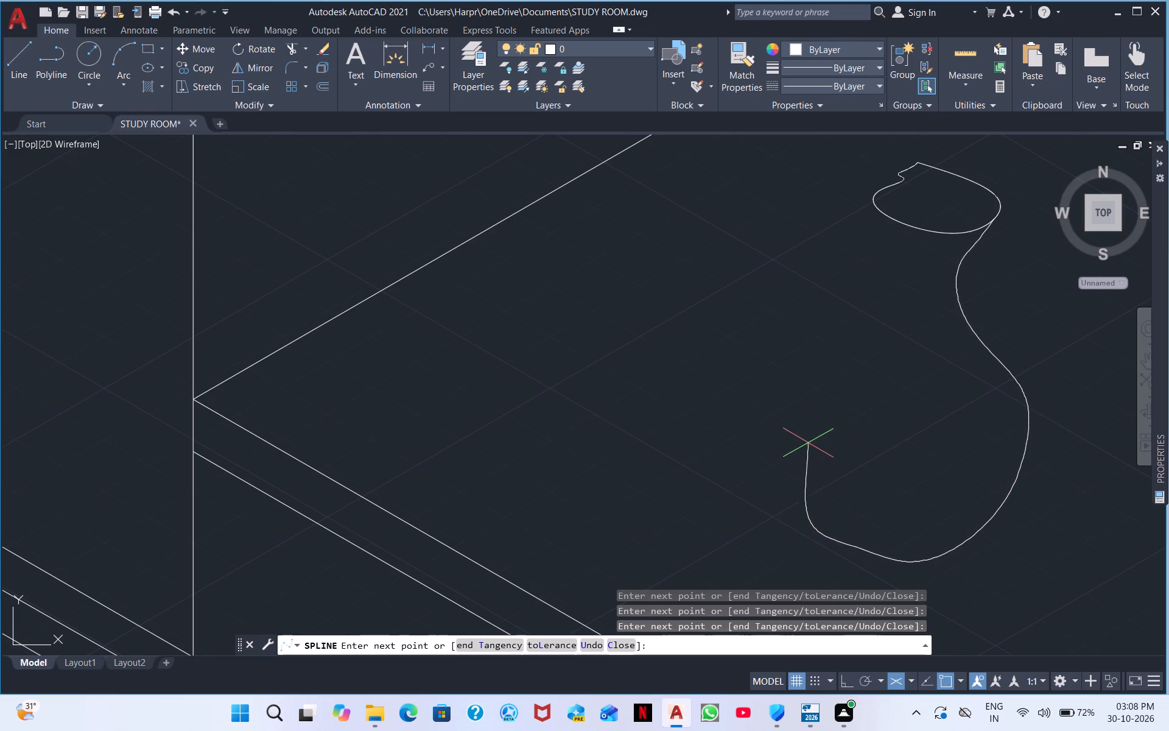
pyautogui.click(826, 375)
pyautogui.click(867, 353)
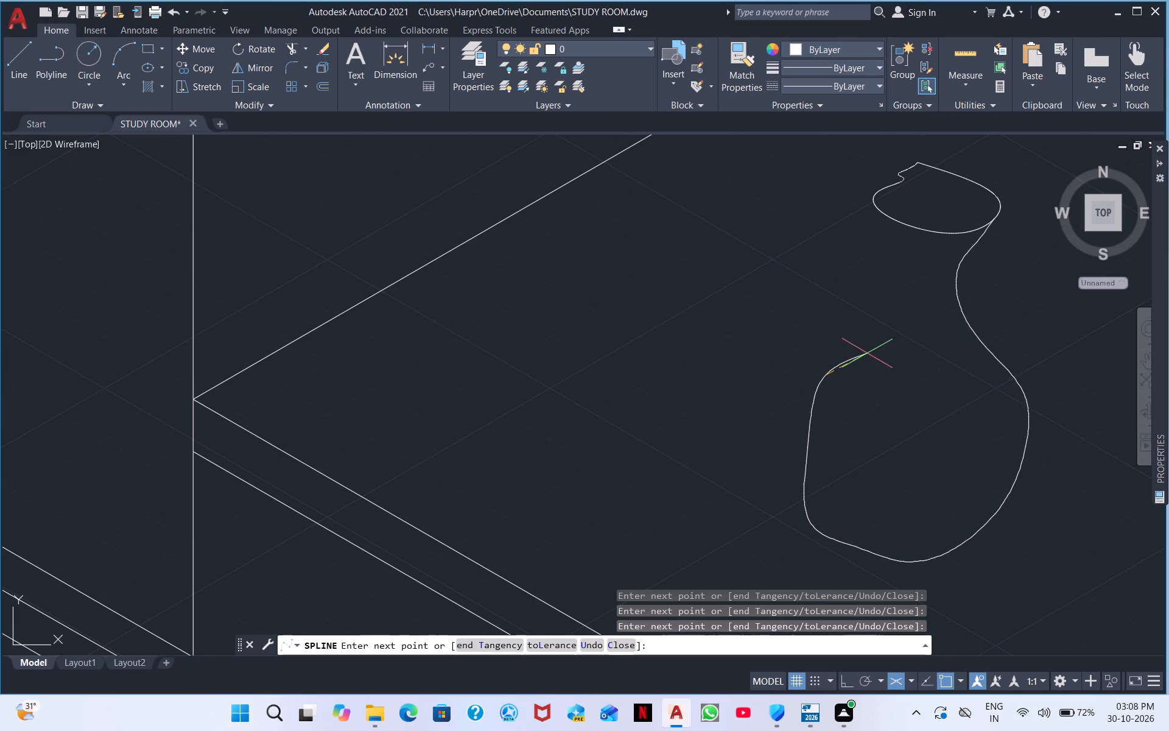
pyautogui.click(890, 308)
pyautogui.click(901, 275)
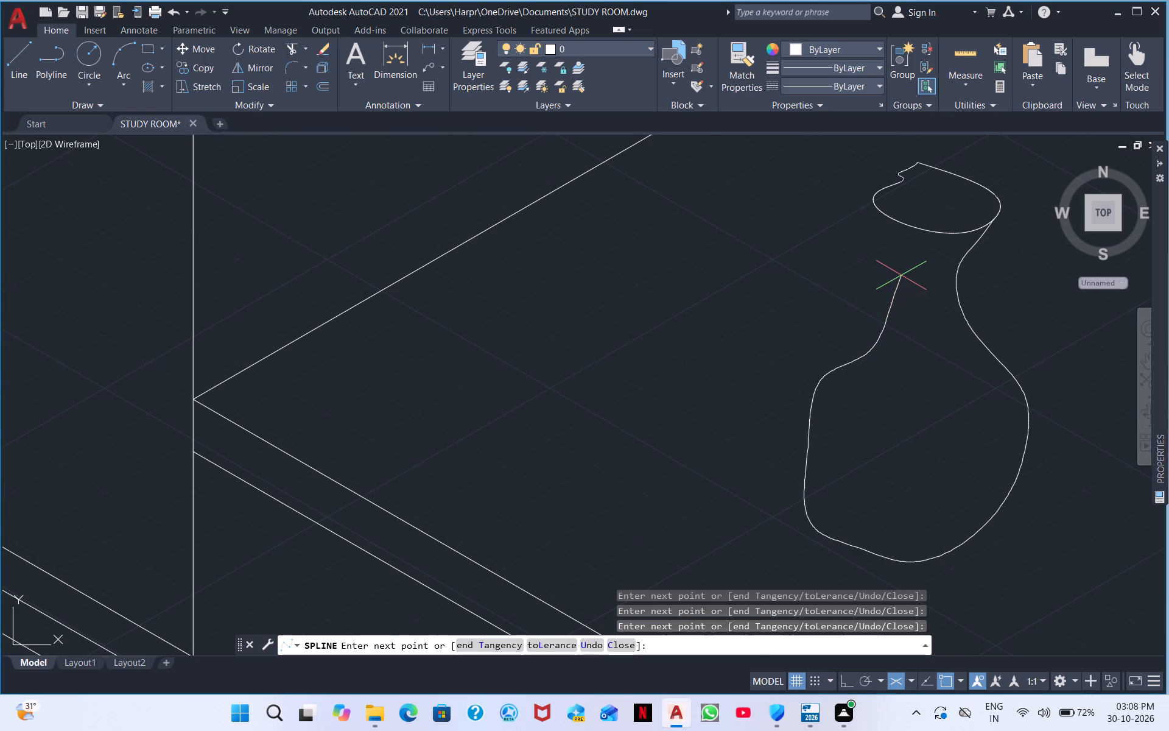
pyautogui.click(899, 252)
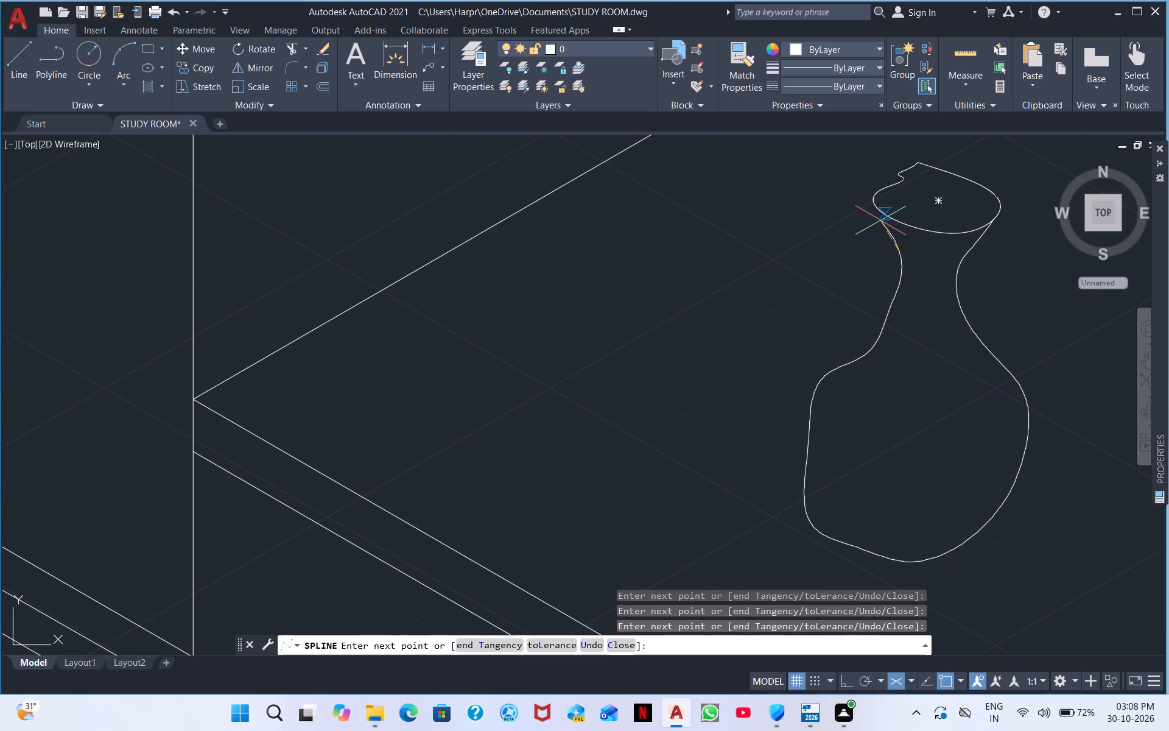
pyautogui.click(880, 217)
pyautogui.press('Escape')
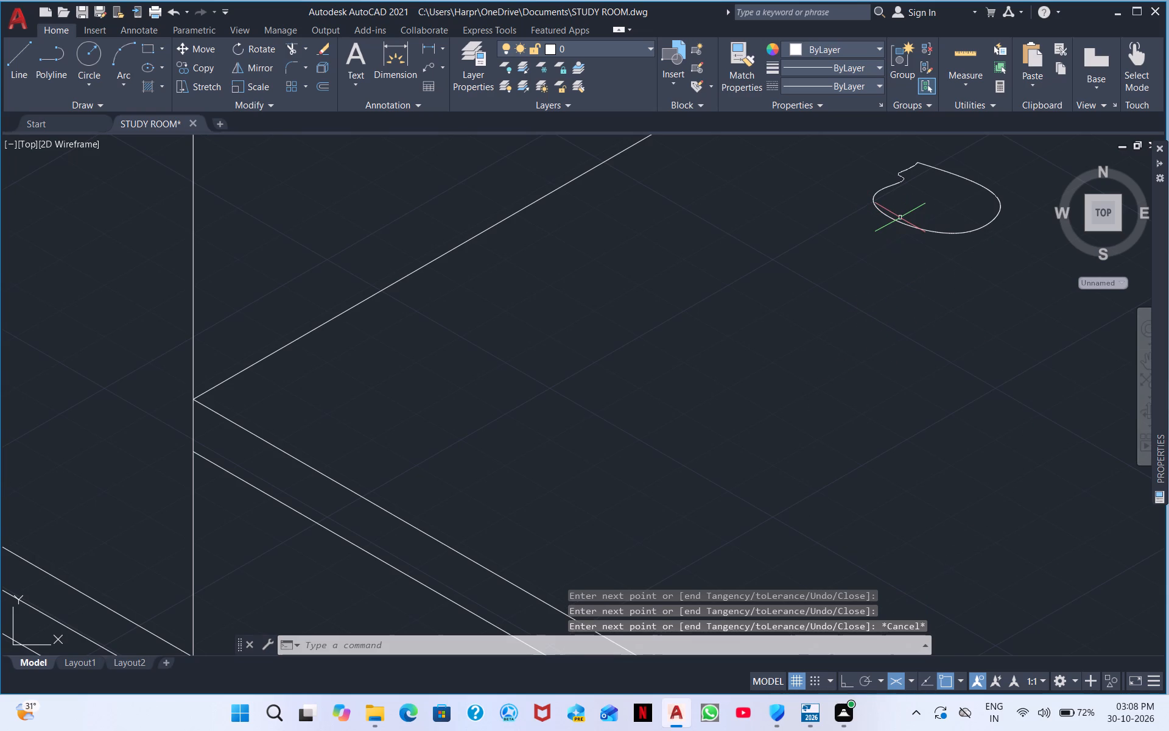
# Start a fit-point spline for the vase body at the notched oval's left edge, tracing the left neck, bulging belly and tapered lower side.
pyautogui.rightClick(919, 289)
pyautogui.click(971, 301)
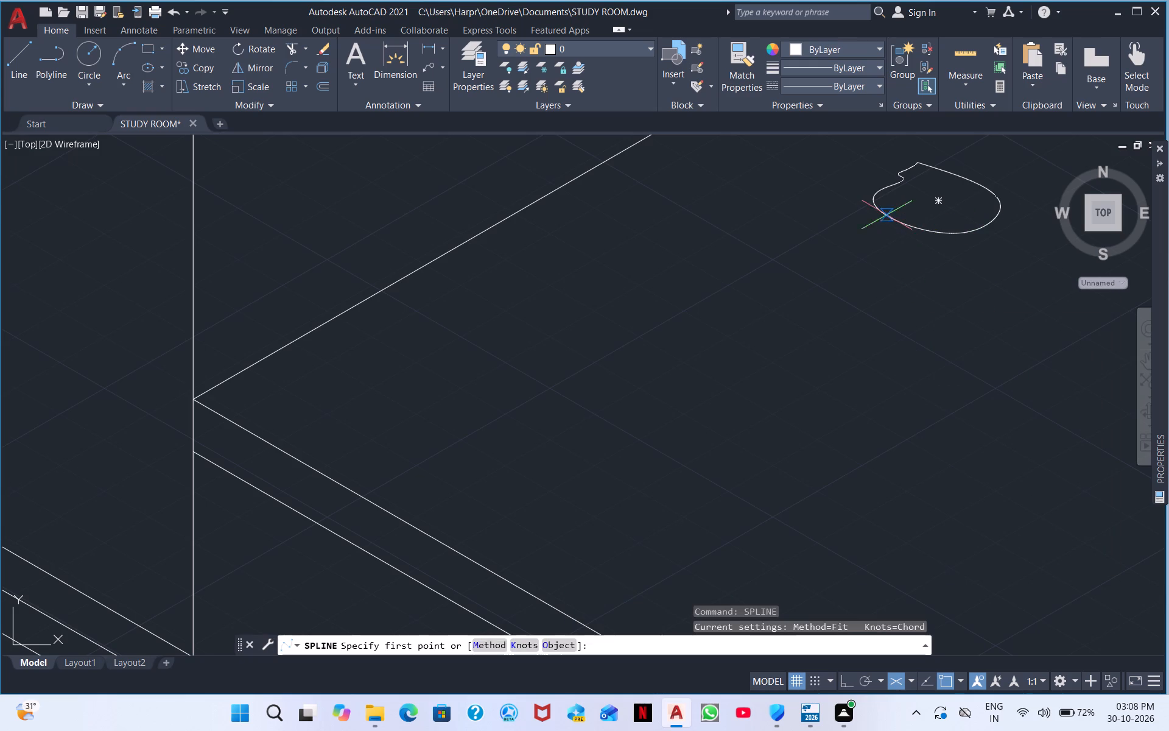
pyautogui.click(872, 211)
pyautogui.click(887, 250)
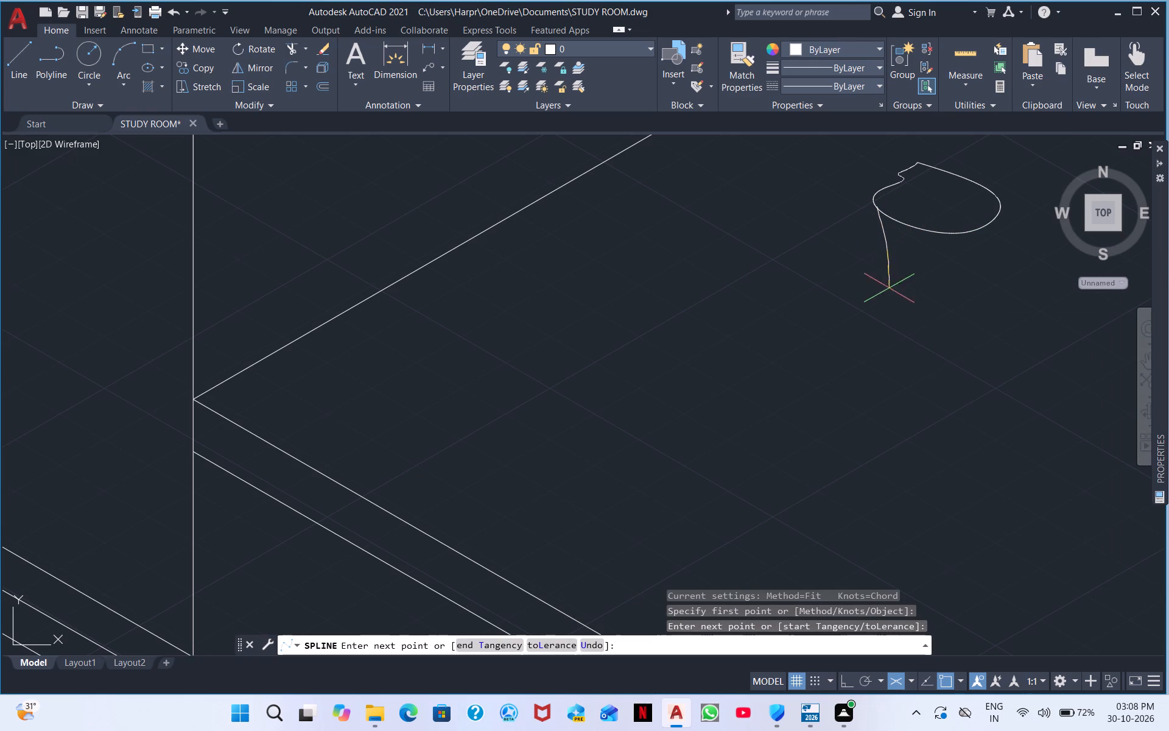
pyautogui.click(876, 311)
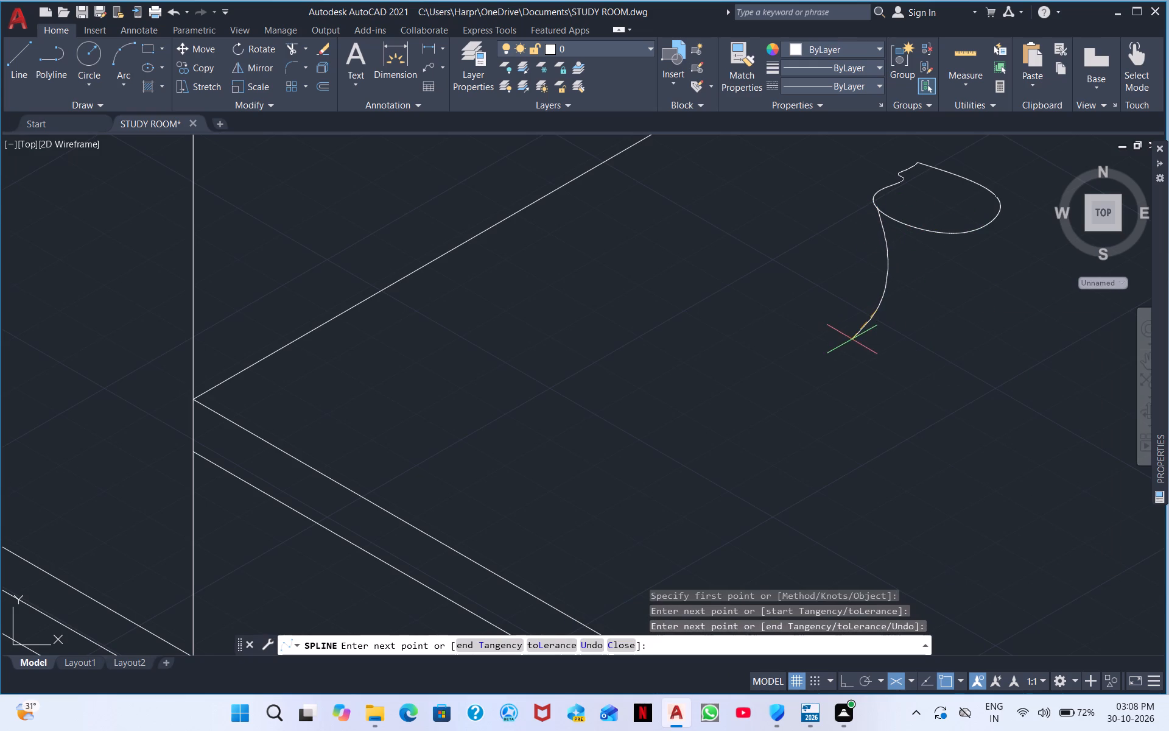
pyautogui.click(851, 341)
pyautogui.click(840, 416)
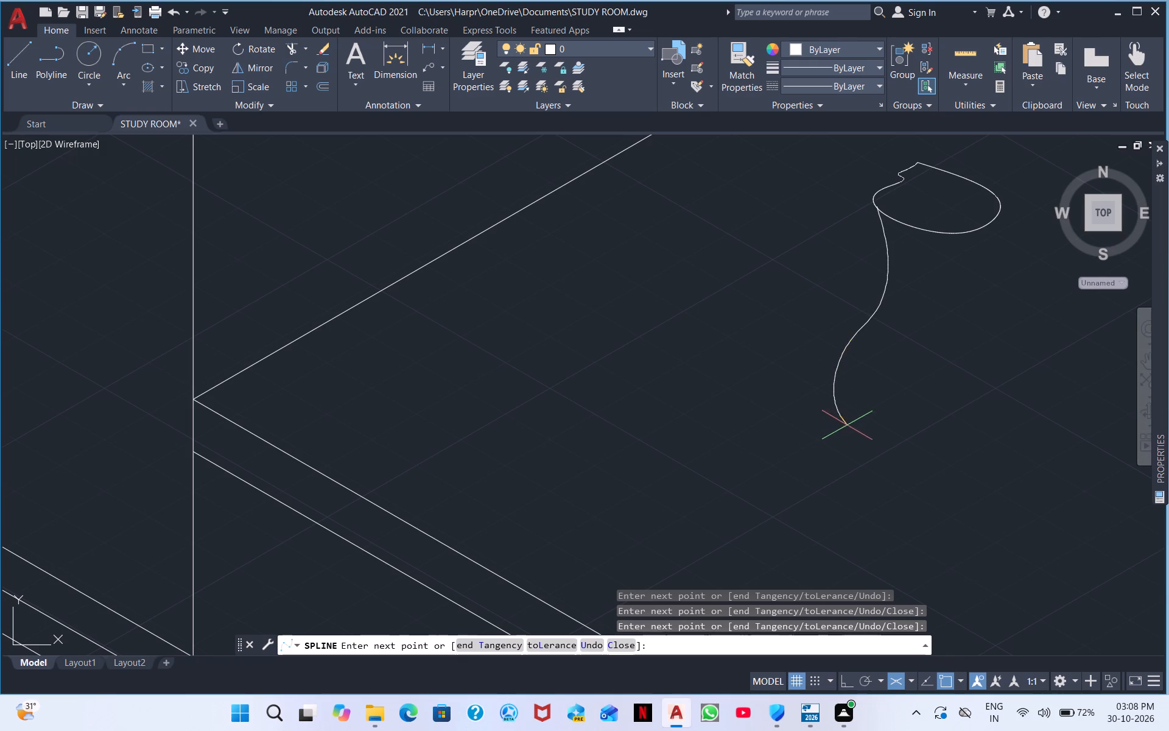
pyautogui.click(871, 457)
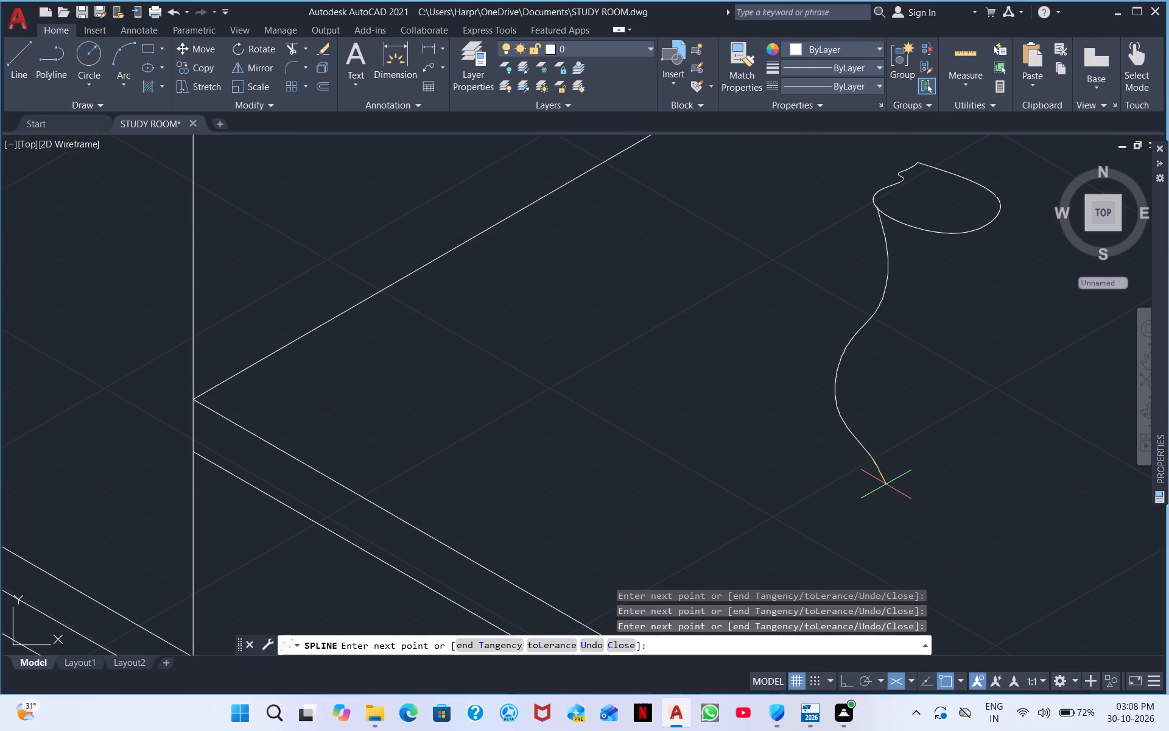
pyautogui.click(887, 487)
pyautogui.click(897, 523)
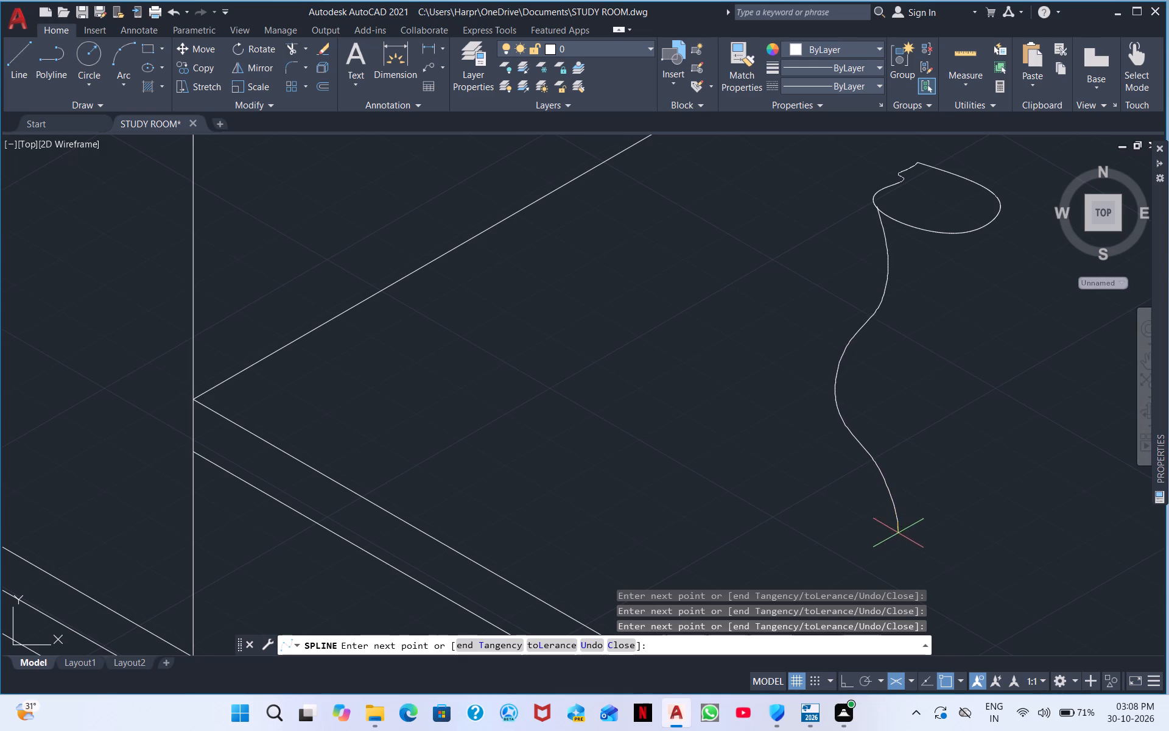
# Continue the spline around the vase's foot with a nearly flat, slightly wavy bottom and a small flare at its right corner.
pyautogui.click(894, 546)
pyautogui.click(936, 552)
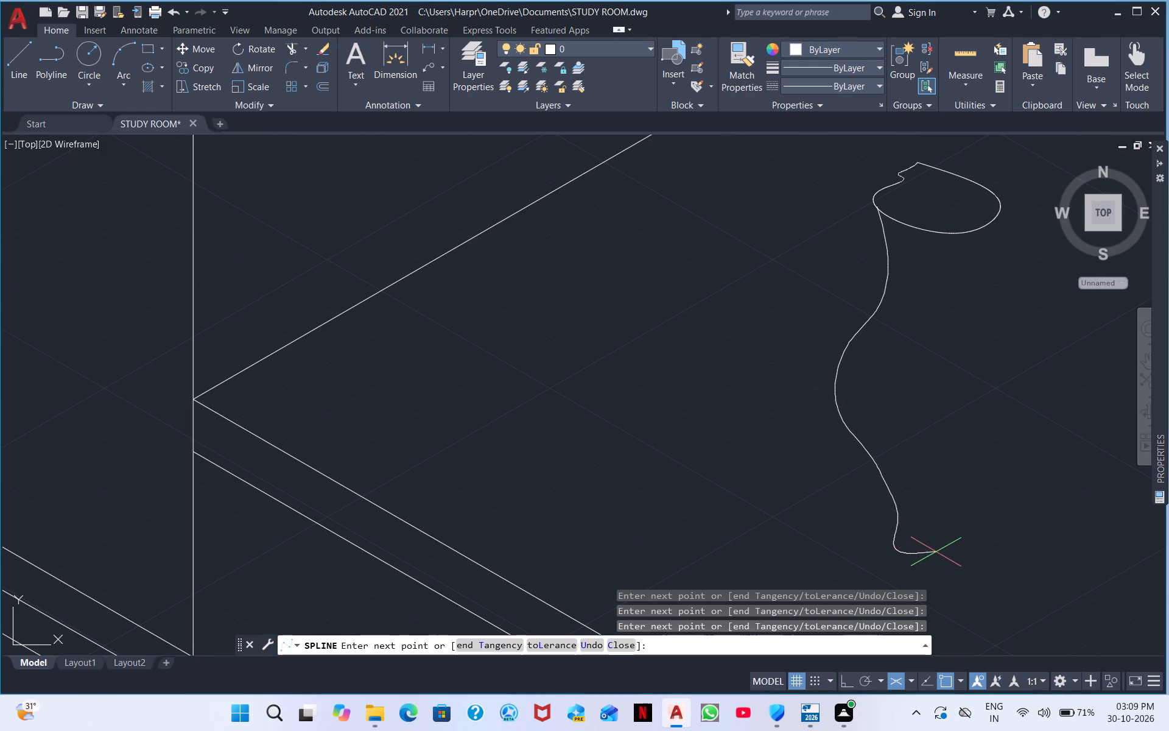
pyautogui.click(960, 558)
pyautogui.click(983, 558)
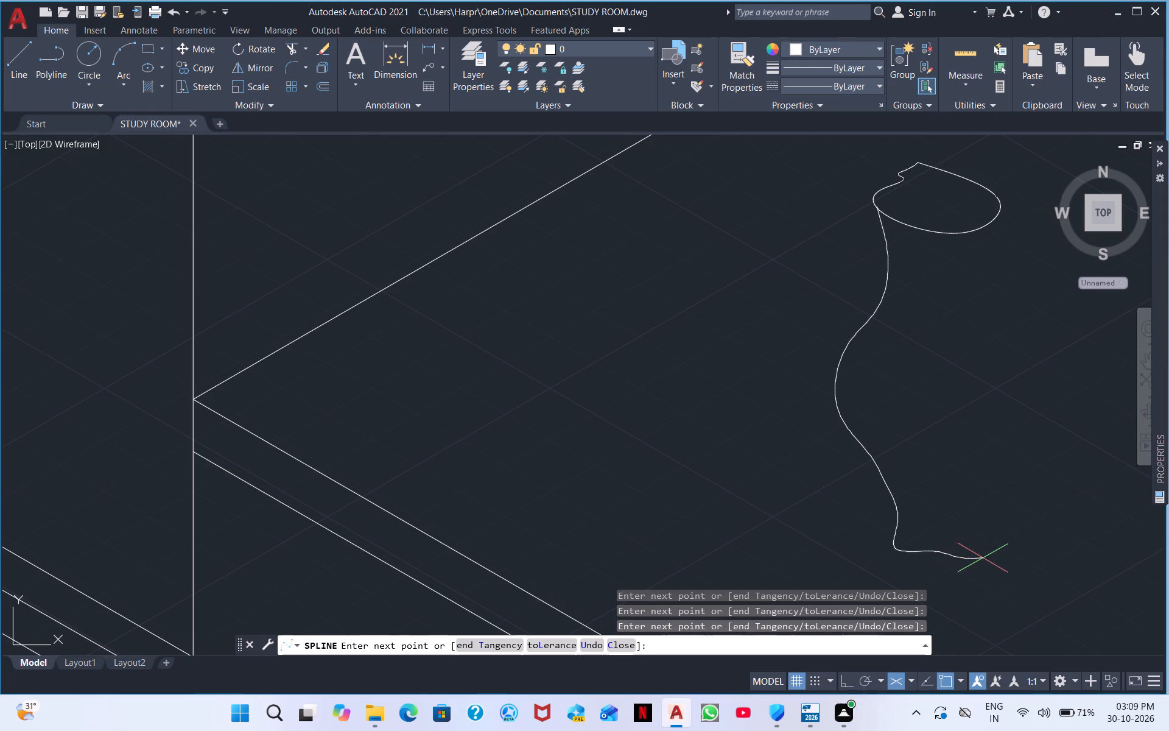
pyautogui.click(997, 555)
pyautogui.click(1009, 553)
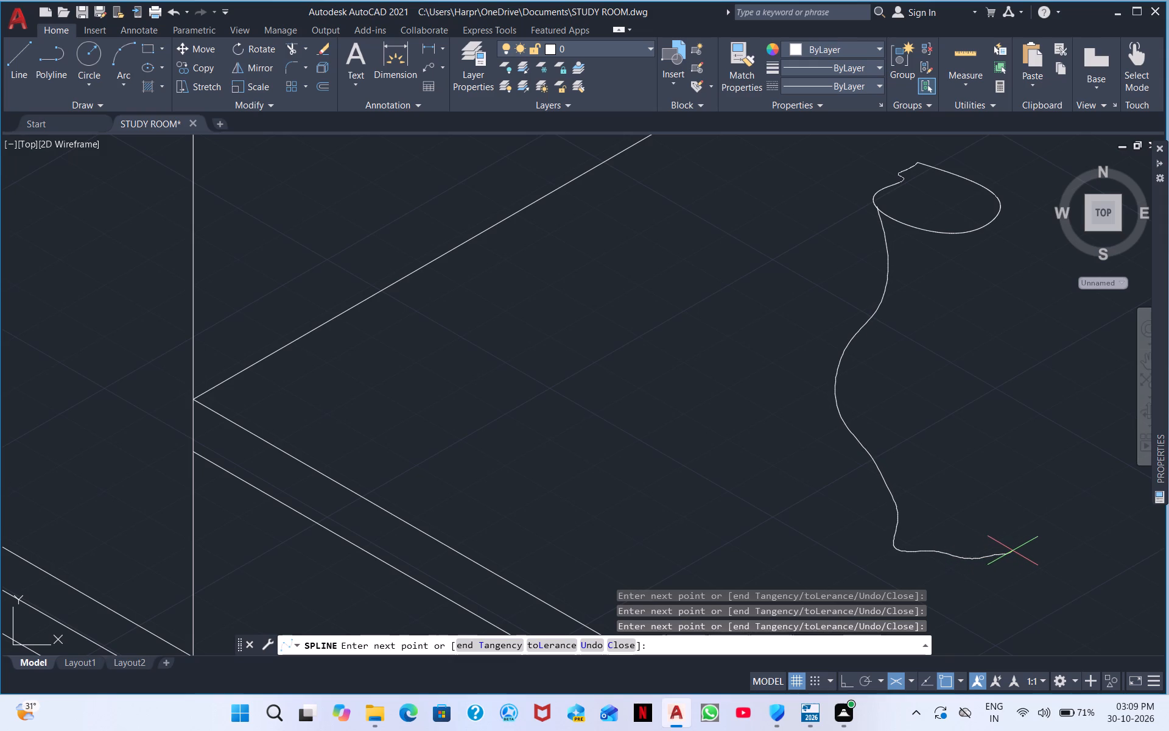
pyautogui.click(1013, 548)
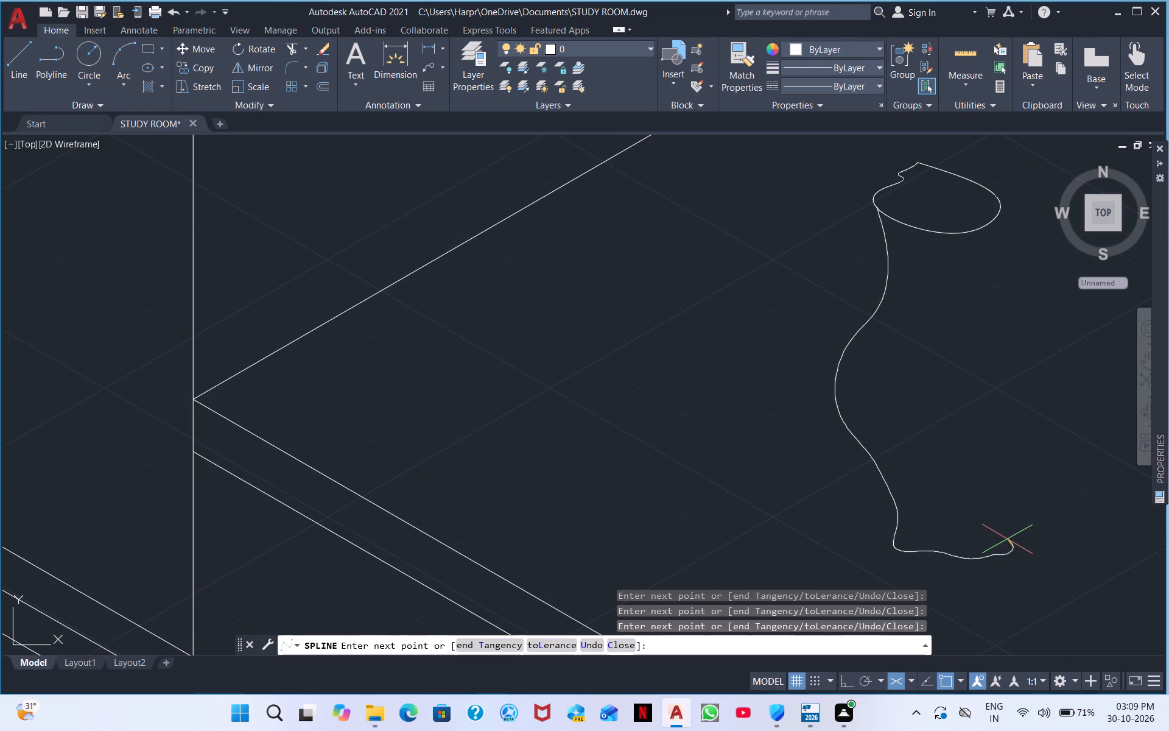
pyautogui.click(1007, 539)
pyautogui.click(995, 530)
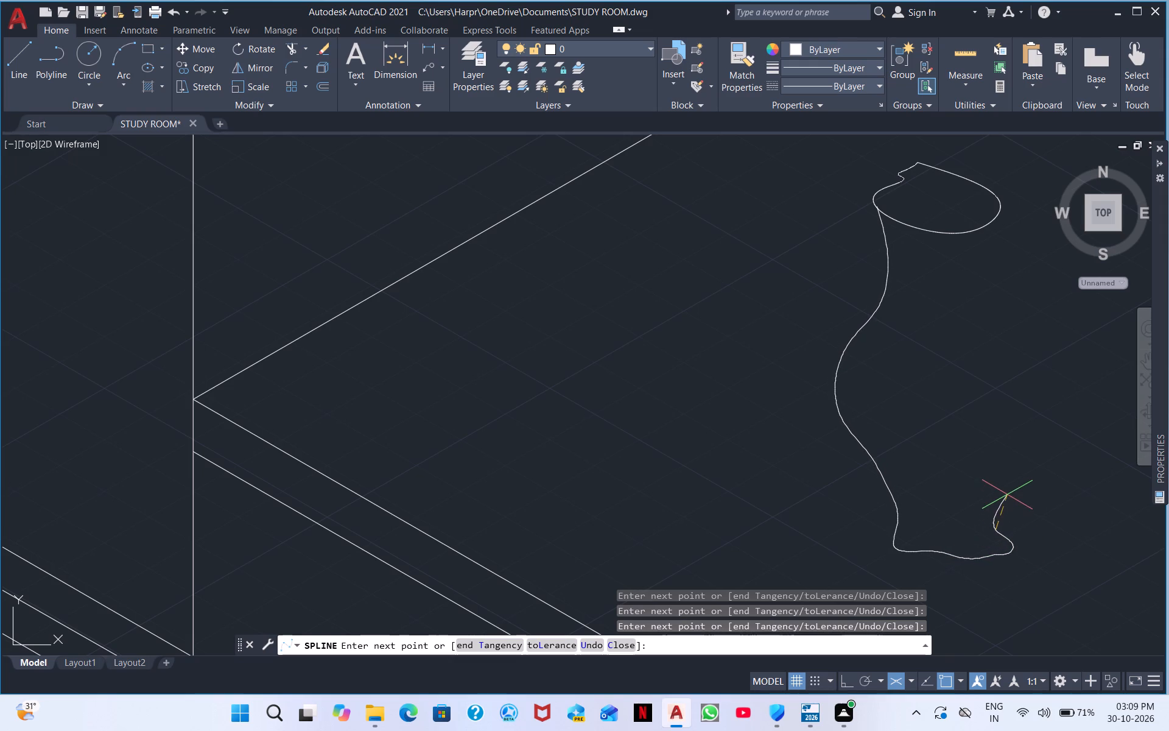
# Trace the vase's right side upward through the belly, shoulder and narrow neck, ending the spline at the oval's lower right edge.
pyautogui.click(1007, 495)
pyautogui.click(1024, 471)
pyautogui.click(1041, 440)
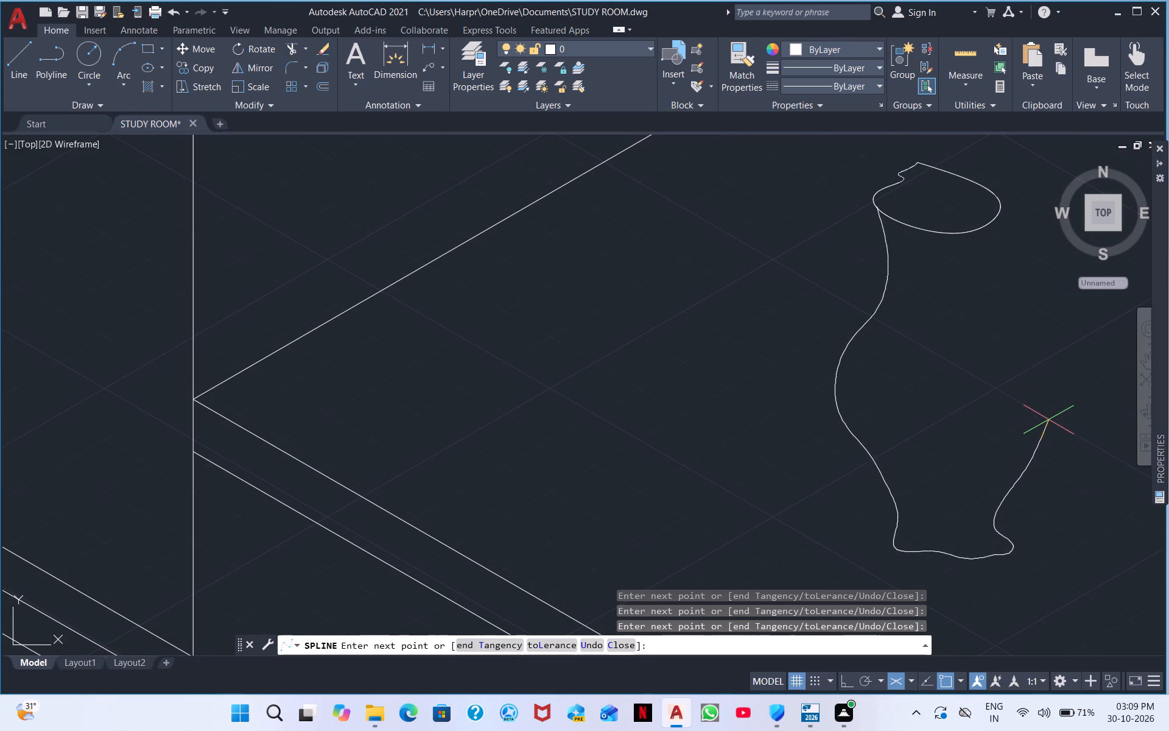
pyautogui.click(1048, 420)
pyautogui.click(1045, 395)
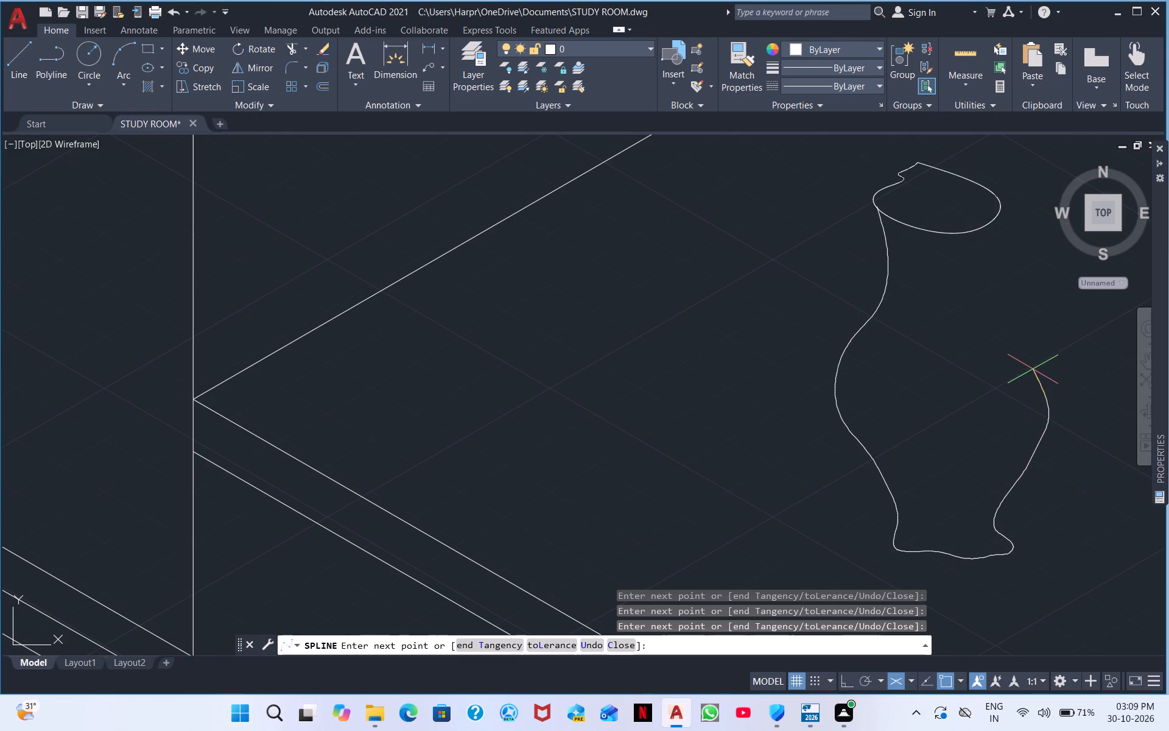
pyautogui.click(1031, 367)
pyautogui.click(1014, 356)
pyautogui.click(999, 345)
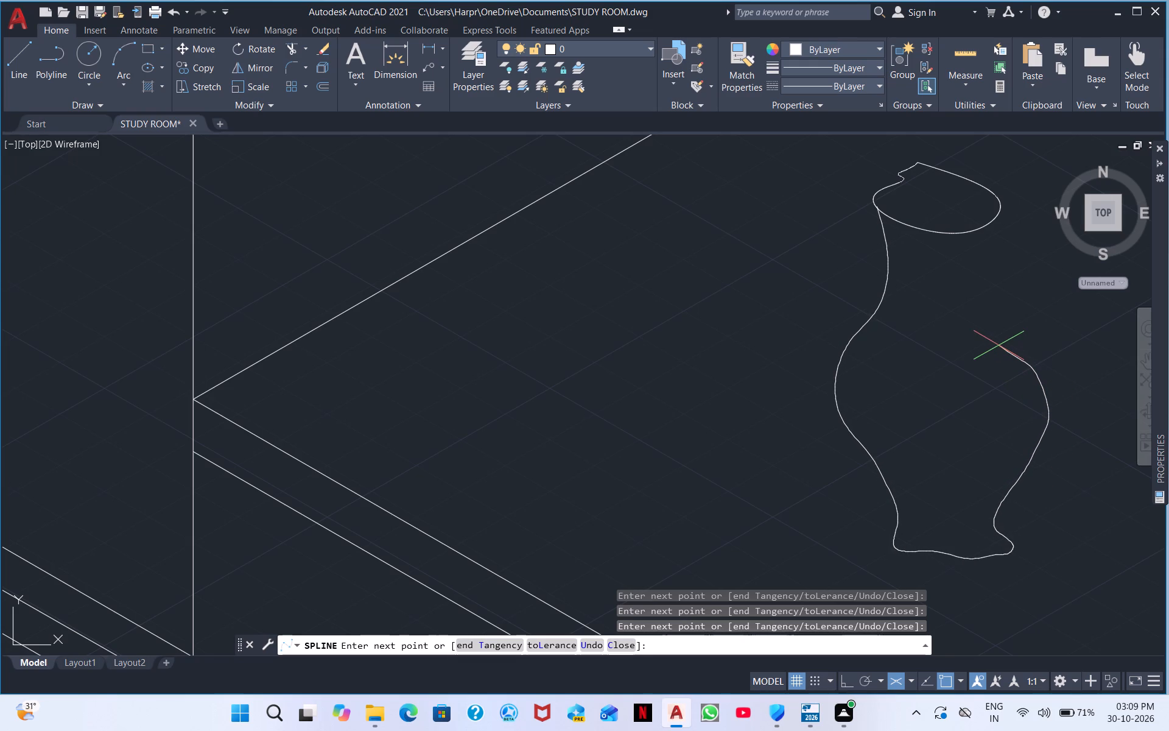
pyautogui.click(978, 317)
pyautogui.click(970, 290)
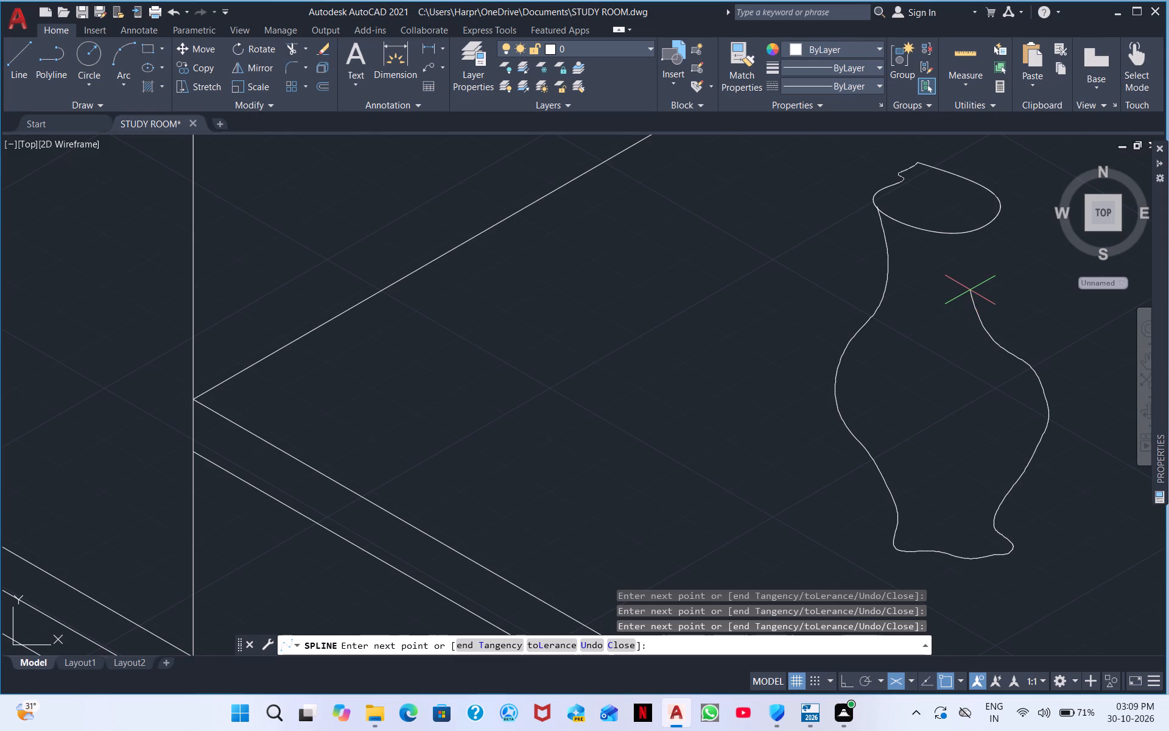
pyautogui.click(974, 275)
pyautogui.click(978, 265)
pyautogui.doubleClick(985, 241)
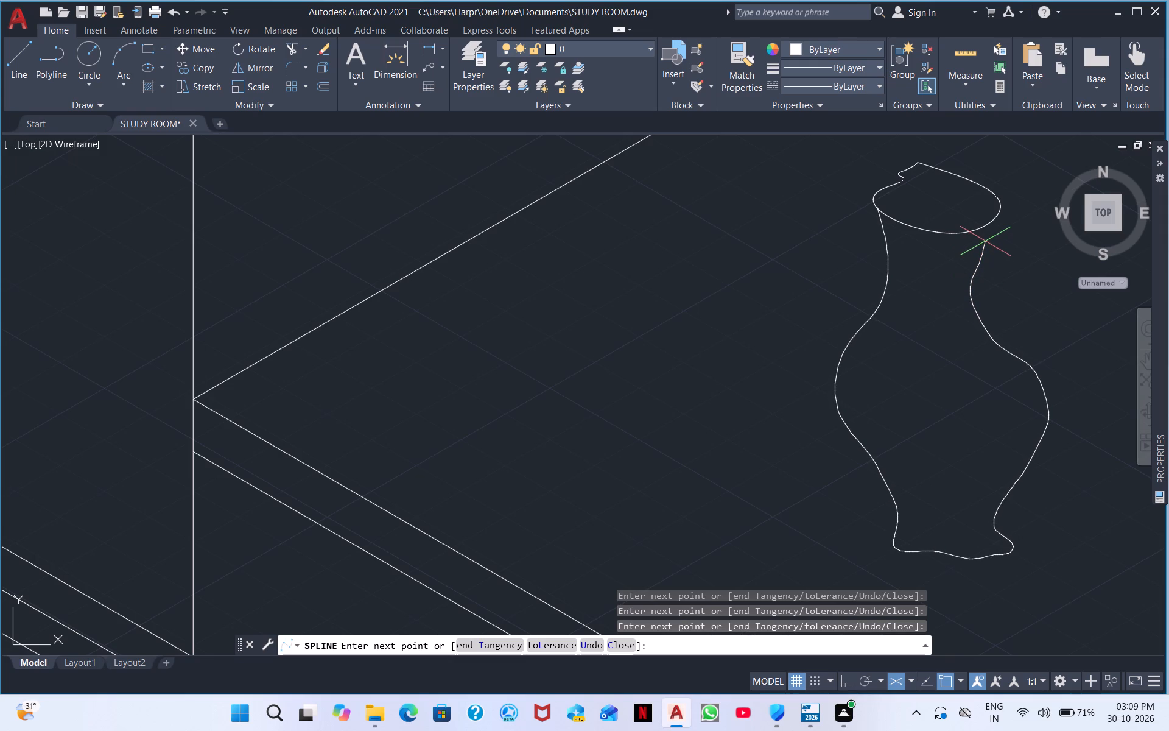
pyautogui.click(987, 231)
pyautogui.rightClick(995, 215)
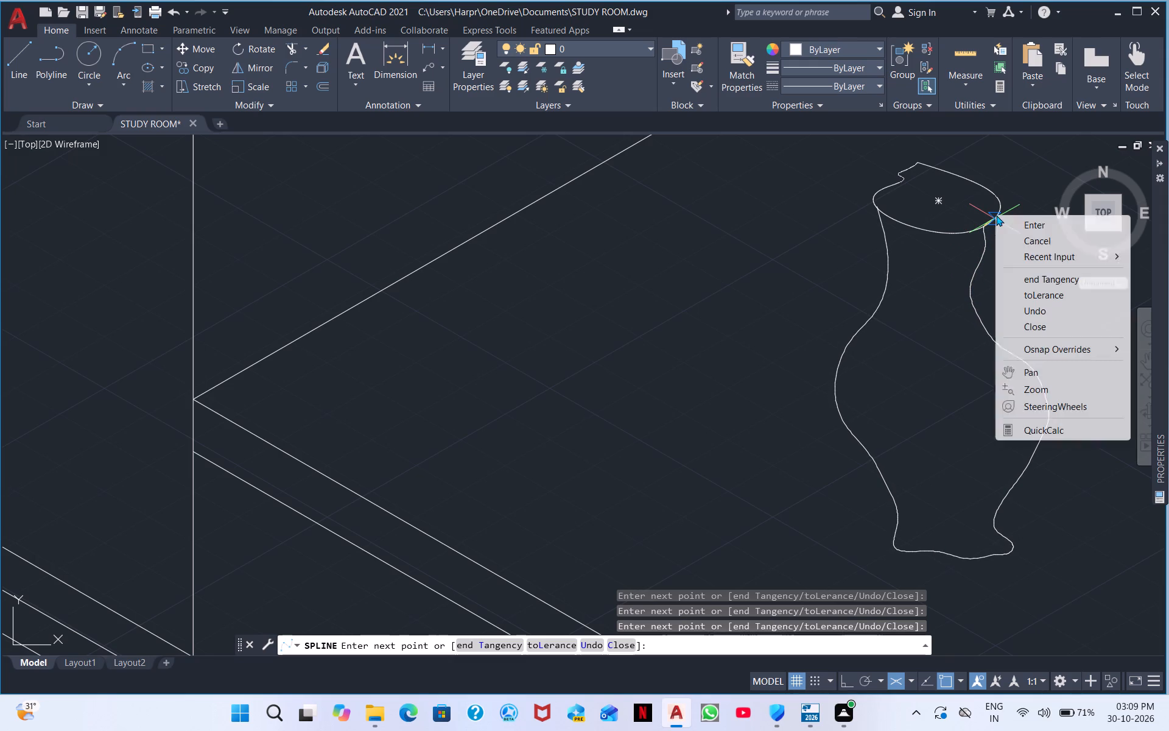
pyautogui.click(1053, 224)
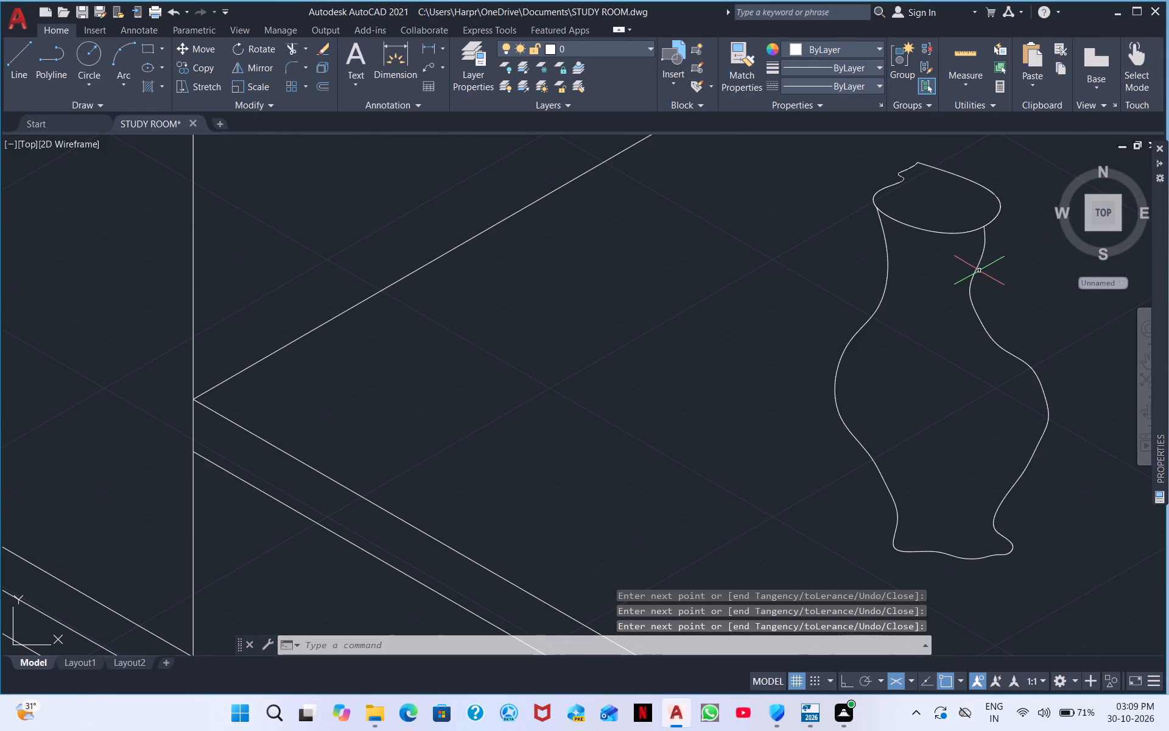
# Stretch the vase-body spline's right end point farther up and outward along the oval's edge.
pyautogui.click(979, 270)
pyautogui.scroll(4, 980, 251)
pyautogui.scroll(-2, 989, 275)
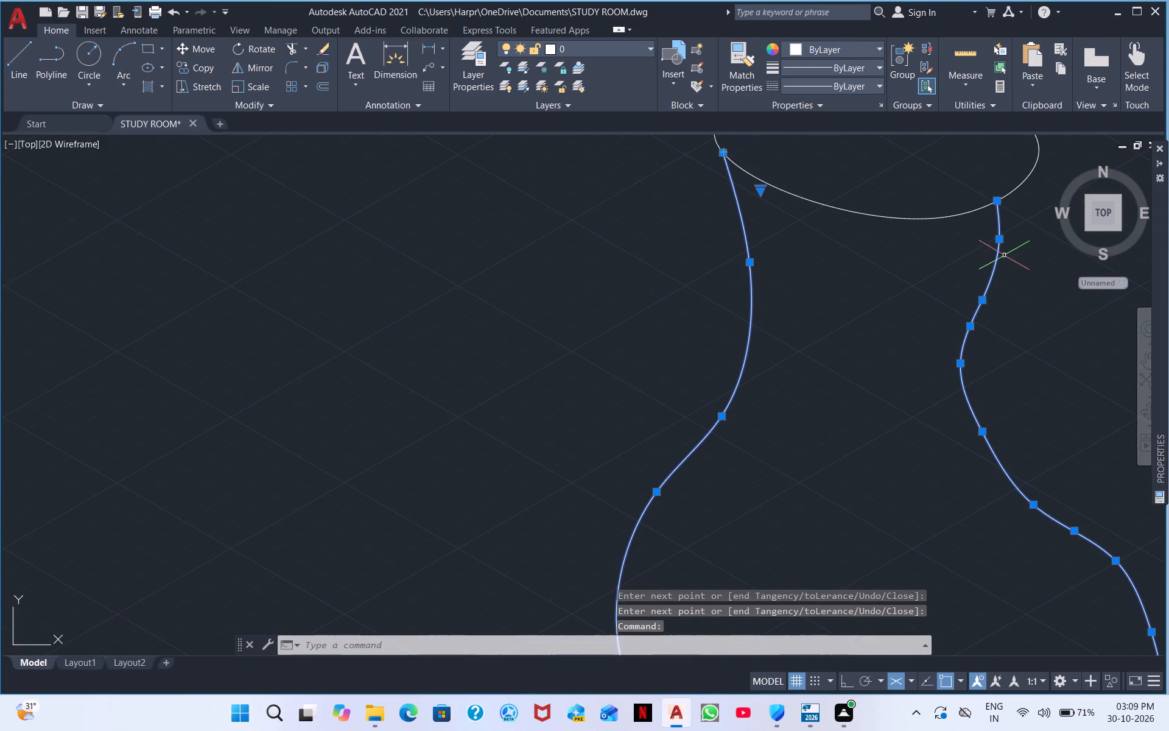
pyautogui.click(994, 201)
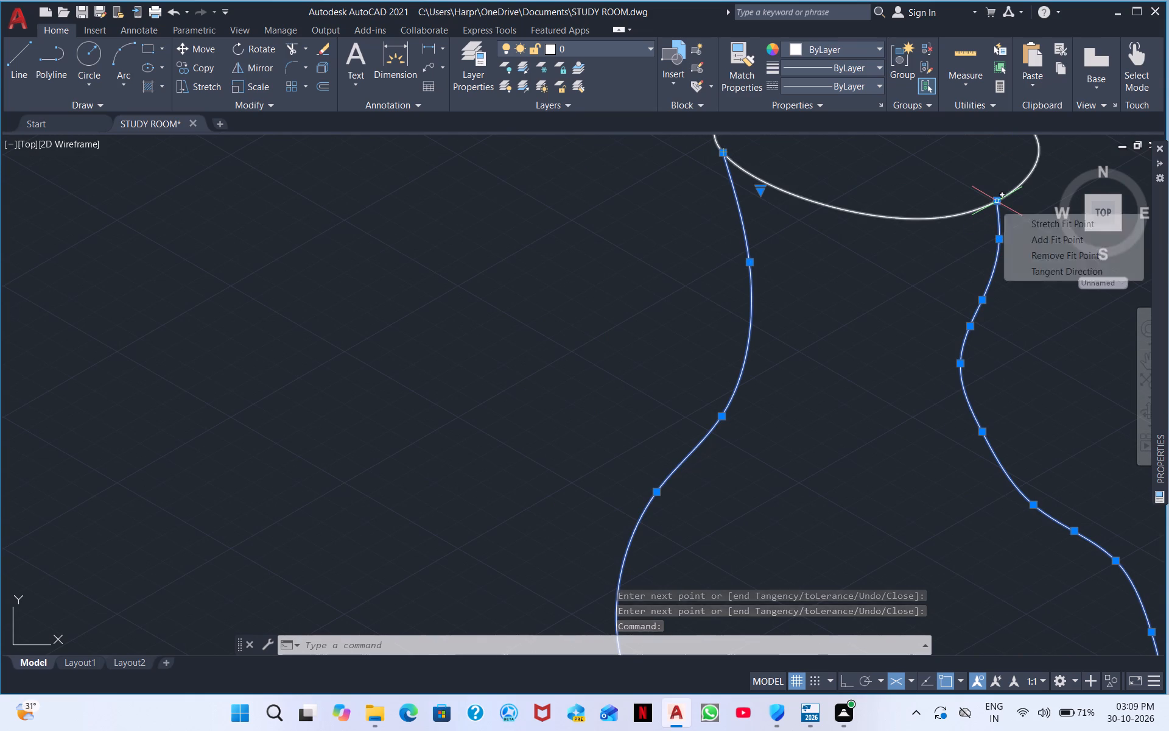
pyautogui.click(1036, 171)
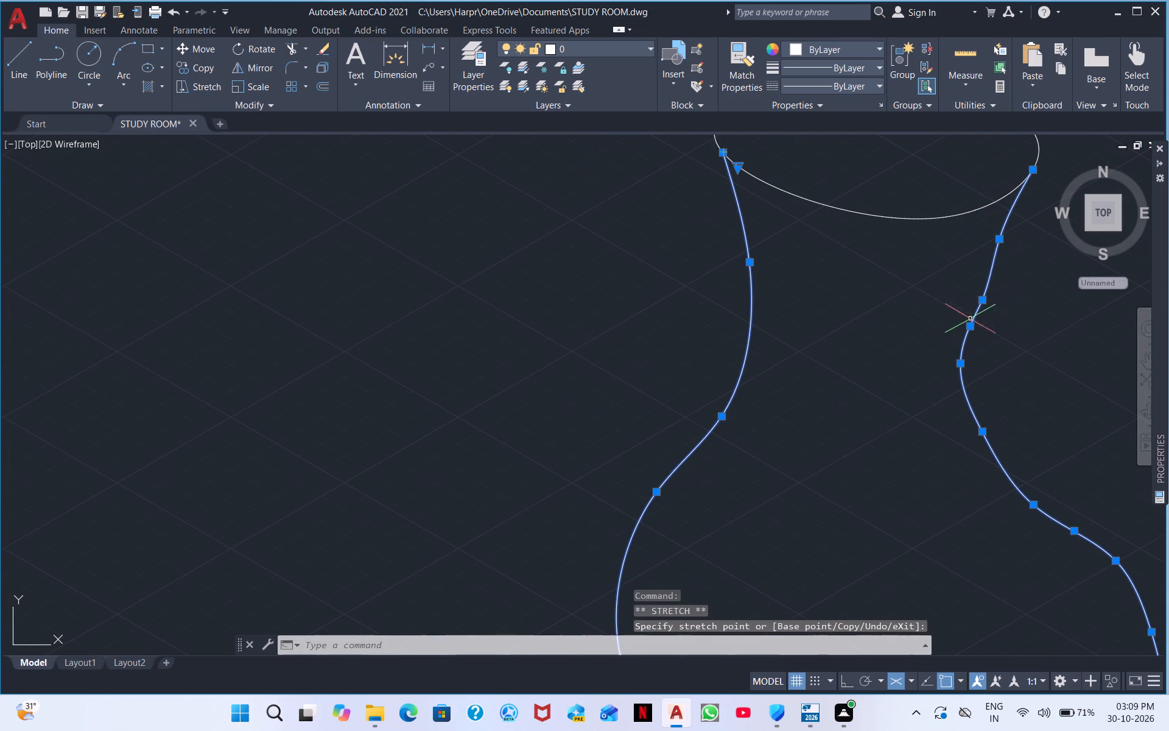
# Reshape the right side of the vase's neck by stretching its two lower fit points down and outward toward the shoulder.
pyautogui.click(971, 325)
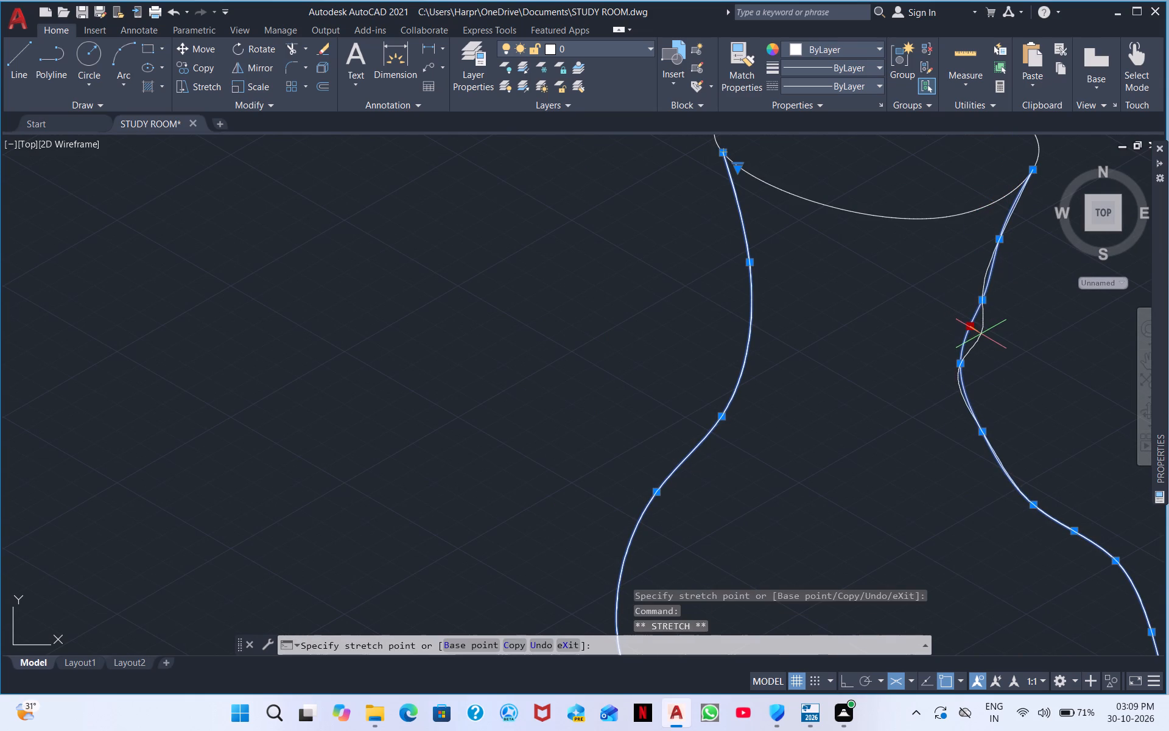
pyautogui.click(971, 331)
pyautogui.click(987, 302)
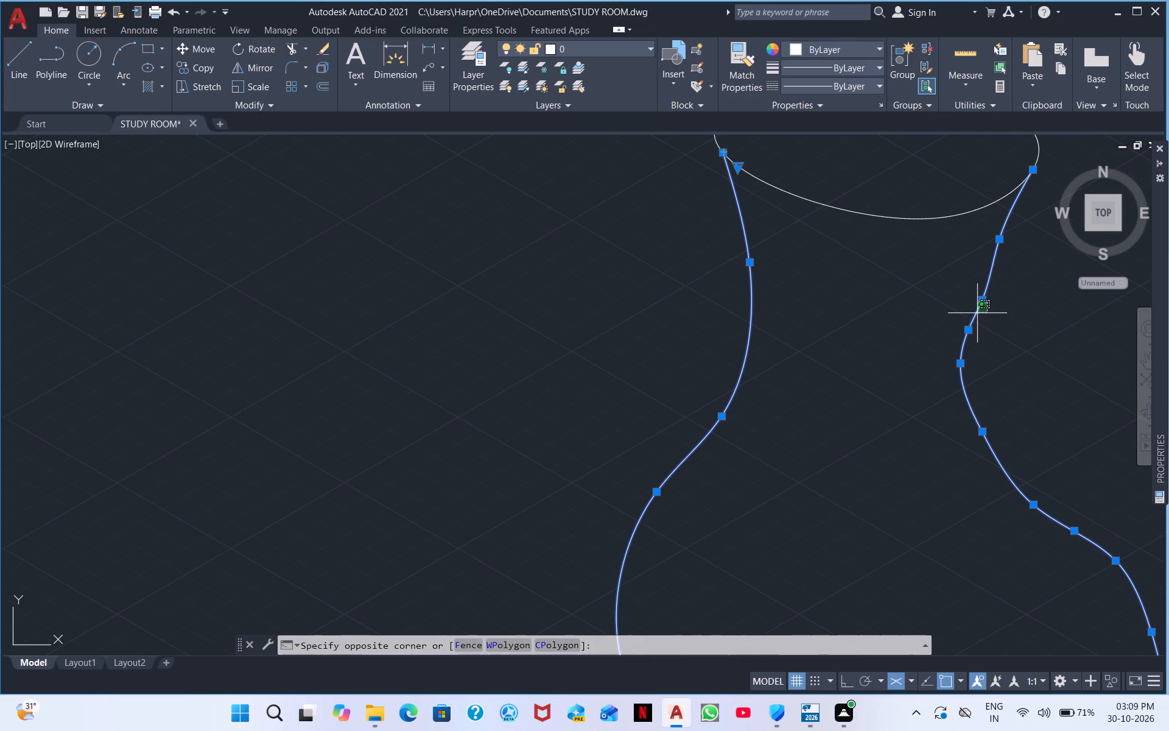
pyautogui.click(1007, 312)
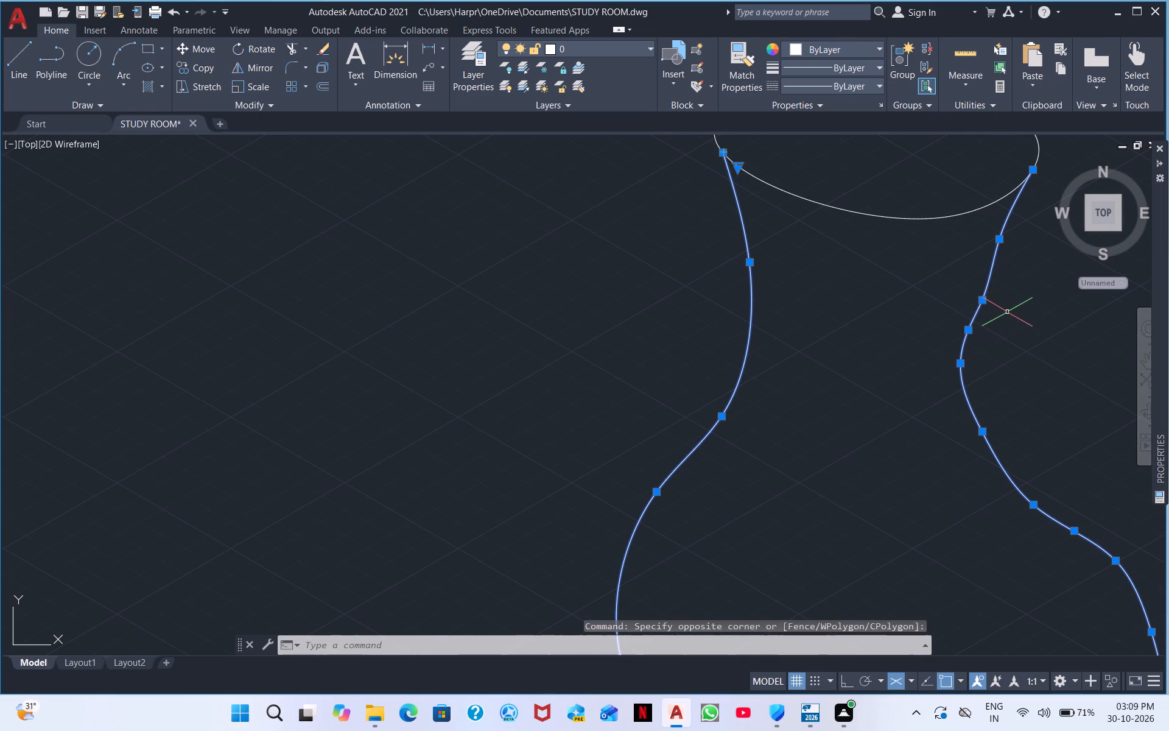
pyautogui.click(970, 332)
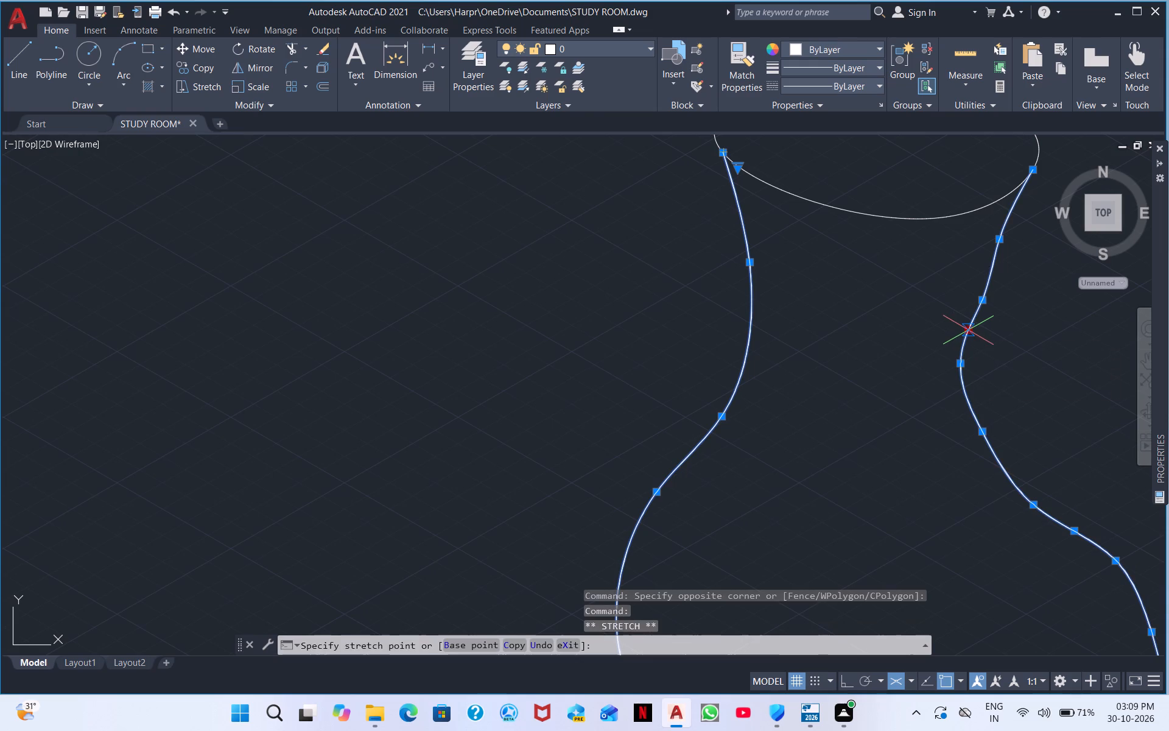
pyautogui.click(974, 391)
pyautogui.click(963, 364)
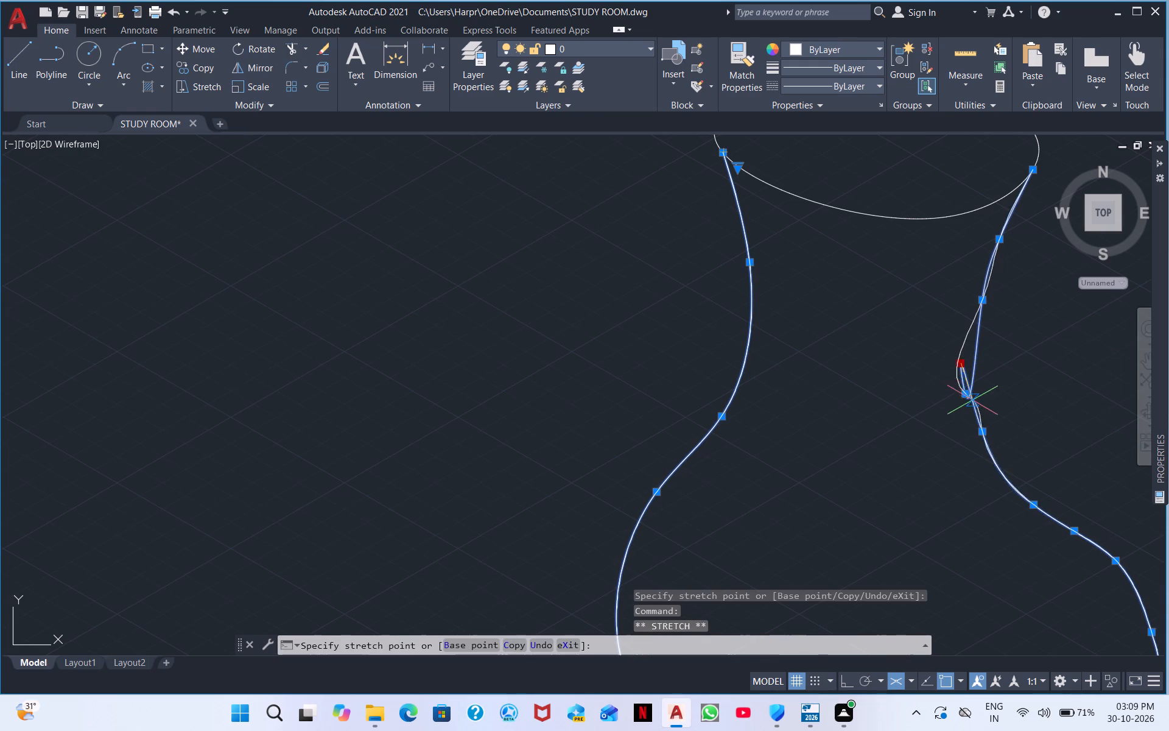
pyautogui.moveTo(1022, 459); pyautogui.dragTo(1027, 465)
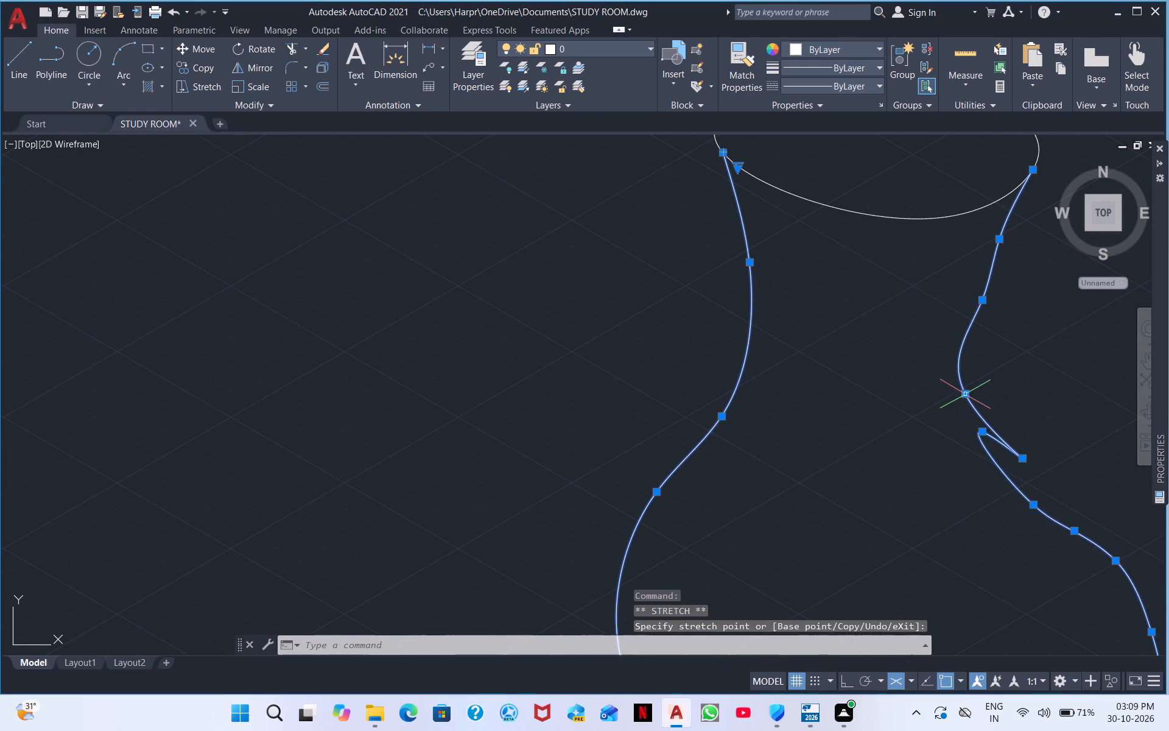
pyautogui.click(963, 395)
pyautogui.click(1015, 397)
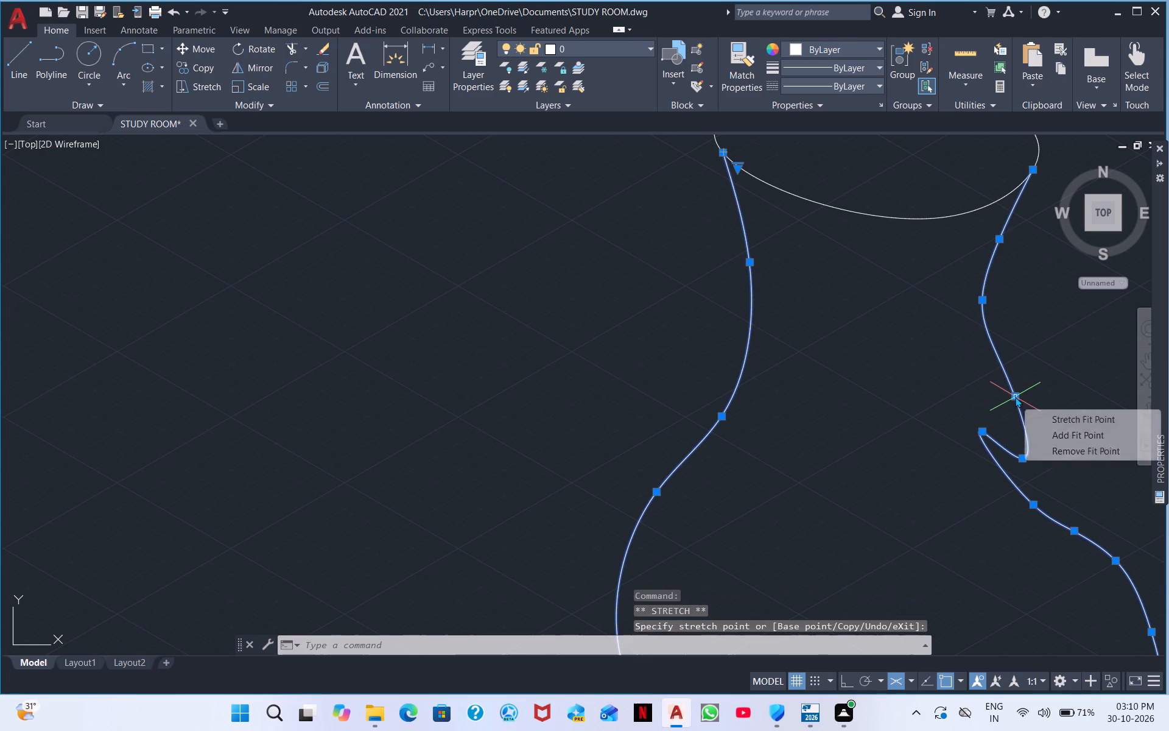
# Stretch a shoulder fit point on the vase's right side outward and the lower neck fit point inward.
pyautogui.click(1035, 506)
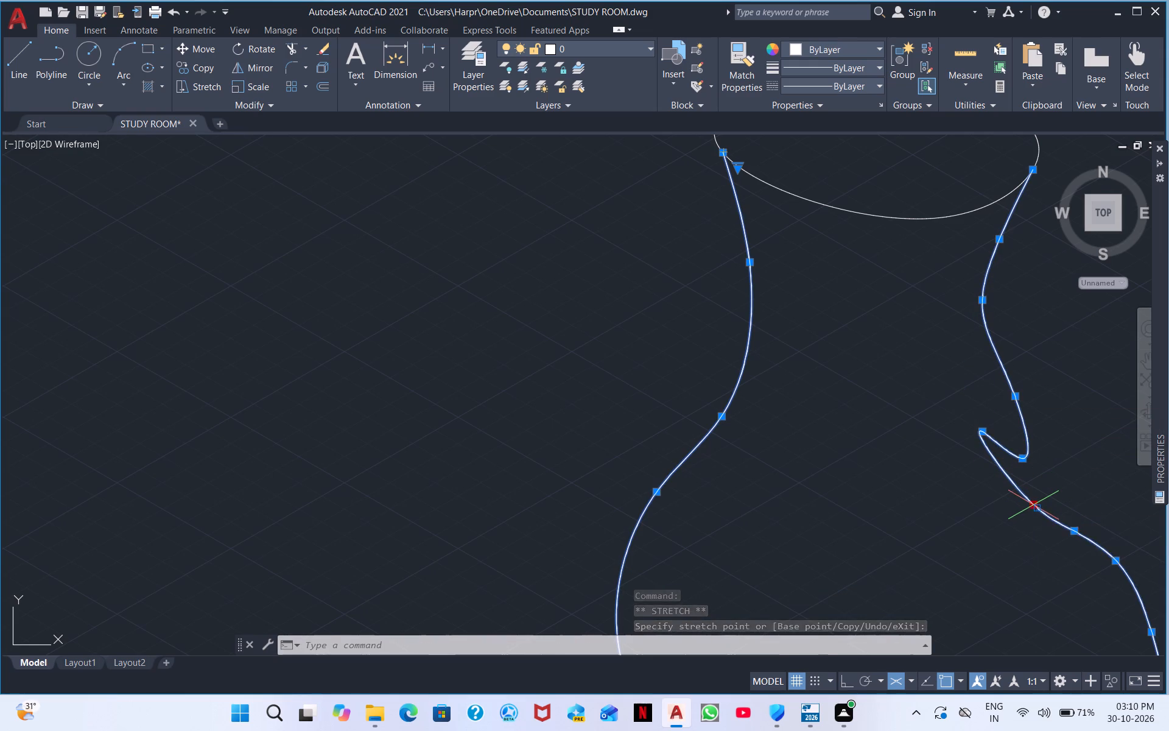
pyautogui.click(1138, 514)
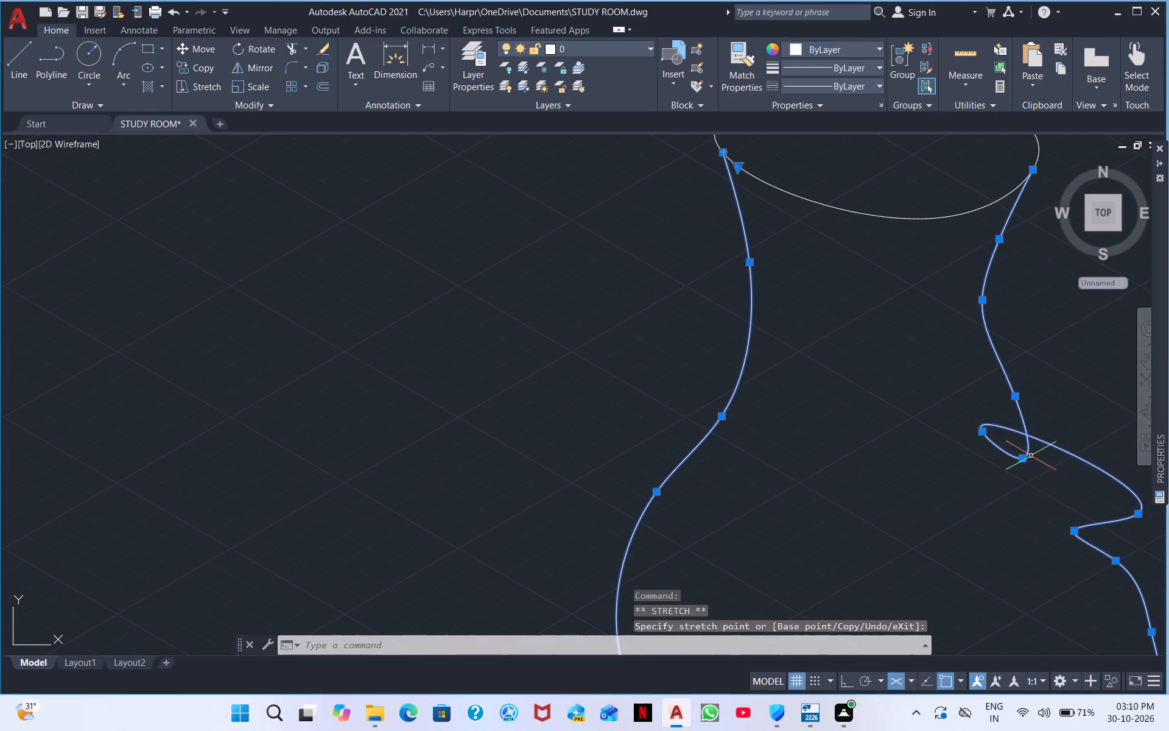
pyautogui.click(1026, 462)
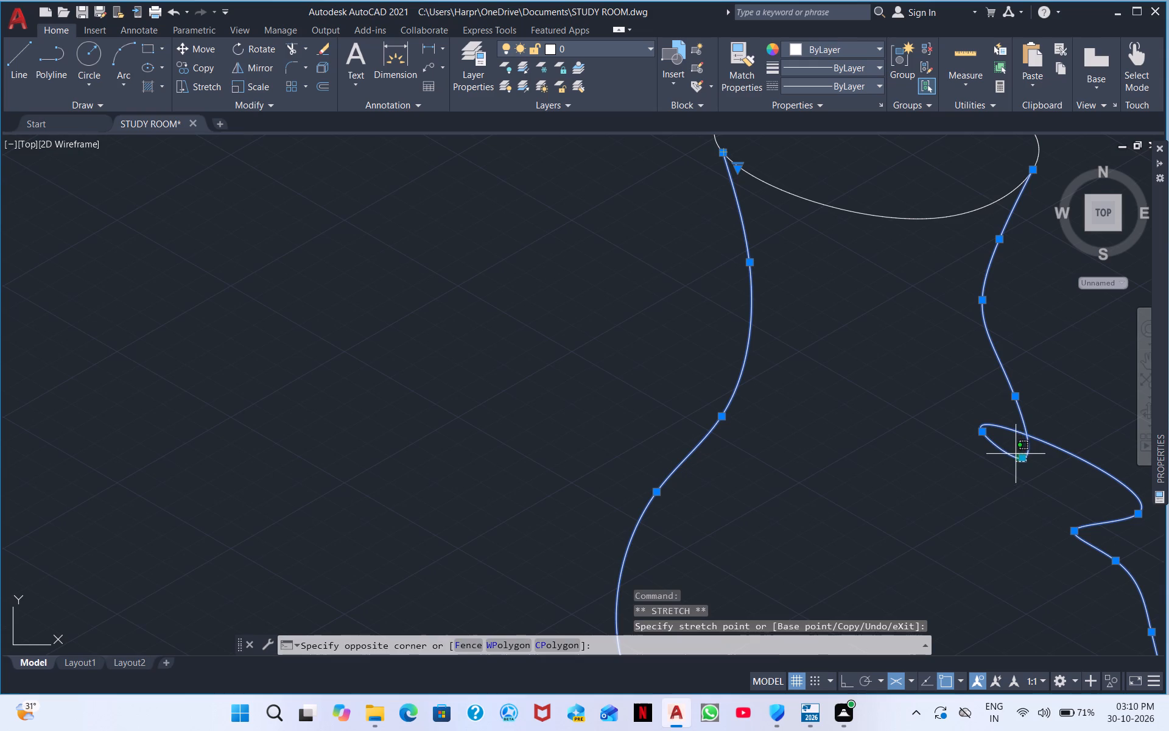
pyautogui.click(1043, 461)
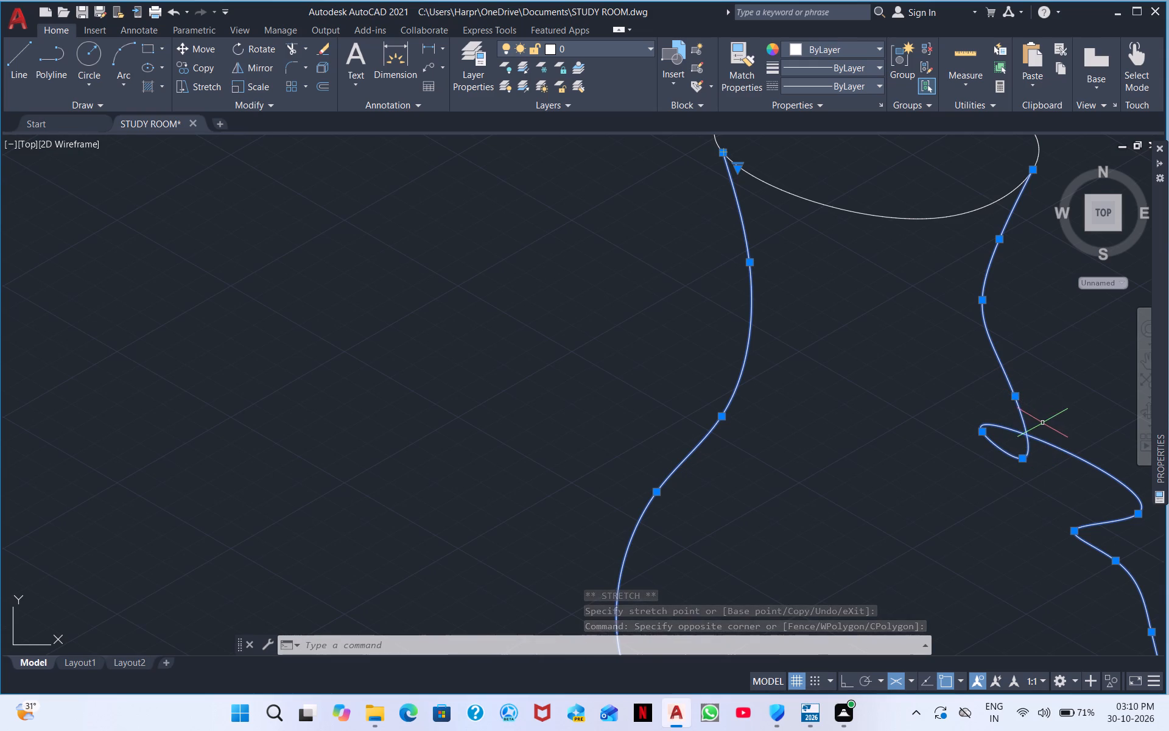
pyautogui.click(1018, 397)
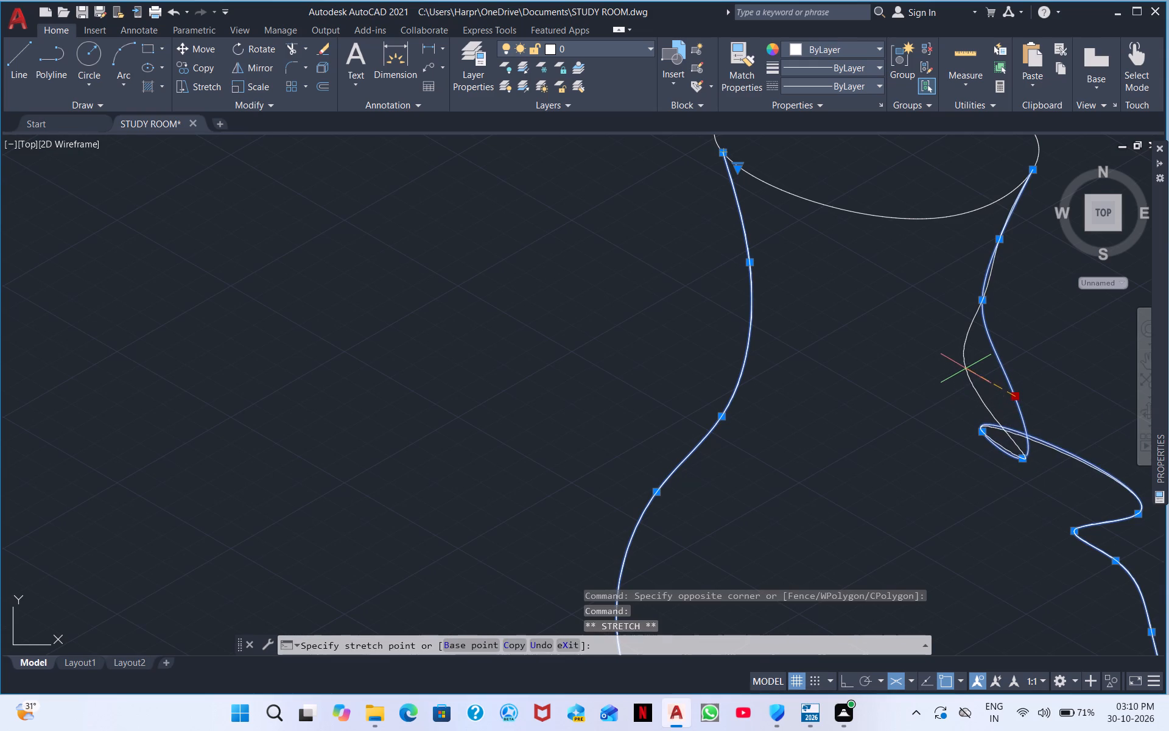
pyautogui.click(966, 367)
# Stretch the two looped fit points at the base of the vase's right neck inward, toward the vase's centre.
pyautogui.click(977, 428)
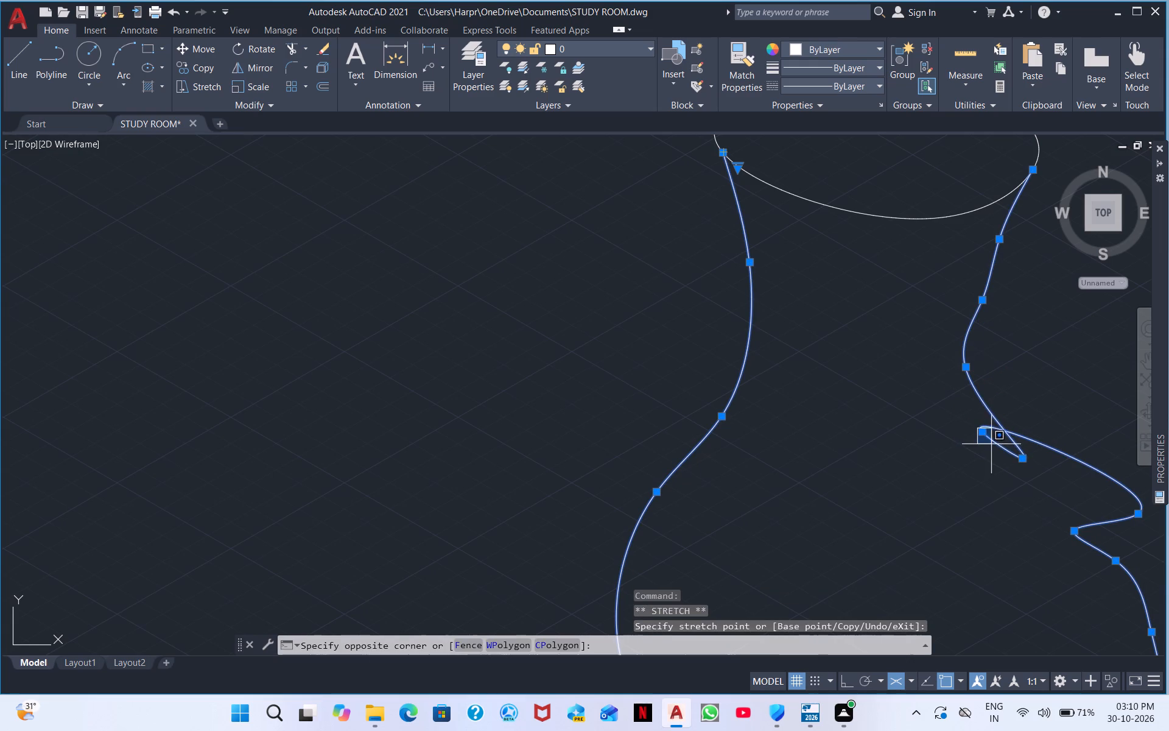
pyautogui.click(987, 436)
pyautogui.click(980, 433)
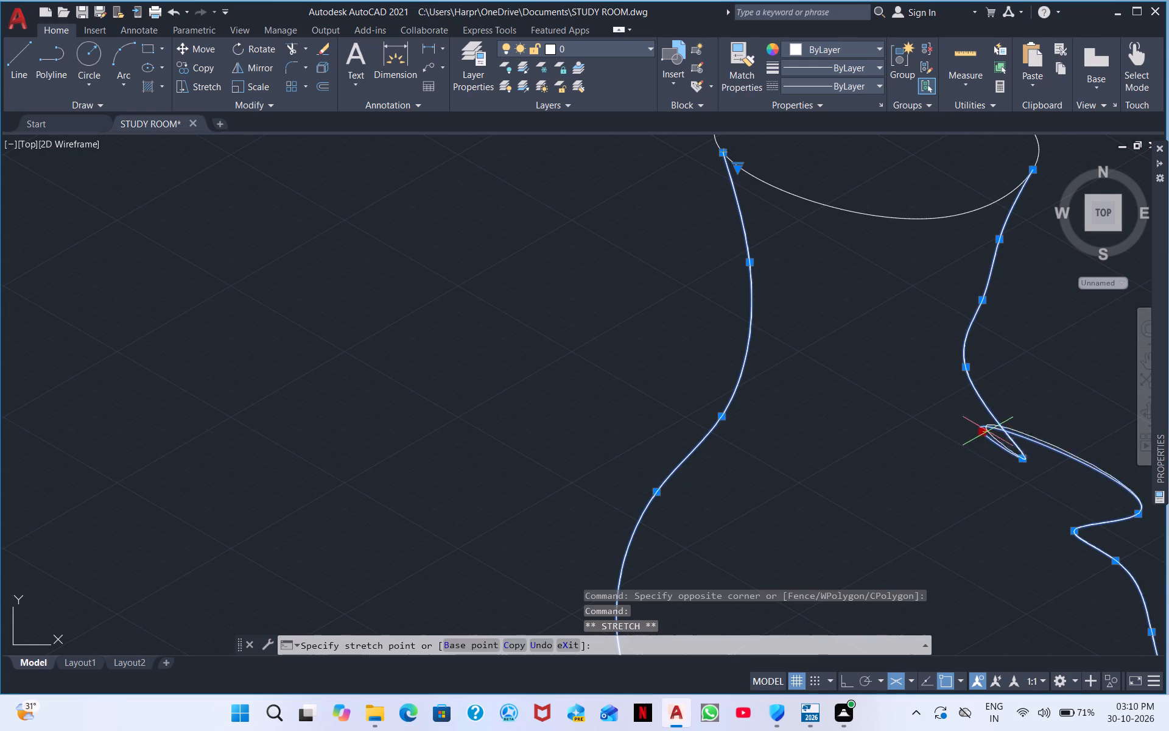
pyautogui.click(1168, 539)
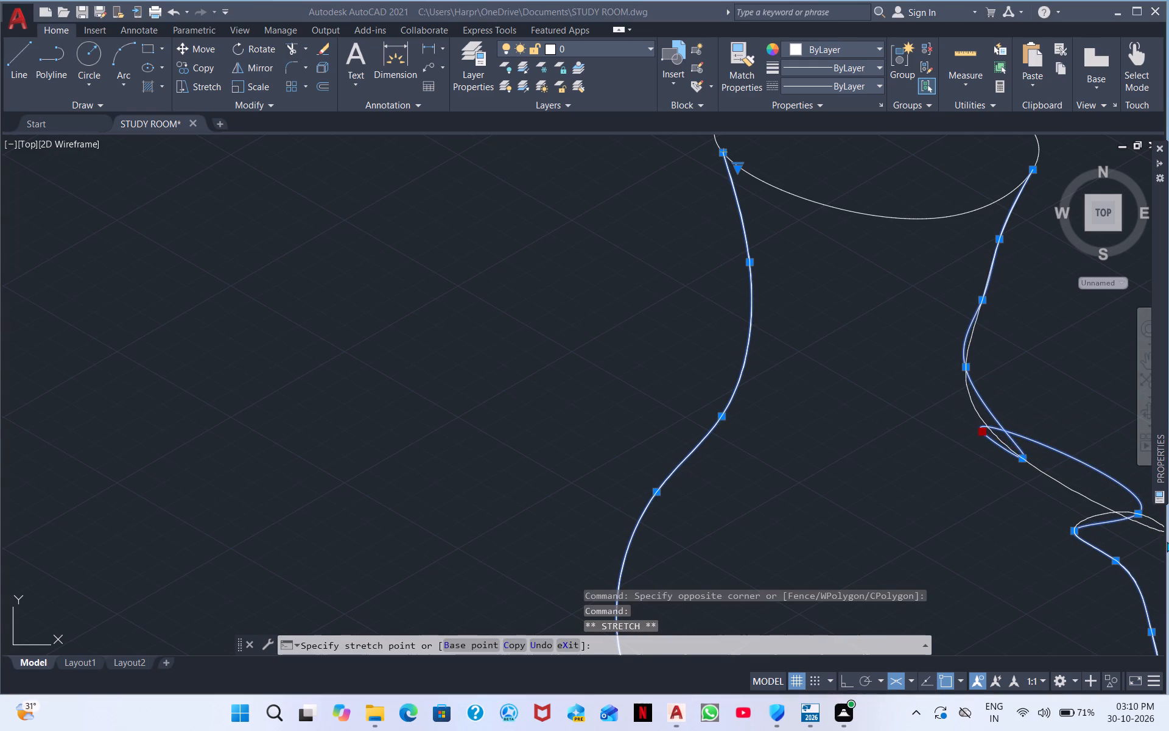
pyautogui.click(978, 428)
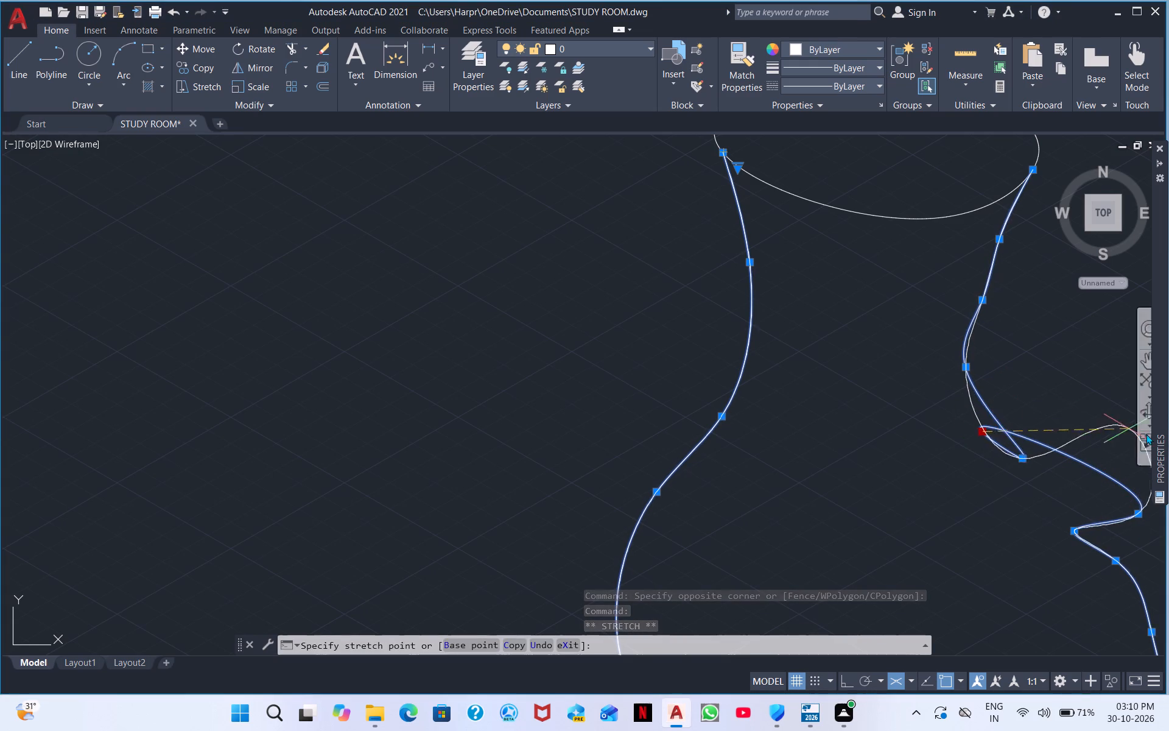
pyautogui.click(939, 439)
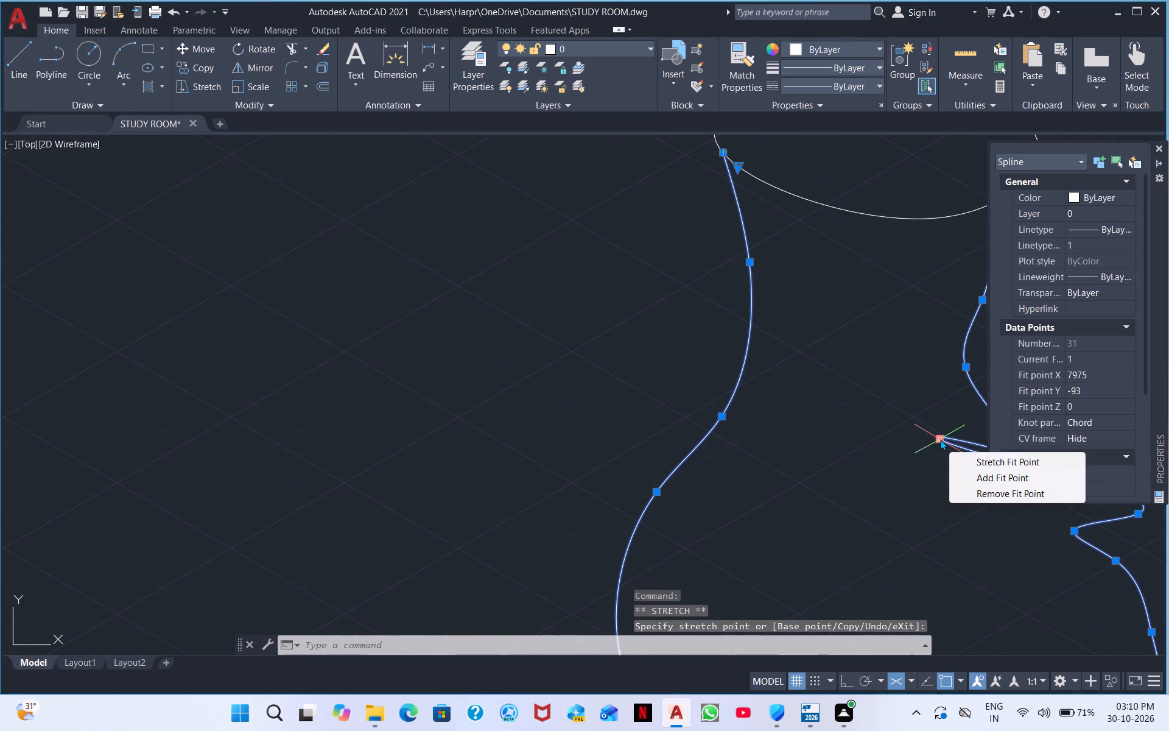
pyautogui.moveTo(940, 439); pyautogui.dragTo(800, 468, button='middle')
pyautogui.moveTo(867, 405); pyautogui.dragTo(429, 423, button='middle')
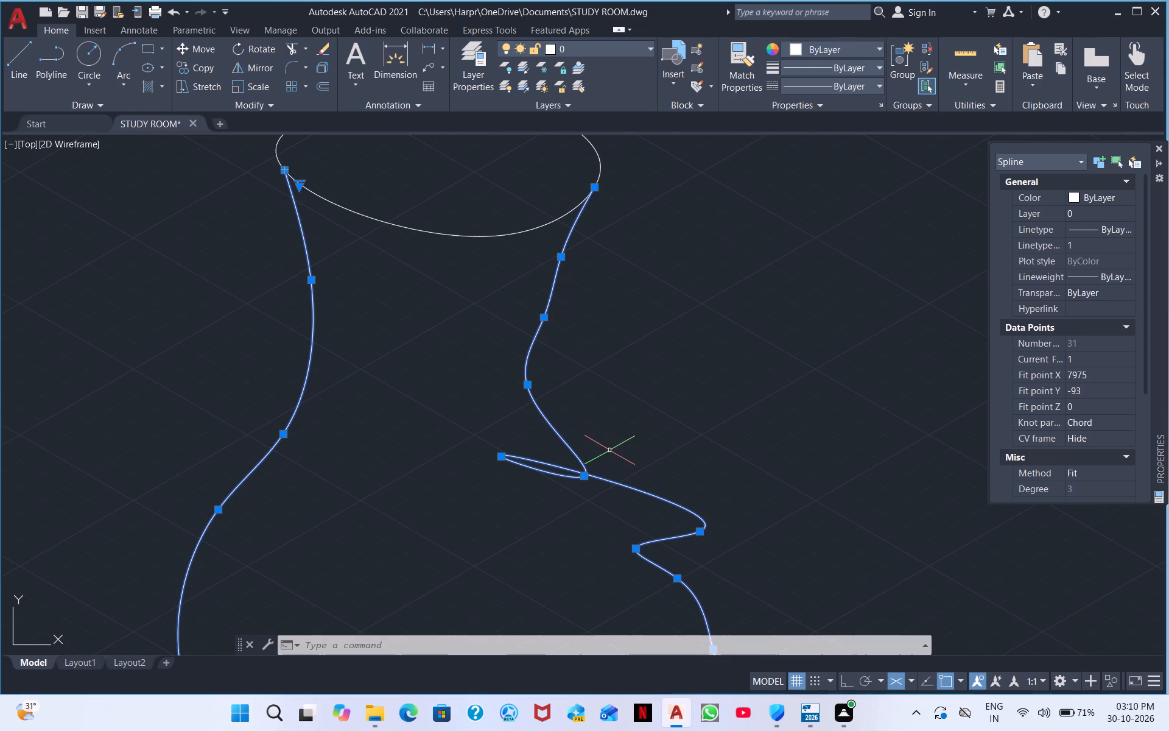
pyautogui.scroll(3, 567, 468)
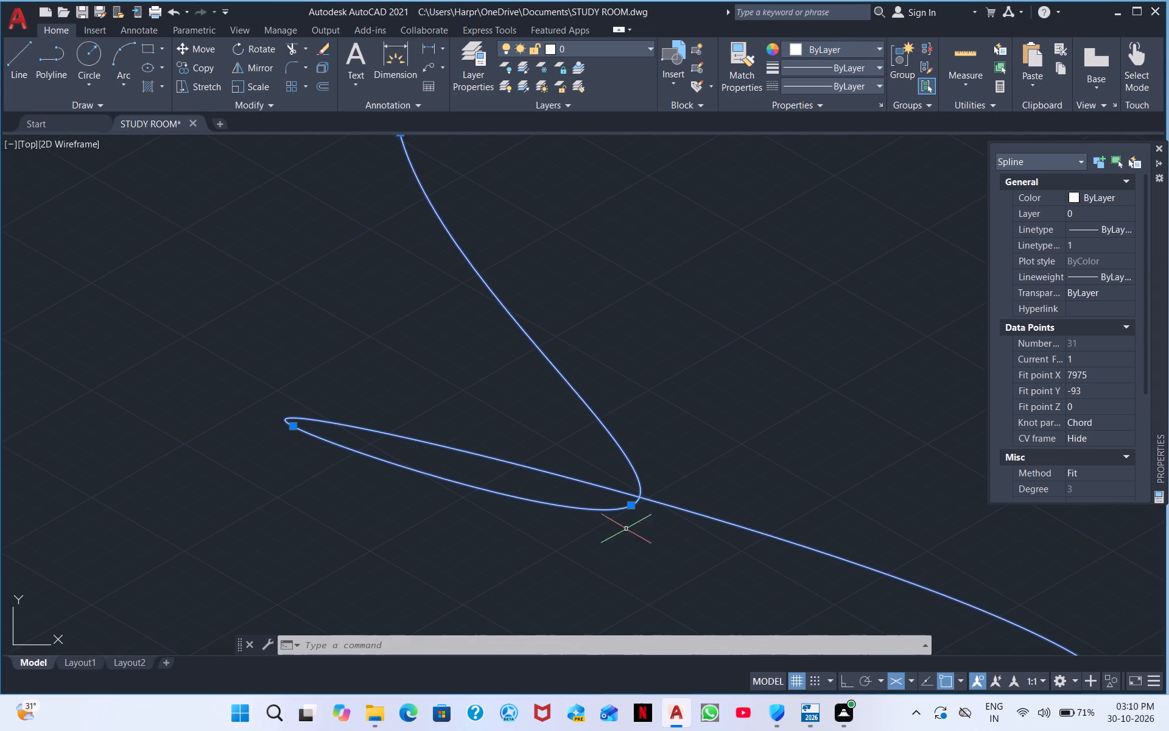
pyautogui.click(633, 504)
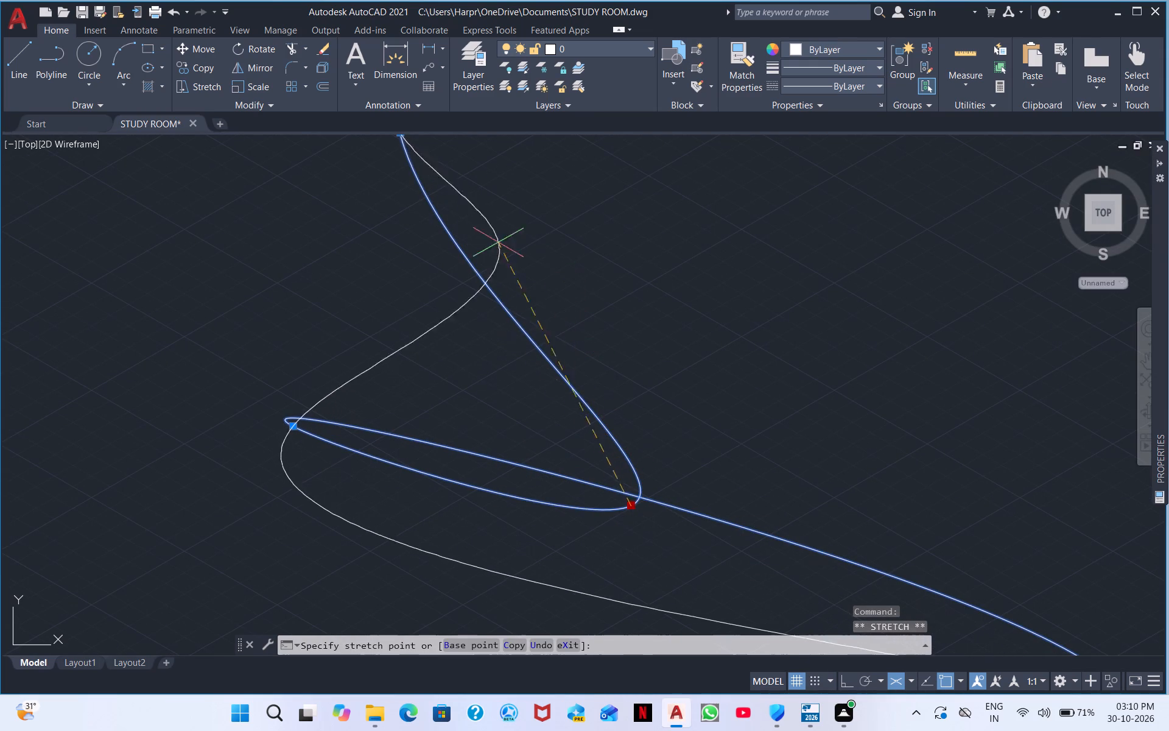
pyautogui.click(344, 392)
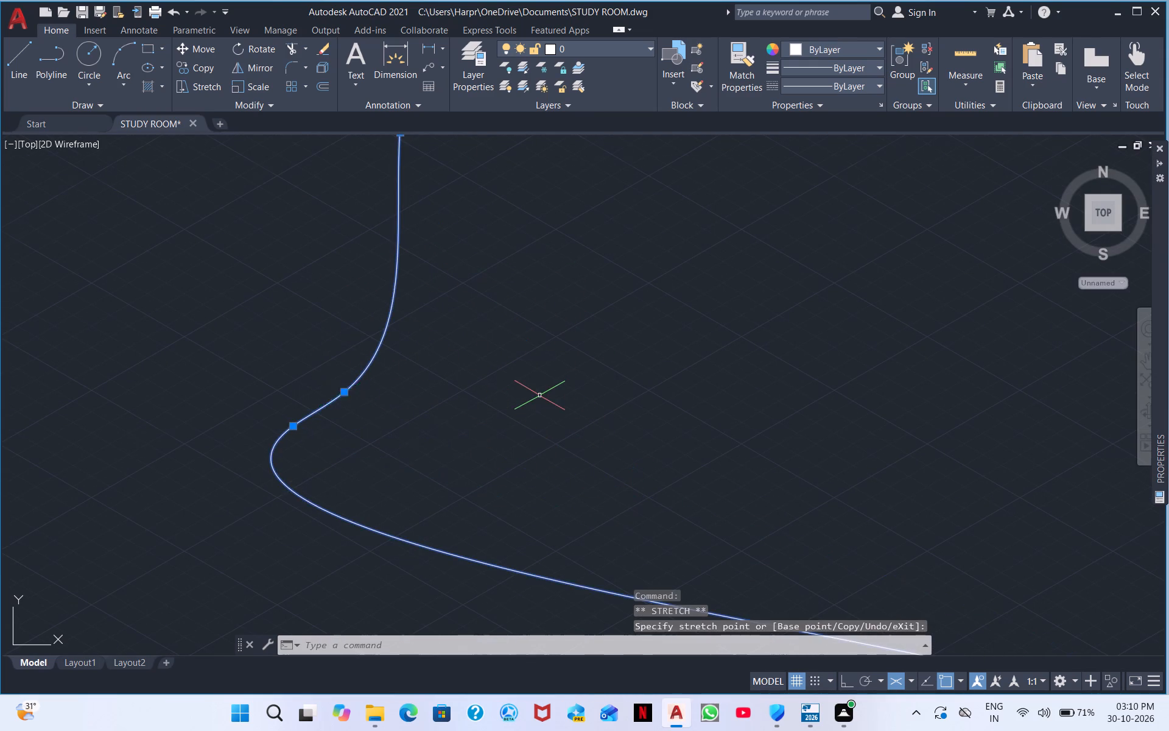
# Untangle the loop by stretching its upper fit point out under the neck and its lower one out onto the right shoulder.
pyautogui.scroll(-2, 539, 395)
pyautogui.moveTo(557, 410); pyautogui.dragTo(667, 398, button='middle')
pyautogui.scroll(-1, 644, 404)
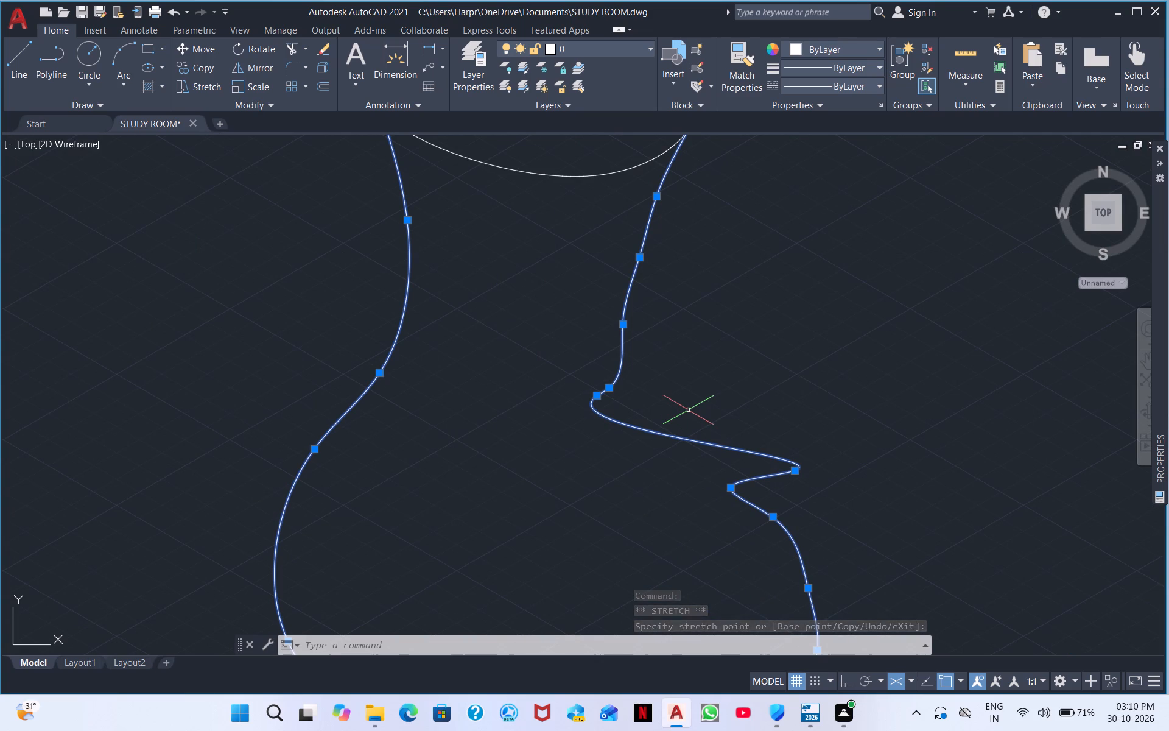
pyautogui.click(607, 390)
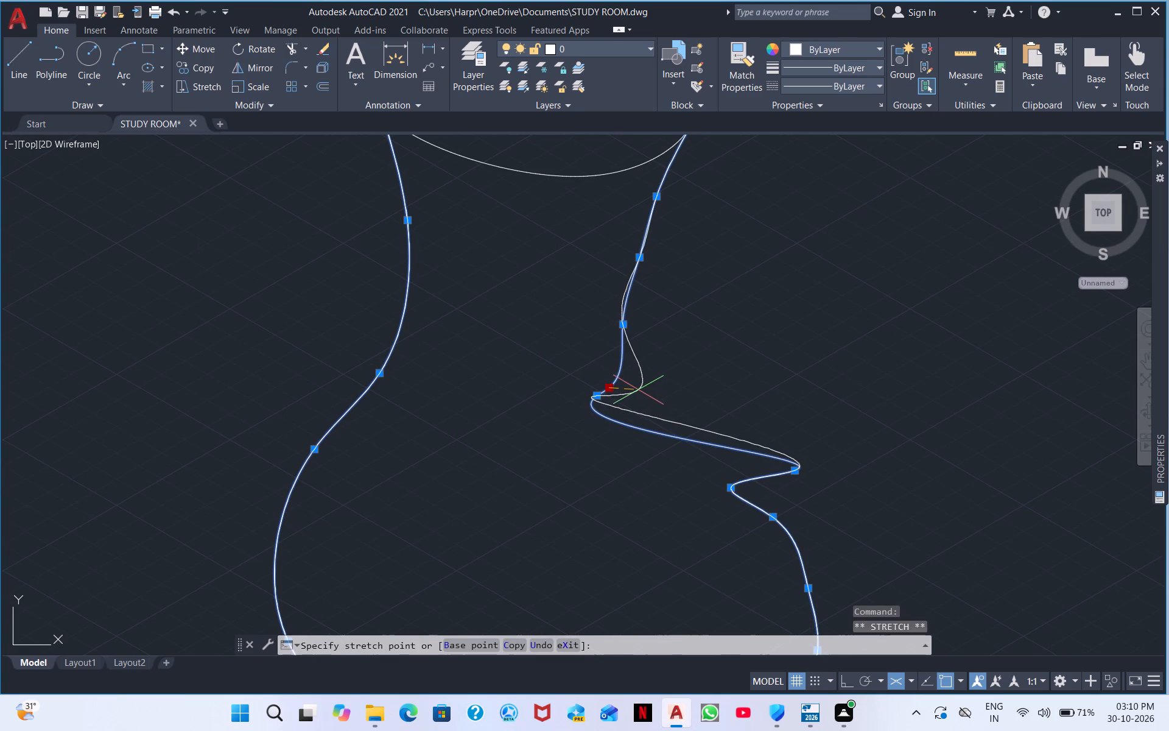
pyautogui.click(638, 390)
pyautogui.click(599, 394)
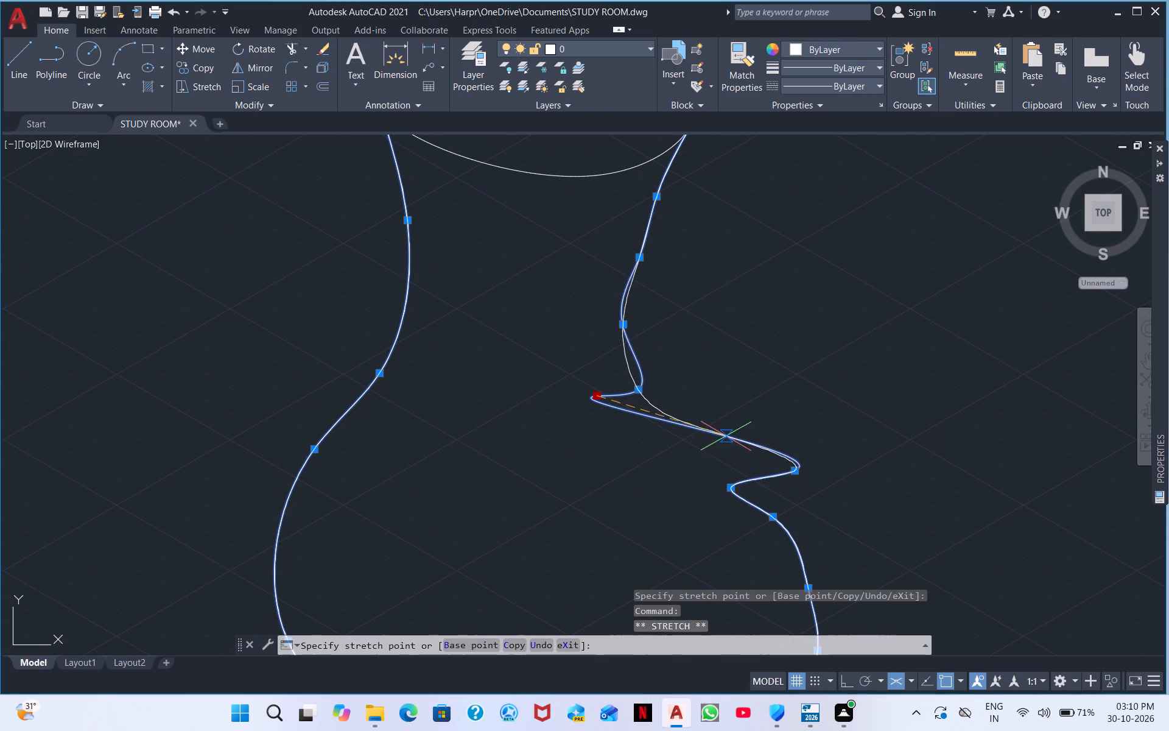
pyautogui.click(742, 437)
# Smooth the neck's right side by lowering its two middle fit points so the curve narrows gently toward the shoulder.
pyautogui.click(624, 325)
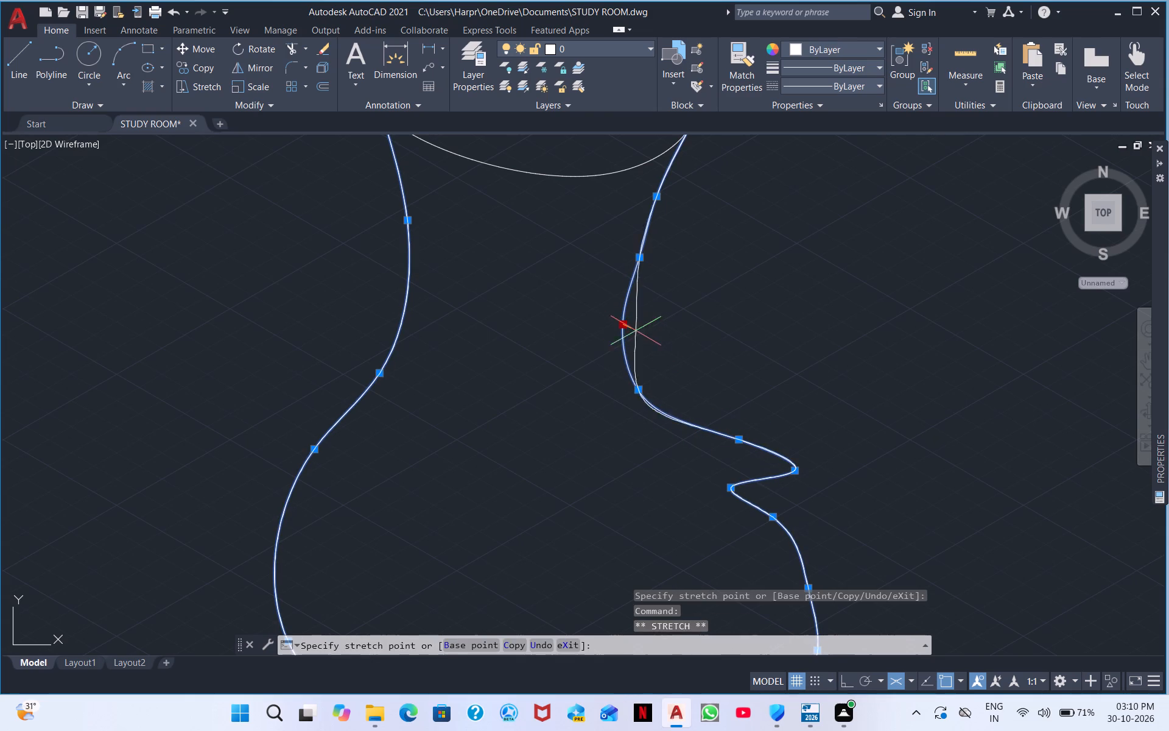
pyautogui.click(657, 337)
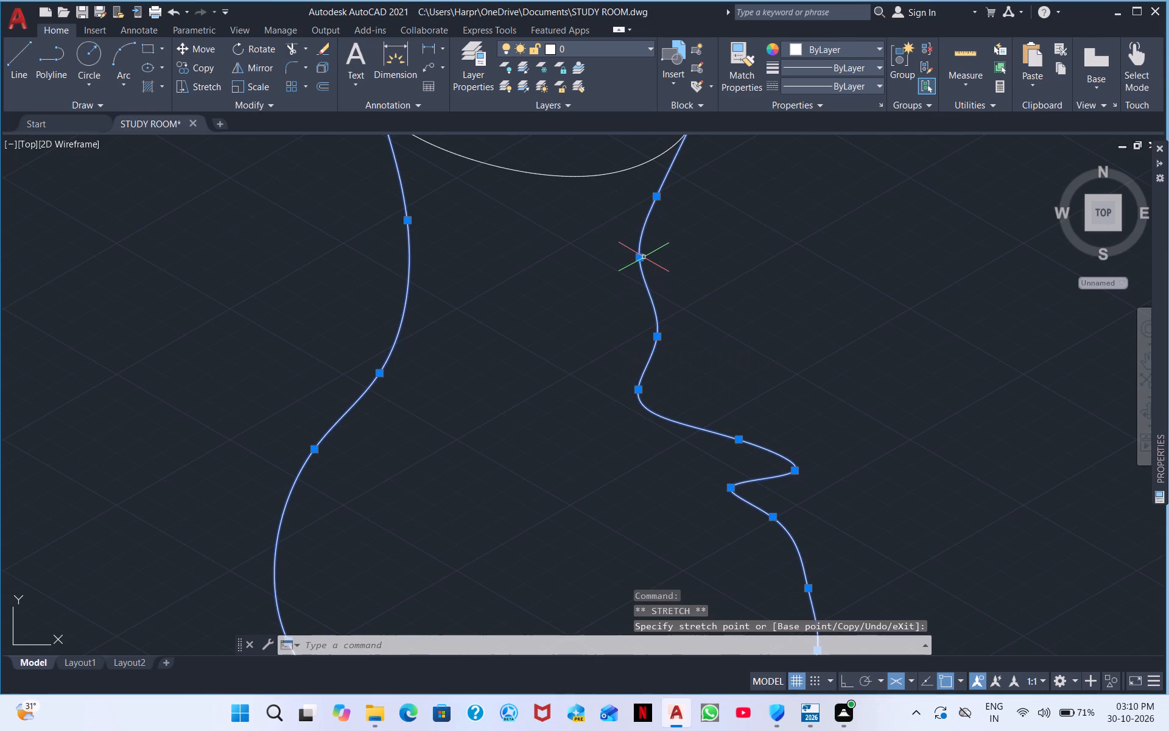
pyautogui.click(637, 257)
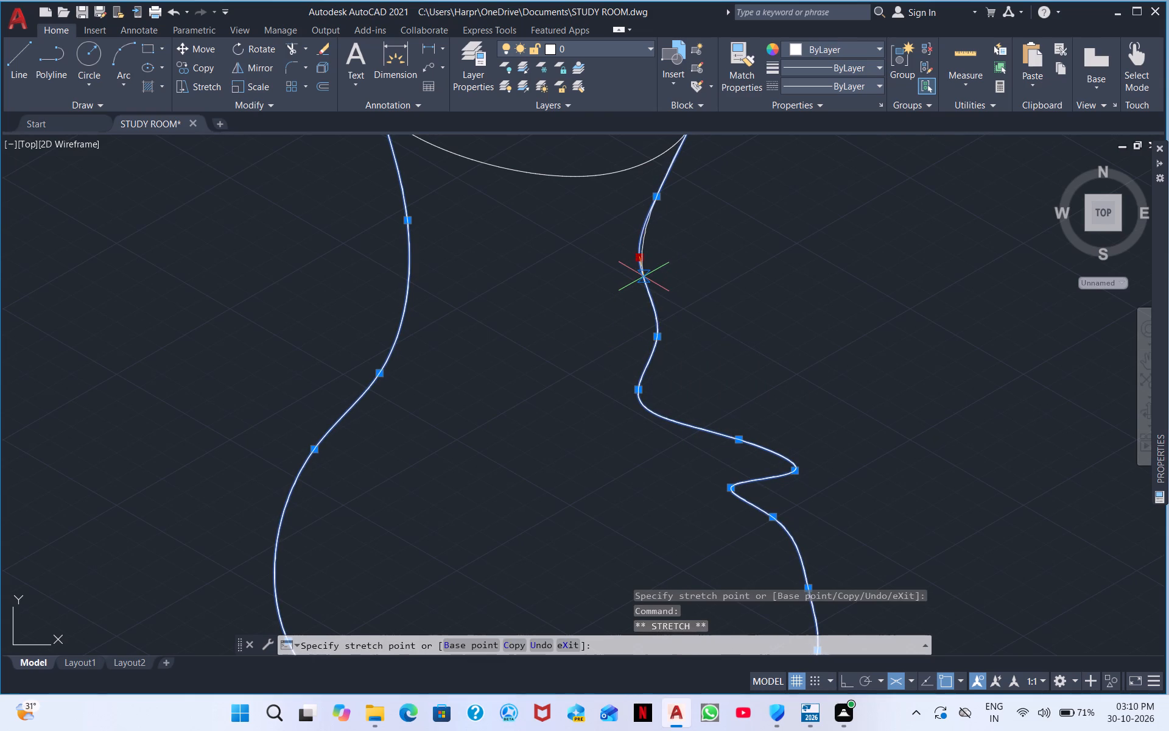
pyautogui.click(644, 277)
pyautogui.click(656, 339)
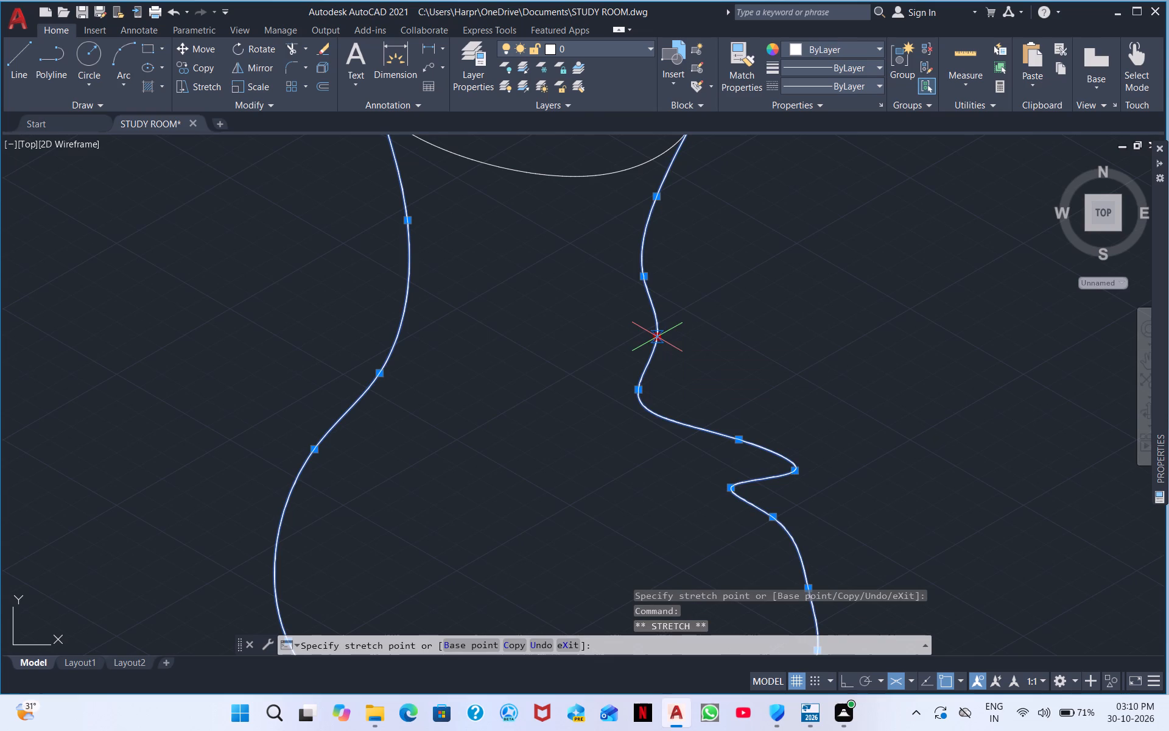
pyautogui.click(633, 348)
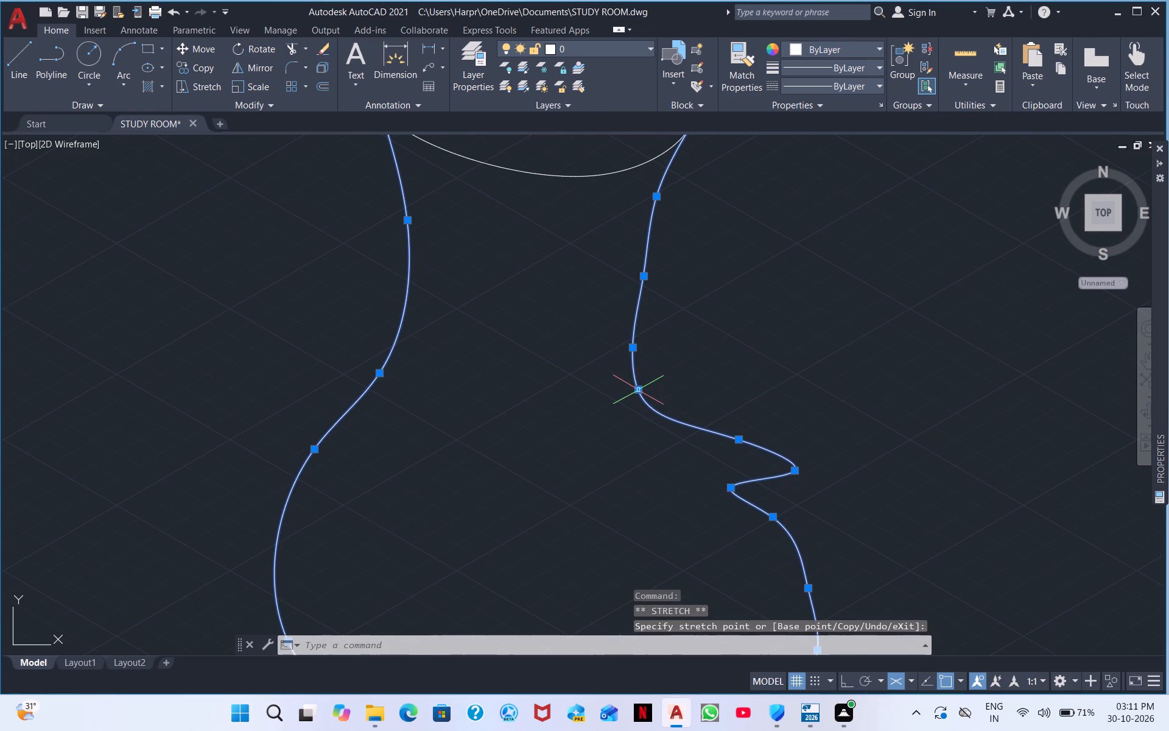
# Stretch the neck-base fit point and the one after it outward along the slope to form the vase's right shoulder.
pyautogui.click(639, 387)
pyautogui.click(743, 406)
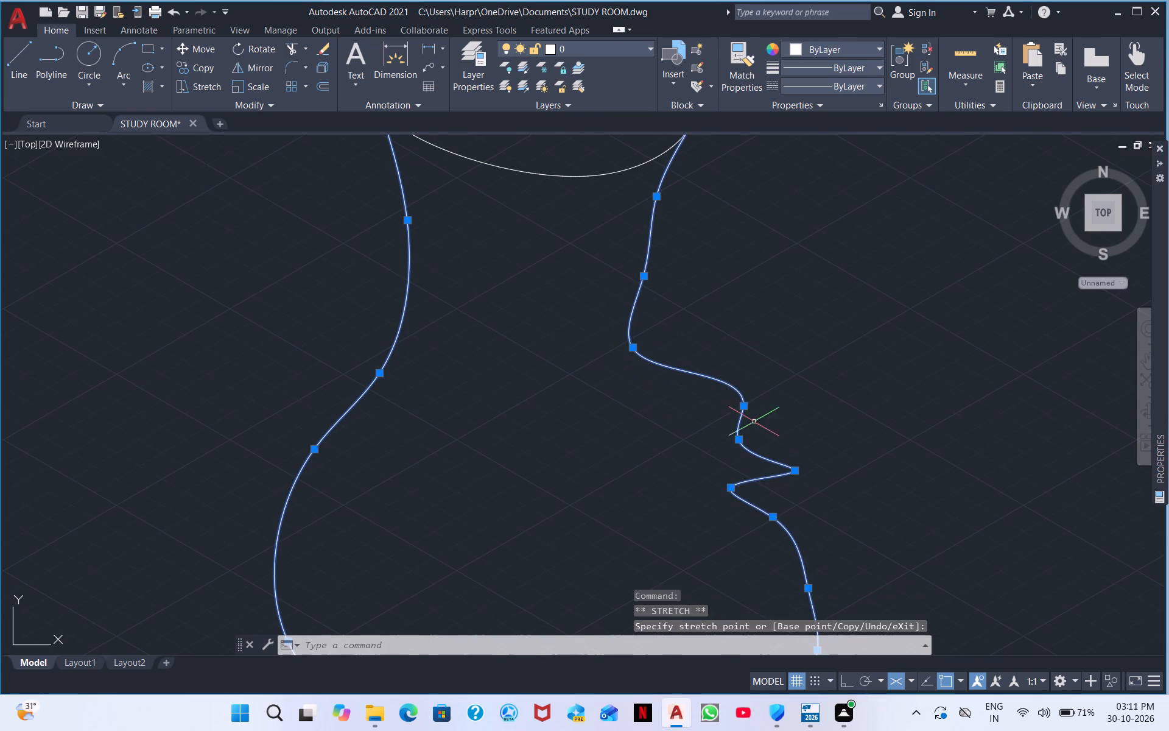
pyautogui.click(740, 440)
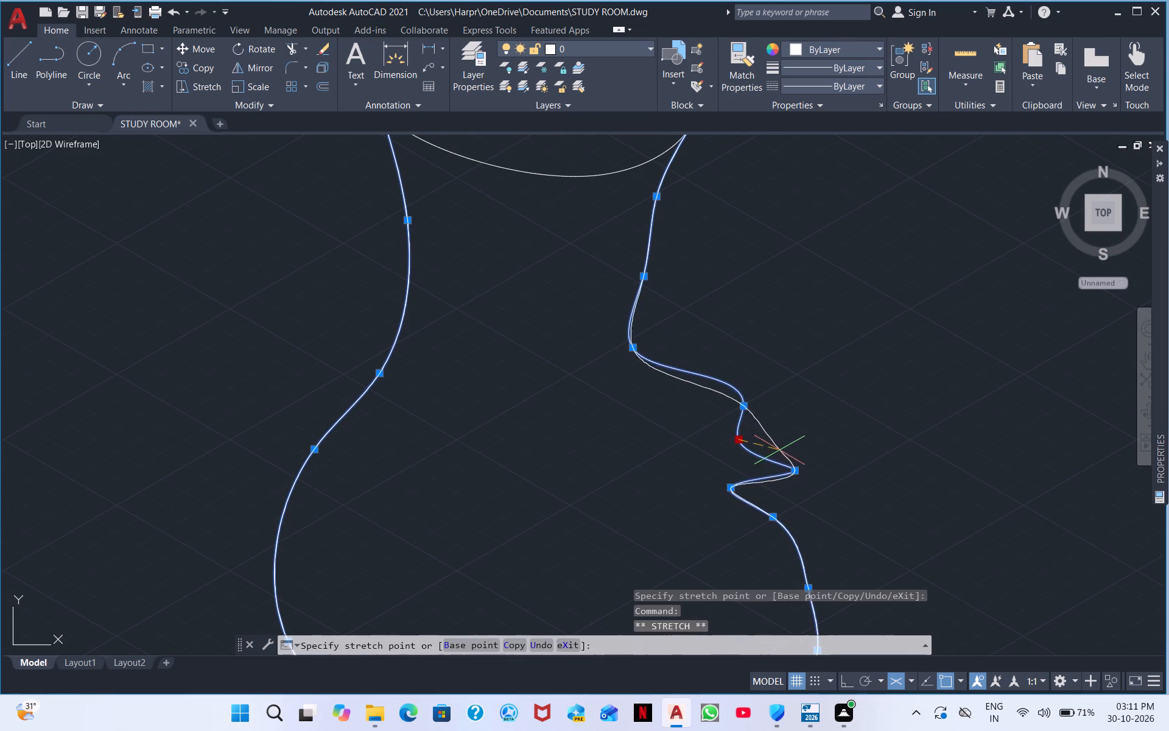
pyautogui.click(801, 456)
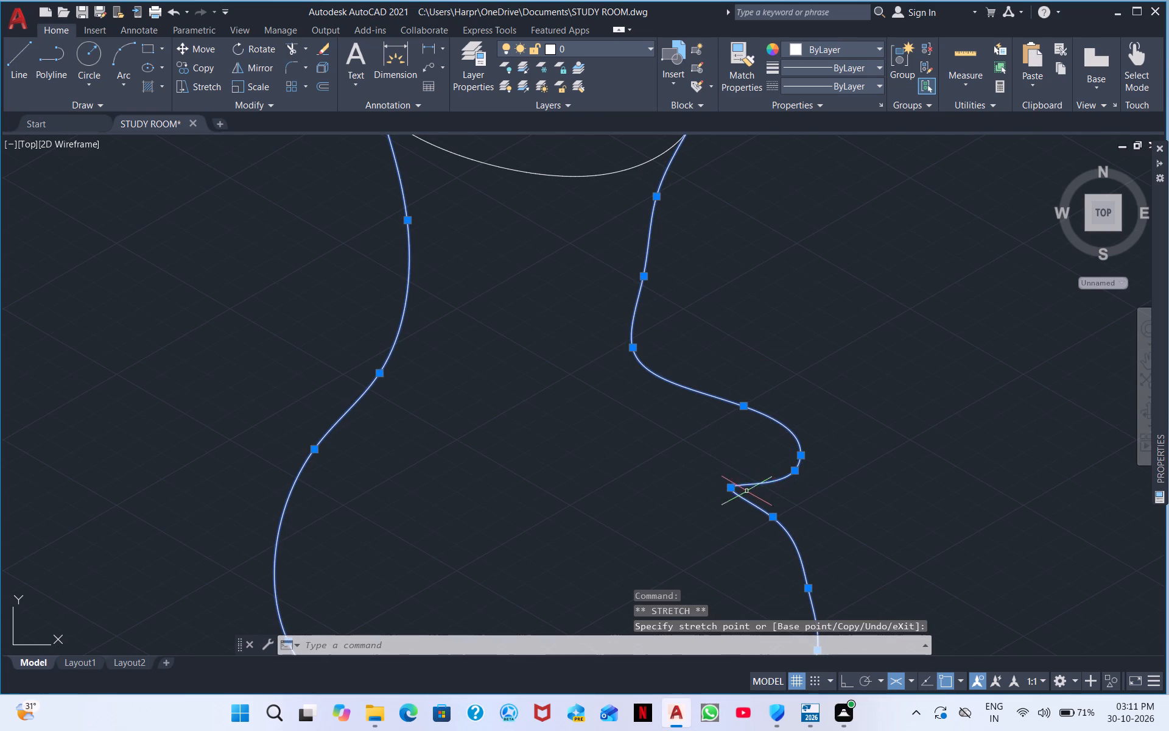
# Round the right shoulder's outer edge by stretching its fit points outward, with the lower ones going down toward the belly.
pyautogui.click(733, 487)
pyautogui.click(821, 536)
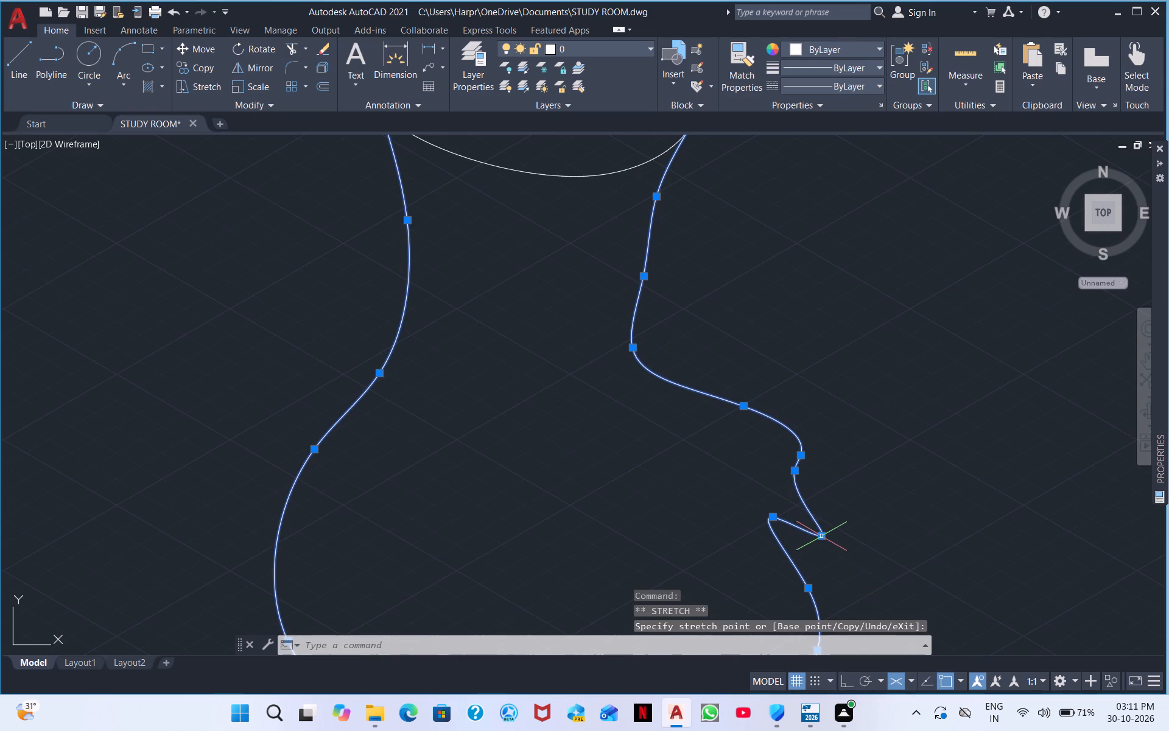
pyautogui.click(798, 473)
pyautogui.click(823, 481)
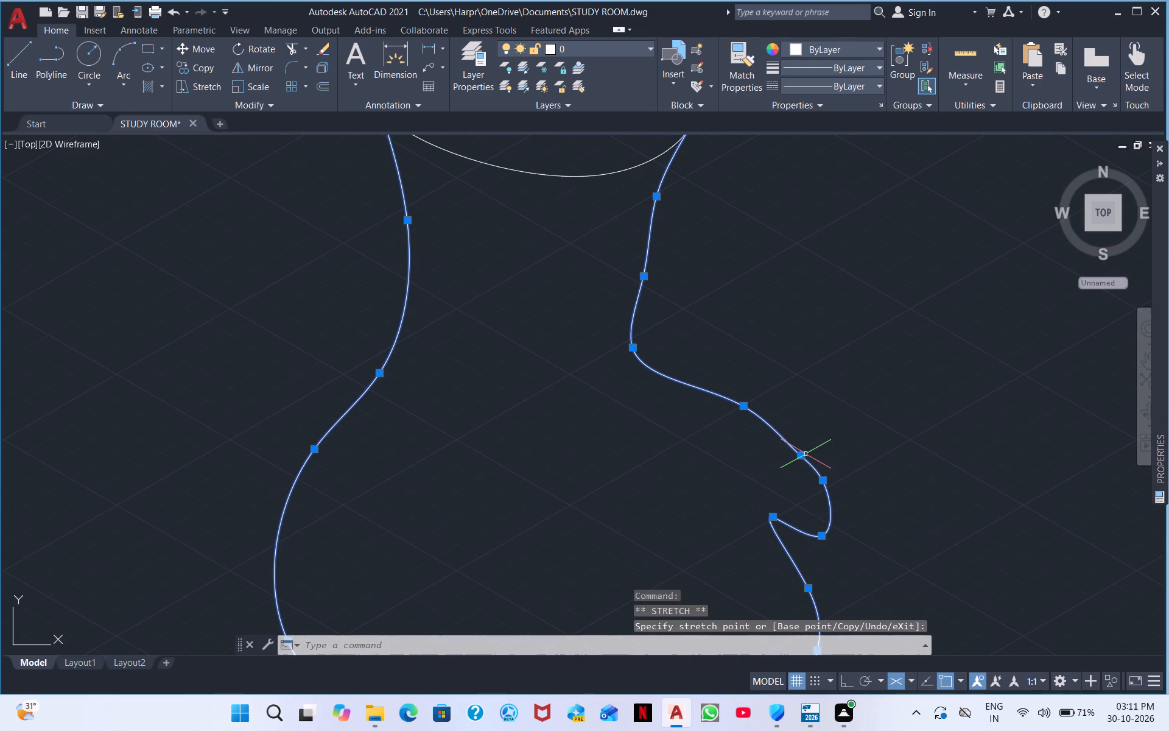
pyautogui.click(803, 454)
pyautogui.moveTo(803, 454); pyautogui.dragTo(810, 450)
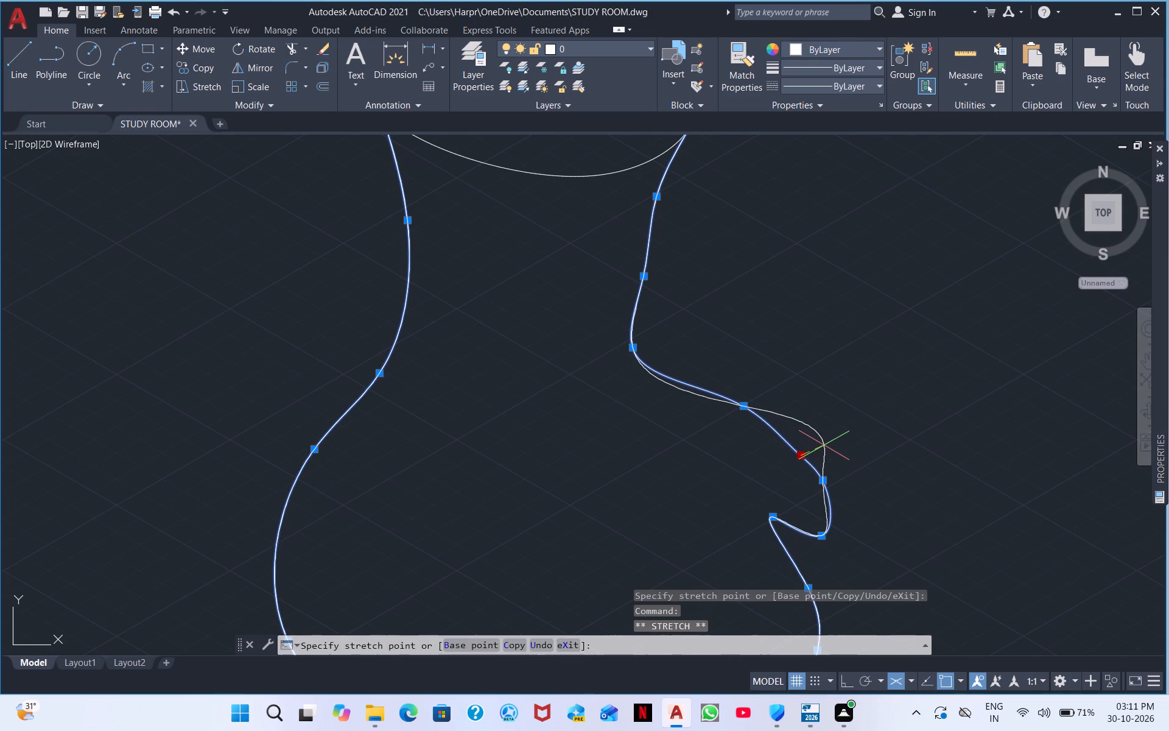
pyautogui.click(824, 445)
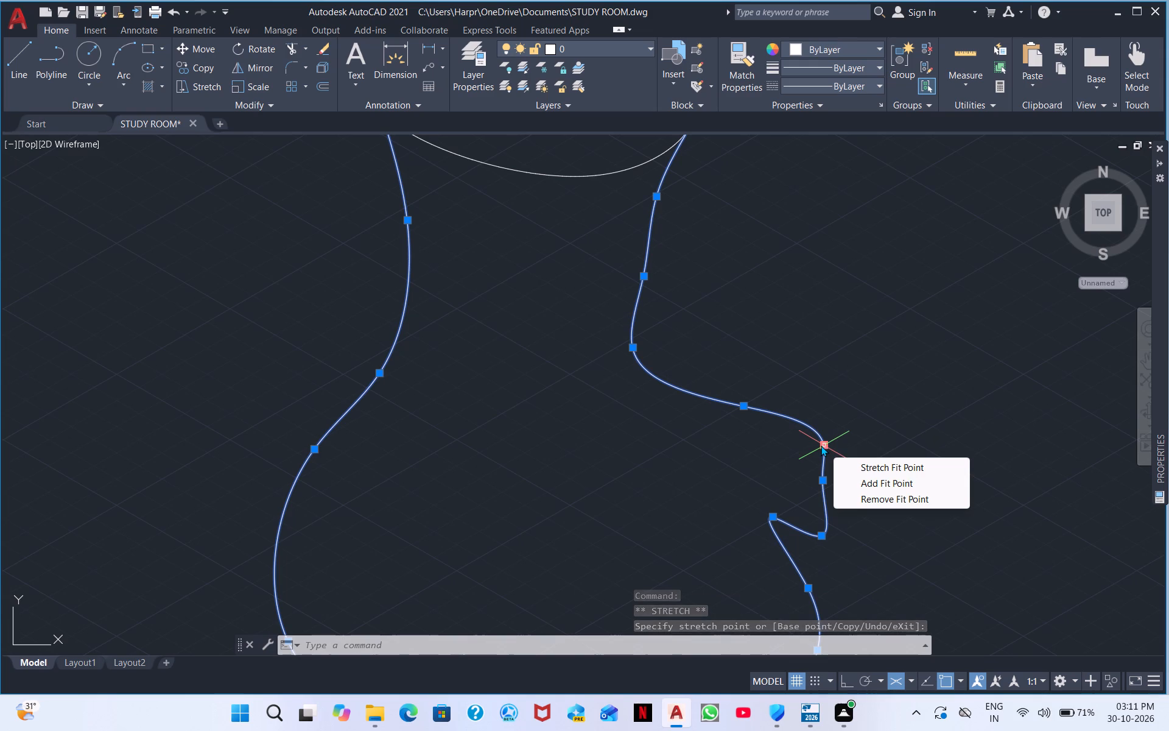
pyautogui.click(823, 481)
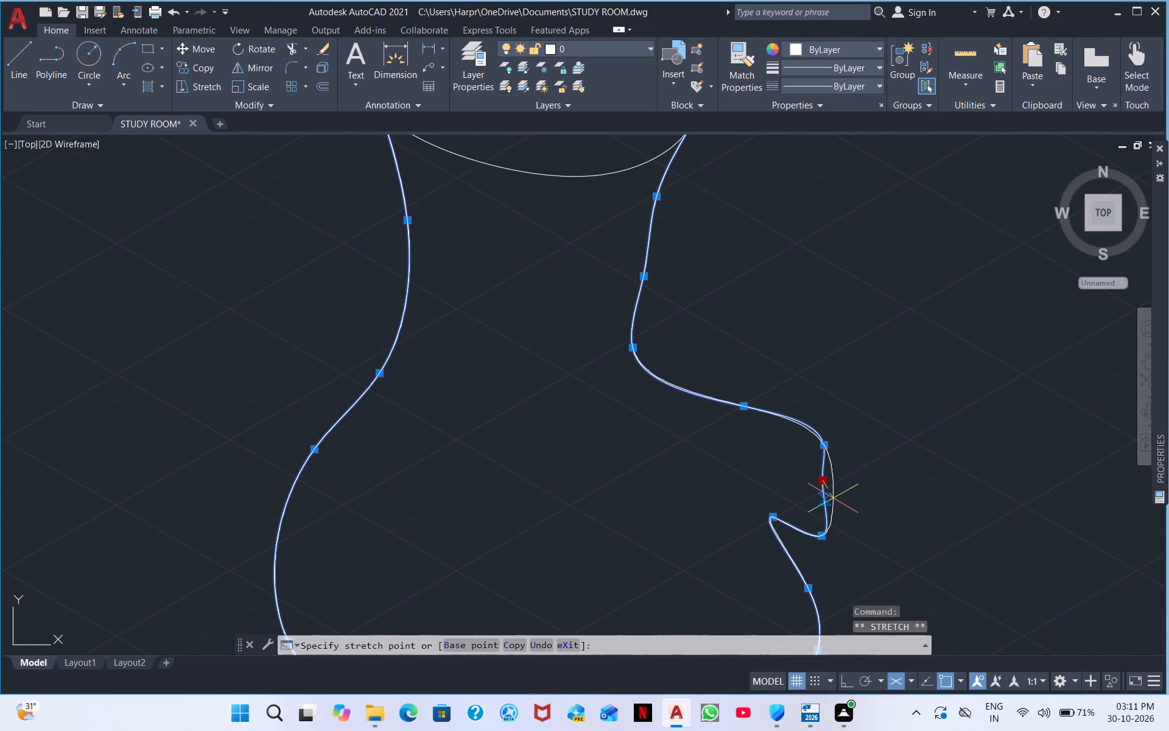
pyautogui.click(833, 498)
# Fill out the notch below the vase's right shoulder by stretching its inner fit point down and outward, plus the two points above it outward.
pyautogui.moveTo(839, 506); pyautogui.dragTo(786, 380, button='middle')
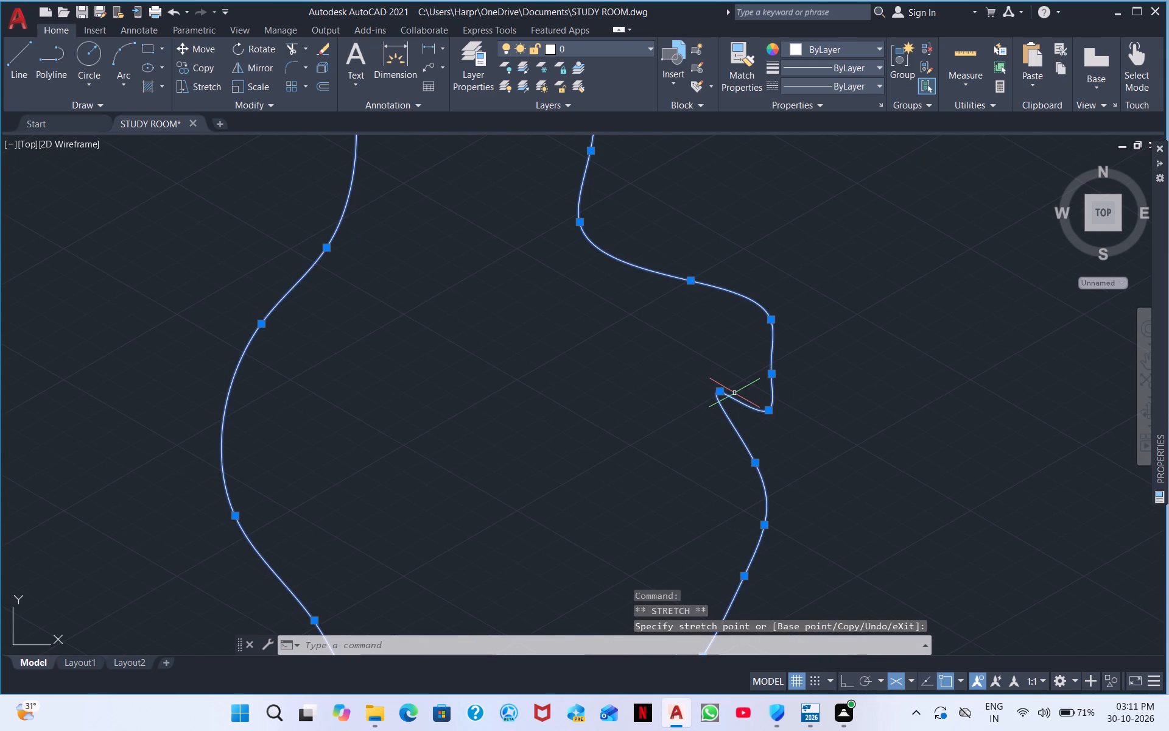
pyautogui.click(721, 387)
pyautogui.click(729, 373)
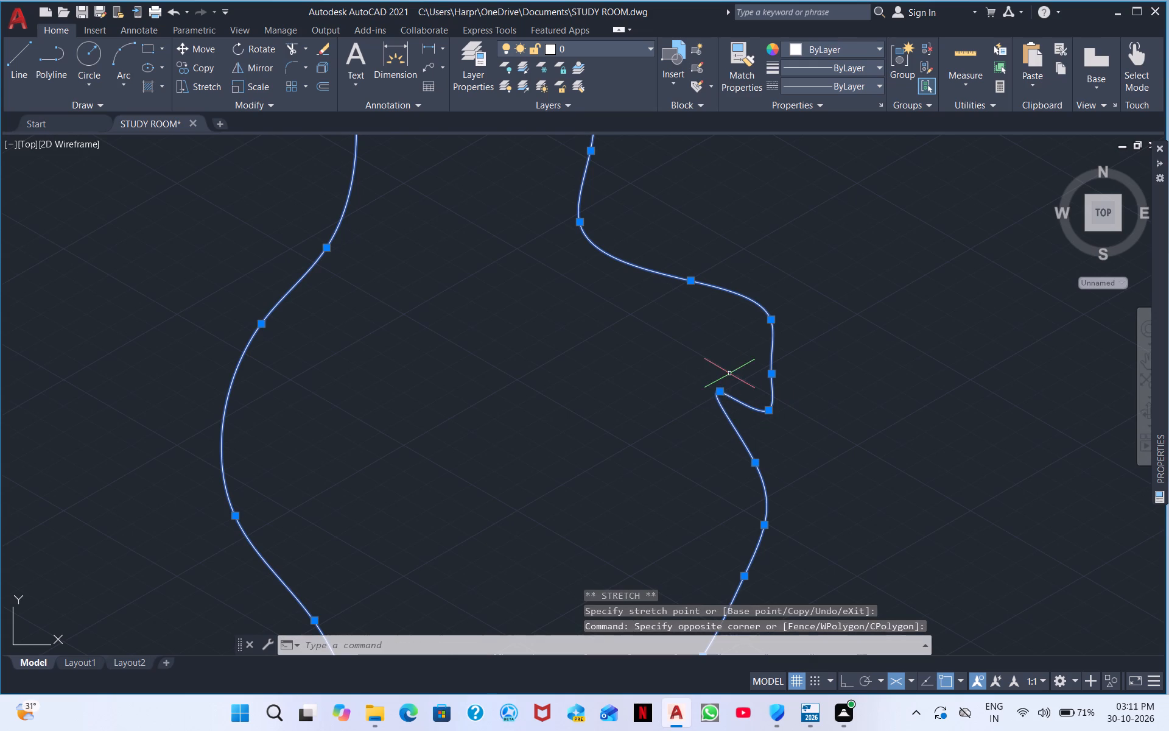
pyautogui.click(720, 389)
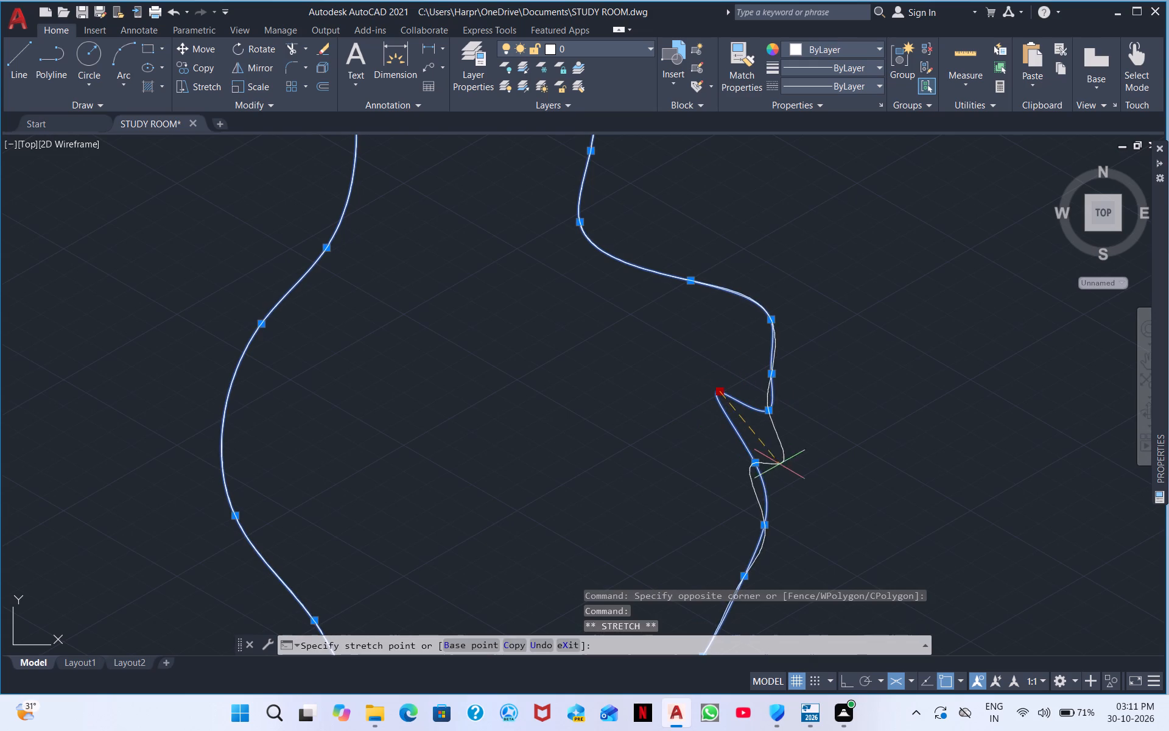
pyautogui.click(788, 467)
pyautogui.click(768, 412)
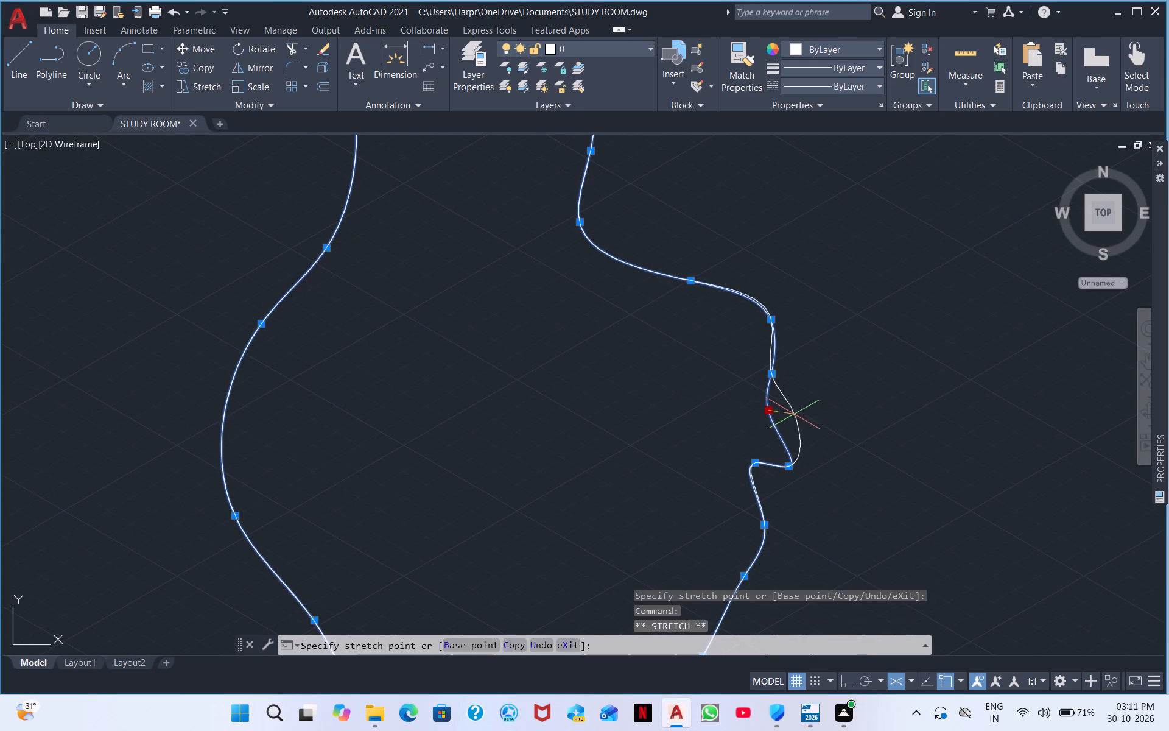
pyautogui.click(796, 416)
pyautogui.click(771, 373)
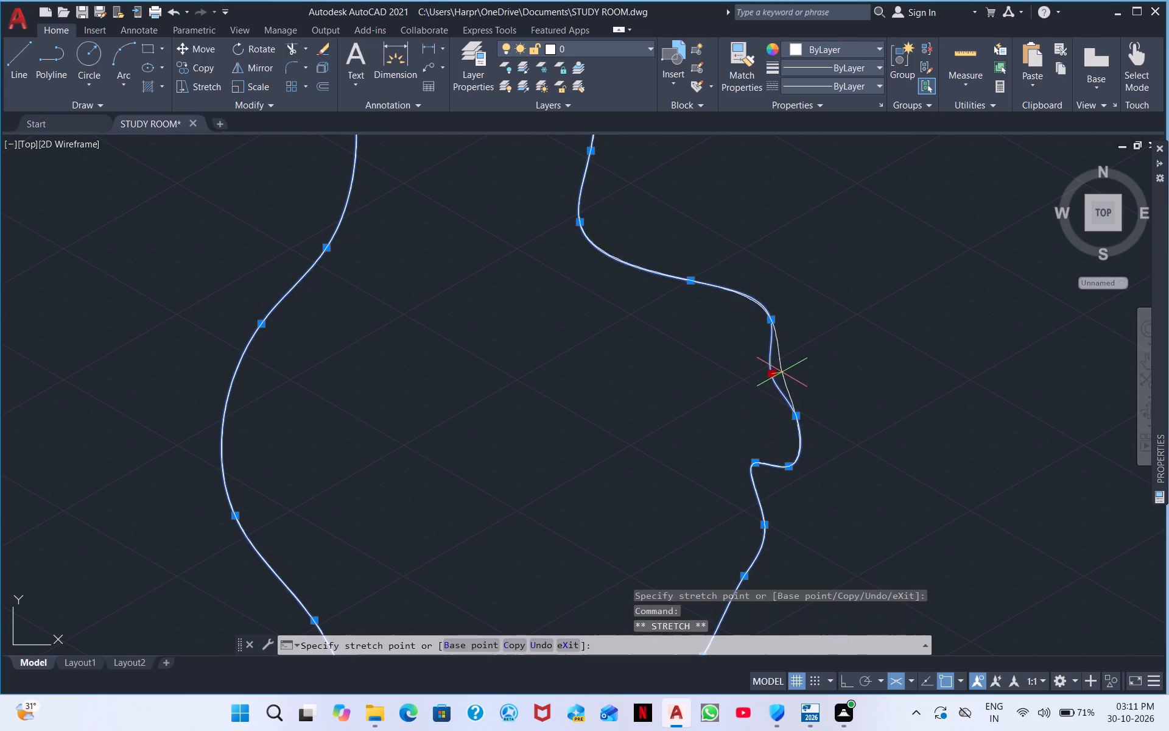
pyautogui.click(796, 376)
# Extend the vase's rounded right belly downward by stretching the four fit points around the remaining notch down and outward.
pyautogui.scroll(-3, 785, 423)
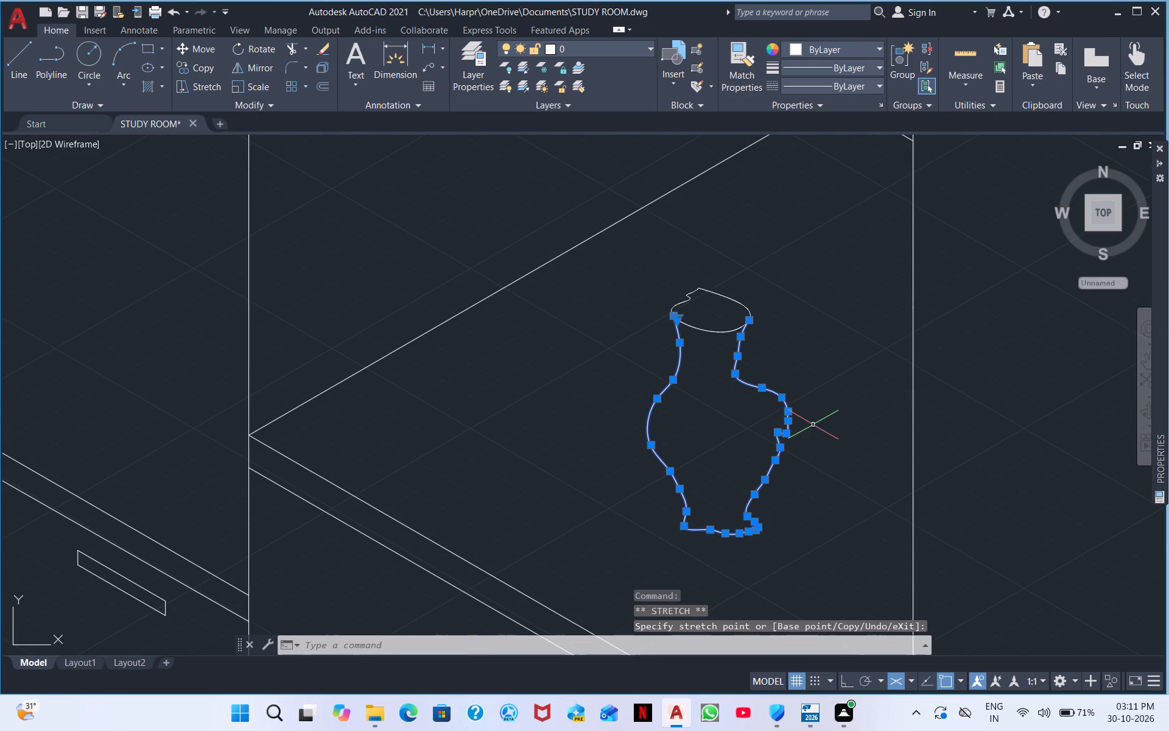
pyautogui.scroll(3, 777, 453)
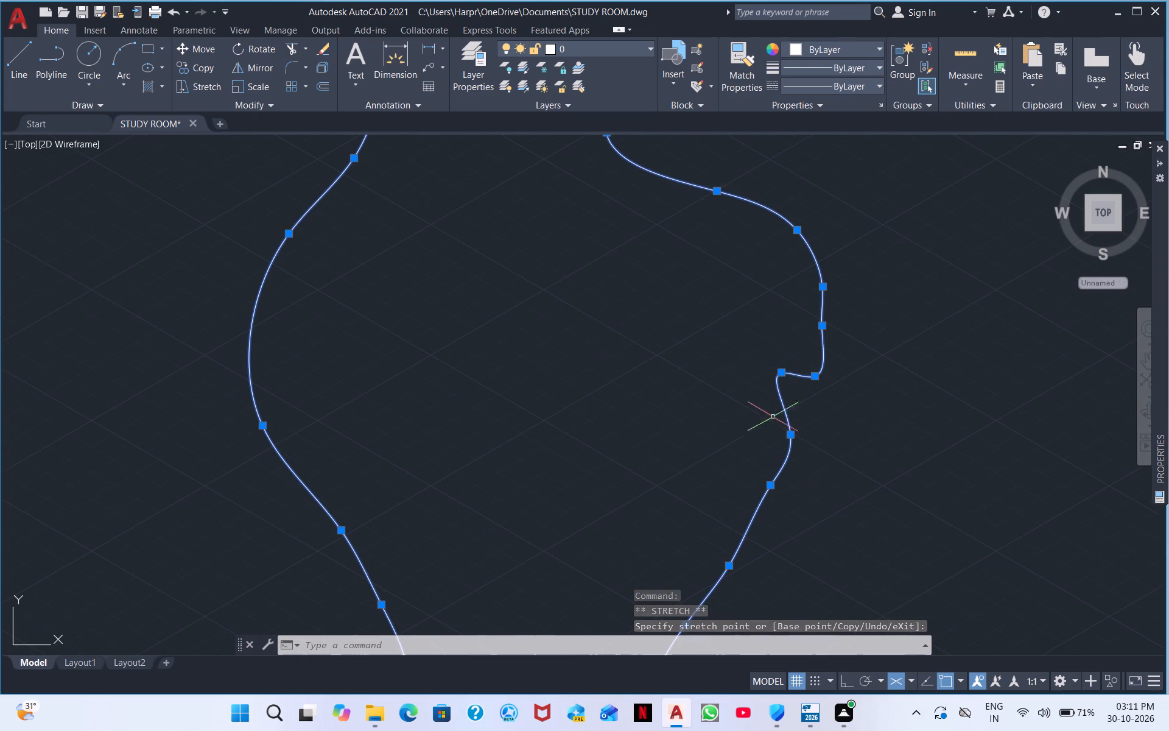
pyautogui.click(784, 372)
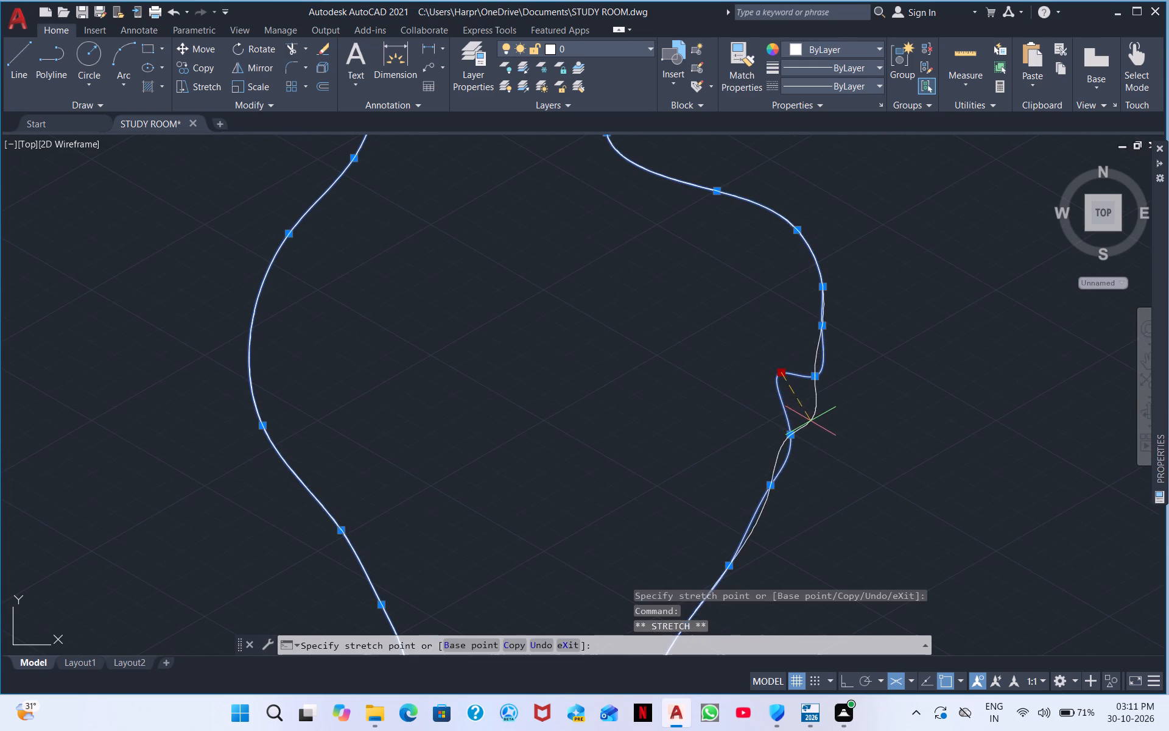
pyautogui.click(810, 421)
pyautogui.click(815, 376)
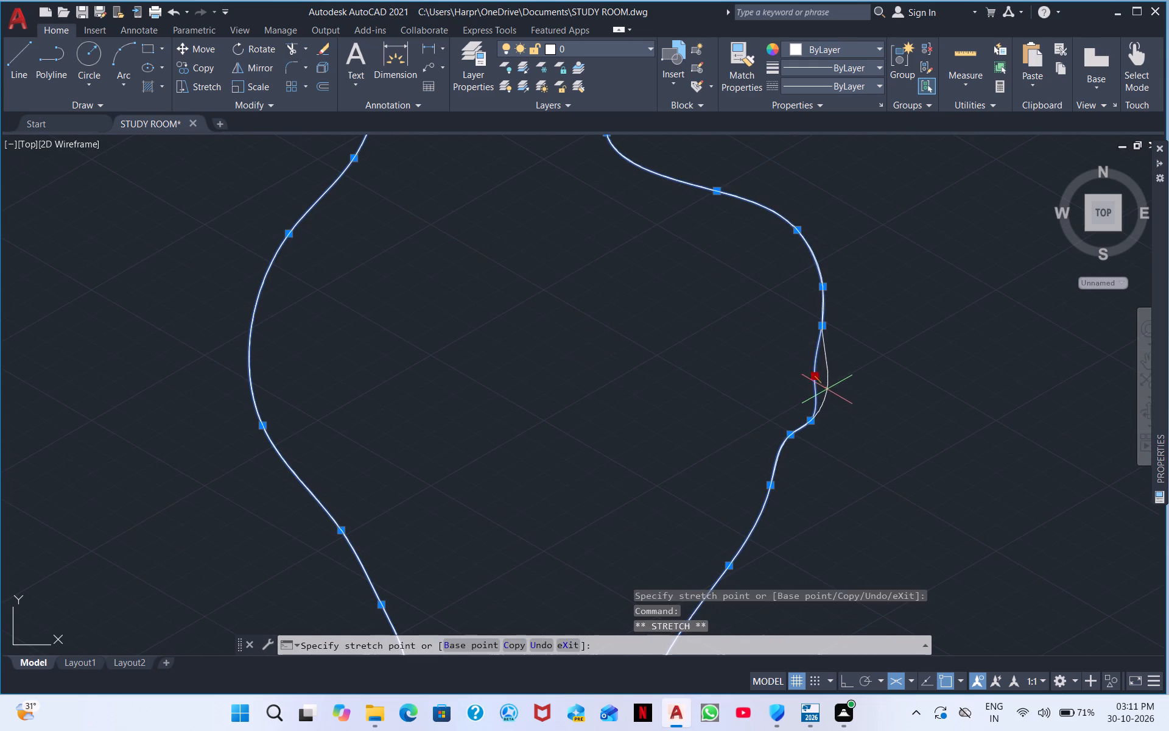
pyautogui.click(827, 392)
pyautogui.click(793, 434)
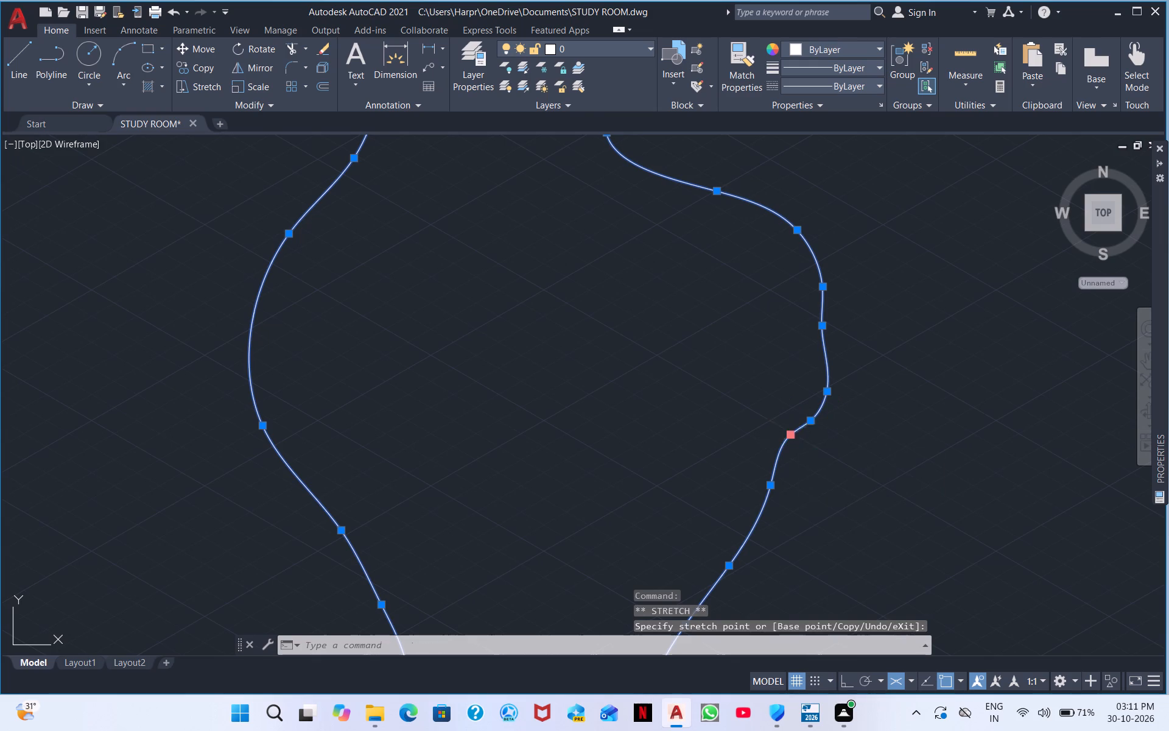
pyautogui.click(801, 462)
pyautogui.click(809, 421)
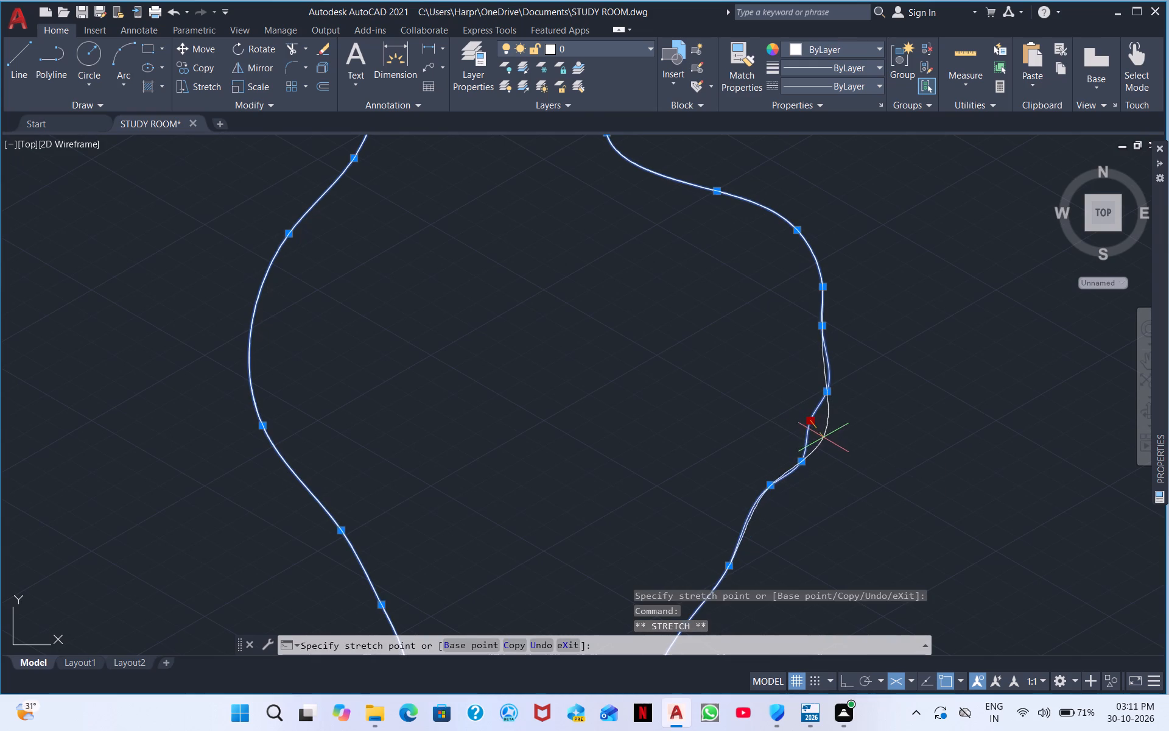
pyautogui.click(825, 439)
# Bulge the upper right belly by stretching the two fit points just below the shoulder slightly outward.
pyautogui.click(823, 323)
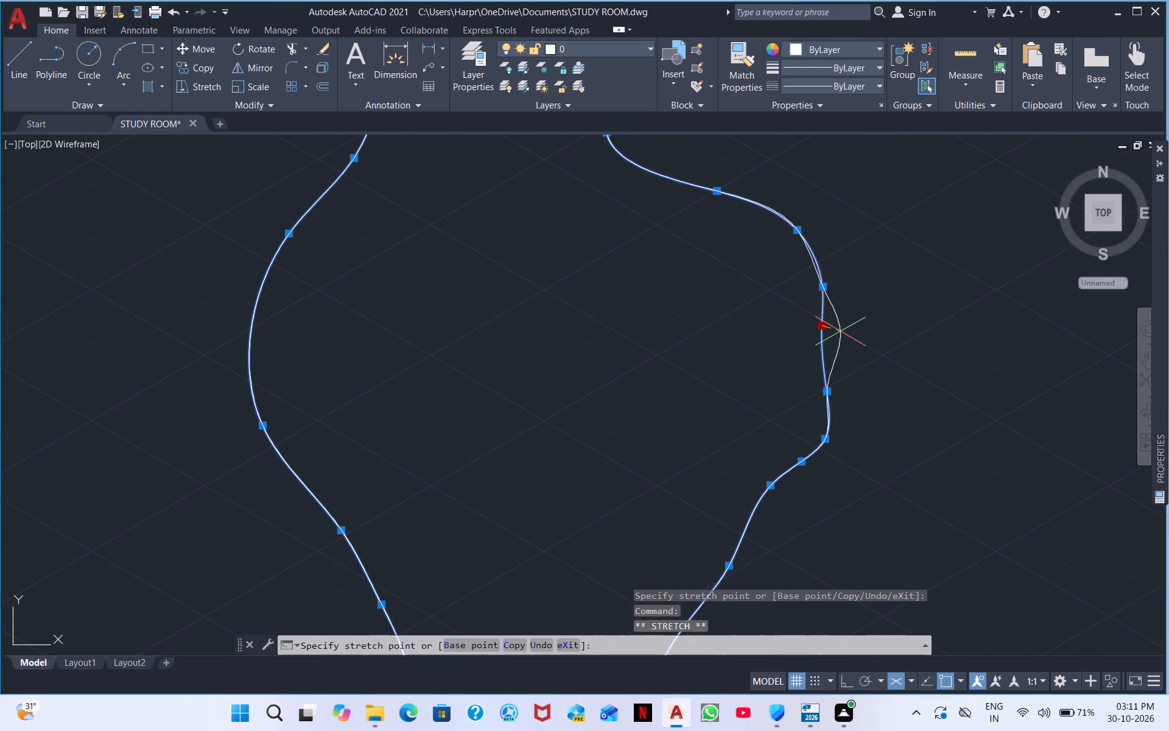
pyautogui.click(841, 333)
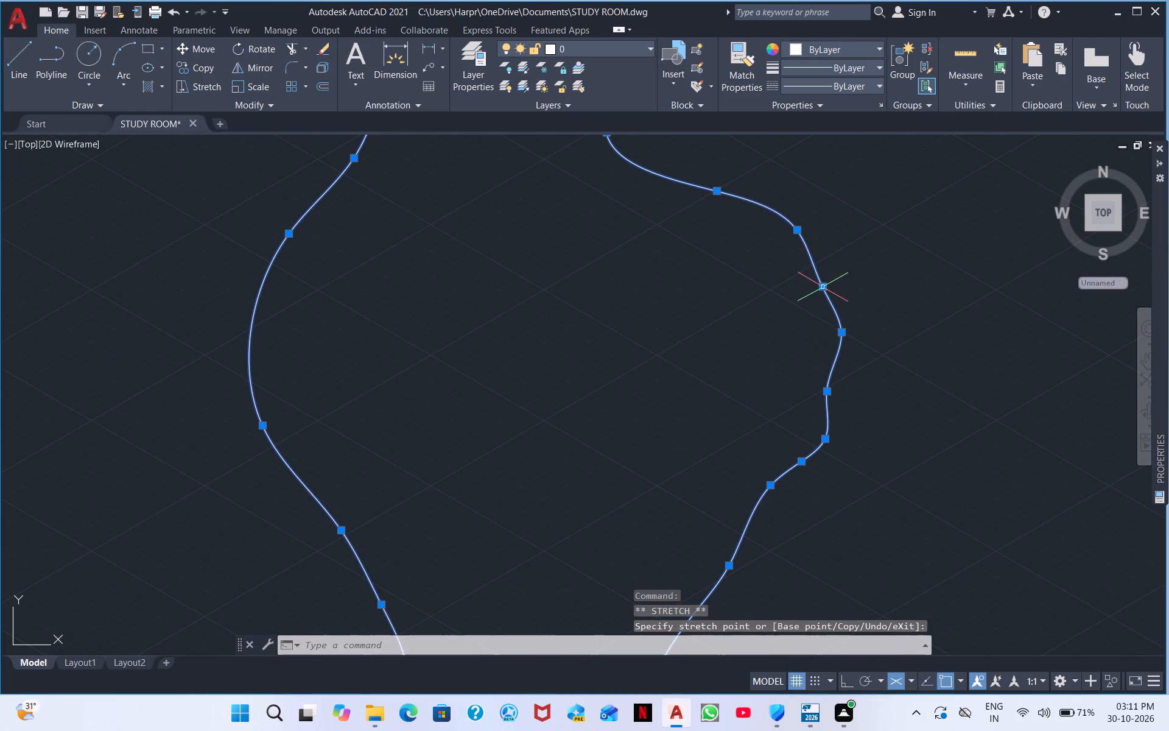
pyautogui.click(823, 287)
pyautogui.click(834, 284)
# Widen the vase's left shoulder and belly by stretching the fit point below the neck and the one beneath it outward.
pyautogui.scroll(-2, 836, 361)
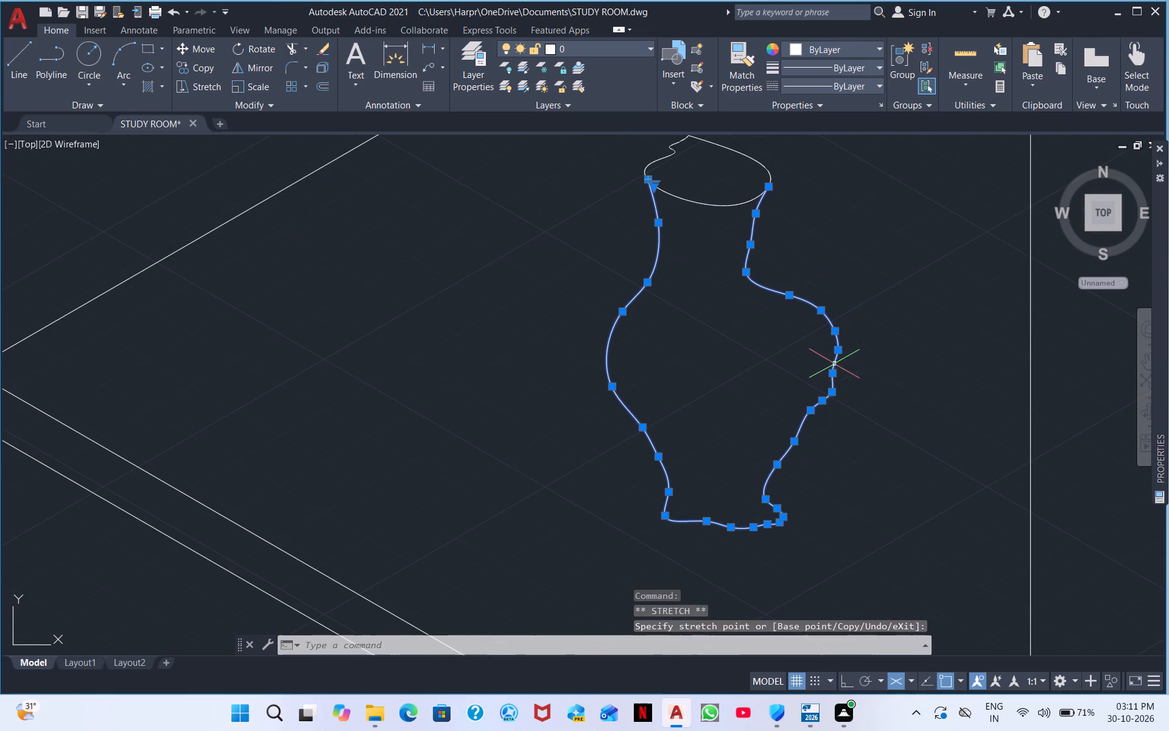
pyautogui.click(623, 308)
pyautogui.click(600, 308)
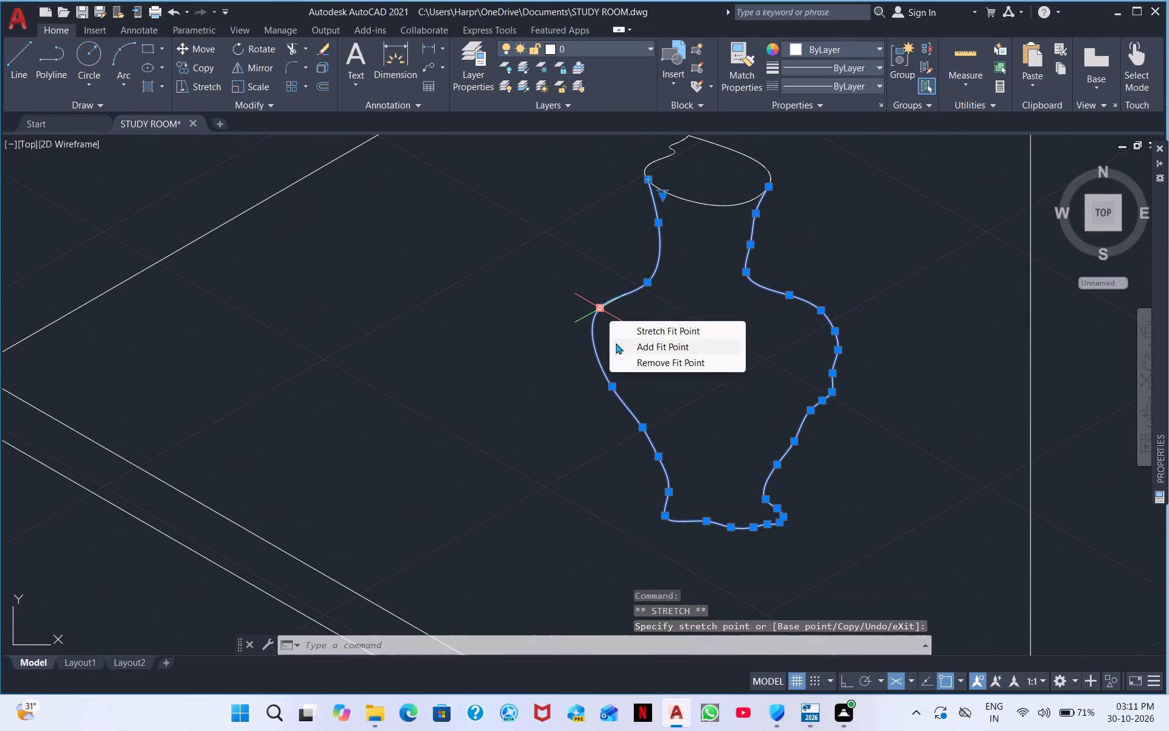
pyautogui.click(613, 381)
pyautogui.click(625, 373)
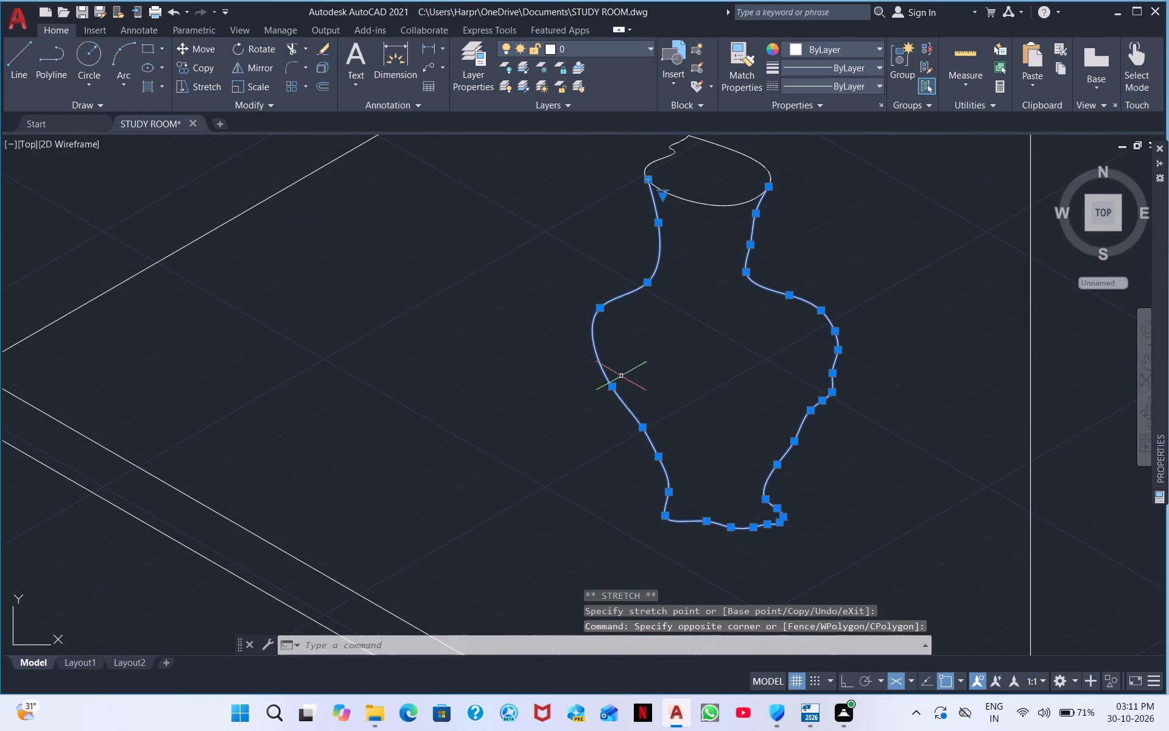
pyautogui.click(610, 385)
pyautogui.click(603, 398)
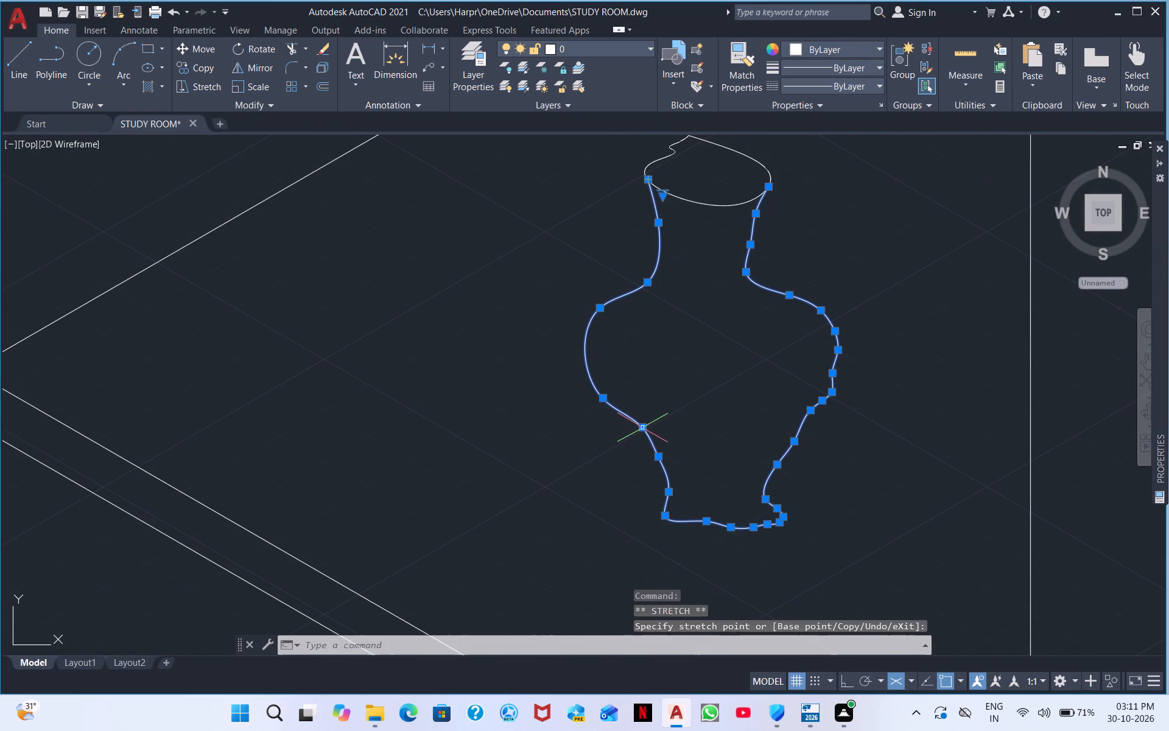
# Round the lower left body by stretching its two fit points above the base down and outward, and the belly point further outward.
pyautogui.click(642, 428)
pyautogui.click(633, 445)
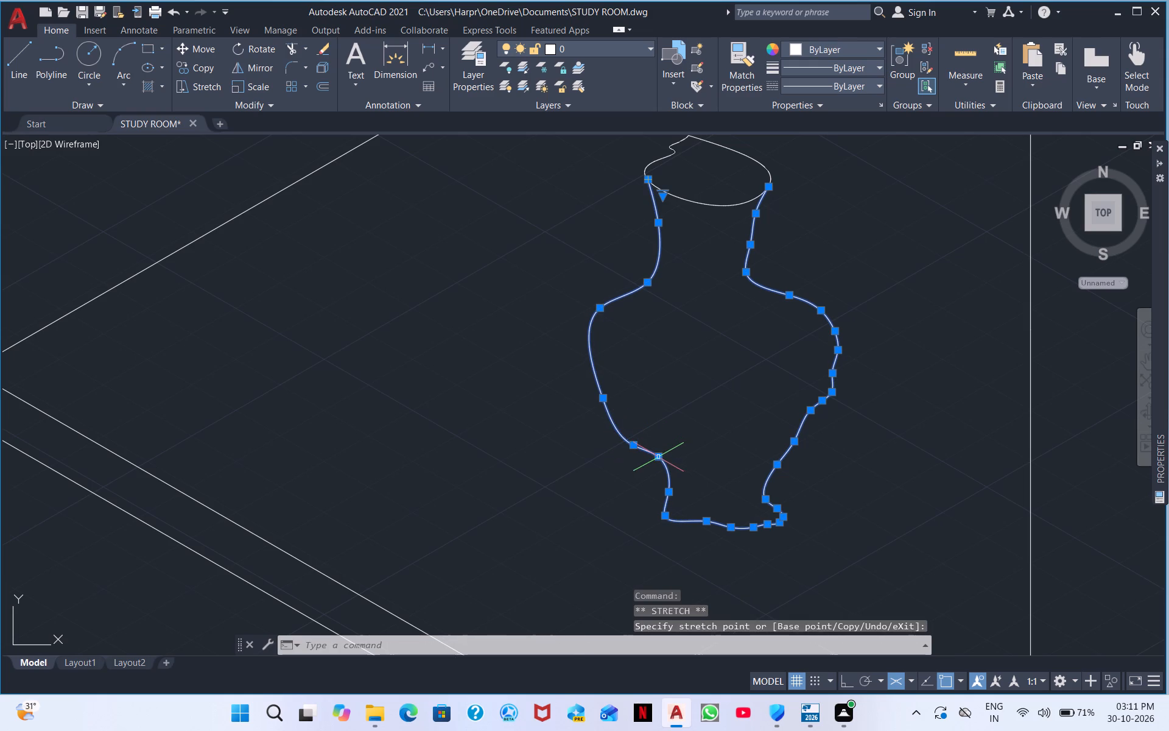
pyautogui.click(659, 461)
pyautogui.click(645, 480)
pyautogui.click(636, 447)
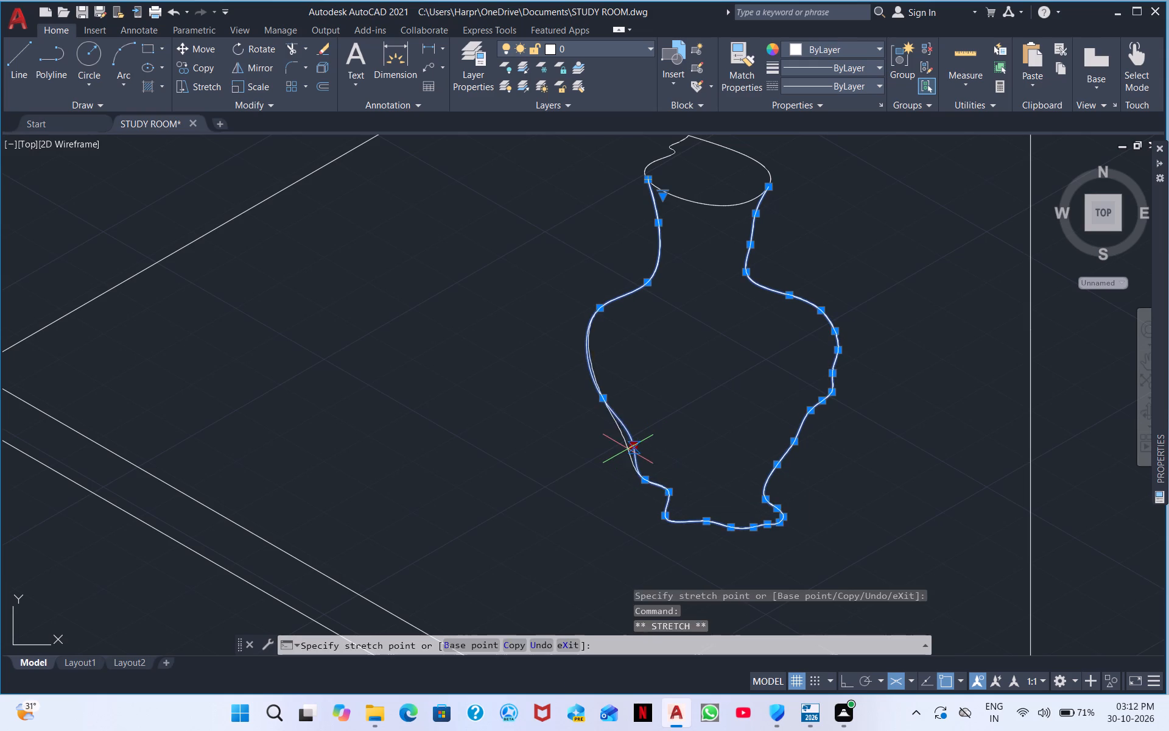
pyautogui.click(617, 457)
pyautogui.click(606, 398)
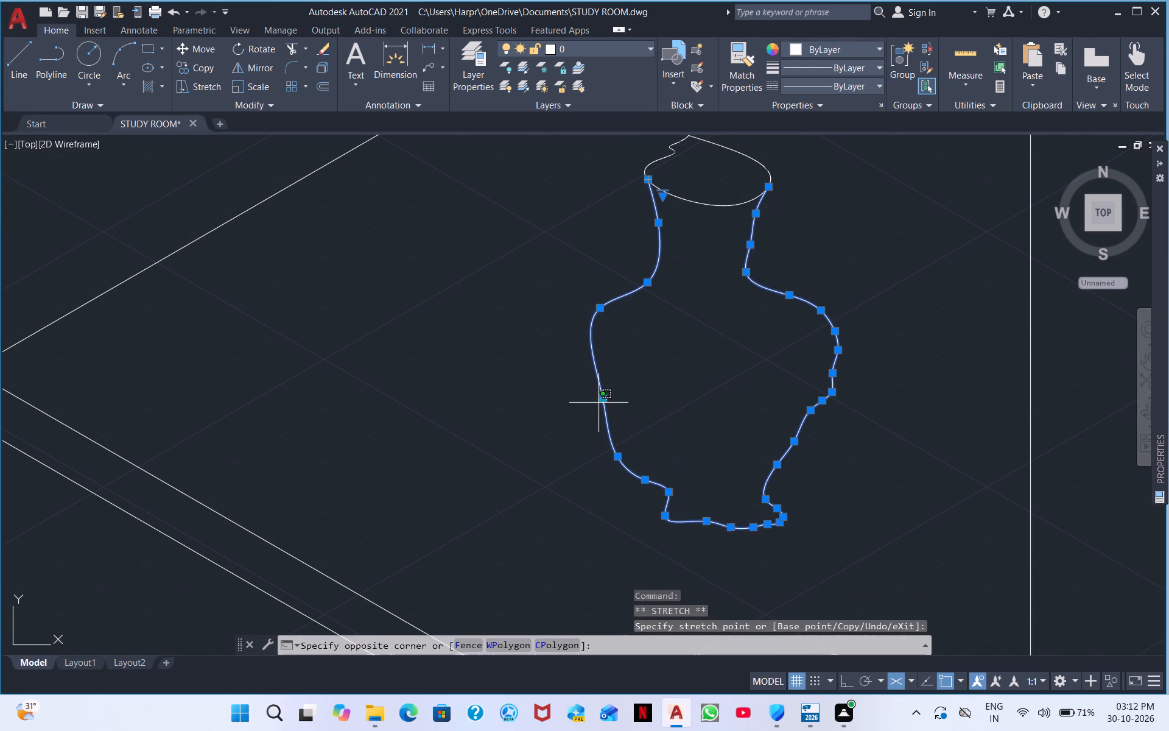
pyautogui.click(630, 386)
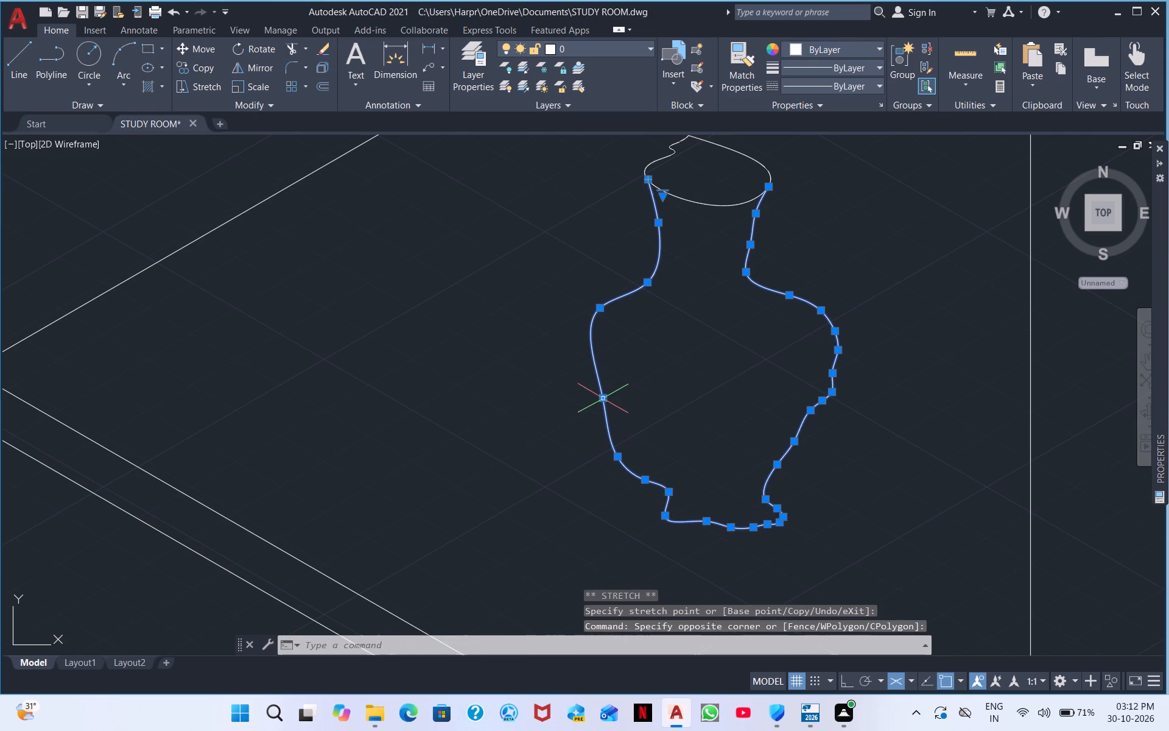
pyautogui.click(605, 398)
pyautogui.click(588, 403)
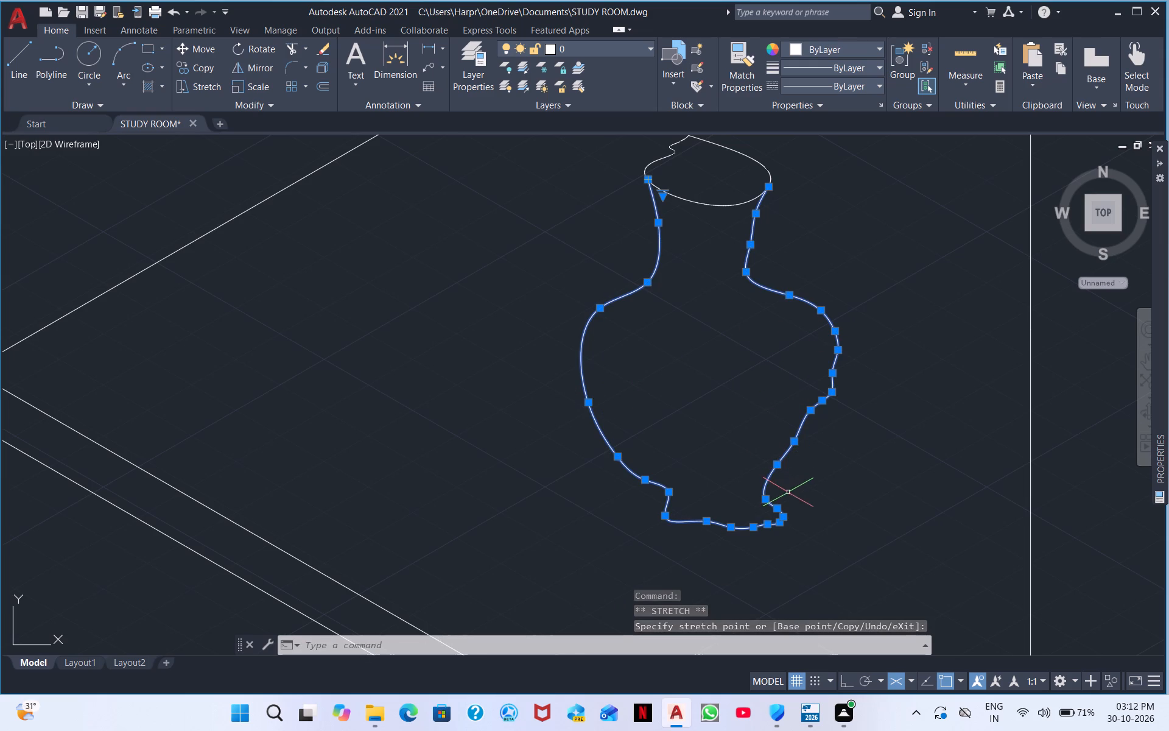
# Widen the vase's lower right body by stretching the two fit points above the base down and outward.
pyautogui.click(776, 462)
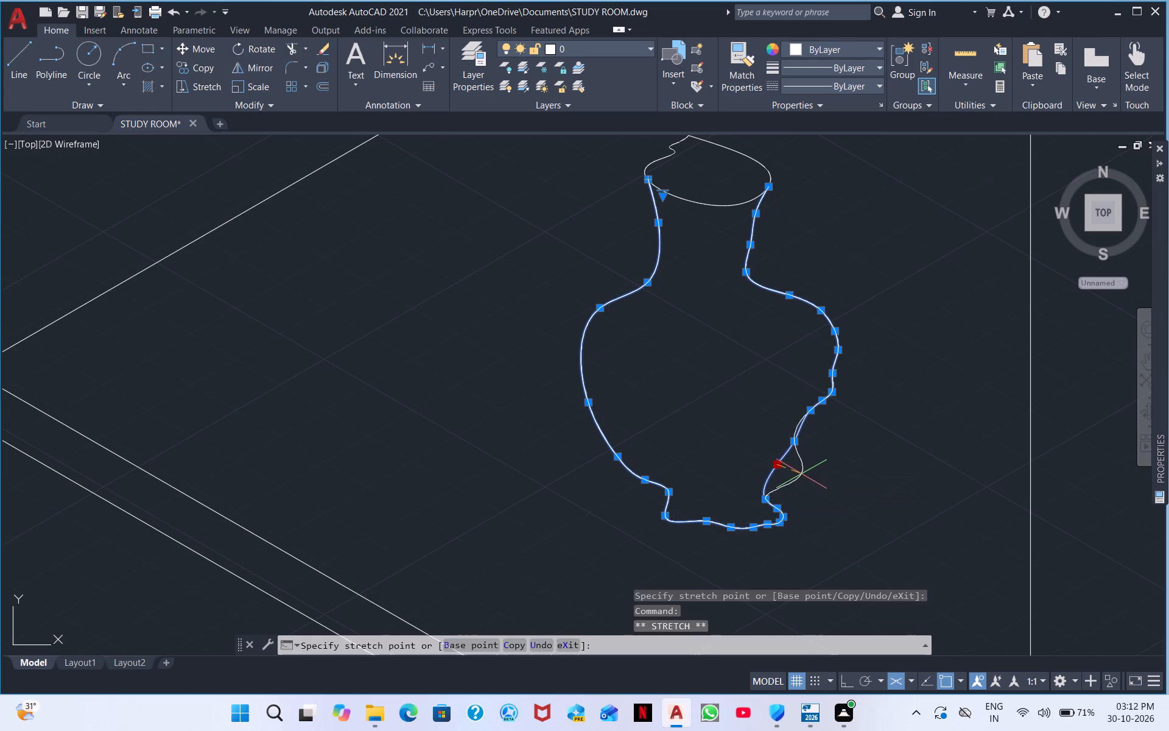
pyautogui.click(801, 474)
pyautogui.click(798, 437)
pyautogui.click(792, 437)
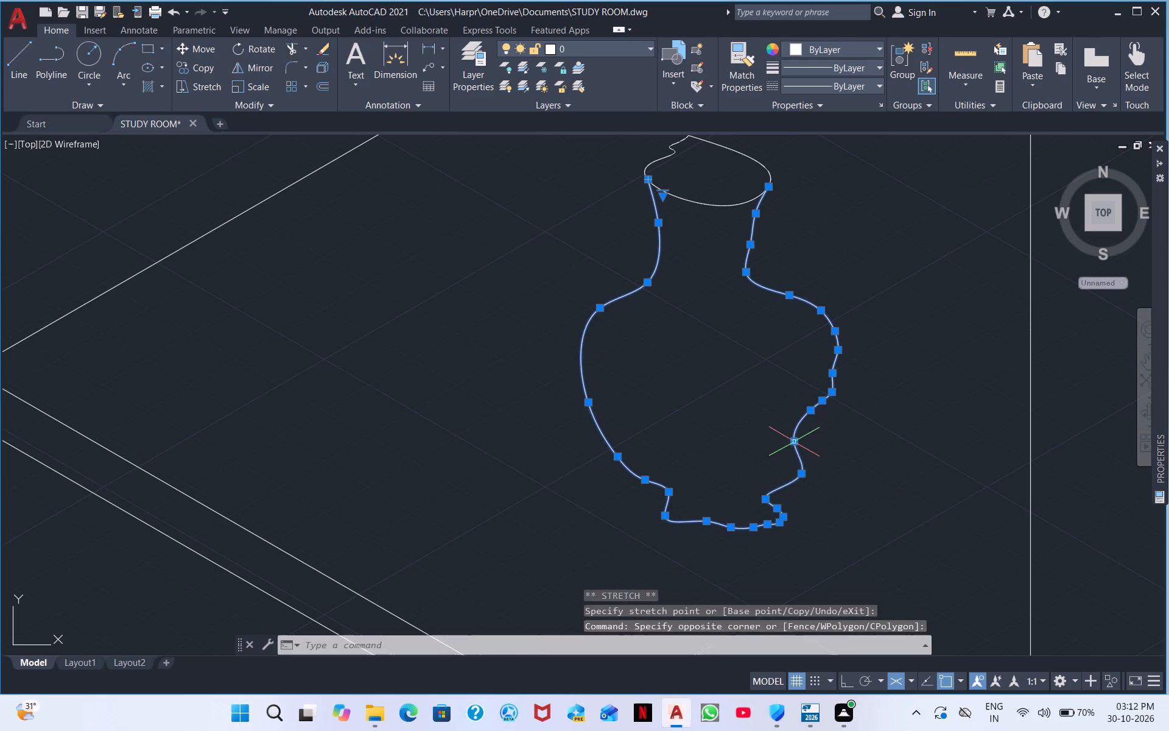
pyautogui.click(792, 439)
pyautogui.click(815, 457)
# Smooth the dent in the lower right belly by stretching its two inner fit points down and outward toward the lower body.
pyautogui.click(815, 412)
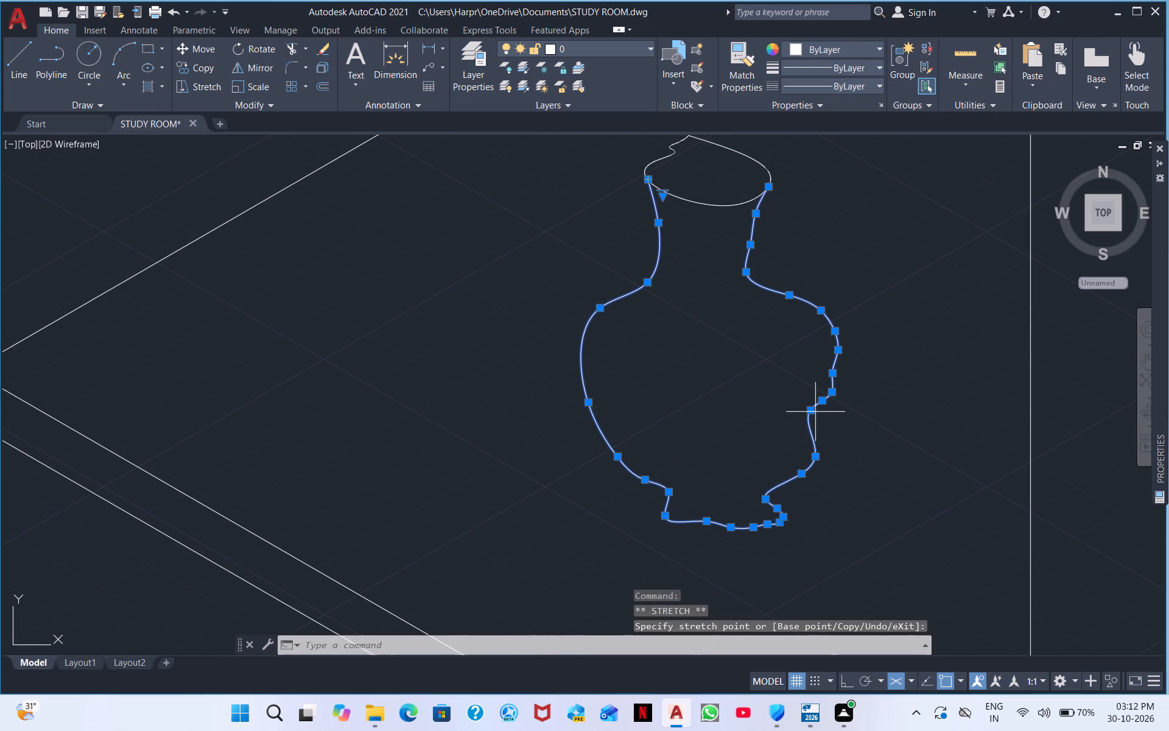
pyautogui.moveTo(809, 408); pyautogui.dragTo(820, 412)
pyautogui.scroll(4, 818, 389)
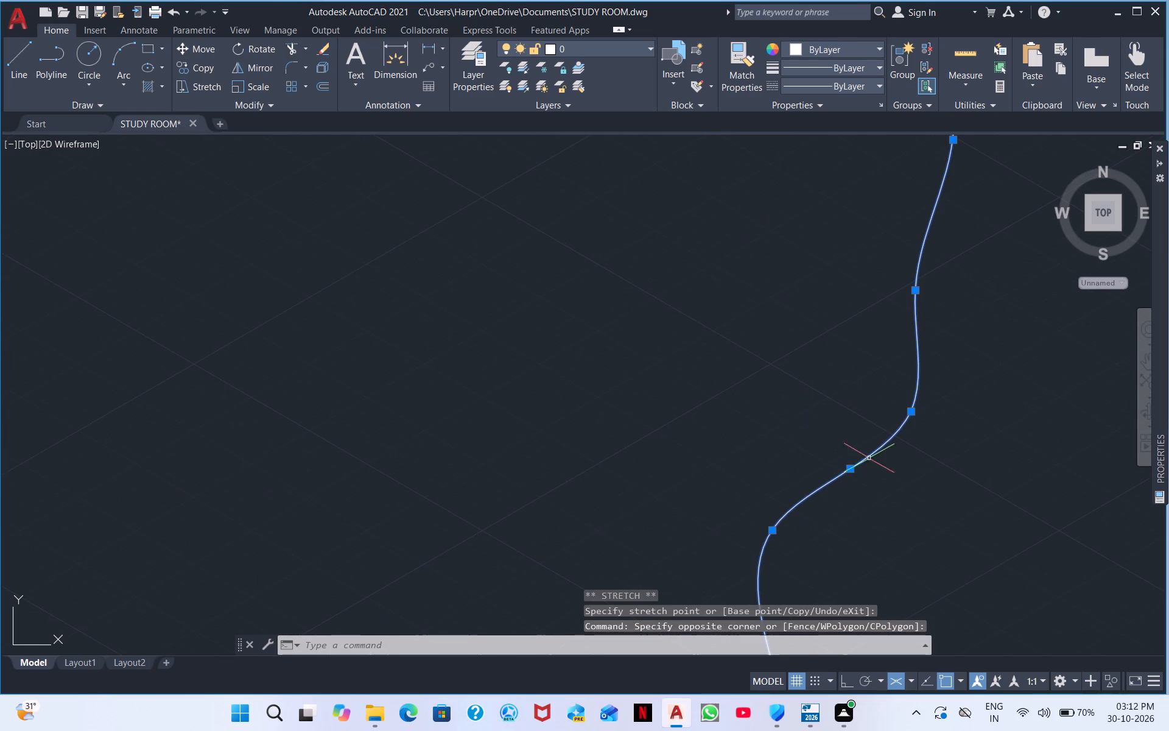
pyautogui.moveTo(804, 498); pyautogui.dragTo(737, 336, button='middle')
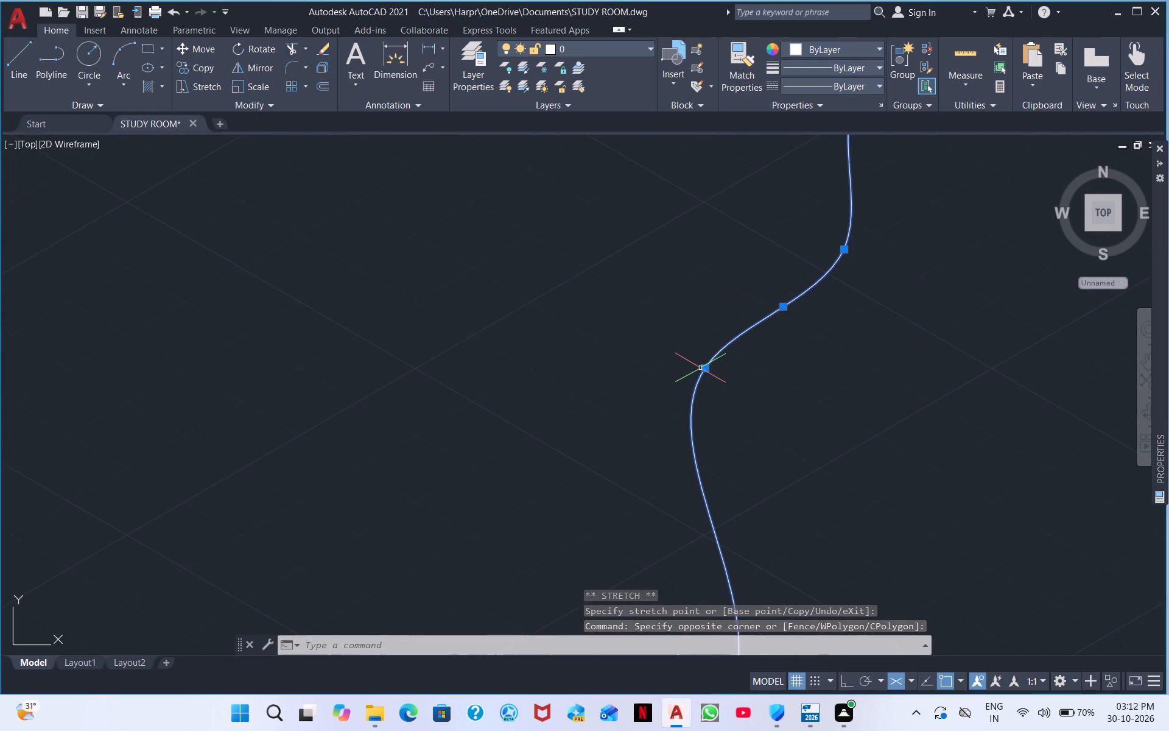
pyautogui.click(704, 369)
pyautogui.click(837, 475)
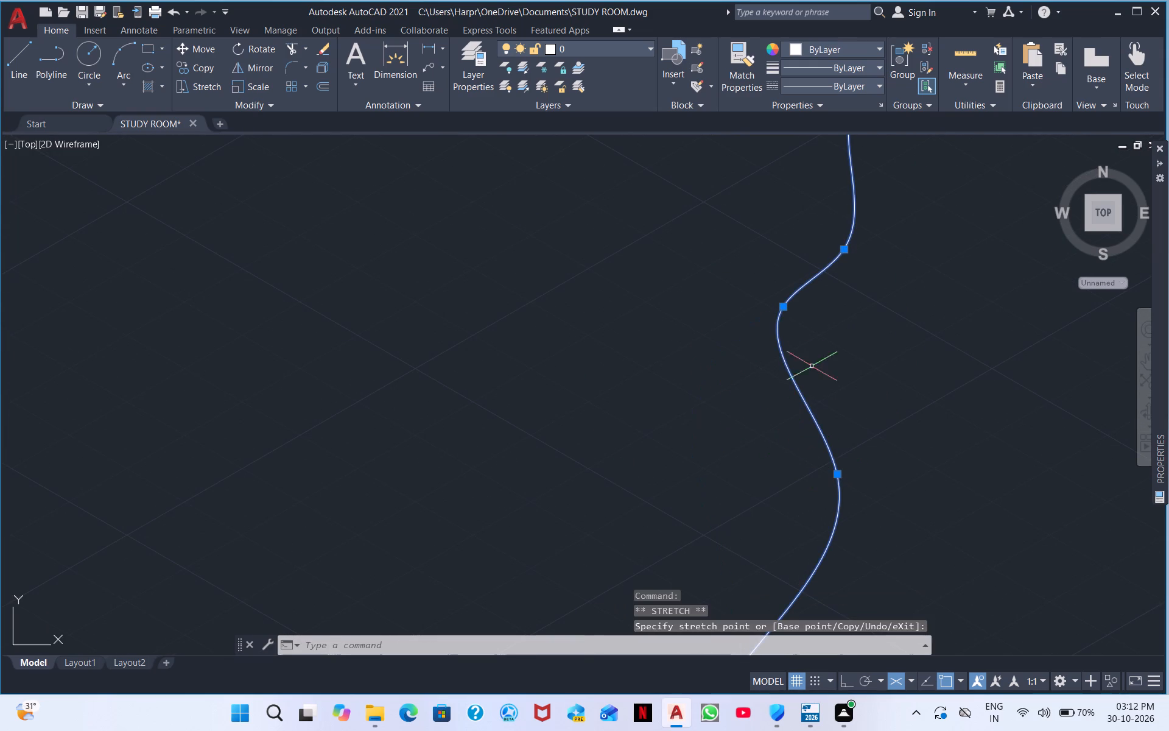
pyautogui.click(783, 307)
pyautogui.click(879, 388)
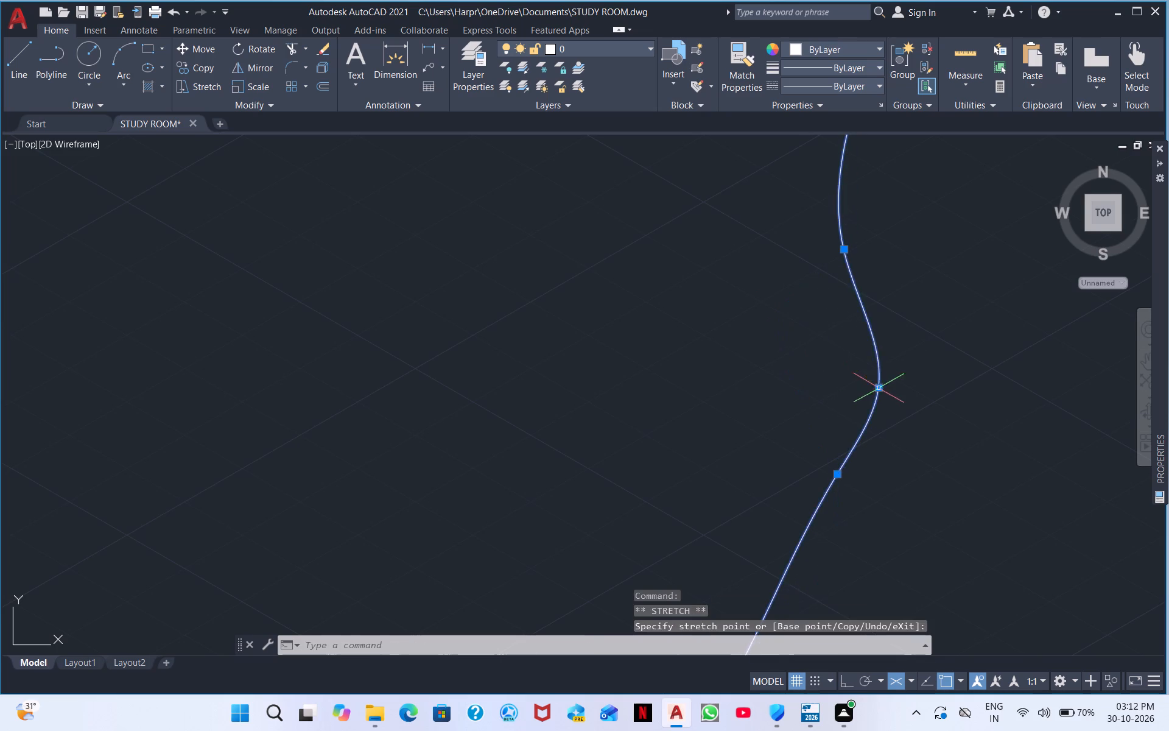
# Even out the middle of the right belly by stretching its three inward-lying fit points outward into a continuous curve.
pyautogui.scroll(-3, 872, 320)
pyautogui.moveTo(899, 338); pyautogui.dragTo(788, 393, button='middle')
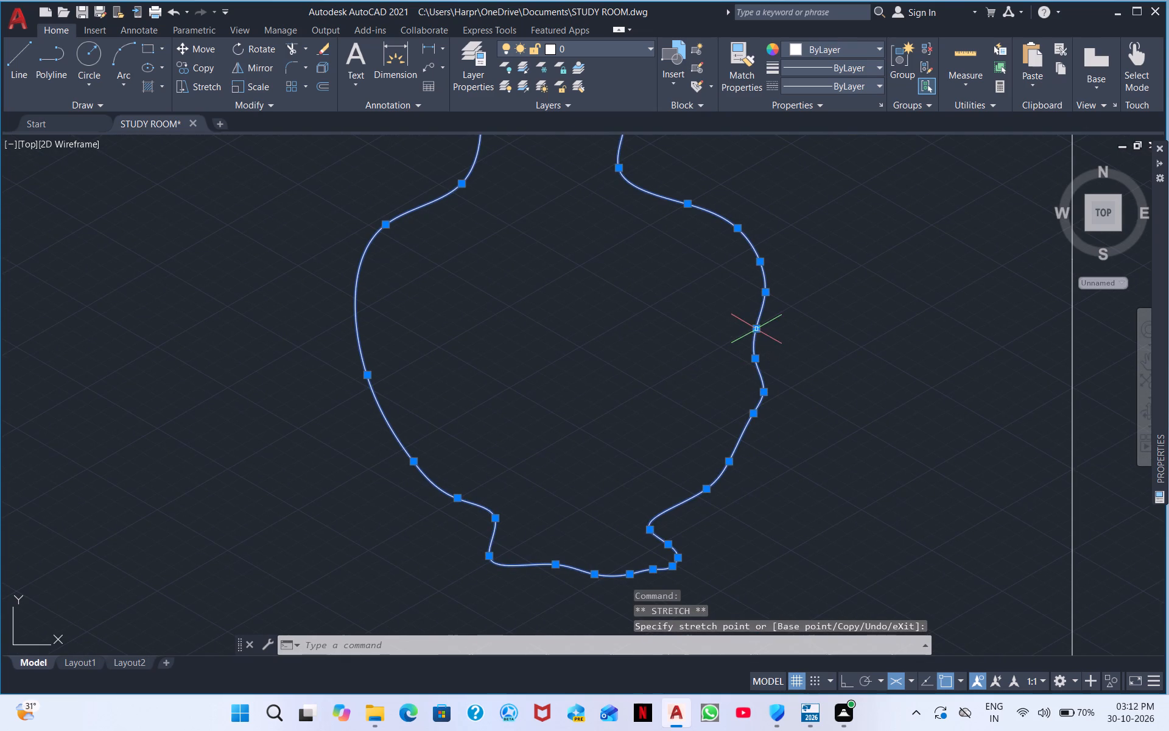
pyautogui.click(754, 328)
pyautogui.click(777, 334)
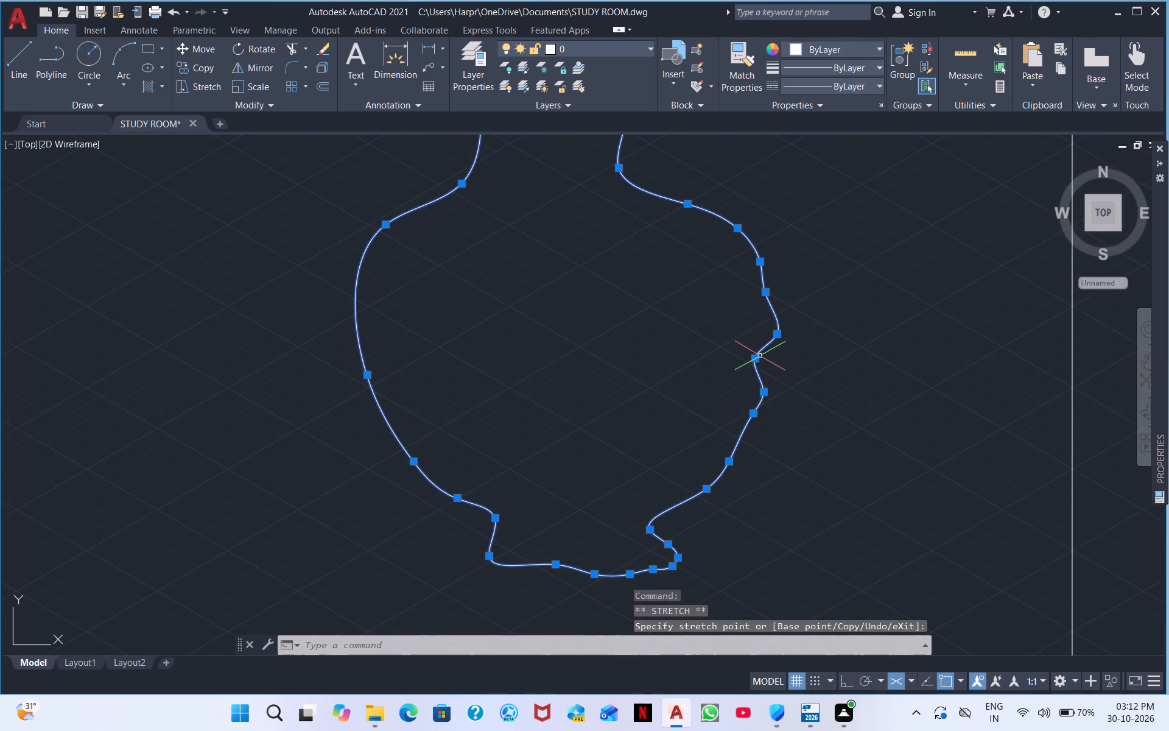
pyautogui.click(756, 361)
pyautogui.click(774, 366)
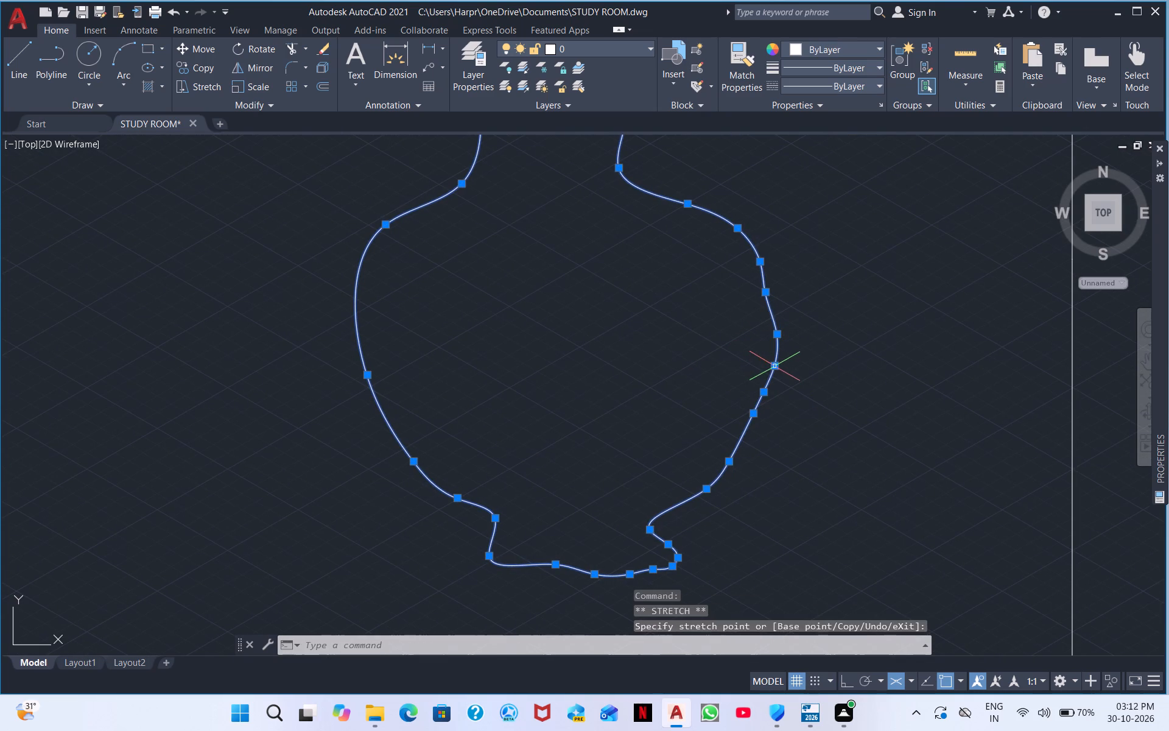
pyautogui.click(768, 294)
pyautogui.click(776, 296)
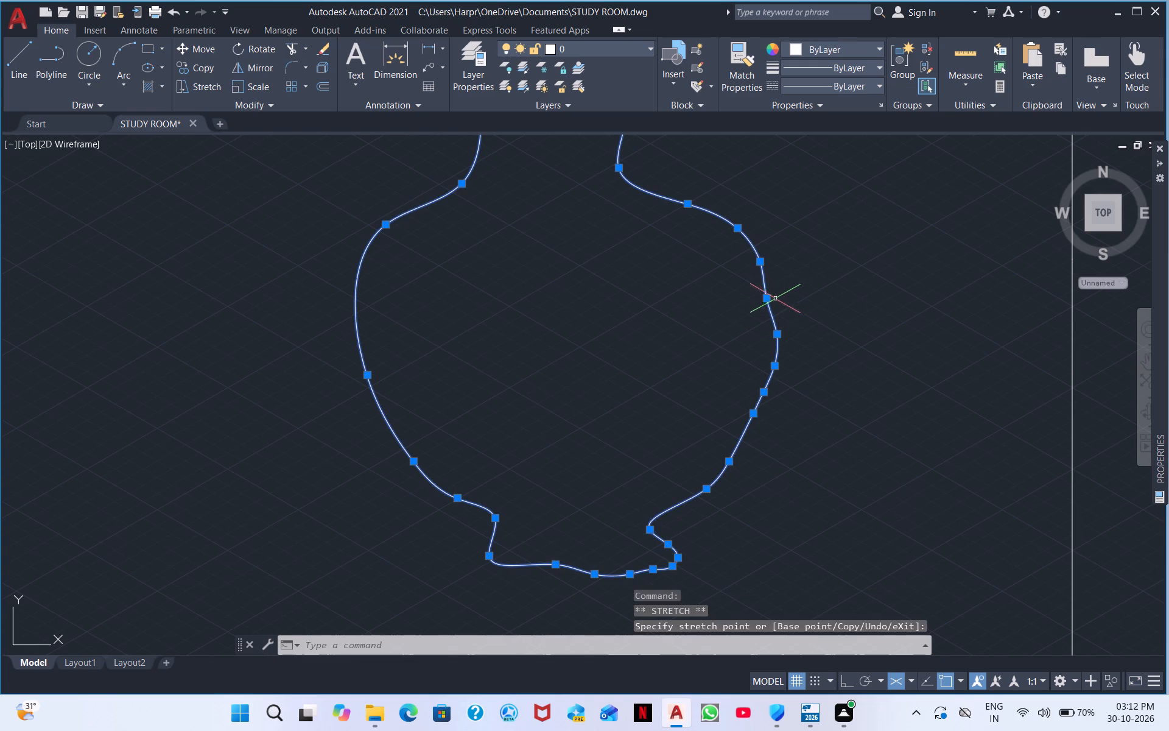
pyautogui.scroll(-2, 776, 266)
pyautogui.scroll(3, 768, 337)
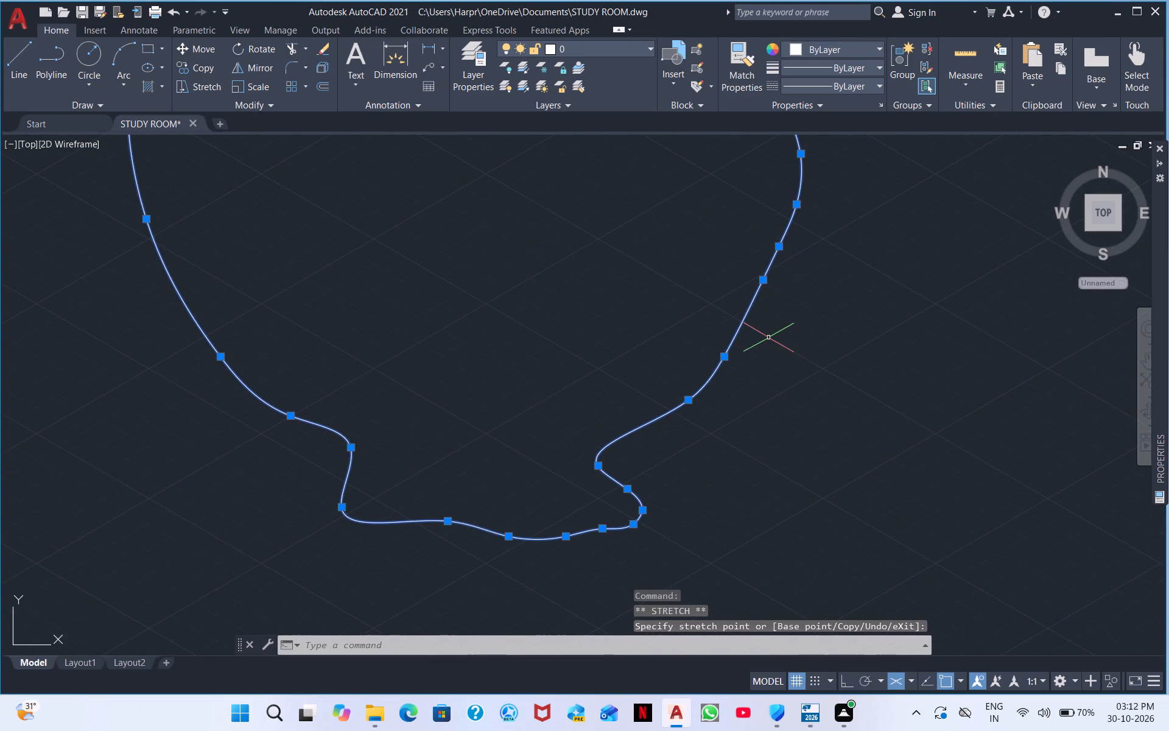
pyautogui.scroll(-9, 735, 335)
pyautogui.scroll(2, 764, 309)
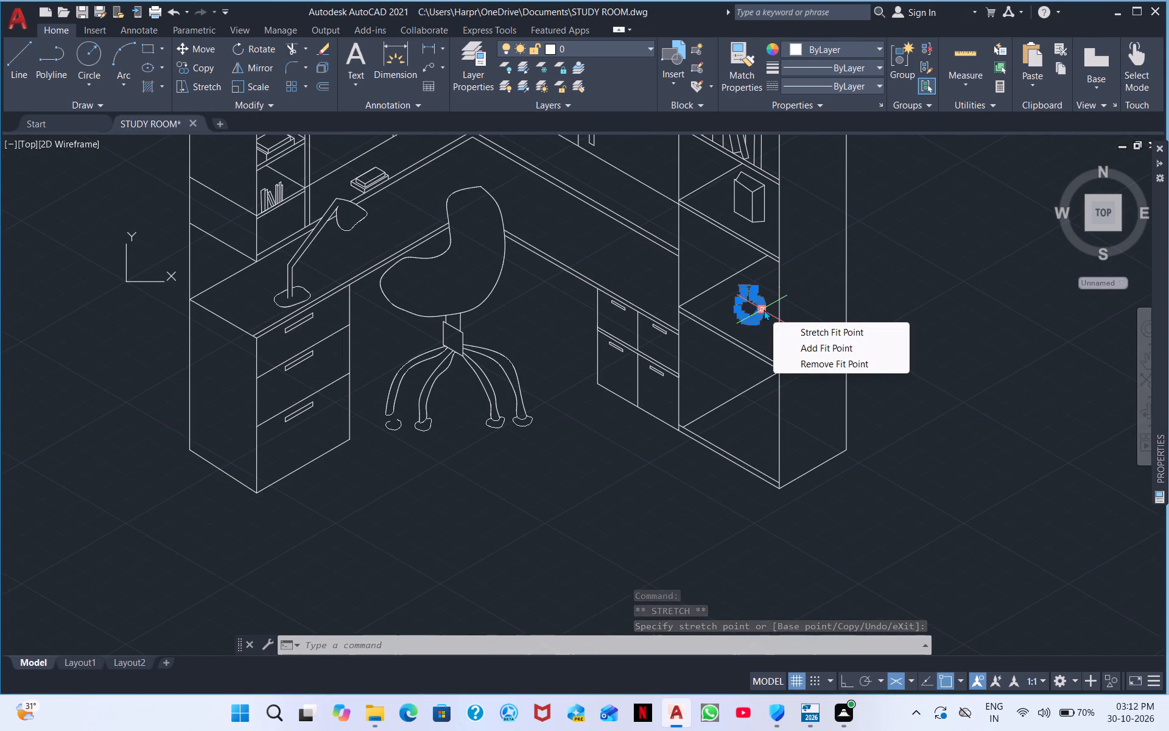
# Bulge the upper right belly of the vase by stretching its inward-lying fit point outward.
pyautogui.scroll(8, 764, 309)
pyautogui.moveTo(912, 308); pyautogui.dragTo(562, 239, button='middle')
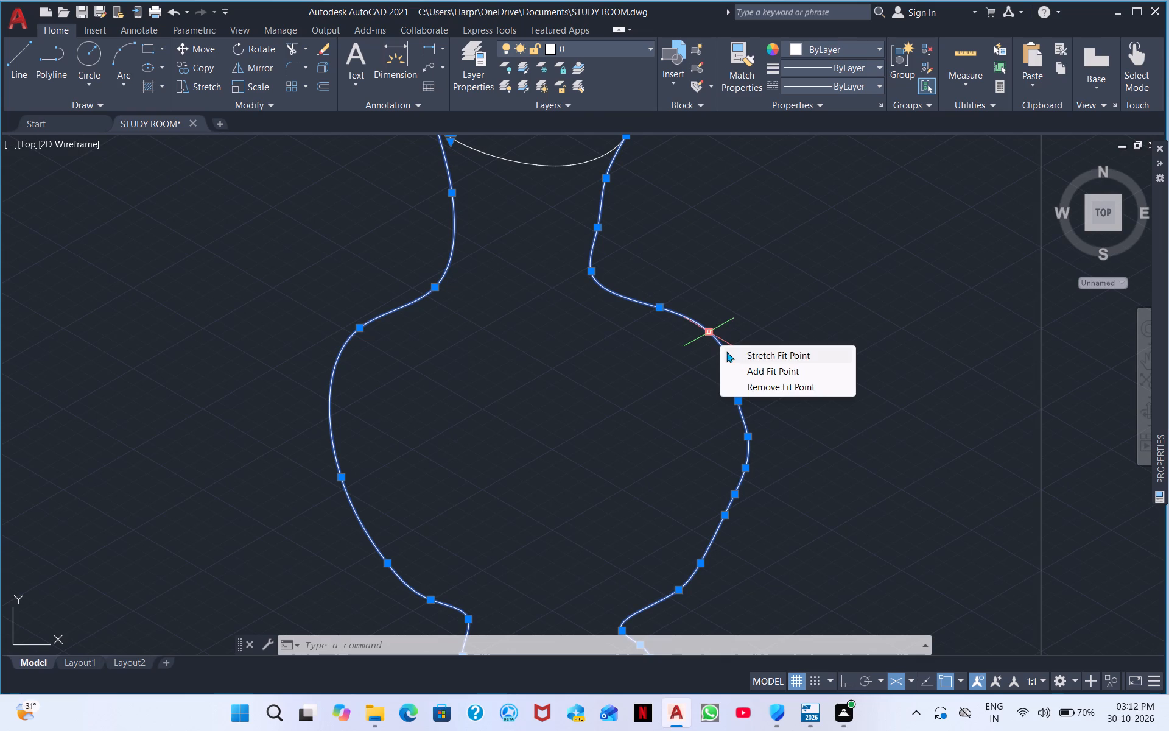
pyautogui.click(740, 399)
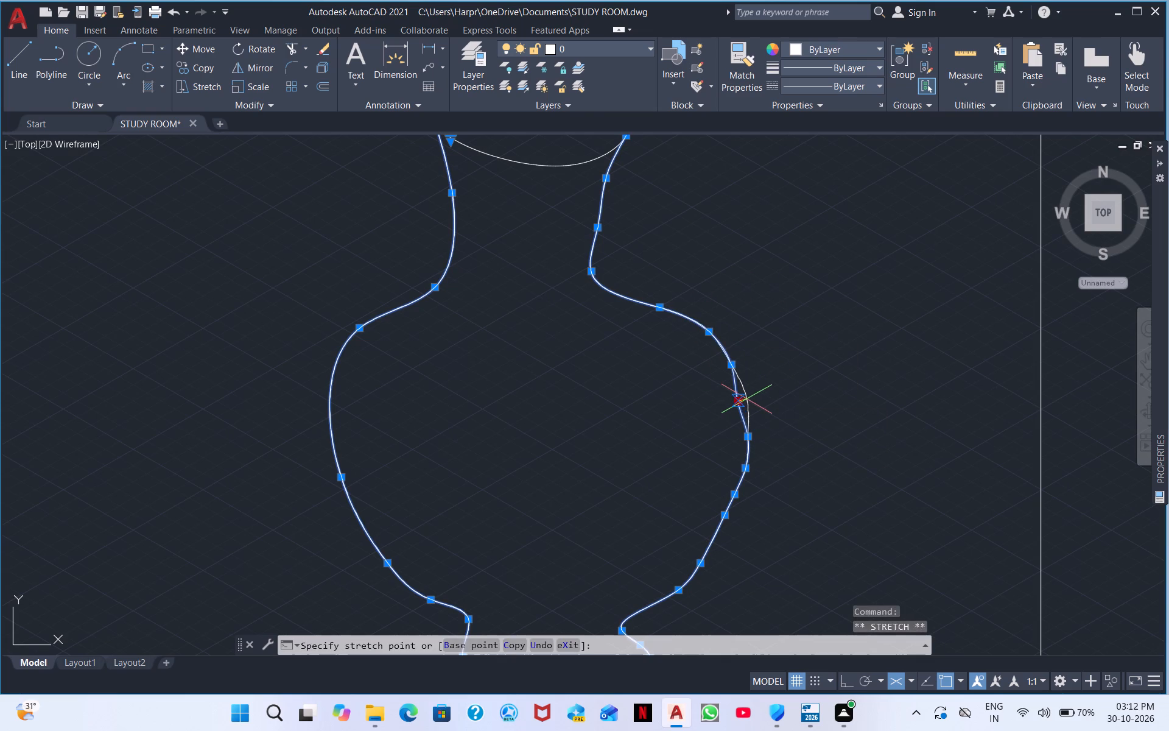
pyautogui.click(746, 399)
pyautogui.scroll(3, 751, 384)
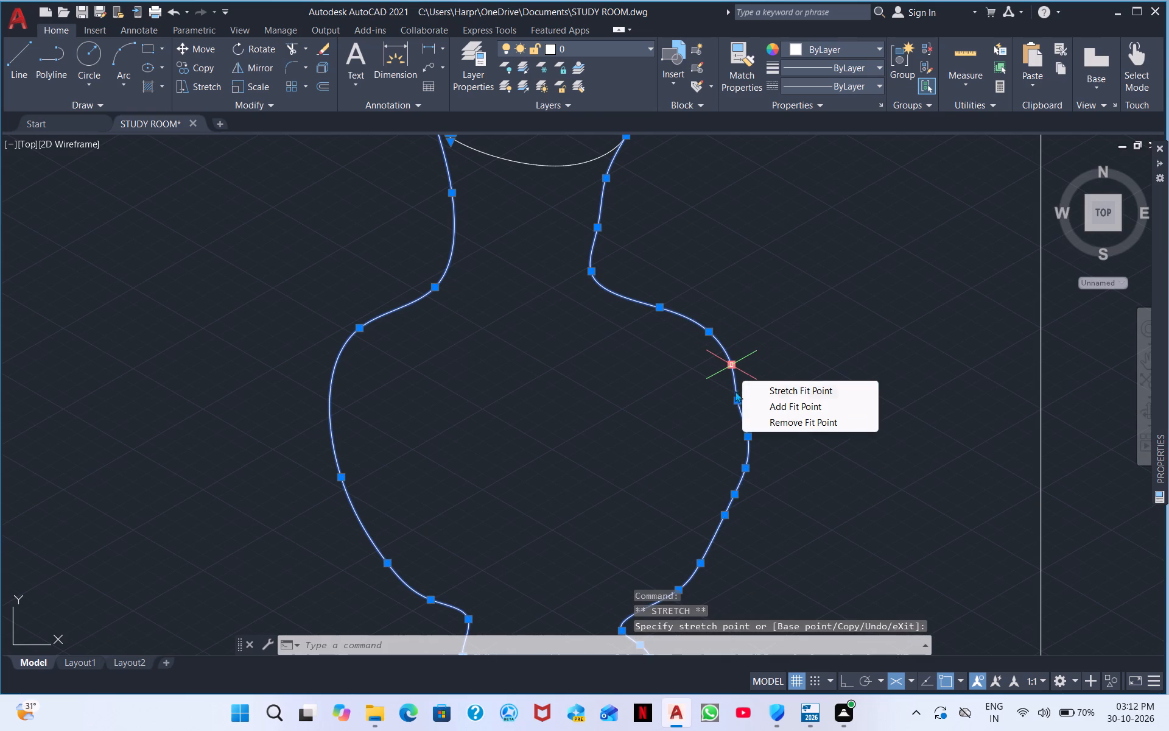
pyautogui.scroll(2, 768, 394)
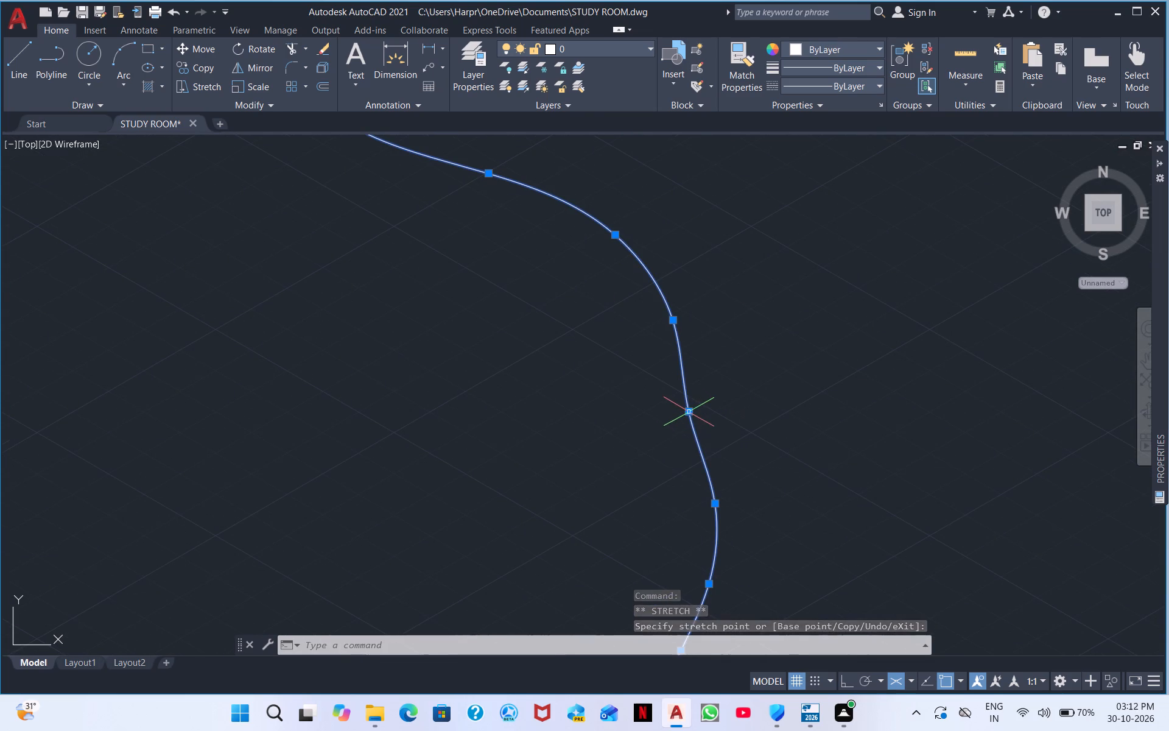
pyautogui.click(687, 412)
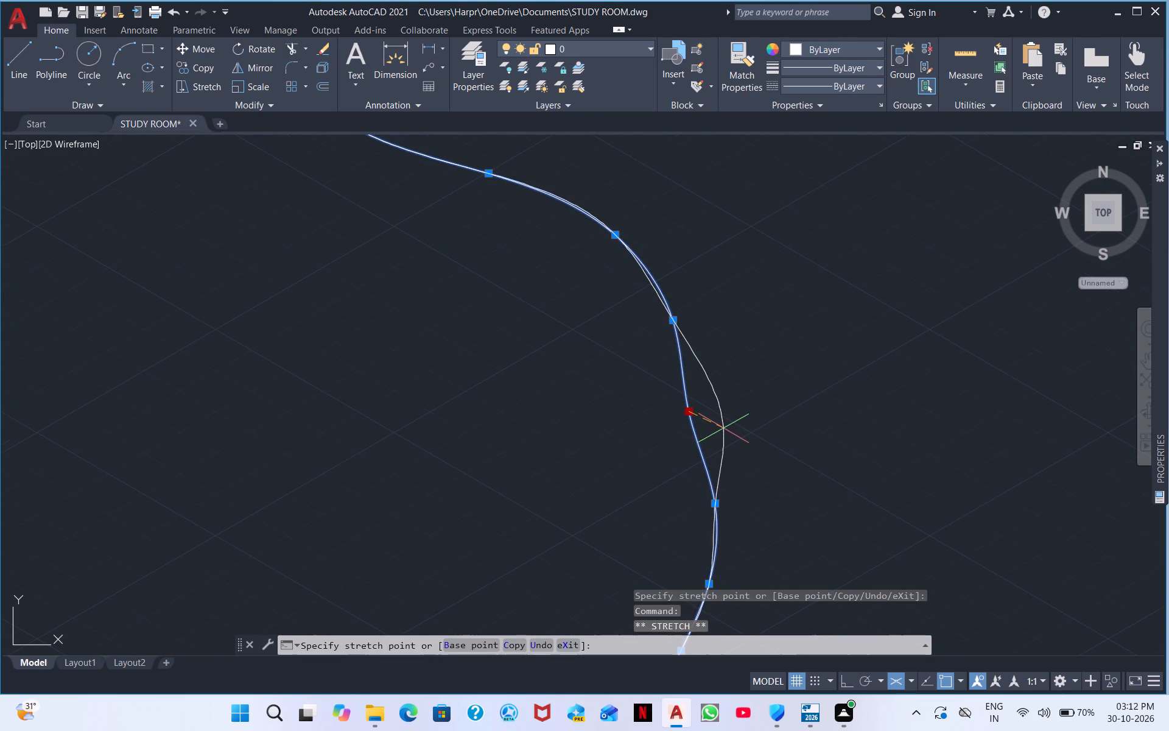
pyautogui.click(723, 428)
# Round the right belly below that bulge by stretching the next four fit points down and outward into a continuous curve.
pyautogui.moveTo(730, 442); pyautogui.dragTo(686, 299, button='middle')
pyautogui.scroll(-1, 686, 300)
pyautogui.moveTo(749, 380); pyautogui.dragTo(738, 294, button='middle')
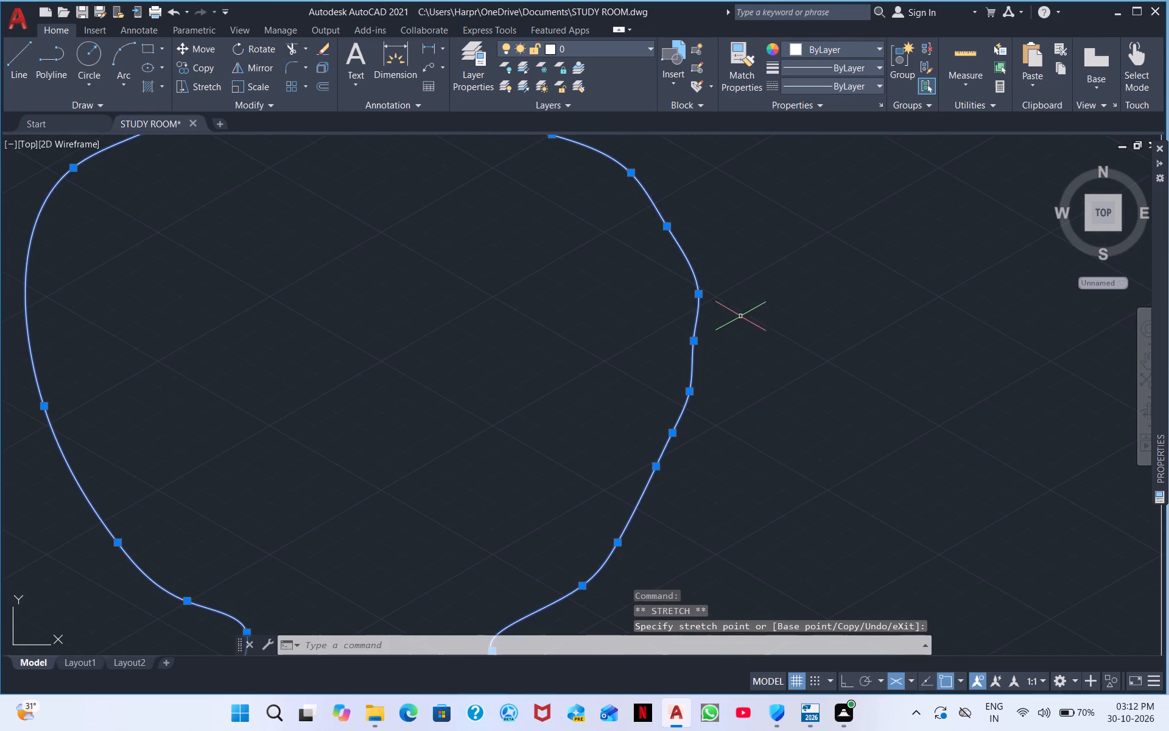
pyautogui.click(692, 340)
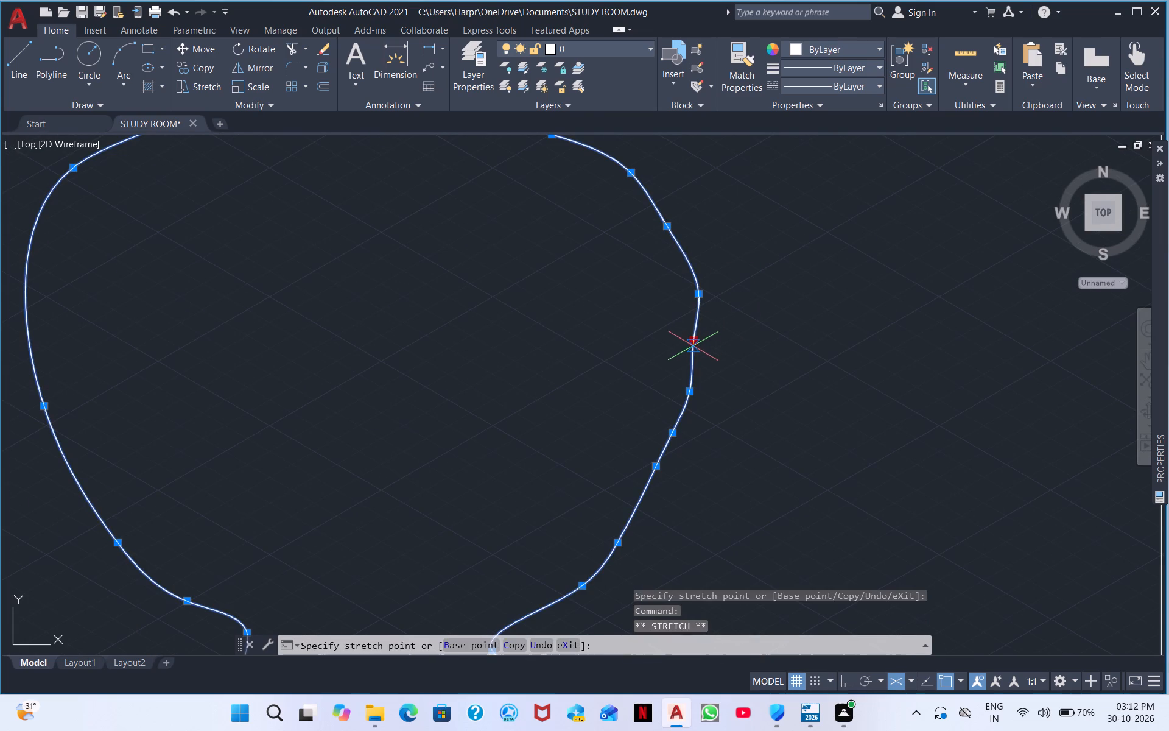
pyautogui.click(704, 361)
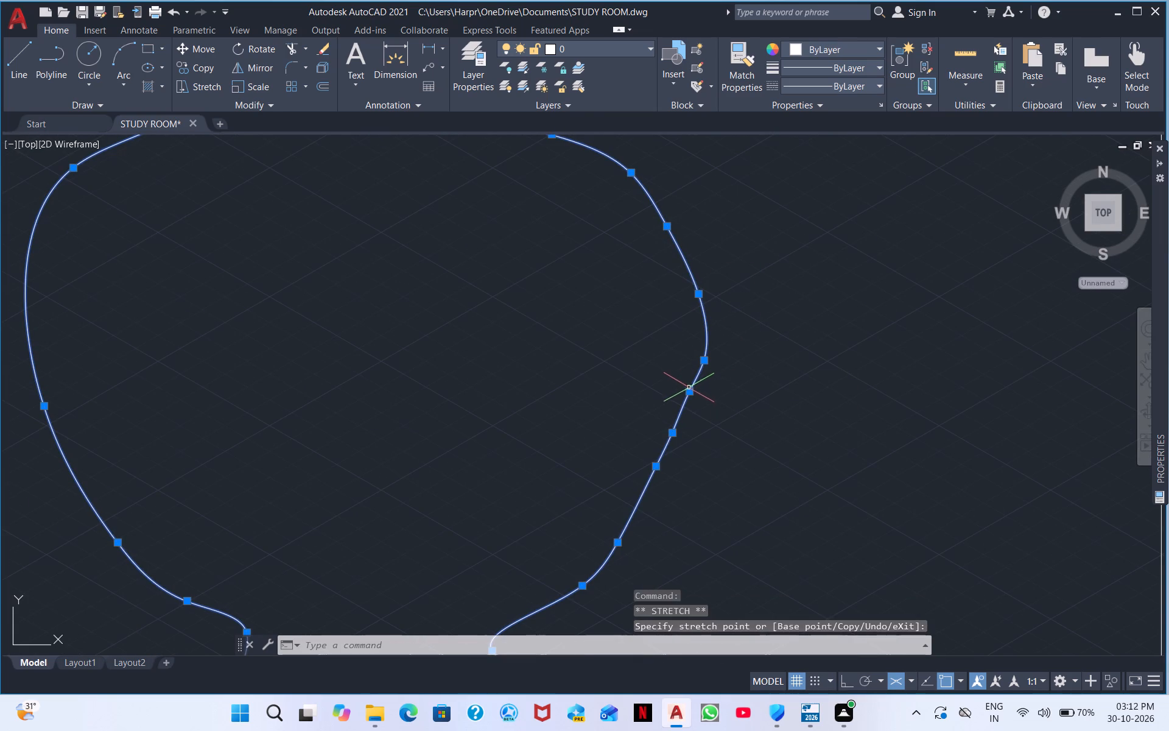
pyautogui.click(690, 390)
pyautogui.click(700, 403)
pyautogui.scroll(-1, 704, 411)
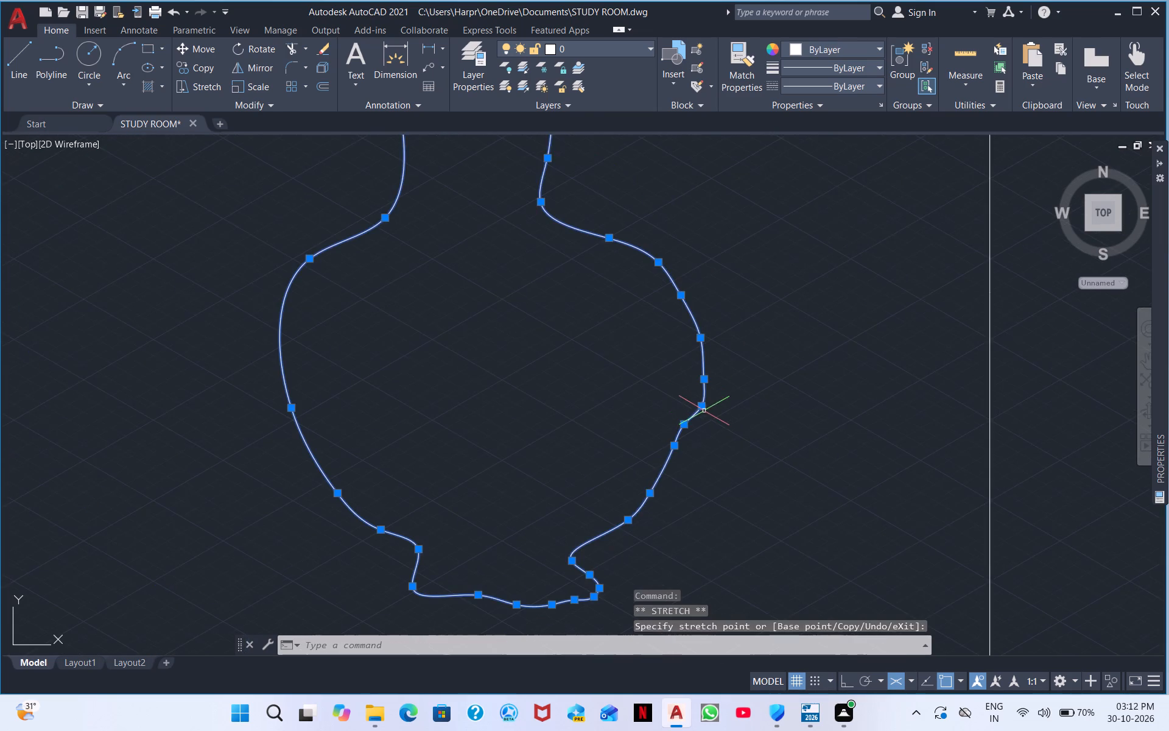
pyautogui.moveTo(706, 409); pyautogui.dragTo(709, 304, button='middle')
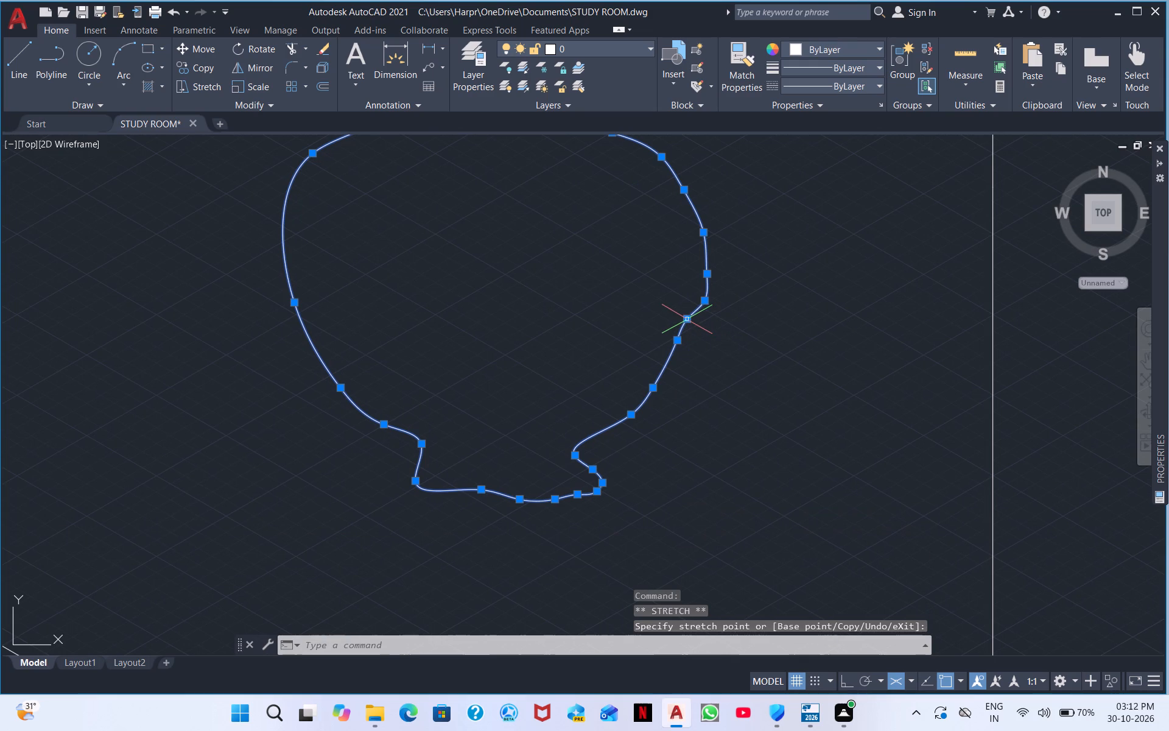
pyautogui.click(687, 318)
pyautogui.click(694, 334)
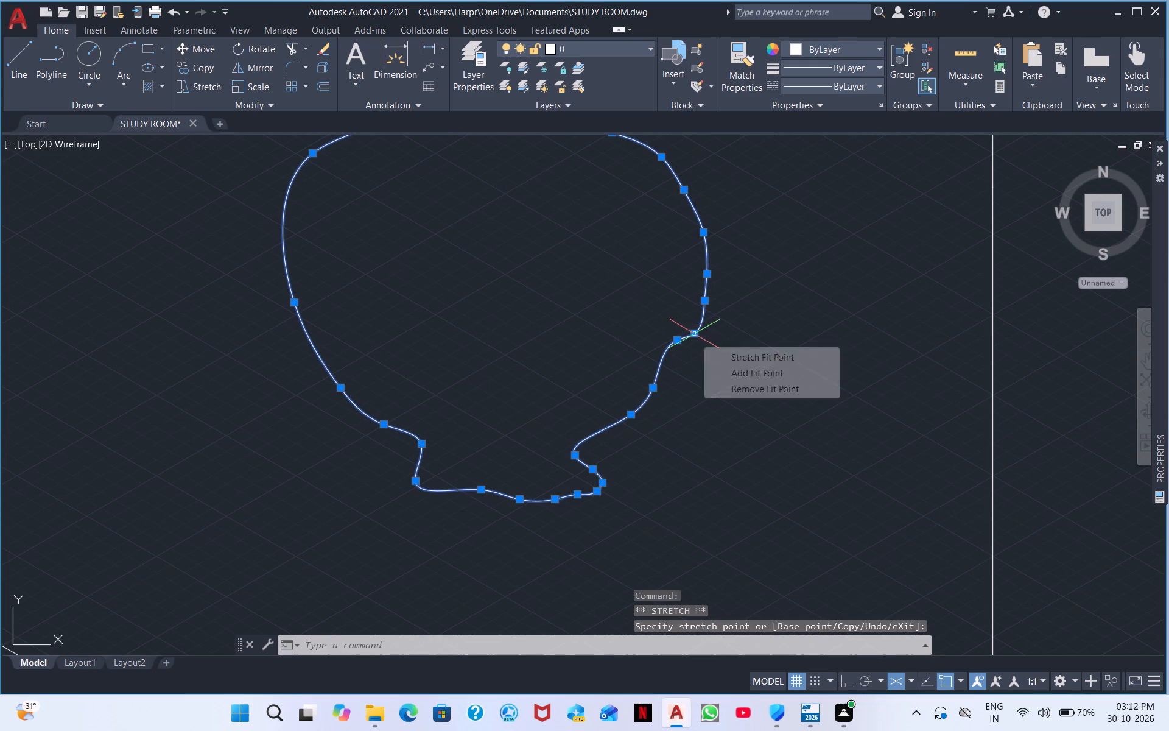
pyautogui.scroll(4, 678, 340)
pyautogui.click(676, 342)
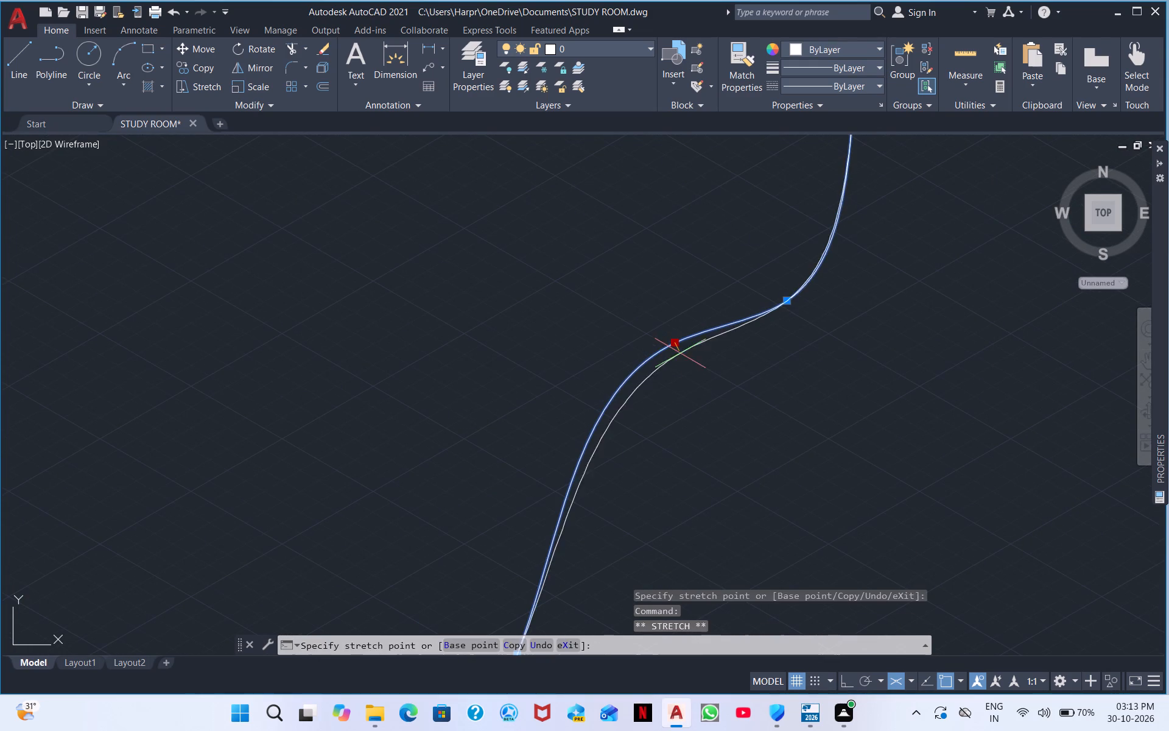
pyautogui.click(710, 405)
# Flatten the vase's sagging underside by stretching the three fit points between its middle and the right foot corner upward.
pyautogui.scroll(-2, 678, 351)
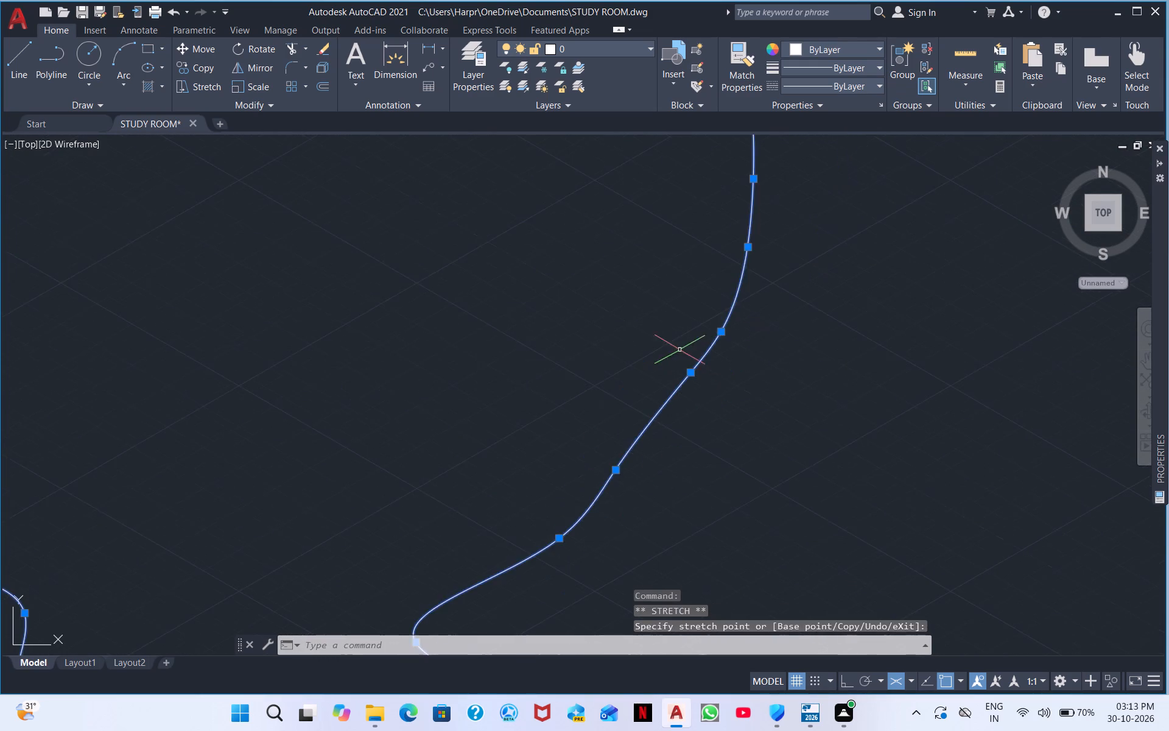
pyautogui.scroll(-3, 681, 349)
pyautogui.moveTo(680, 364); pyautogui.dragTo(704, 309, button='middle')
pyautogui.scroll(4, 689, 339)
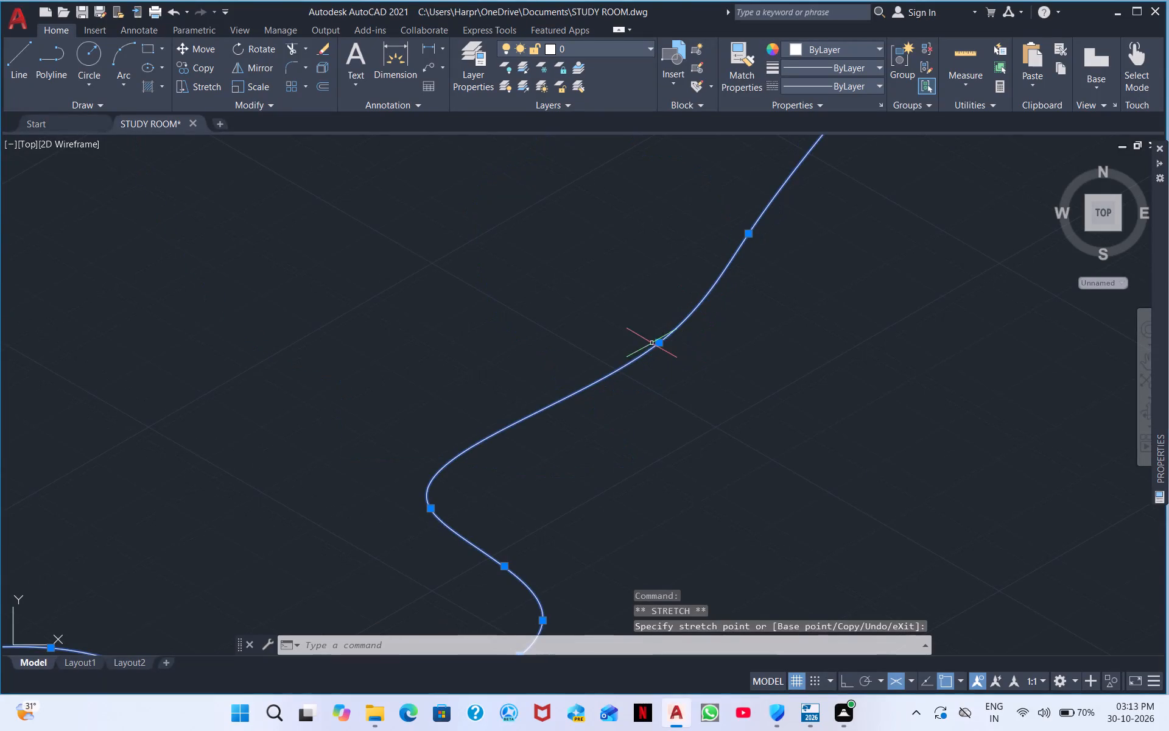
pyautogui.scroll(-2, 638, 369)
pyautogui.moveTo(644, 373); pyautogui.dragTo(712, 337, button='middle')
pyautogui.scroll(2, 630, 378)
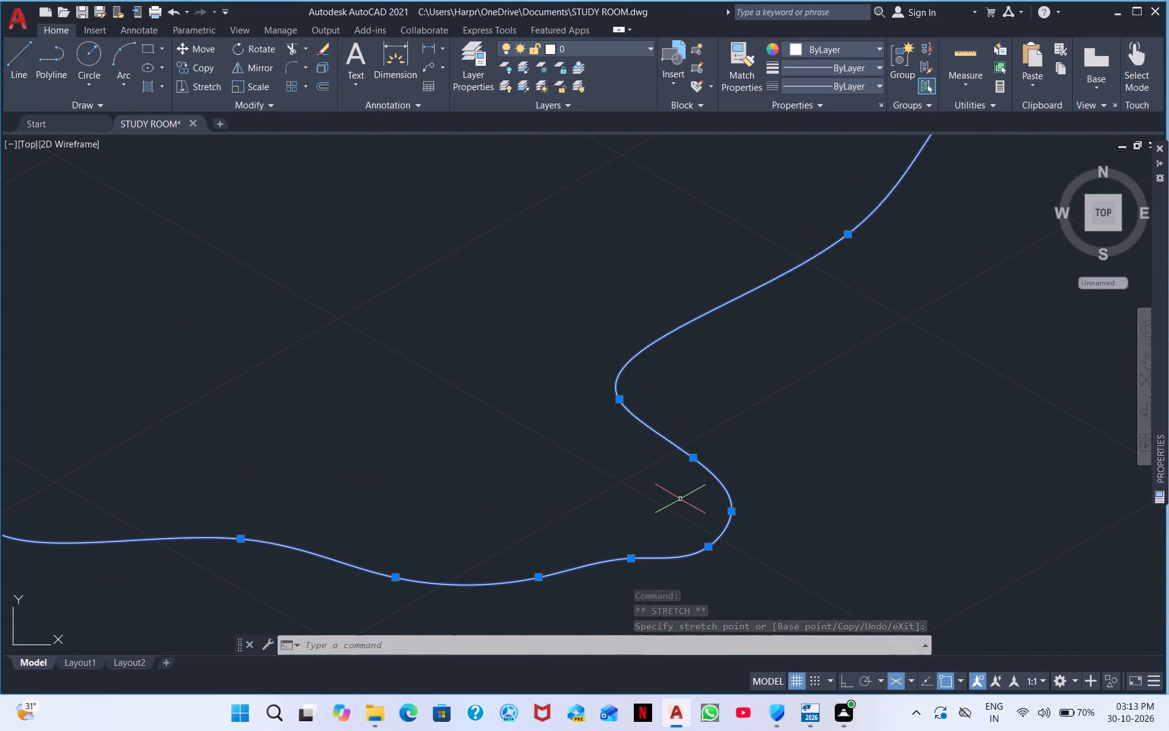
pyautogui.moveTo(700, 415); pyautogui.dragTo(723, 397, button='middle')
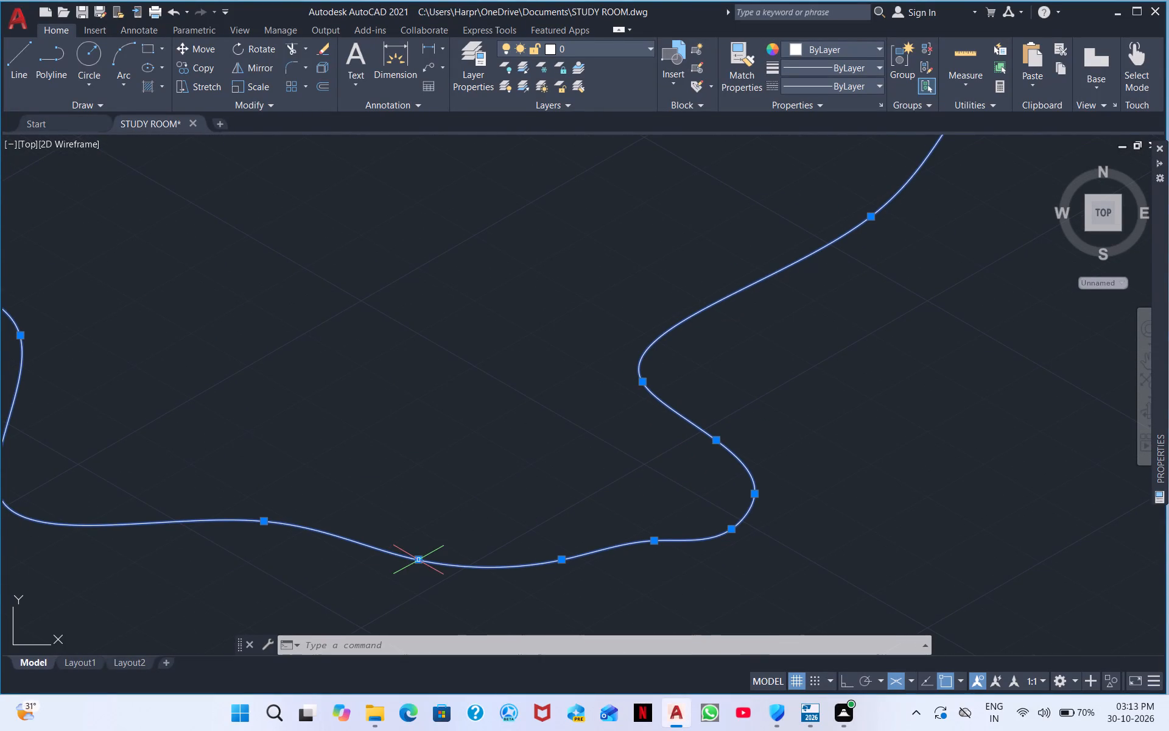
pyautogui.click(419, 561)
pyautogui.click(425, 535)
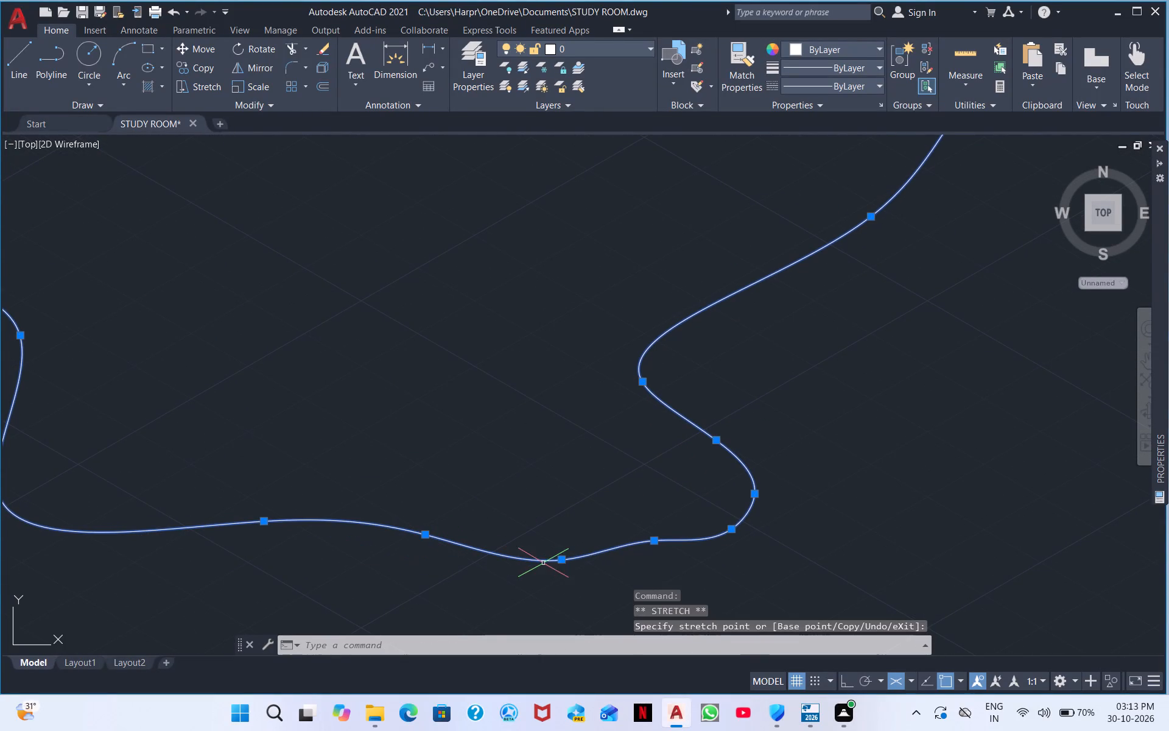
pyautogui.click(561, 561)
pyautogui.click(557, 528)
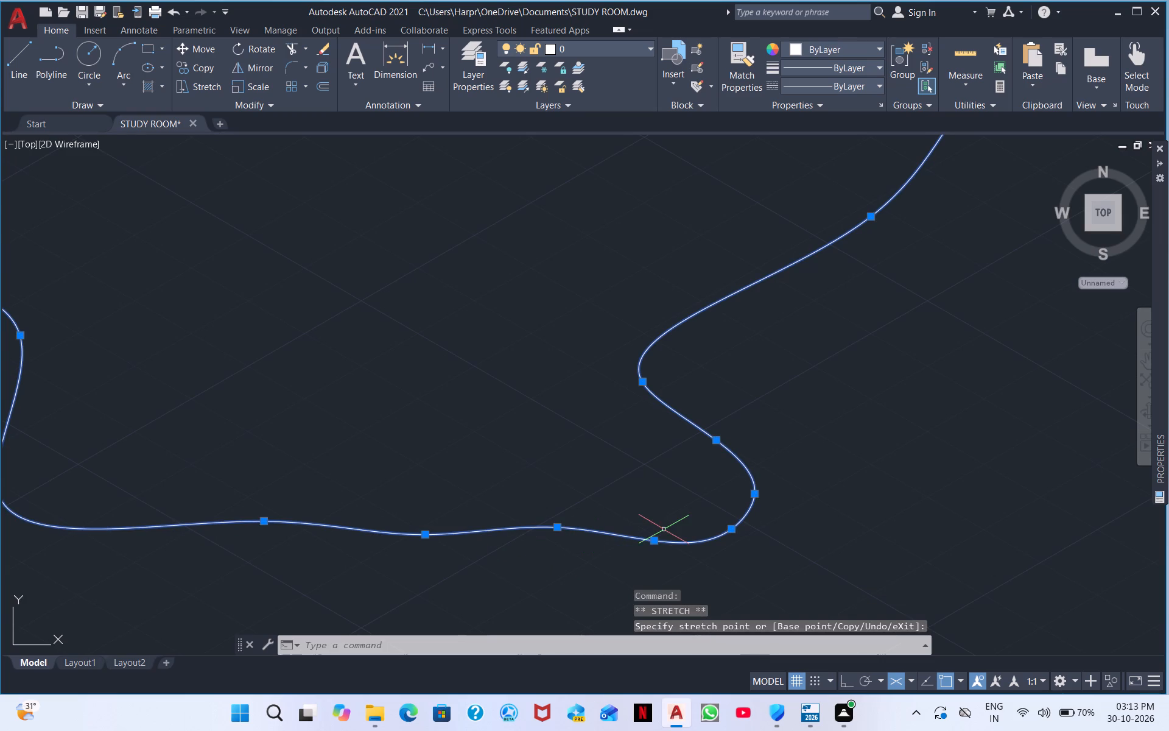
pyautogui.click(652, 542)
pyautogui.click(655, 520)
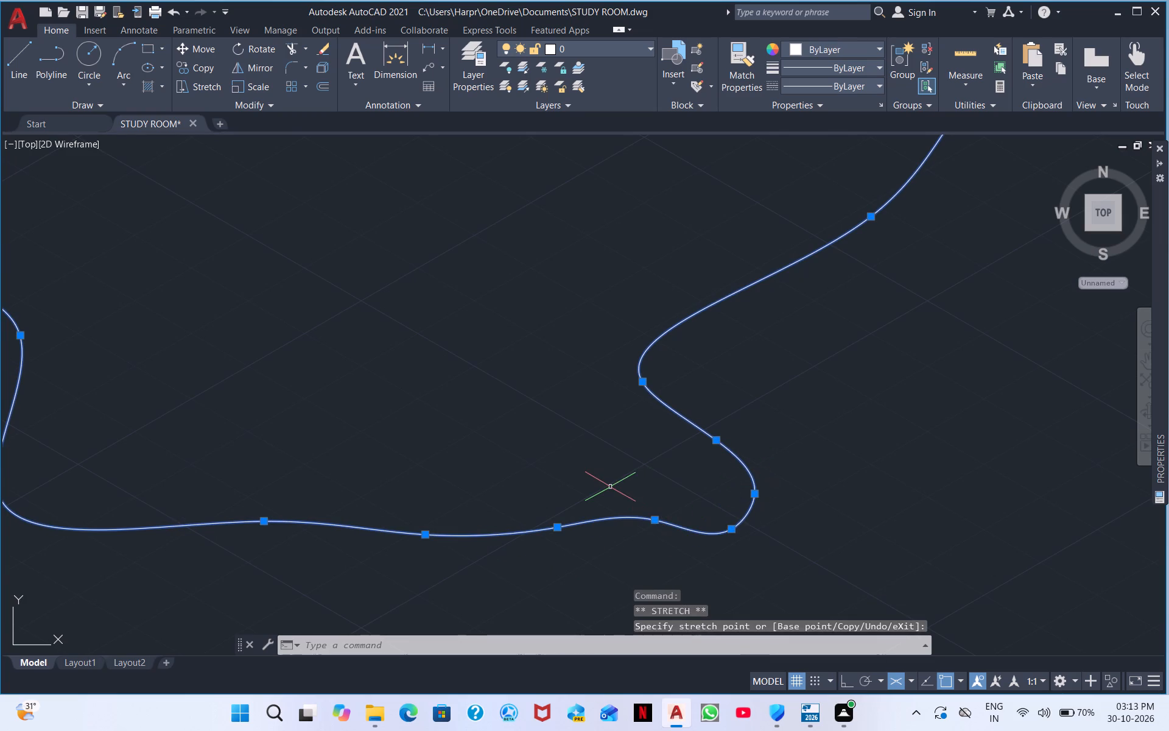
# Balance the foot by stretching its lower left corner down and outward, and the right-side pinch point and the point above it up and inward.
pyautogui.scroll(-2, 609, 487)
pyautogui.click(370, 486)
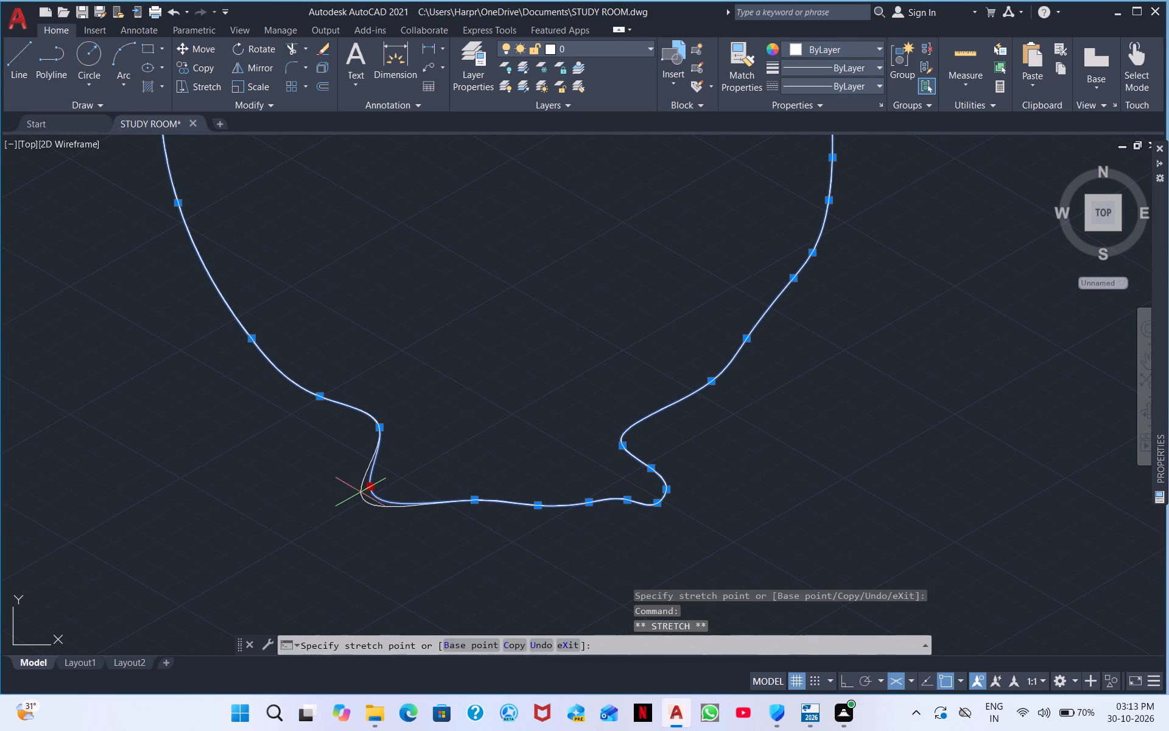
pyautogui.click(346, 499)
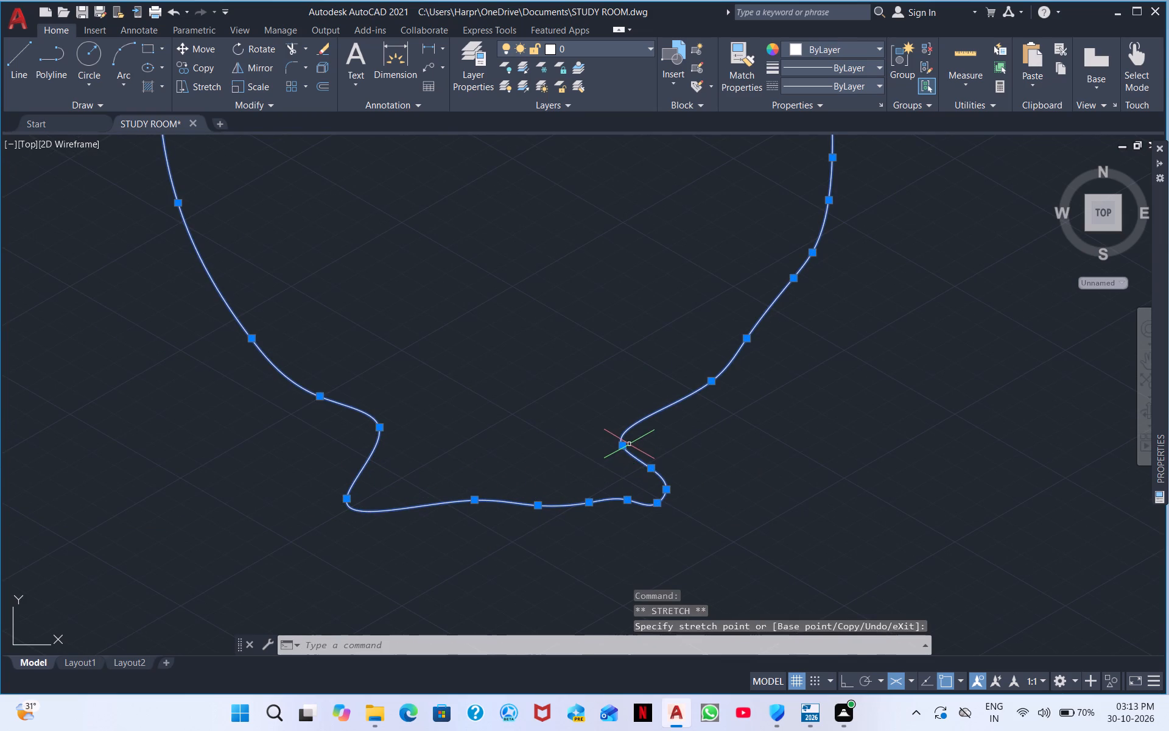
pyautogui.click(625, 446)
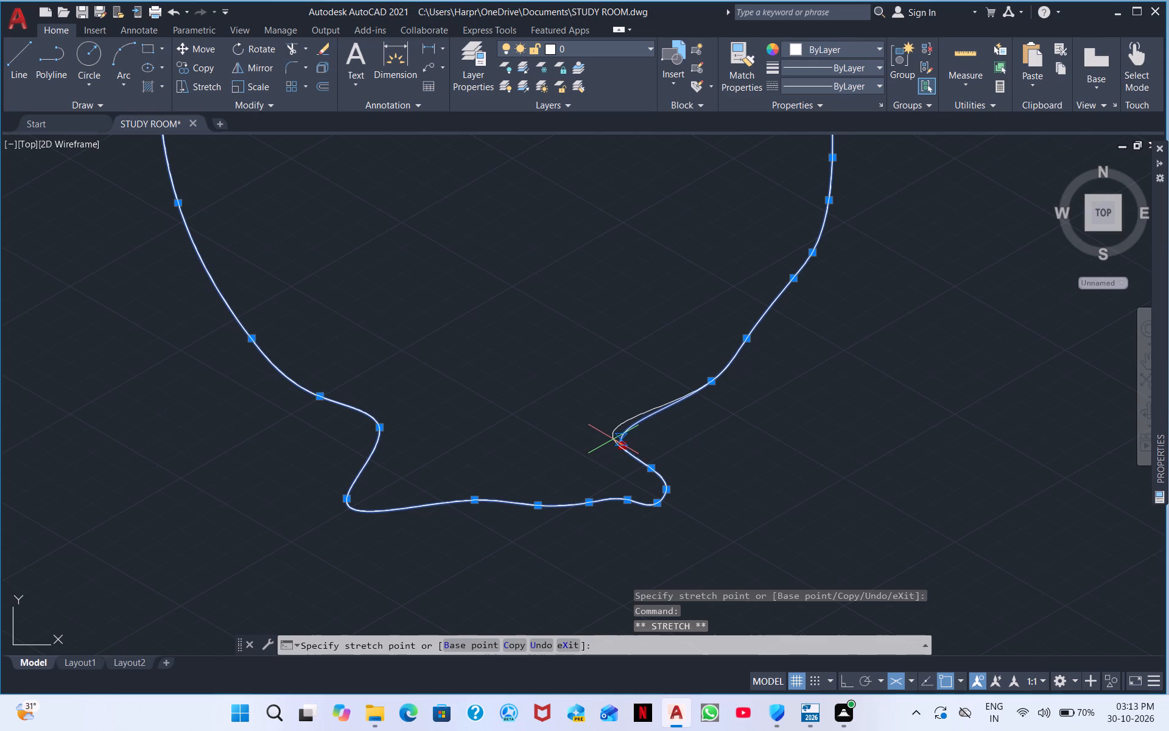
pyautogui.click(612, 438)
pyautogui.scroll(-2, 626, 432)
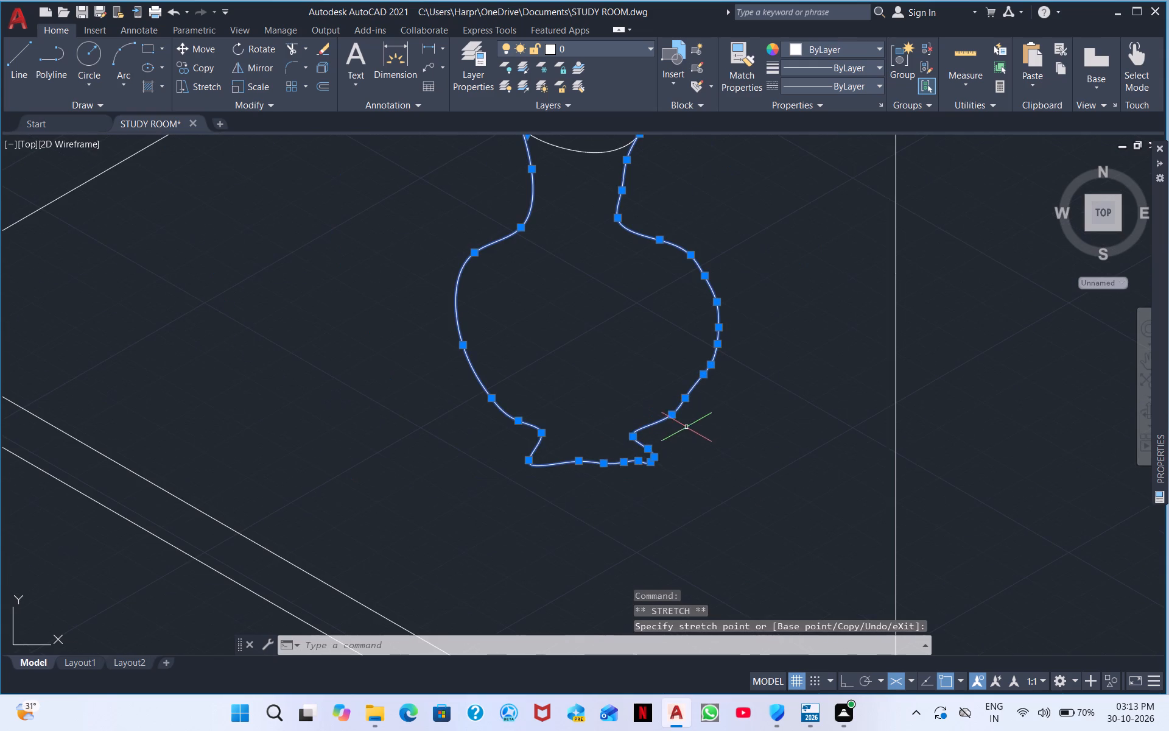
pyautogui.scroll(4, 662, 406)
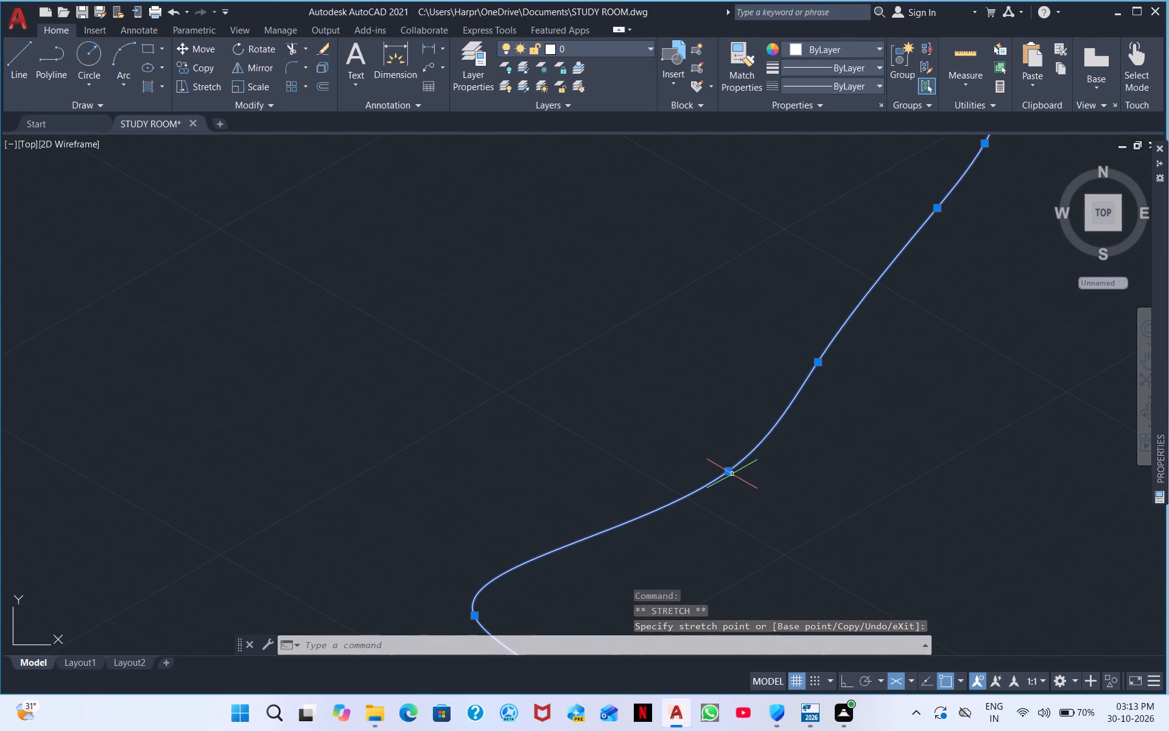
pyautogui.click(730, 471)
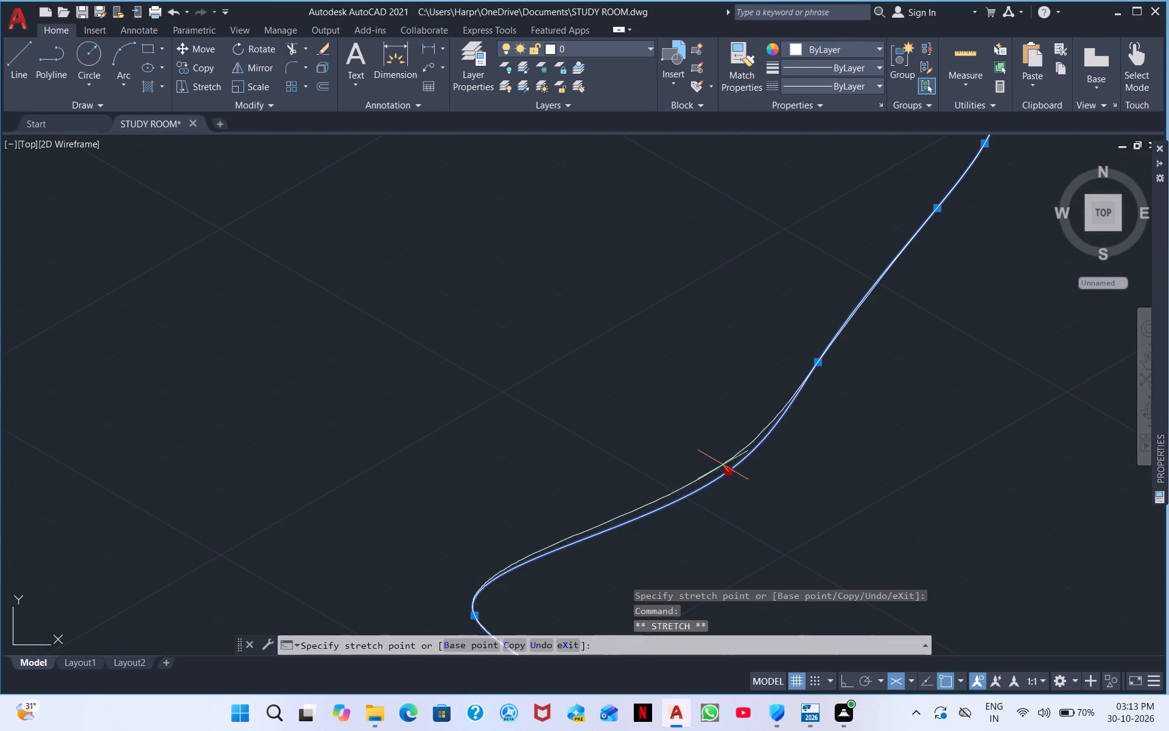
pyautogui.click(717, 454)
pyautogui.scroll(-5, 717, 454)
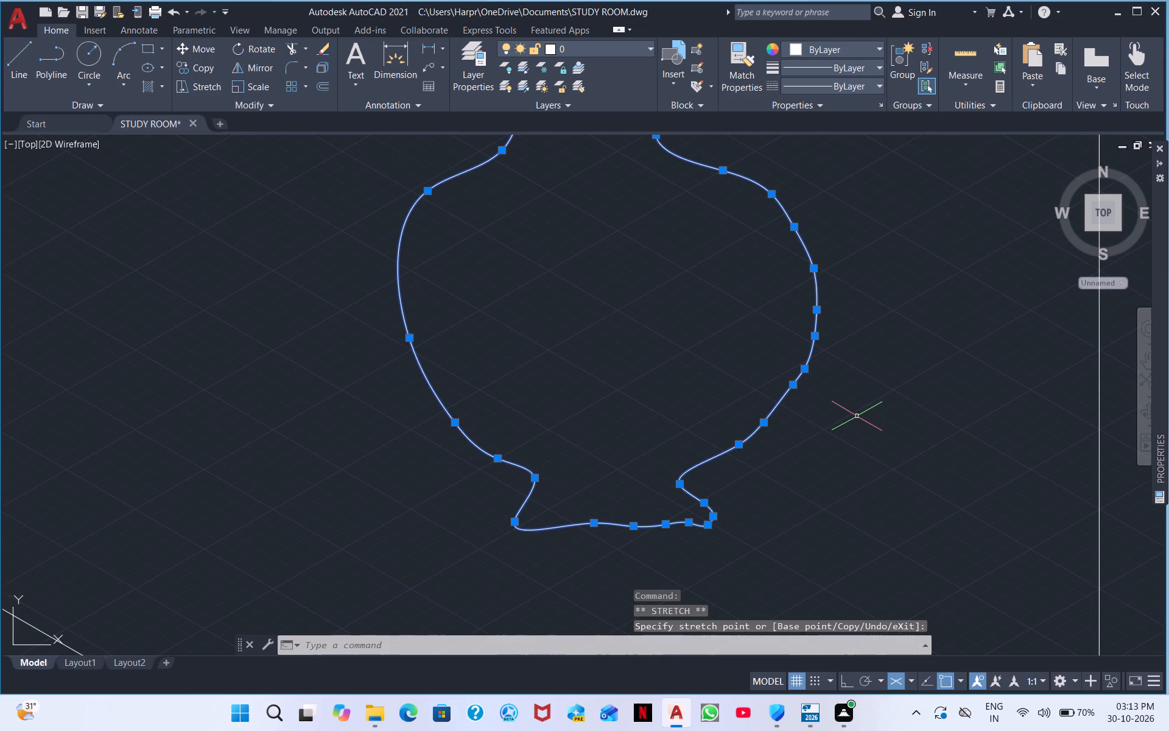
# Even out the waviness of the vase's bottom edge by stretching three of its fit points slightly downward.
pyautogui.scroll(-2, 822, 381)
pyautogui.scroll(2, 828, 383)
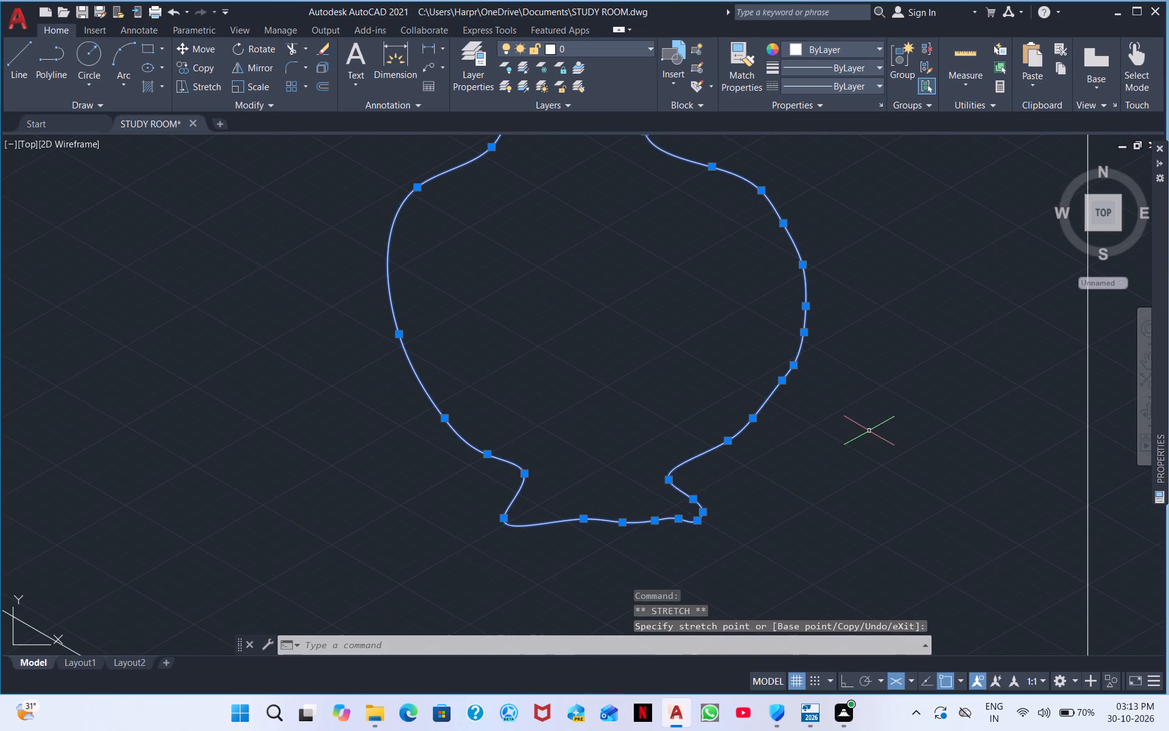
pyautogui.scroll(-2, 869, 431)
pyautogui.scroll(3, 795, 431)
pyautogui.moveTo(821, 498); pyautogui.dragTo(801, 434, button='middle')
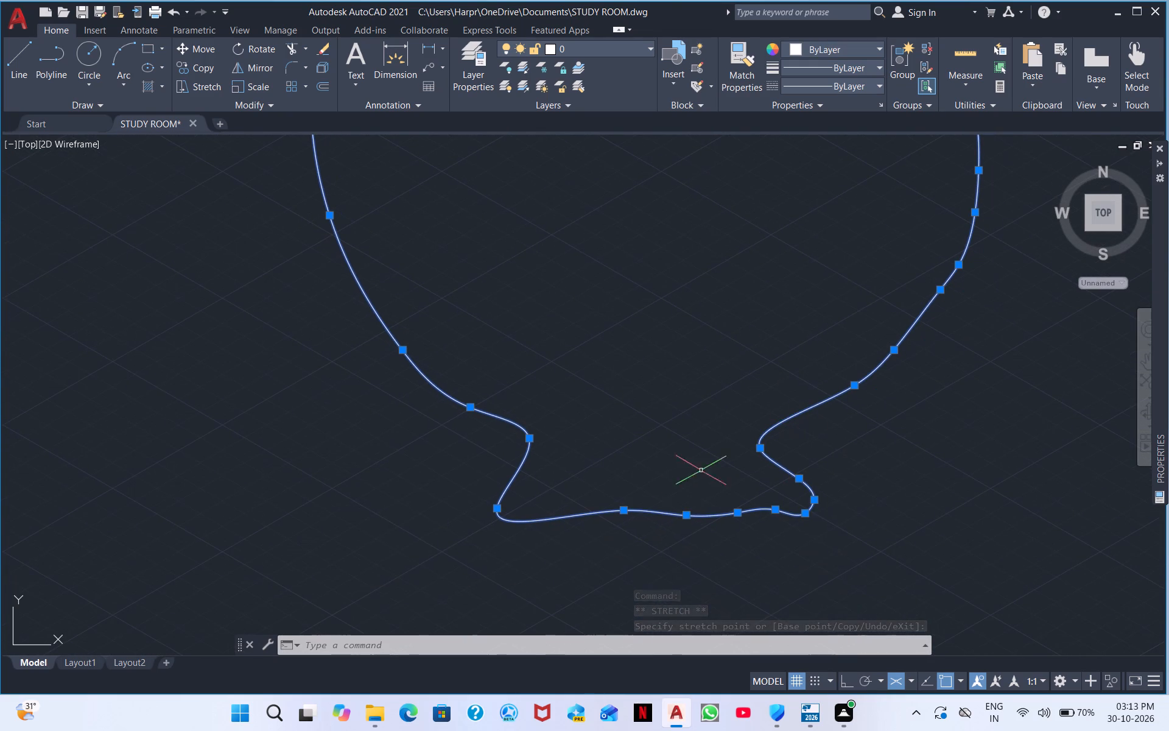
pyautogui.click(621, 508)
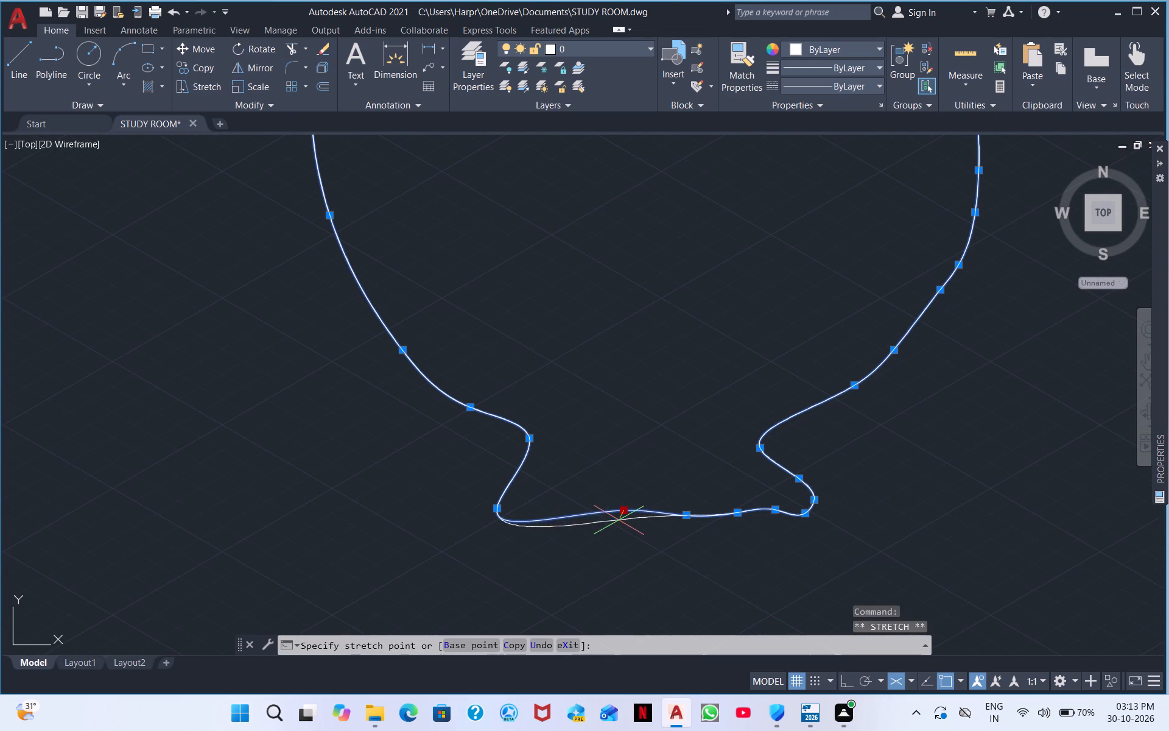
pyautogui.click(619, 521)
pyautogui.scroll(4, 774, 515)
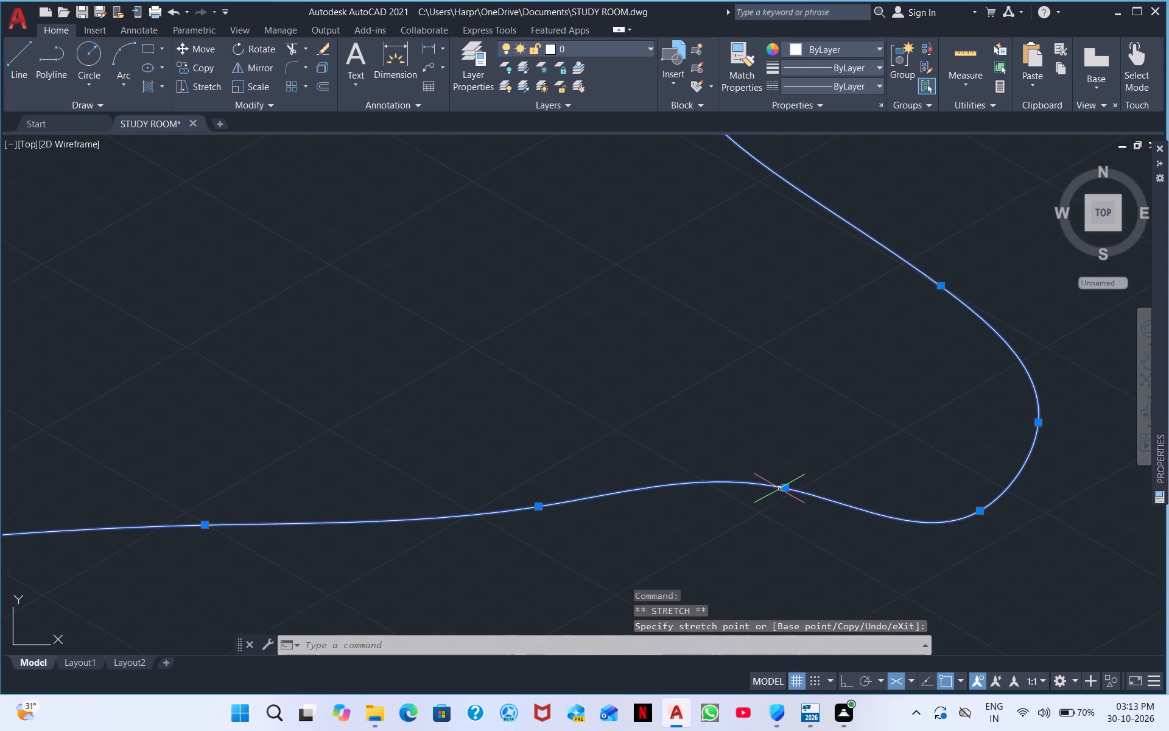
pyautogui.click(784, 489)
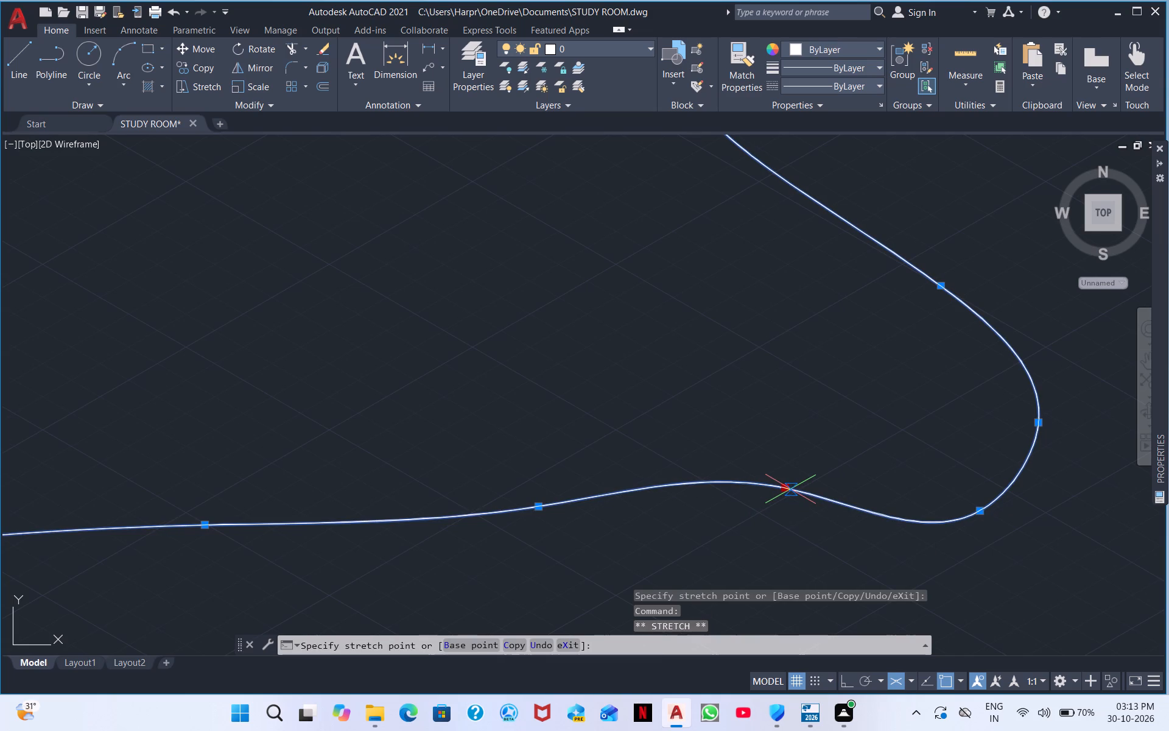
pyautogui.click(790, 489)
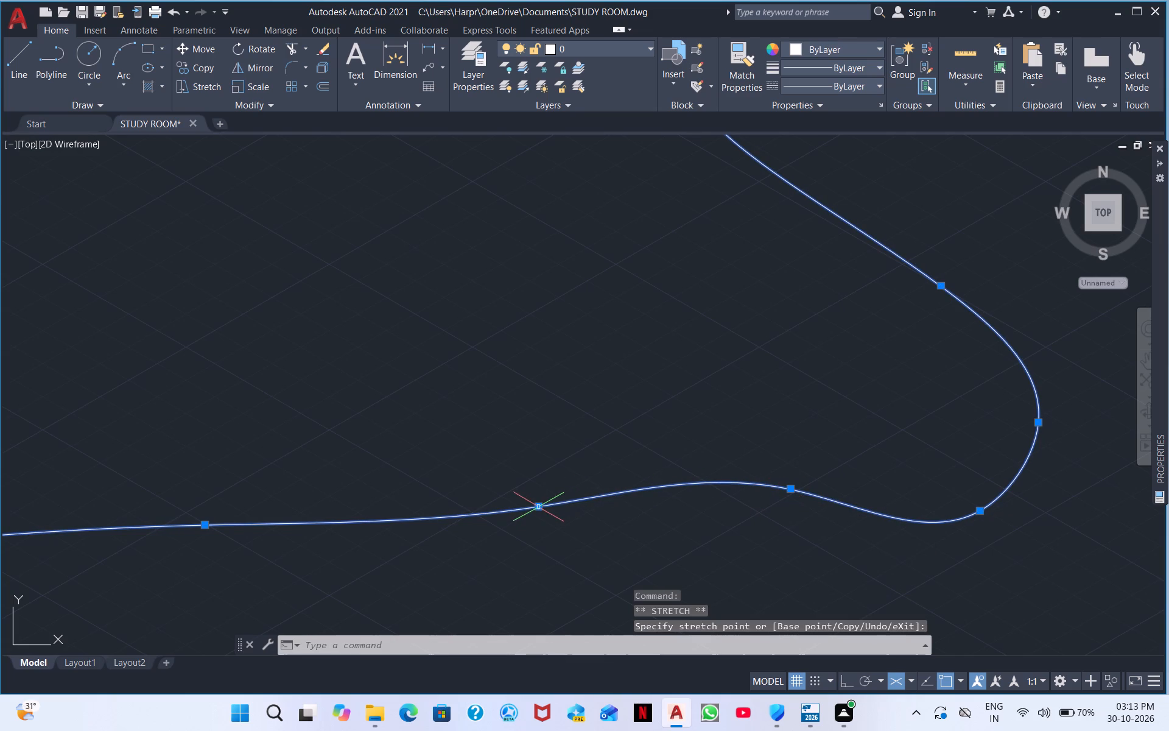
pyautogui.click(539, 507)
pyautogui.click(539, 516)
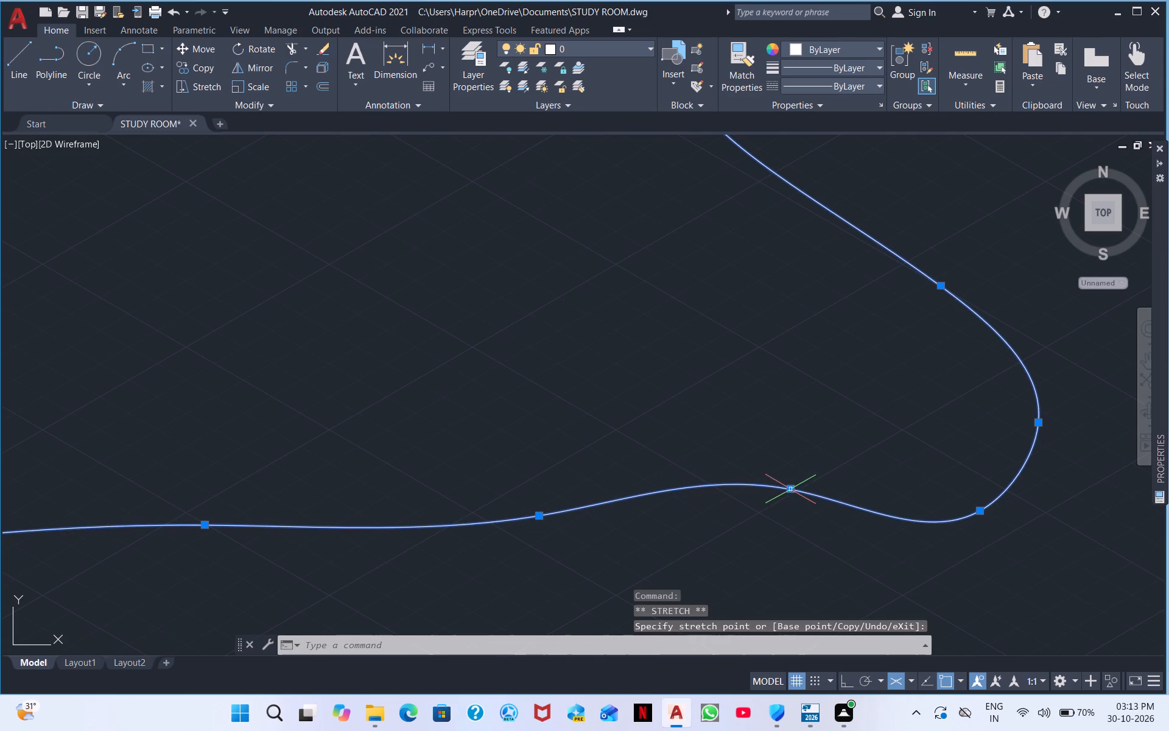
pyautogui.click(792, 486)
pyautogui.click(792, 501)
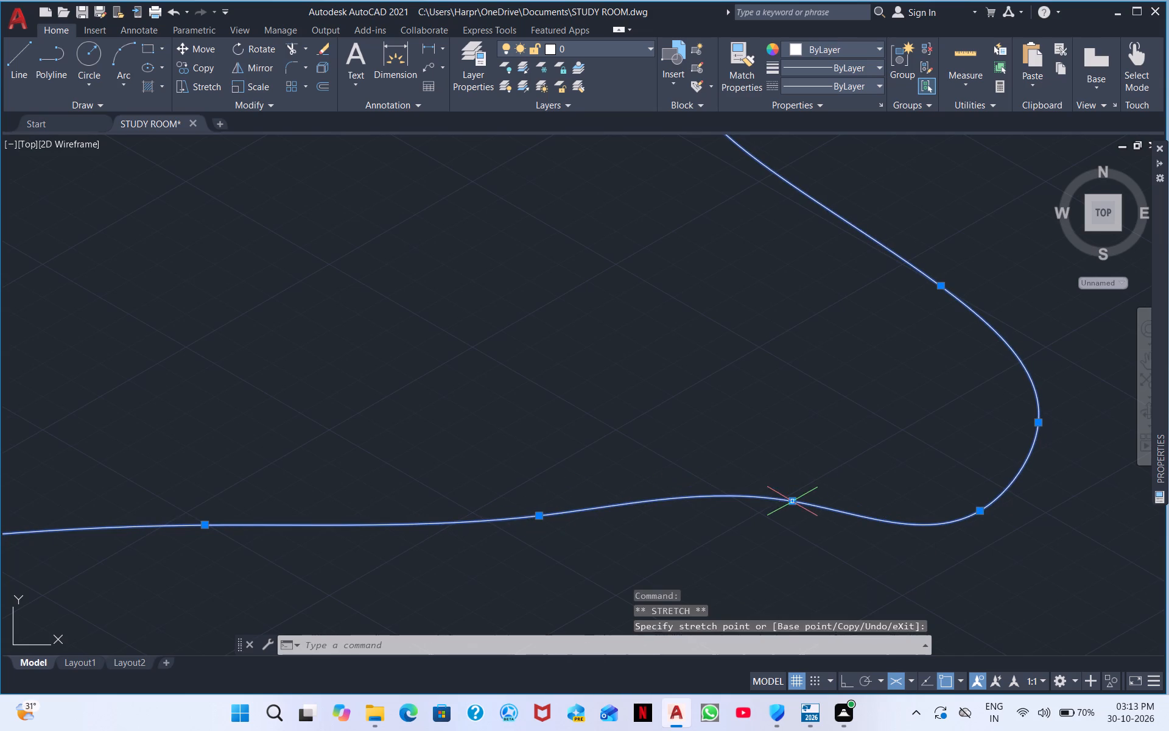
pyautogui.scroll(-1, 781, 444)
pyautogui.moveTo(957, 397); pyautogui.dragTo(845, 468, button='middle')
pyautogui.scroll(-3, 940, 413)
pyautogui.scroll(-3, 811, 440)
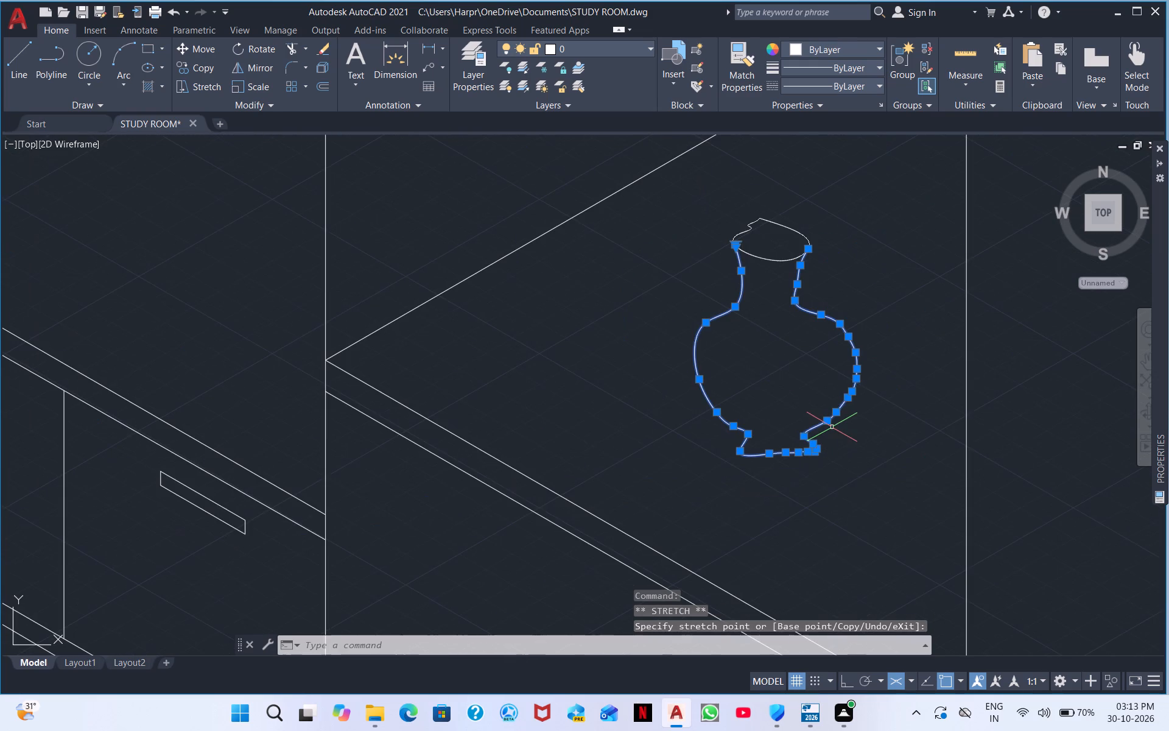
# Refine the vase's lower right side by stretching the foot's pinch point and a lower belly fit point up and outward.
pyautogui.scroll(5, 814, 419)
pyautogui.moveTo(810, 487); pyautogui.dragTo(834, 398, button='middle')
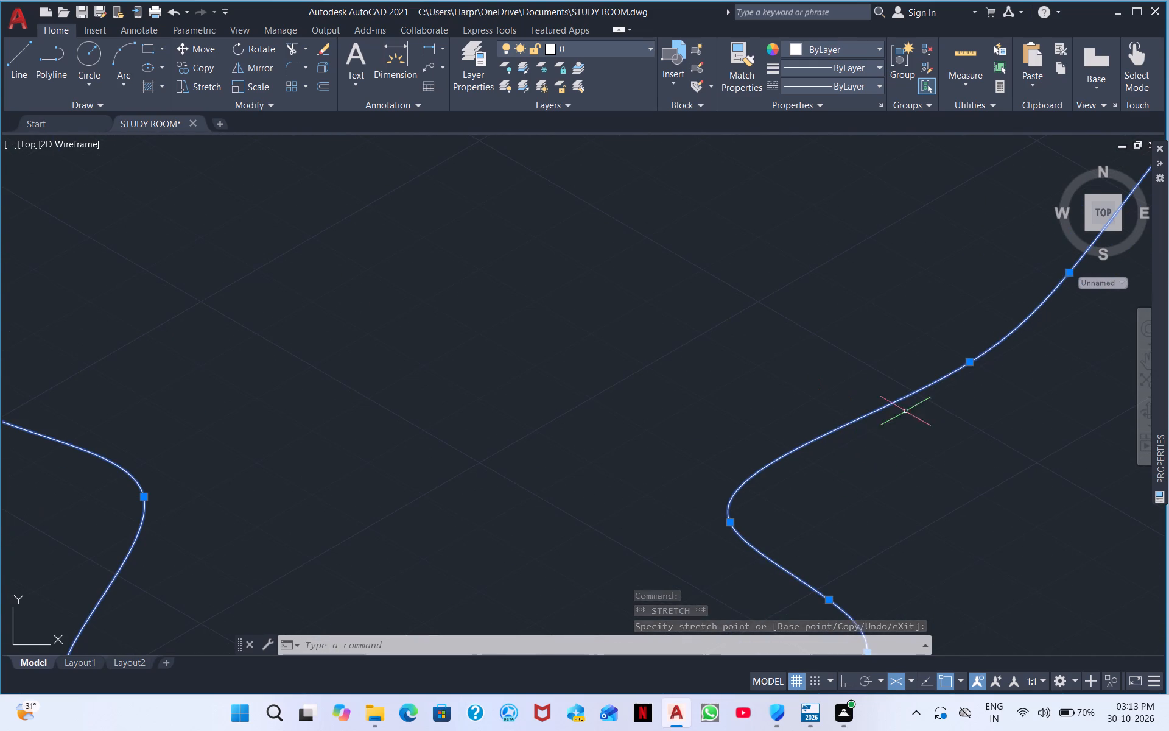
pyautogui.click(729, 522)
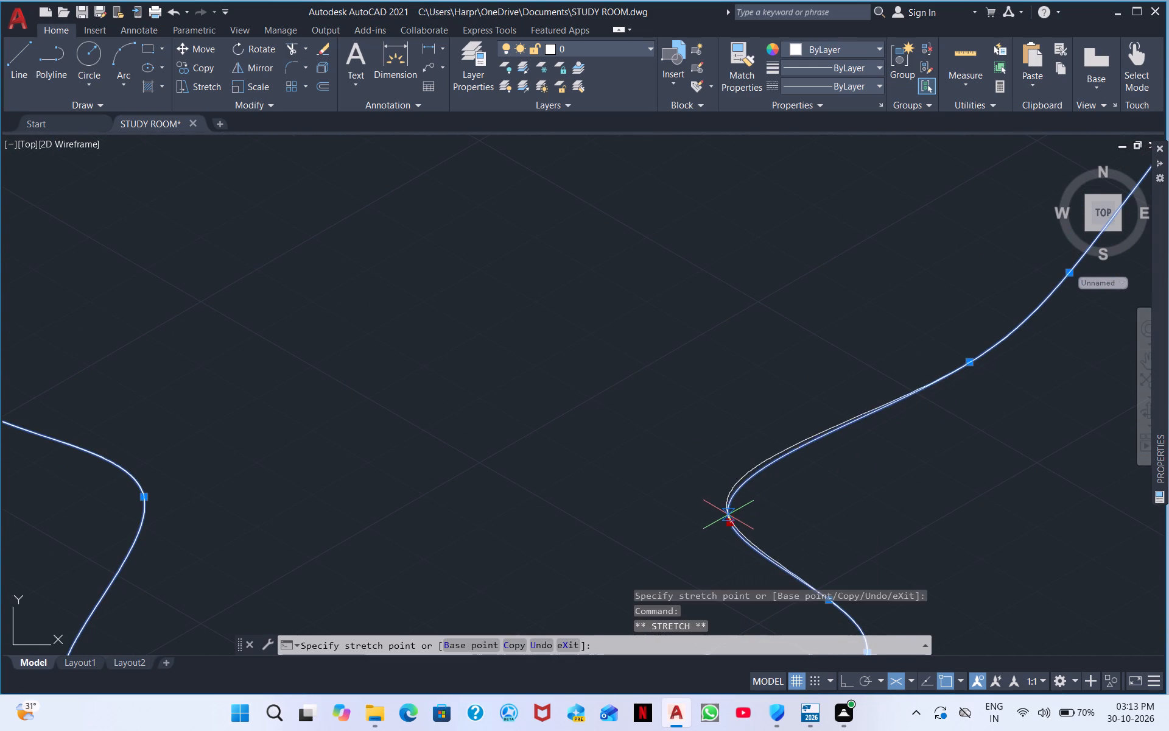
pyautogui.click(750, 500)
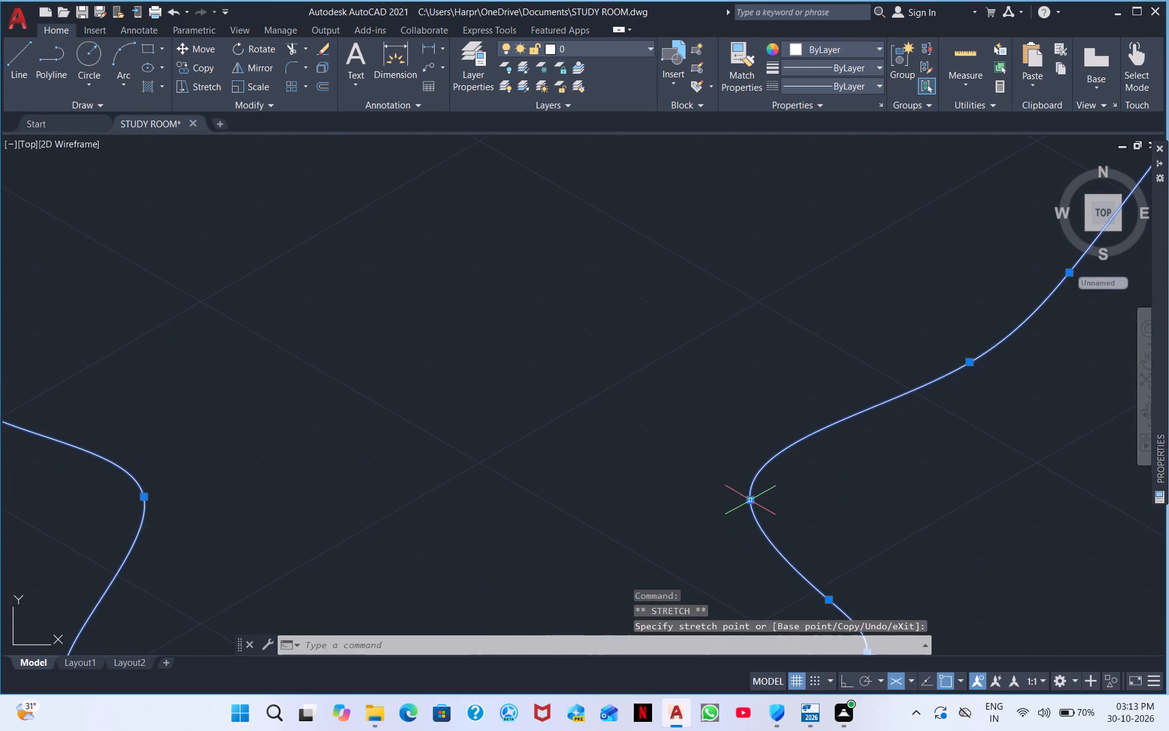
pyautogui.scroll(-2, 754, 501)
pyautogui.moveTo(862, 478); pyautogui.dragTo(744, 531, button='middle')
pyautogui.scroll(-1, 746, 507)
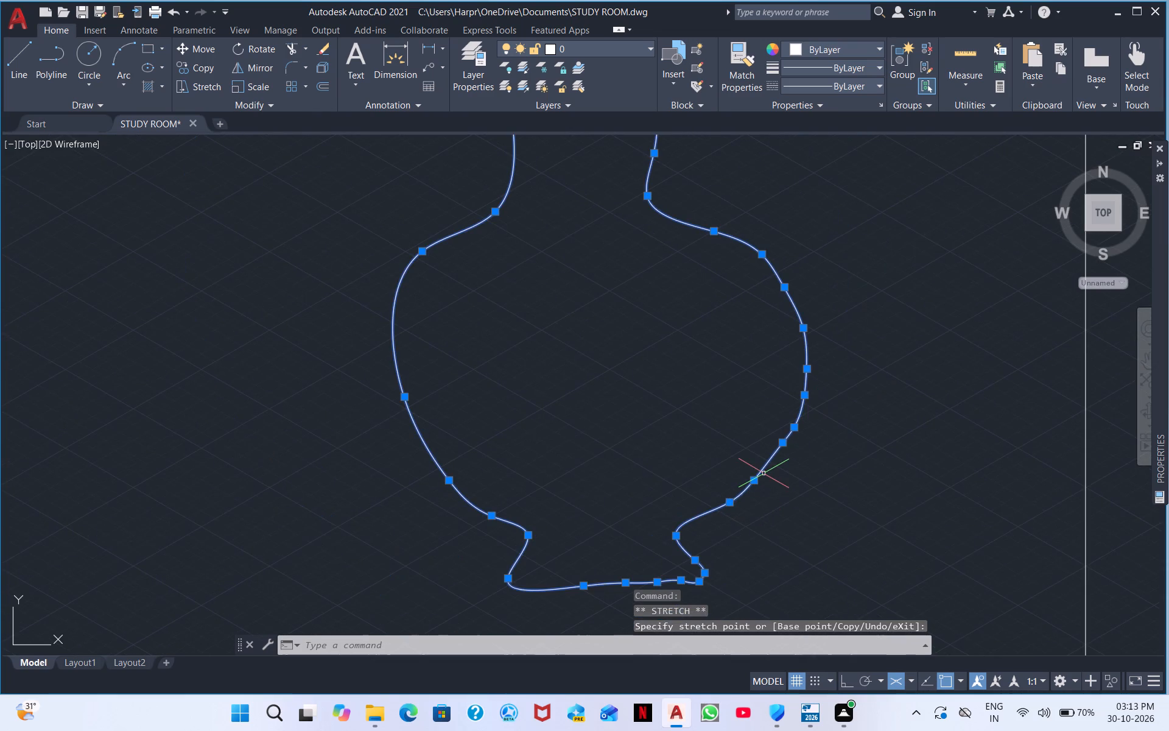
pyautogui.scroll(3, 764, 473)
pyautogui.click(726, 507)
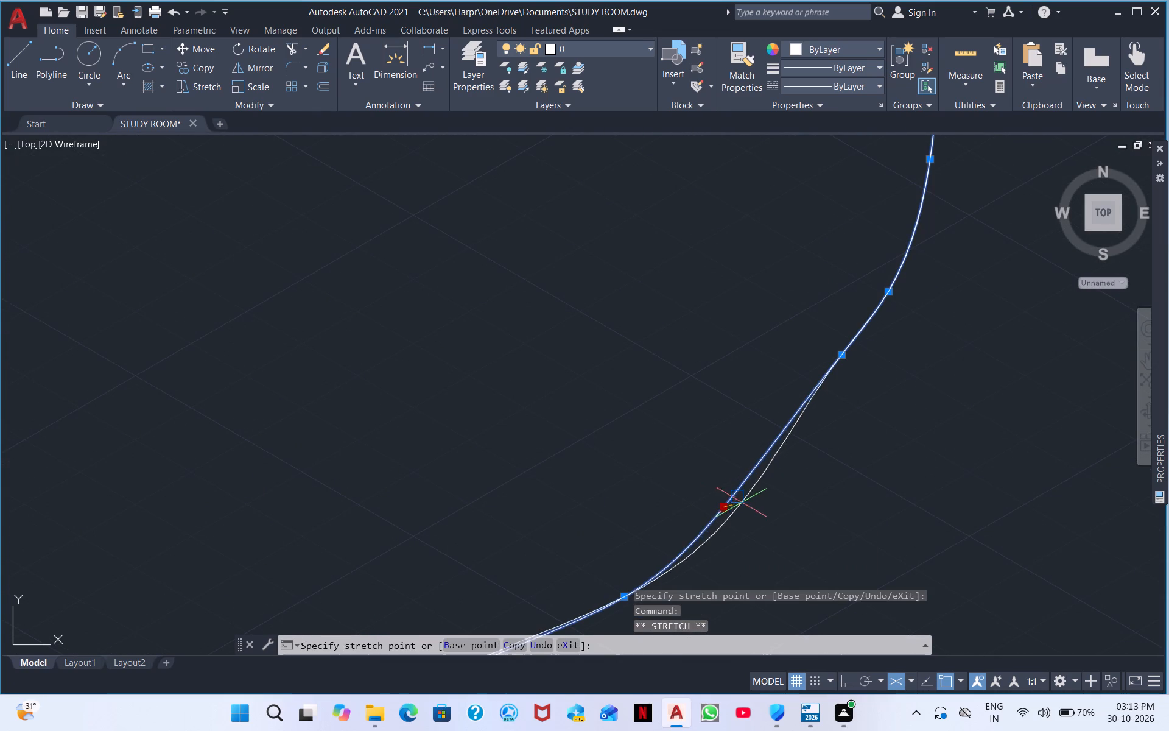
pyautogui.click(777, 465)
pyautogui.scroll(-2, 785, 454)
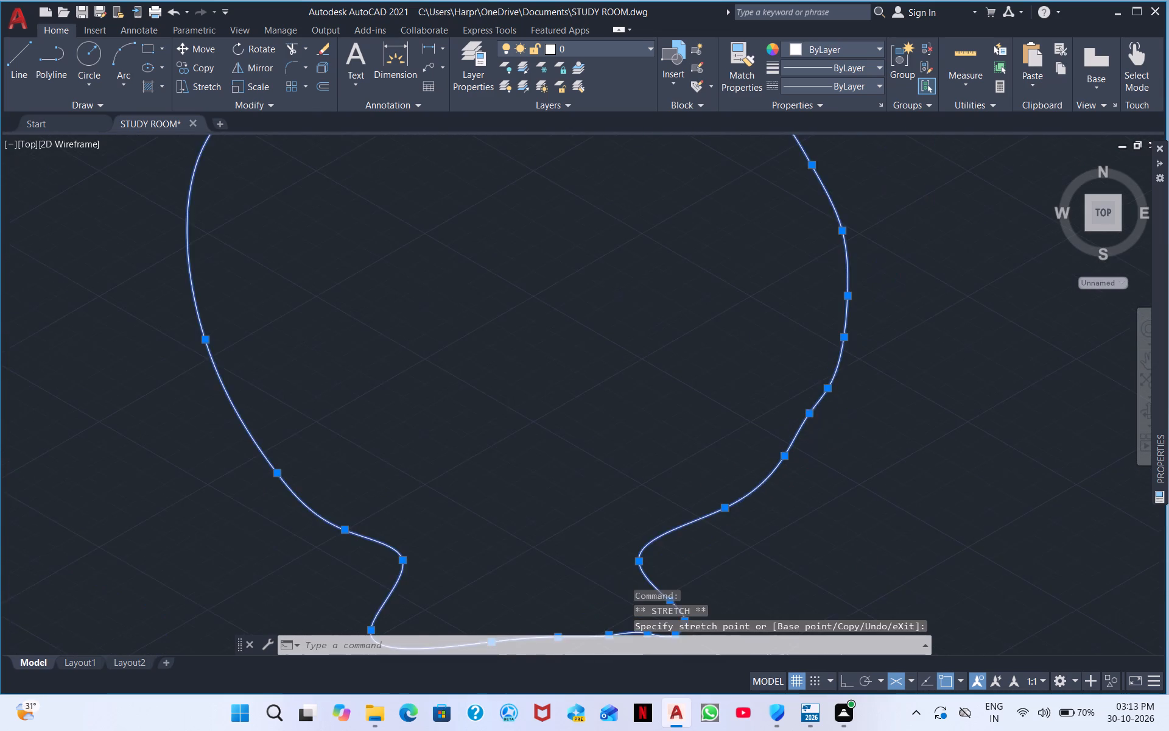
pyautogui.scroll(-1, 826, 421)
pyautogui.moveTo(816, 440); pyautogui.dragTo(737, 559, button='middle')
pyautogui.rightClick(835, 456)
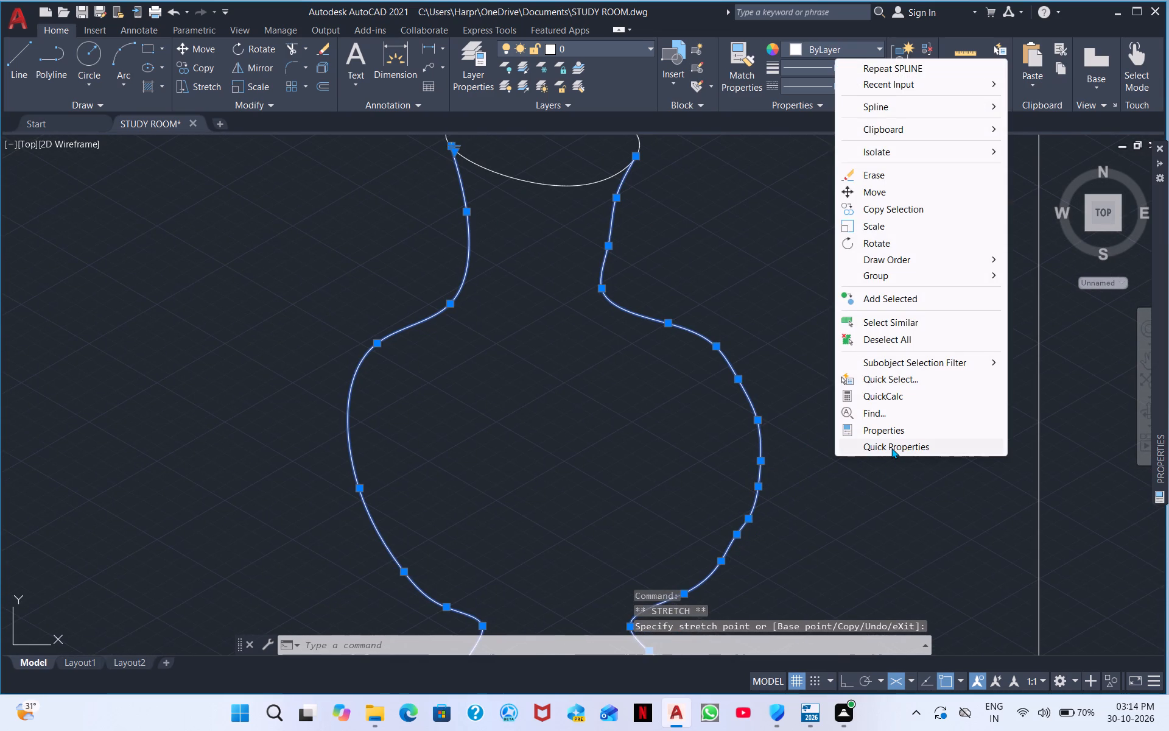
pyautogui.press('Escape')
pyautogui.press('Escape')
# Copy the whole vase, including its rim, to a spot slightly in front of the original on the same bookshelf shelf.
pyautogui.scroll(-4, 673, 483)
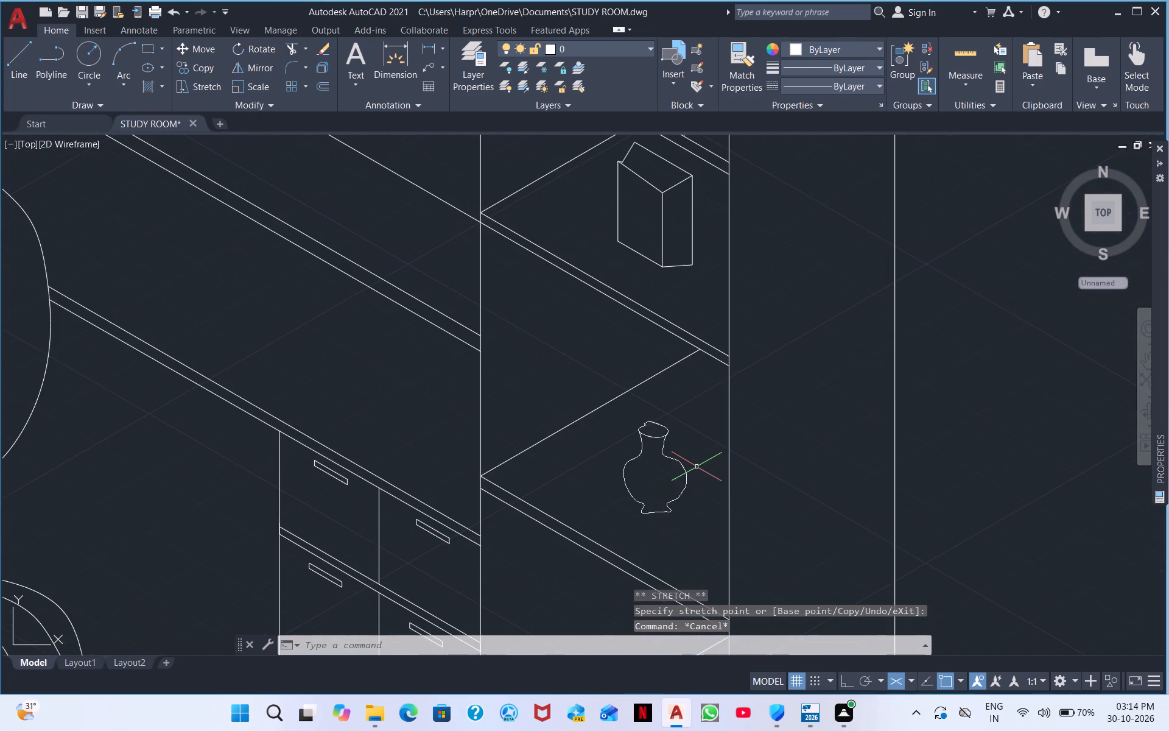
pyautogui.moveTo(697, 466); pyautogui.dragTo(632, 454, button='middle')
pyautogui.scroll(-1, 631, 454)
pyautogui.scroll(2, 612, 478)
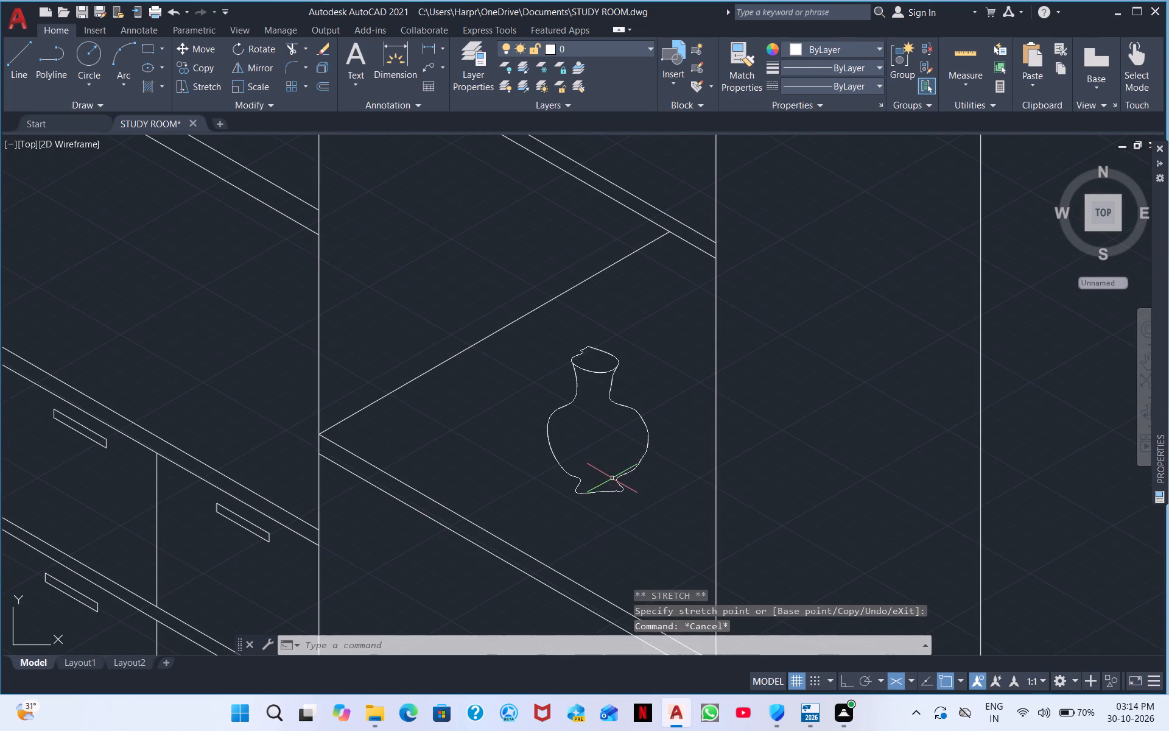
pyautogui.moveTo(636, 520); pyautogui.dragTo(631, 512)
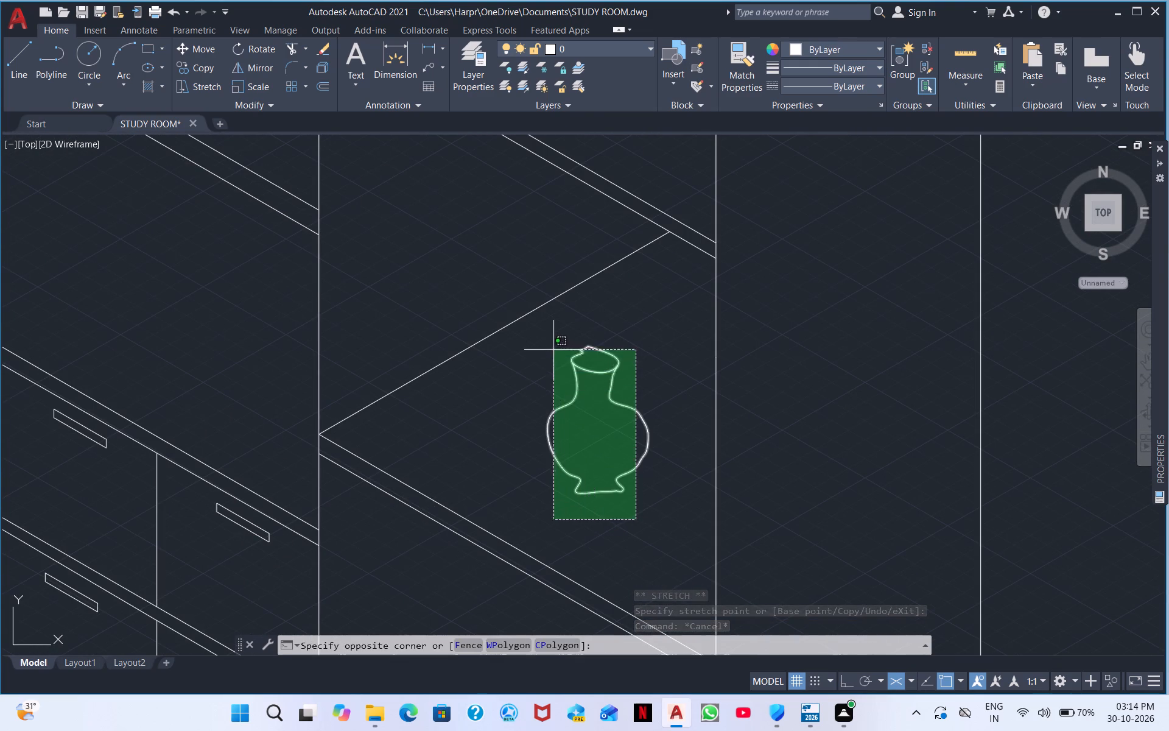
pyautogui.click(552, 348)
pyautogui.rightClick(581, 422)
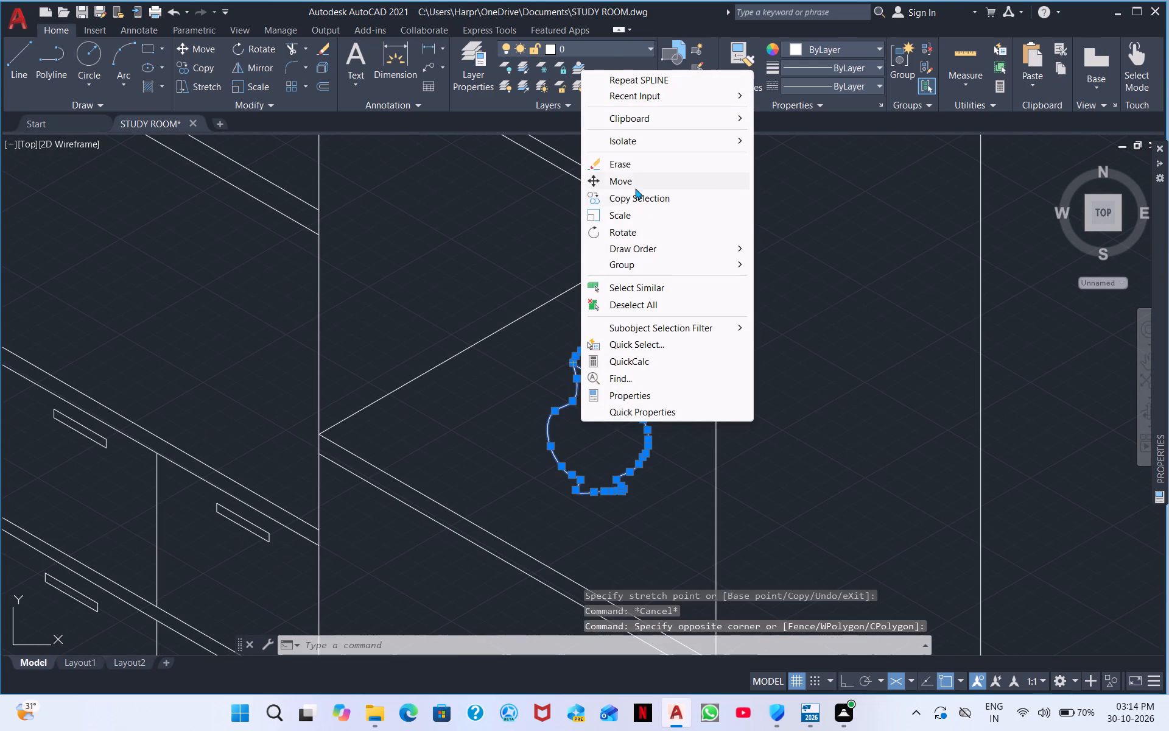
pyautogui.click(637, 200)
pyautogui.click(621, 425)
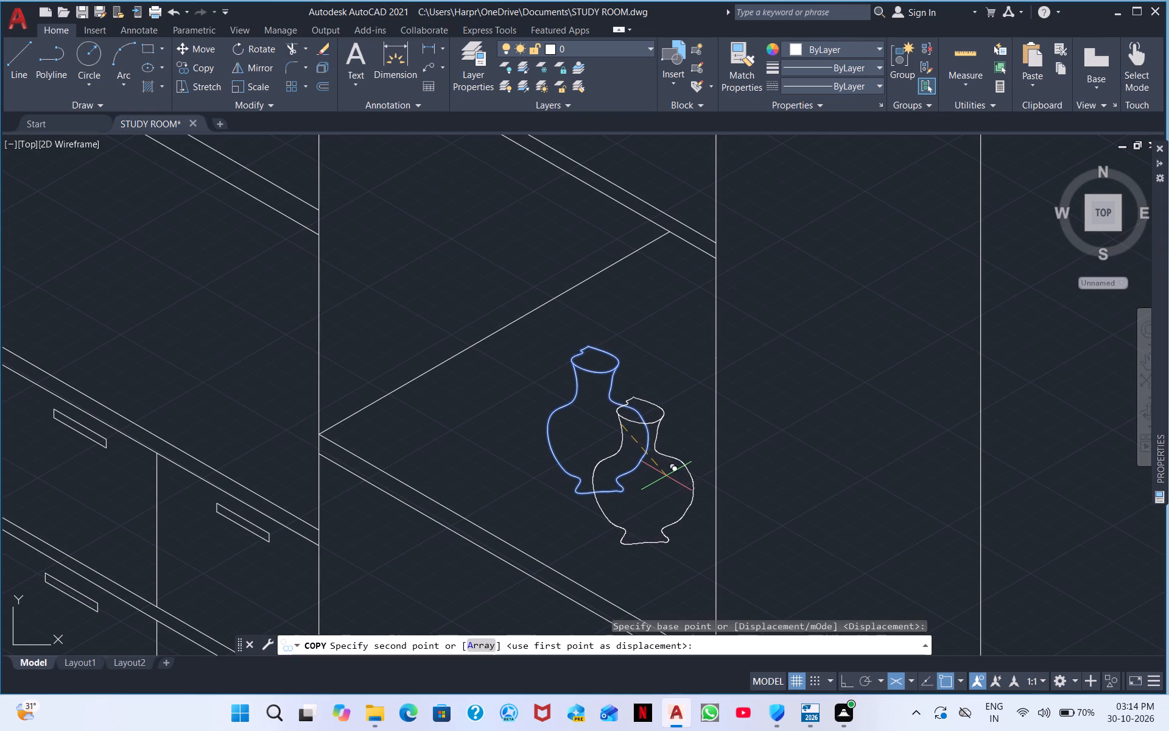
pyautogui.click(668, 481)
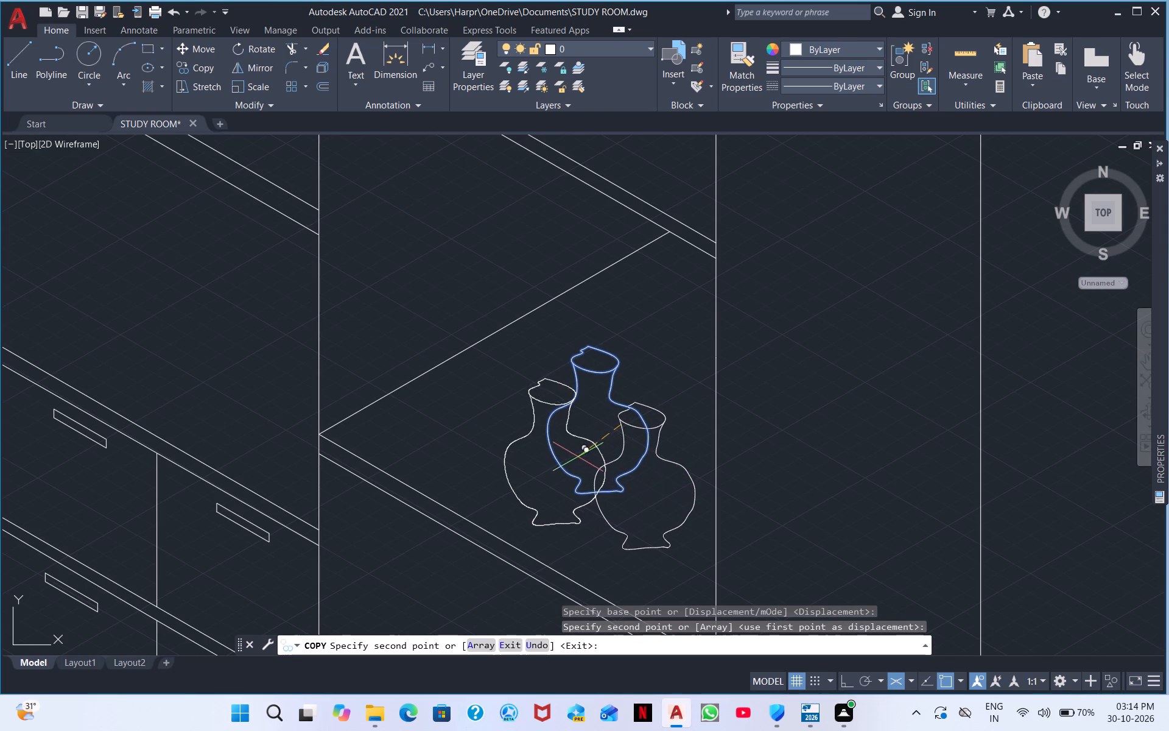
# Place two more overlapping copies of the vase on the desk's back corner, beneath the wall cabinets.
pyautogui.moveTo(494, 450); pyautogui.dragTo(675, 409, button='middle')
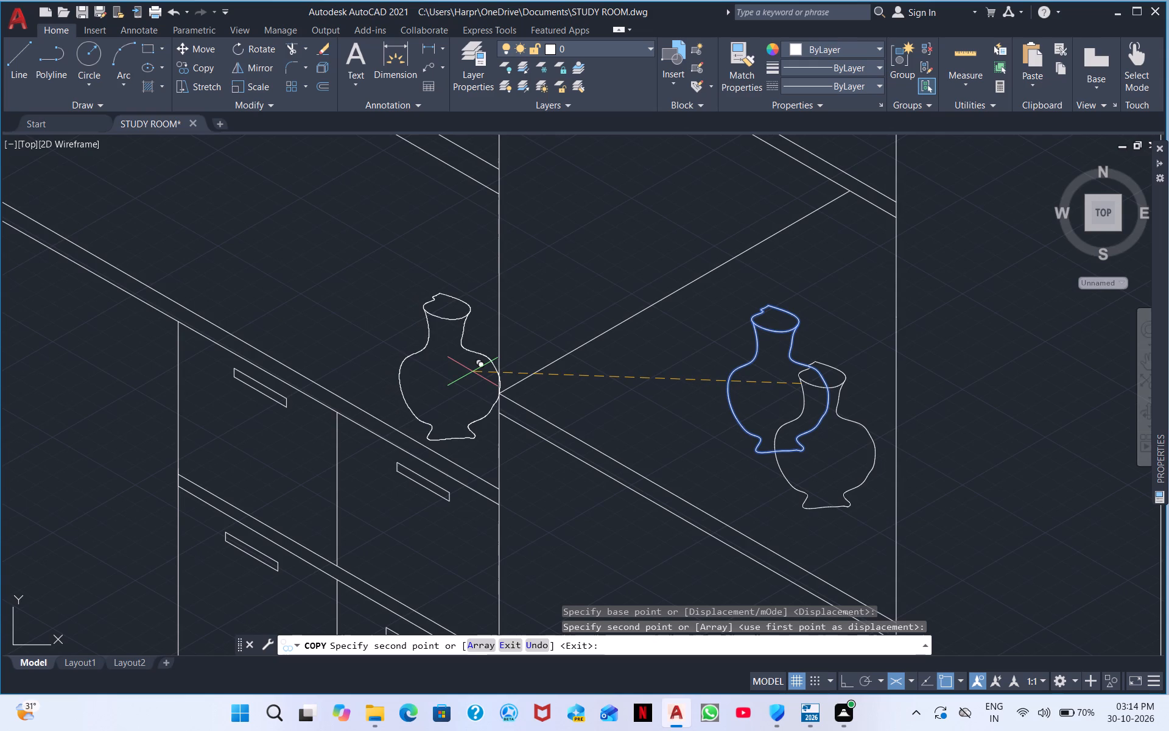
pyautogui.middleClick(477, 380)
pyautogui.scroll(-2, 477, 380)
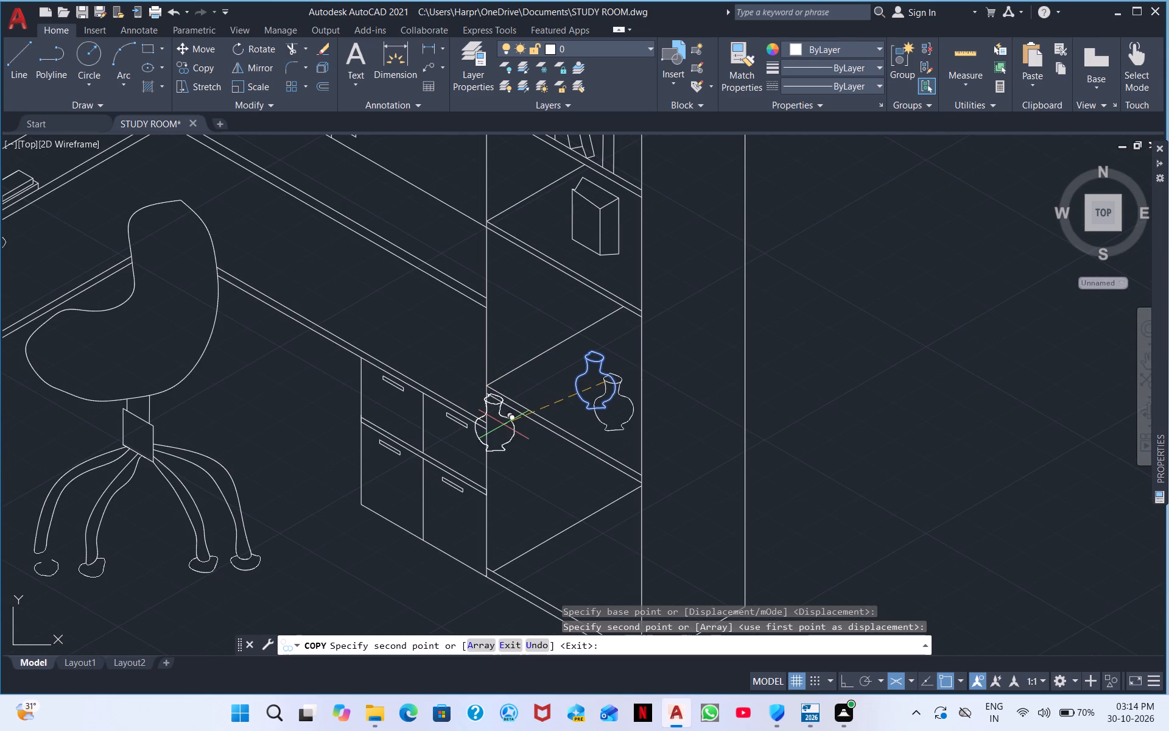
pyautogui.moveTo(426, 316); pyautogui.dragTo(627, 440, button='middle')
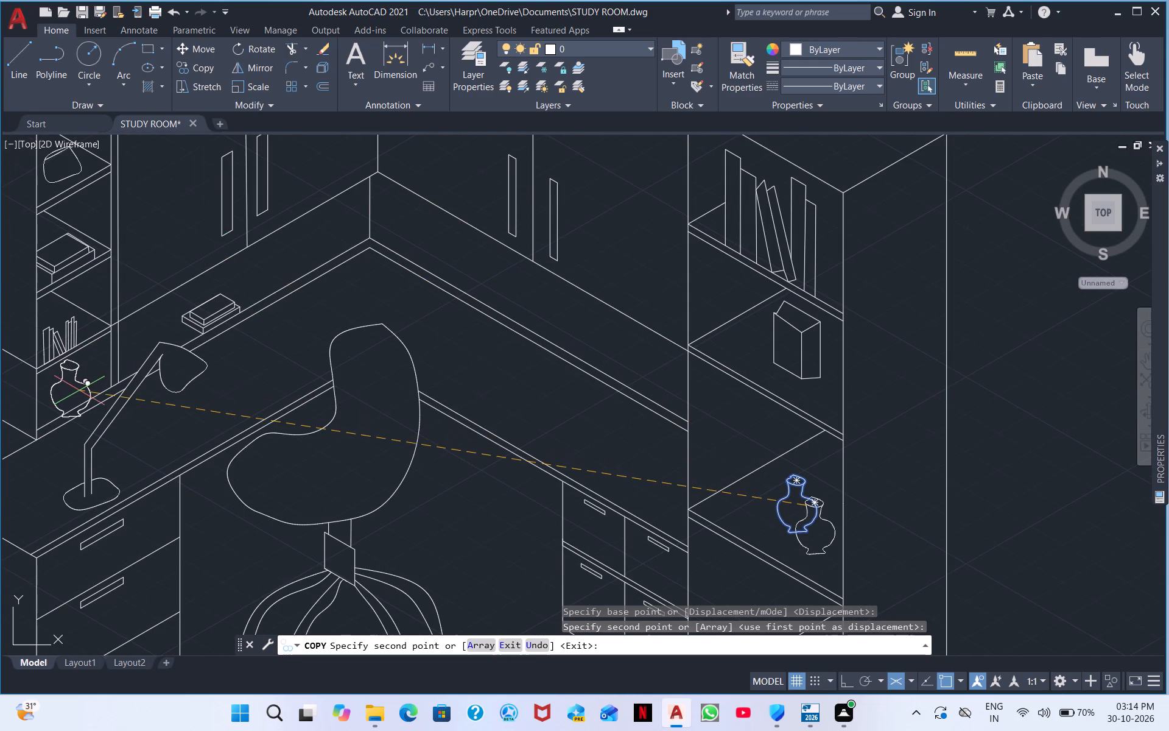
pyautogui.scroll(3, 79, 390)
pyautogui.scroll(-3, 114, 342)
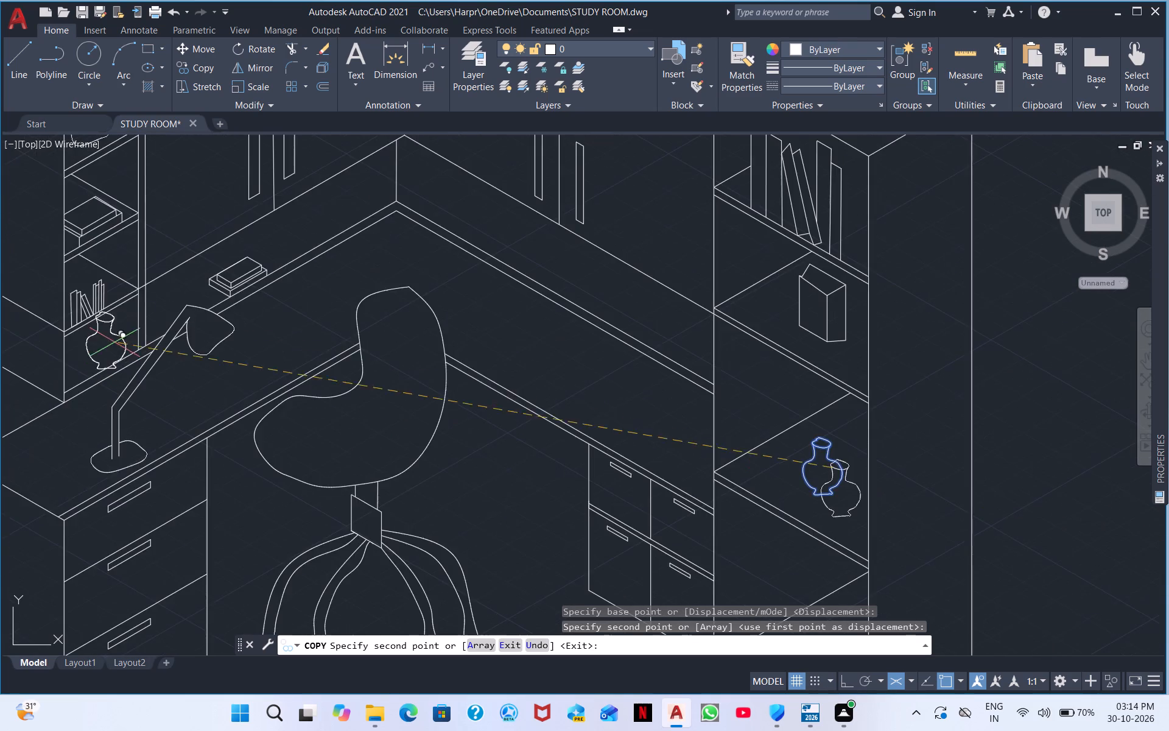
pyautogui.scroll(-1, 169, 284)
pyautogui.moveTo(169, 291); pyautogui.dragTo(116, 467, button='middle')
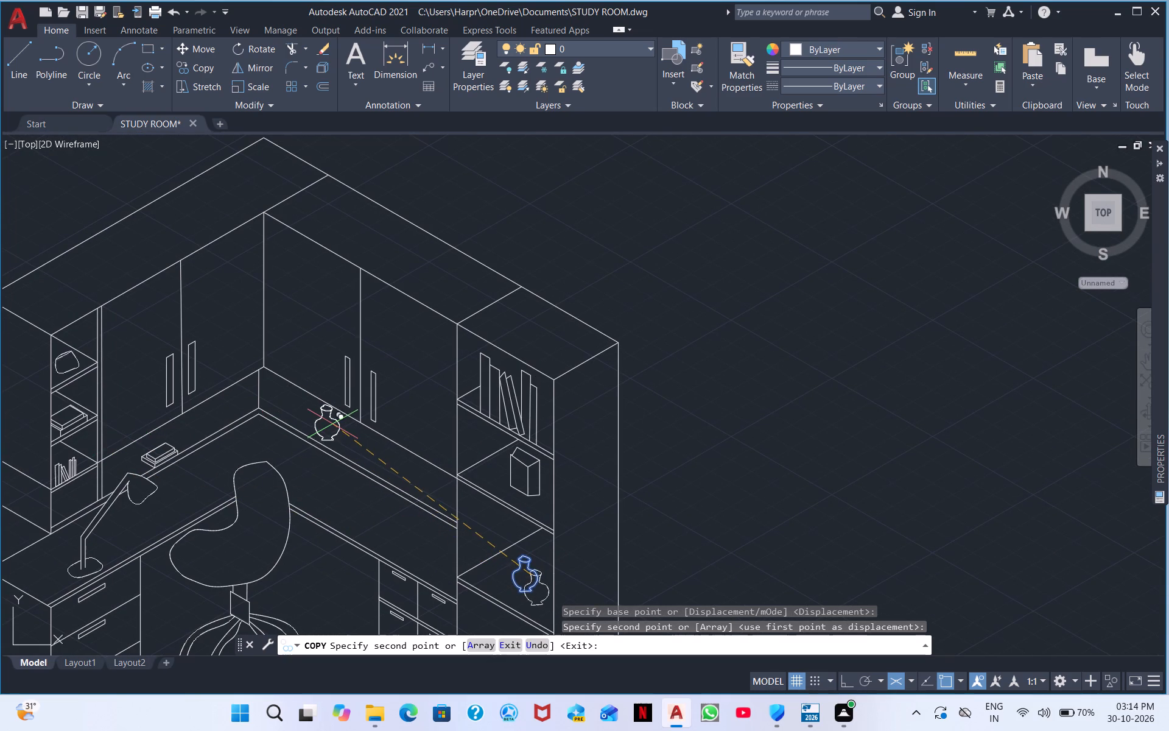
pyautogui.click(284, 398)
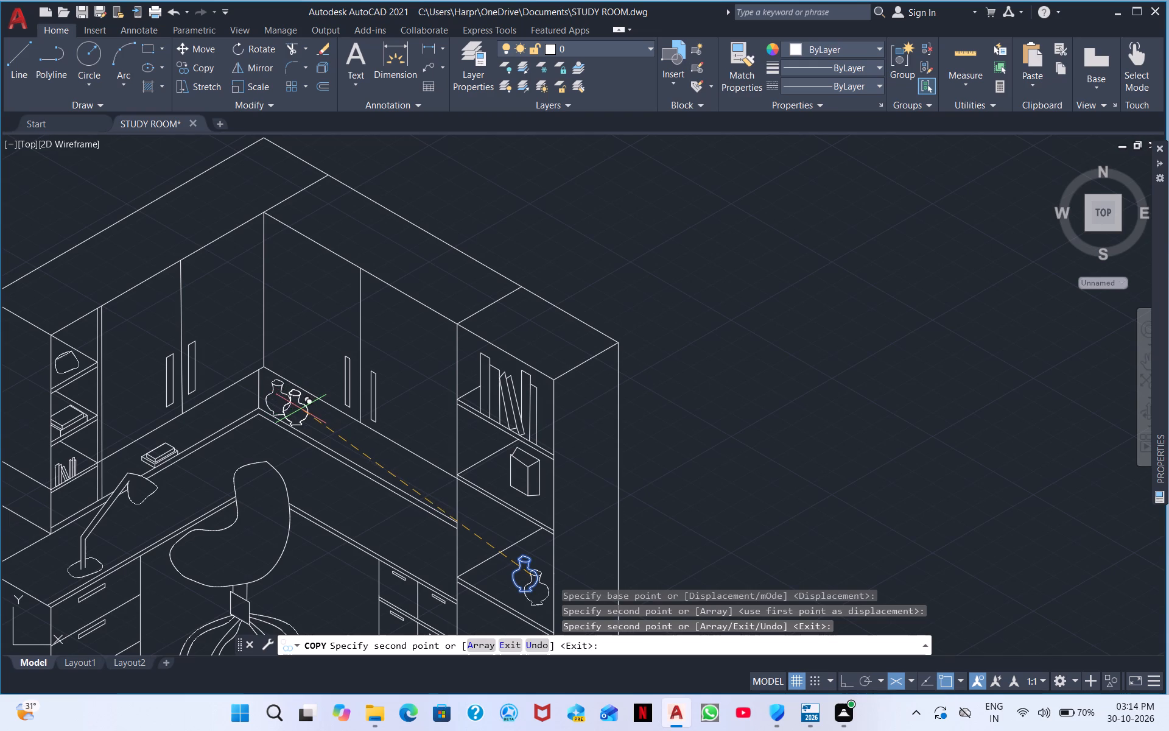
pyautogui.scroll(3, 301, 409)
pyautogui.click(286, 400)
pyautogui.press('Escape')
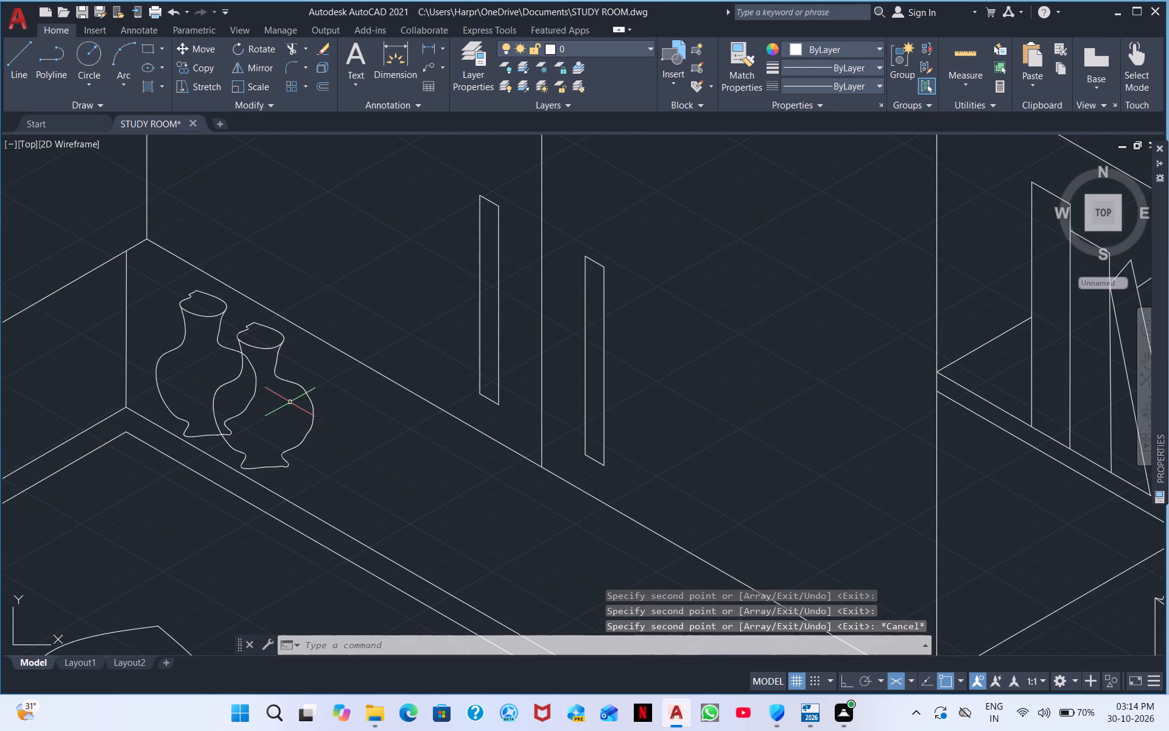
# Trim the rear vase's outline where the front vase overlaps it, in both the desk-corner pair and the bookshelf pair.
pyautogui.scroll(1, 304, 237)
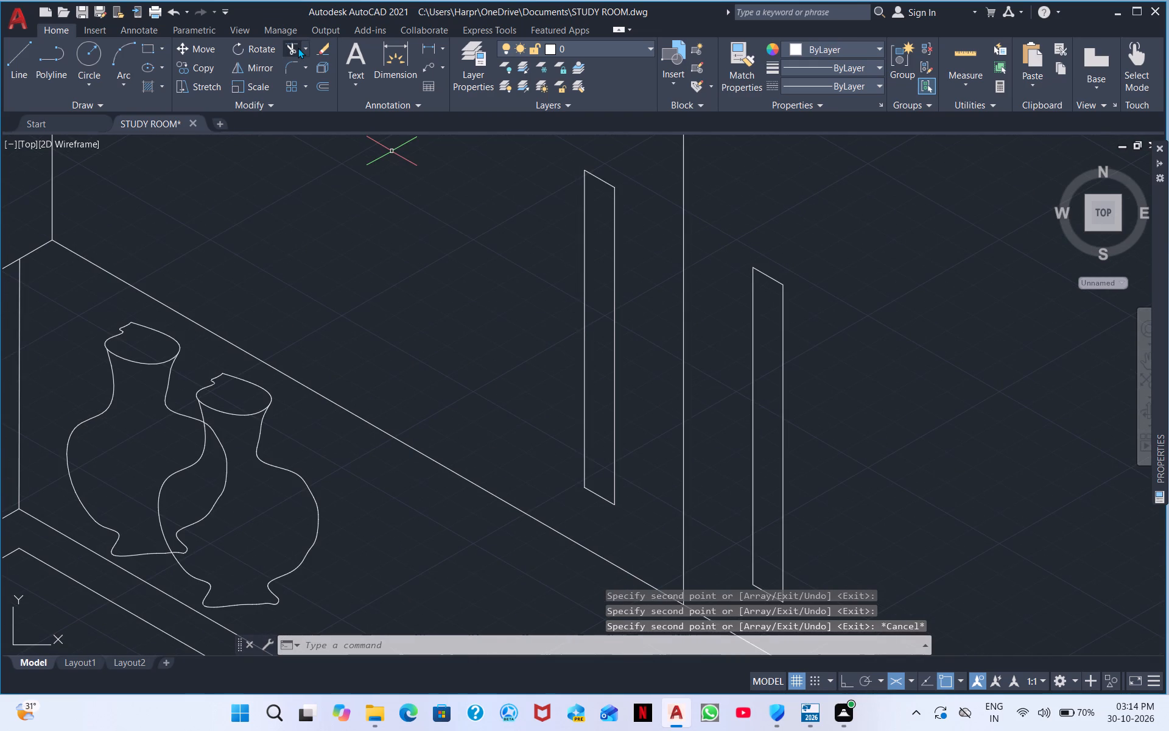
pyautogui.click(298, 48)
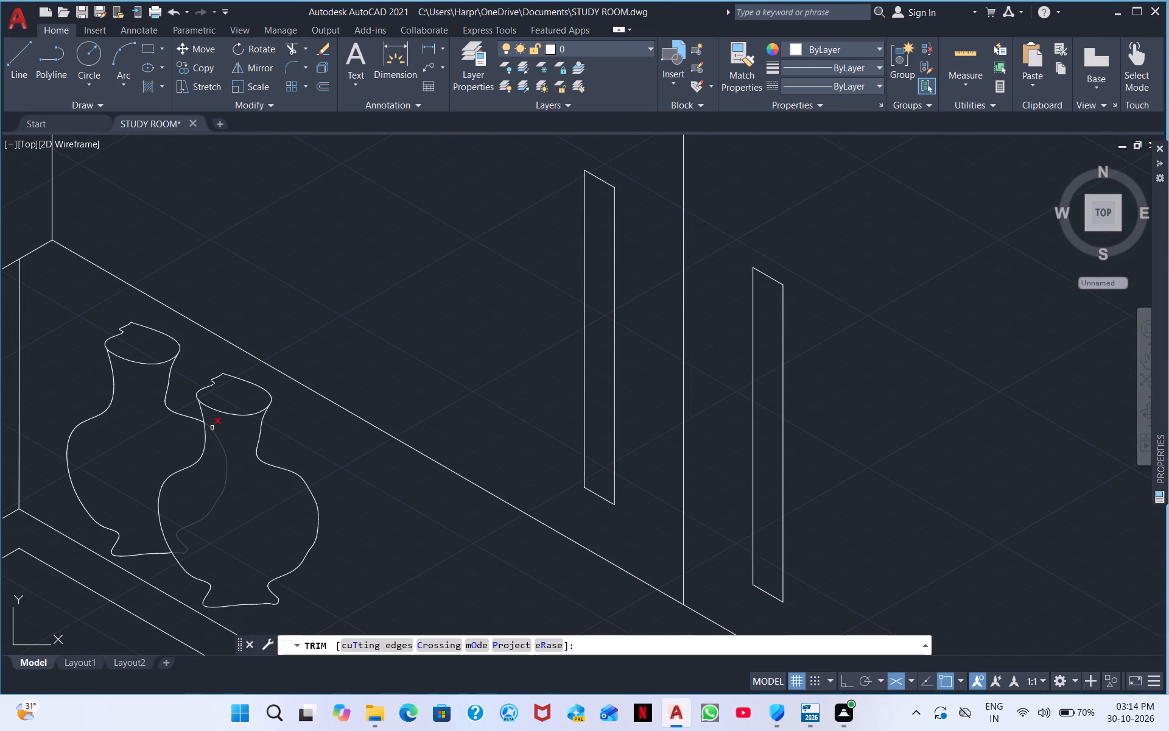
pyautogui.click(212, 428)
pyautogui.scroll(-1, 223, 465)
pyautogui.scroll(-2, 339, 498)
pyautogui.moveTo(418, 517); pyautogui.dragTo(108, 239, button='middle')
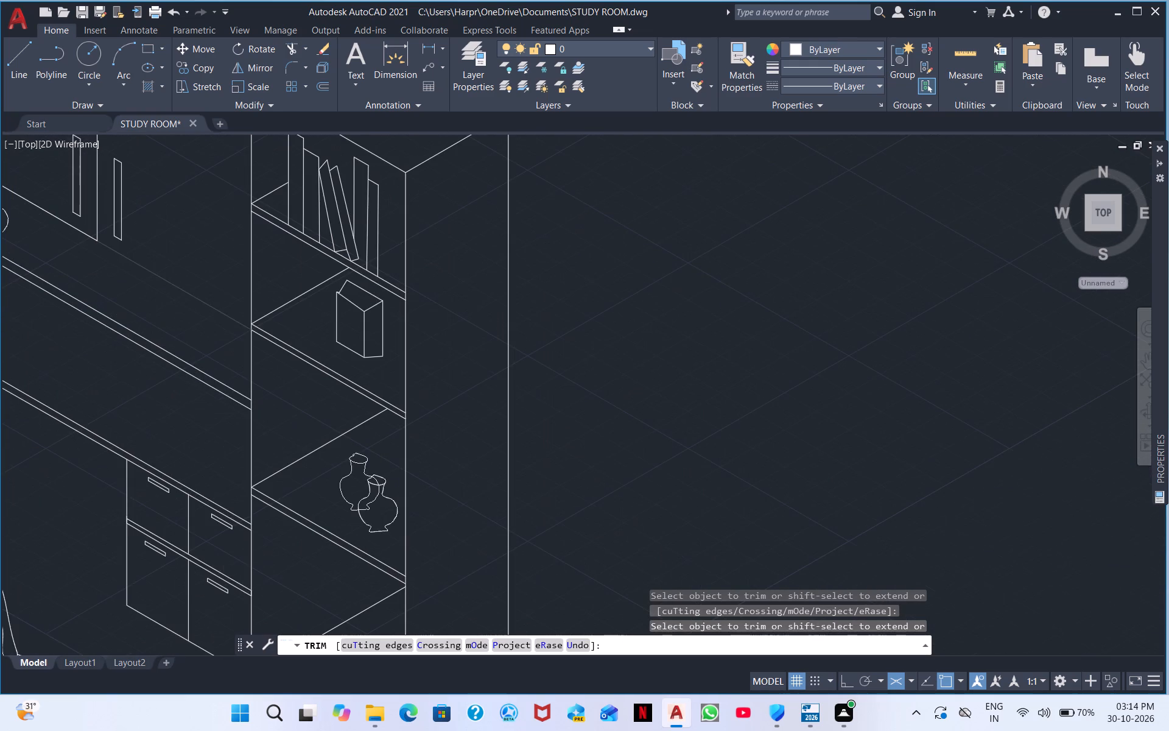
pyautogui.scroll(3, 399, 537)
pyautogui.moveTo(293, 358); pyautogui.dragTo(293, 410)
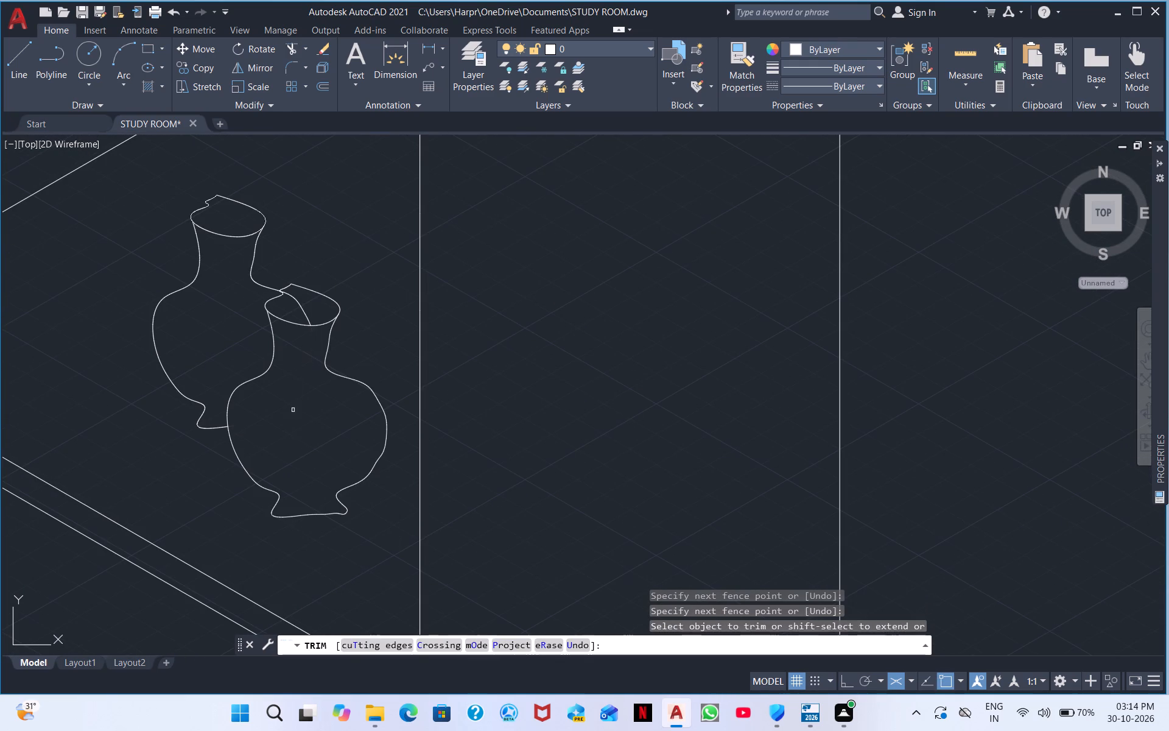
pyautogui.click(303, 309)
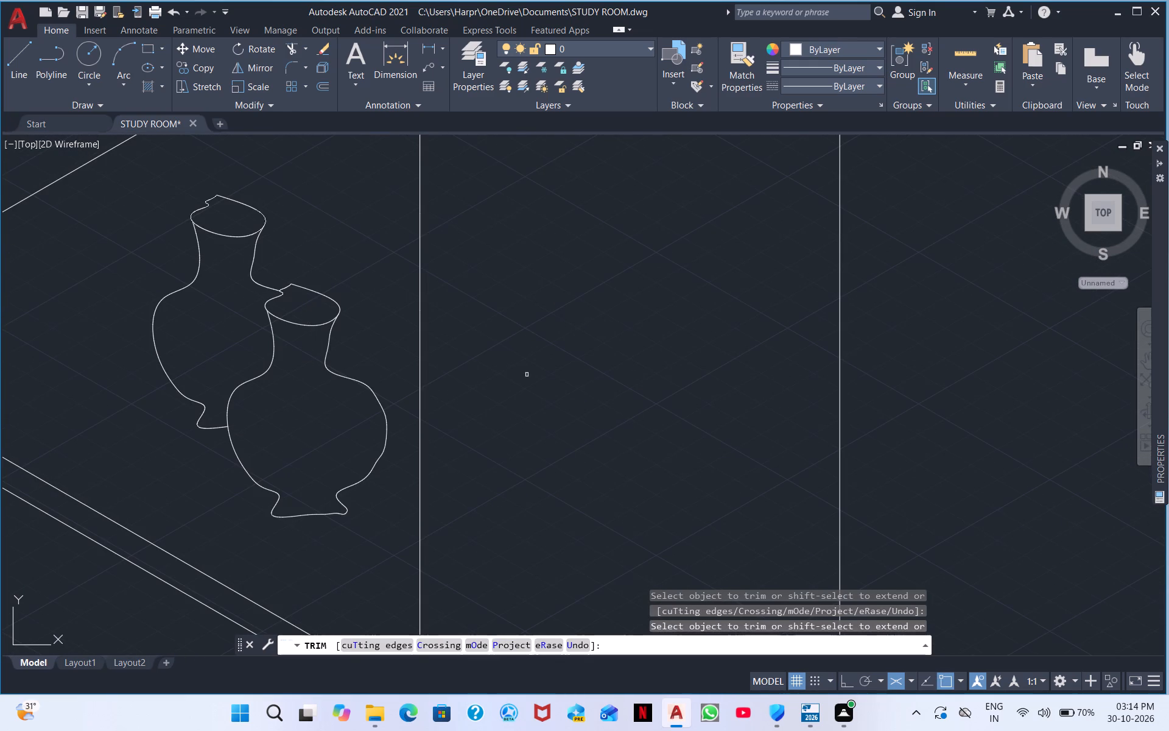
pyautogui.press('Escape')
# Draw a rectangular frame around the whole study-room drawing, leaving a margin on all sides.
pyautogui.scroll(-3, 537, 379)
pyautogui.moveTo(580, 419); pyautogui.dragTo(555, 277, button='middle')
pyautogui.scroll(-1, 516, 367)
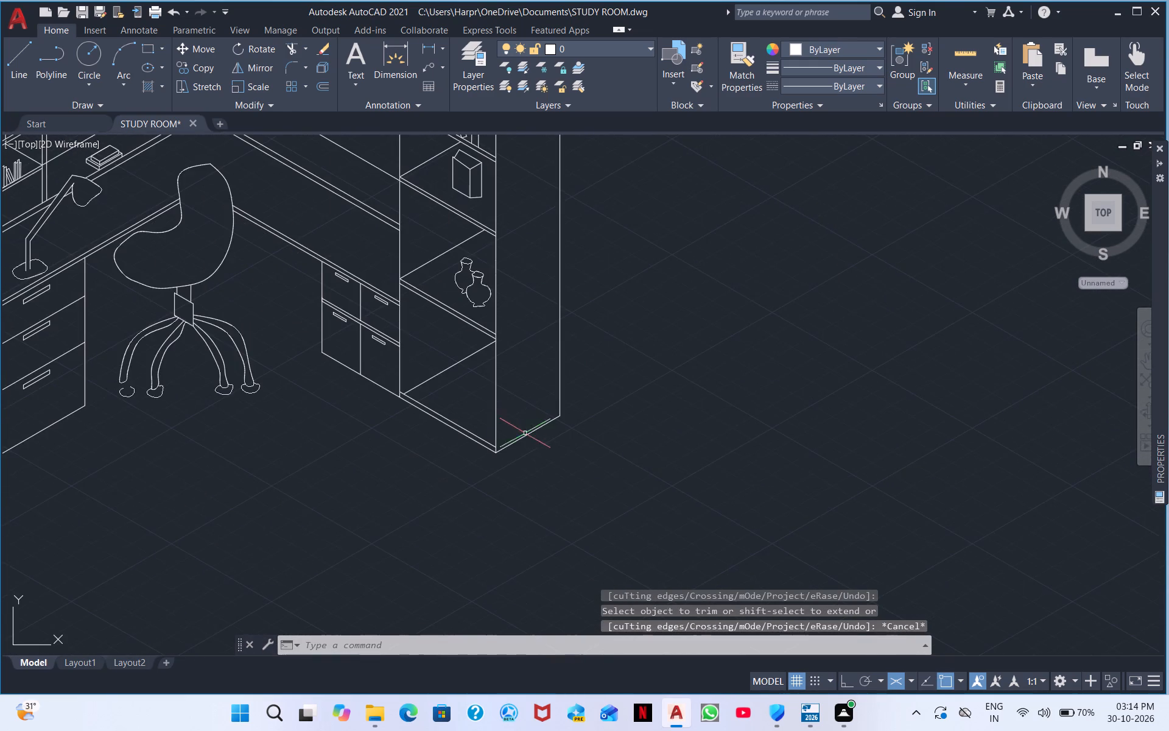
pyautogui.moveTo(543, 445); pyautogui.dragTo(795, 459, button='middle')
pyautogui.moveTo(615, 482); pyautogui.dragTo(700, 523, button='middle')
pyautogui.middleClick(518, 484)
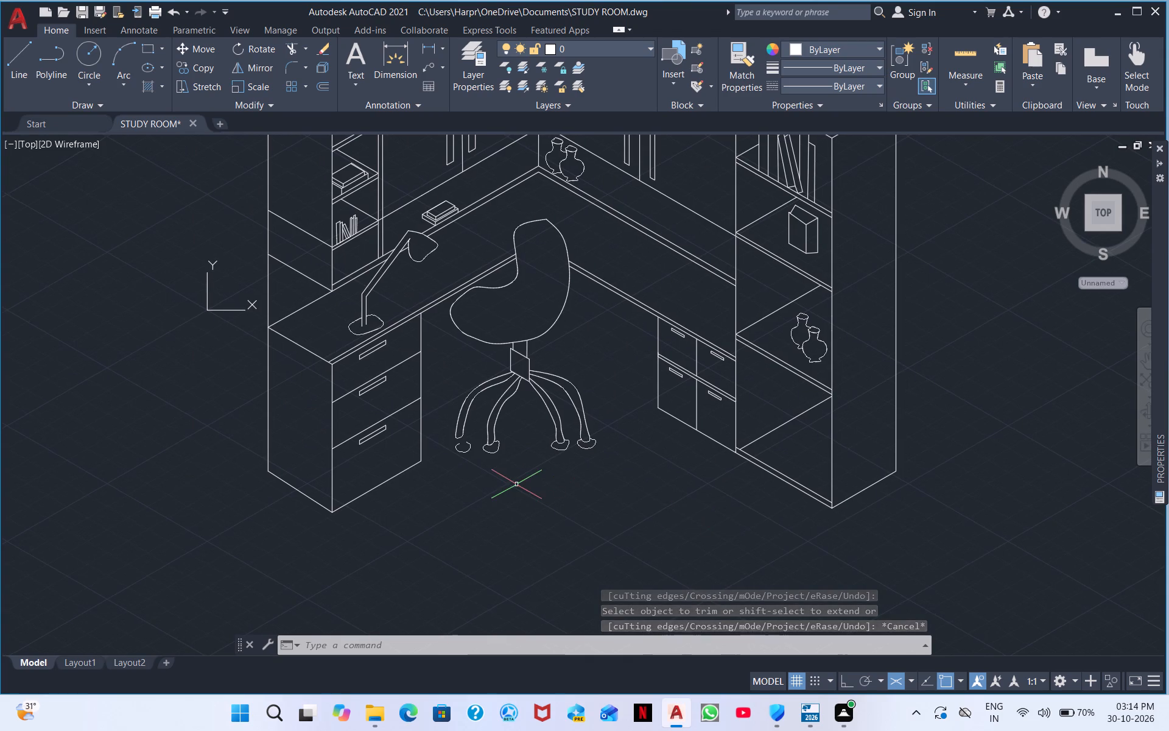
pyautogui.scroll(-2, 516, 484)
pyautogui.moveTo(576, 468); pyautogui.dragTo(434, 523, button='middle')
pyautogui.moveTo(588, 523); pyautogui.dragTo(597, 429, button='middle')
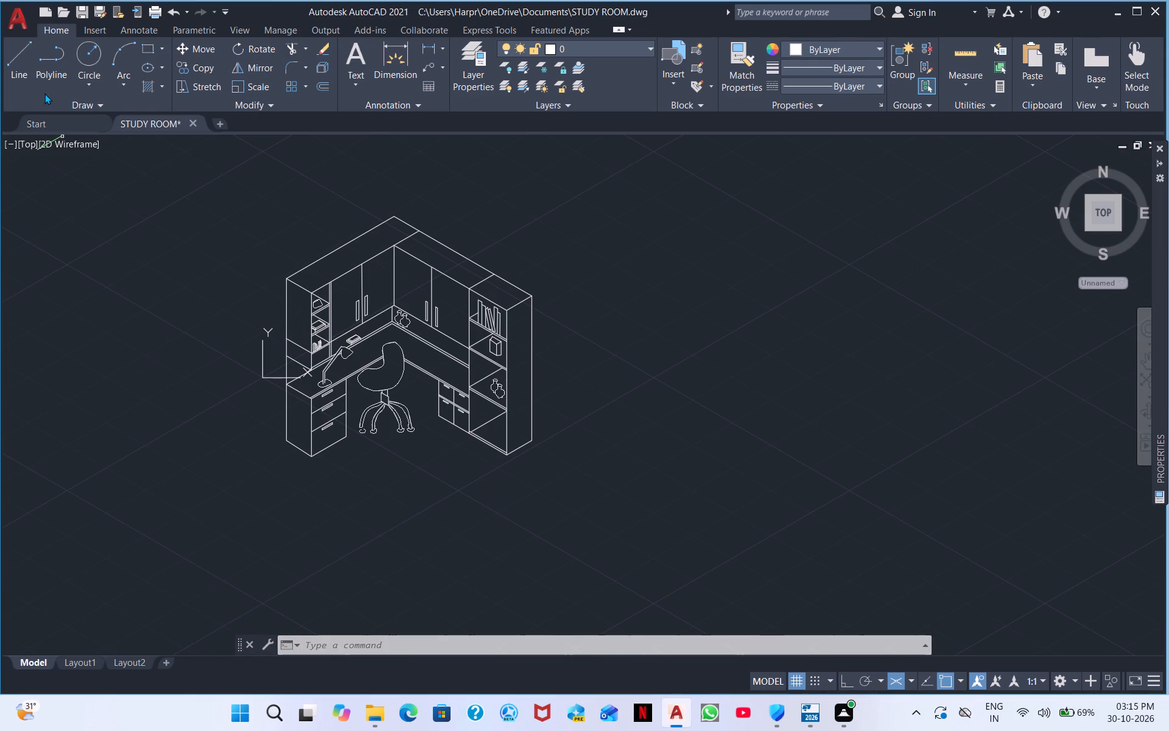
pyautogui.click(149, 47)
pyautogui.moveTo(211, 280); pyautogui.dragTo(231, 329, button='middle')
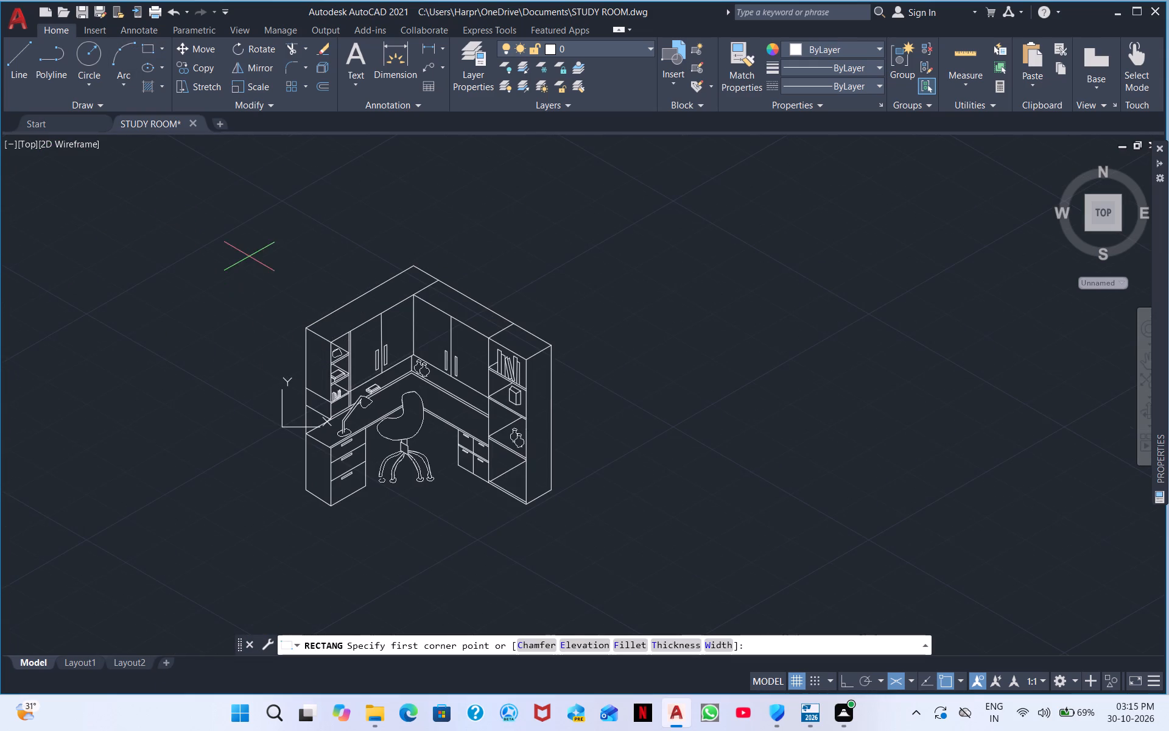
pyautogui.click(260, 239)
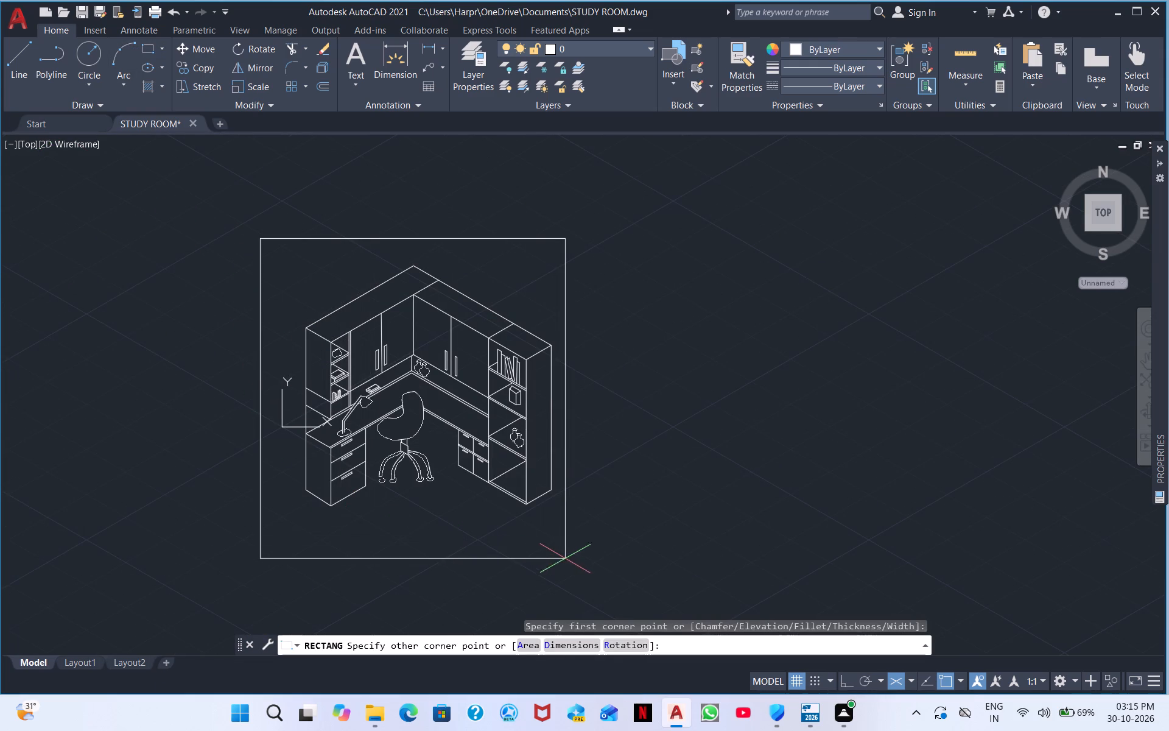
pyautogui.click(591, 557)
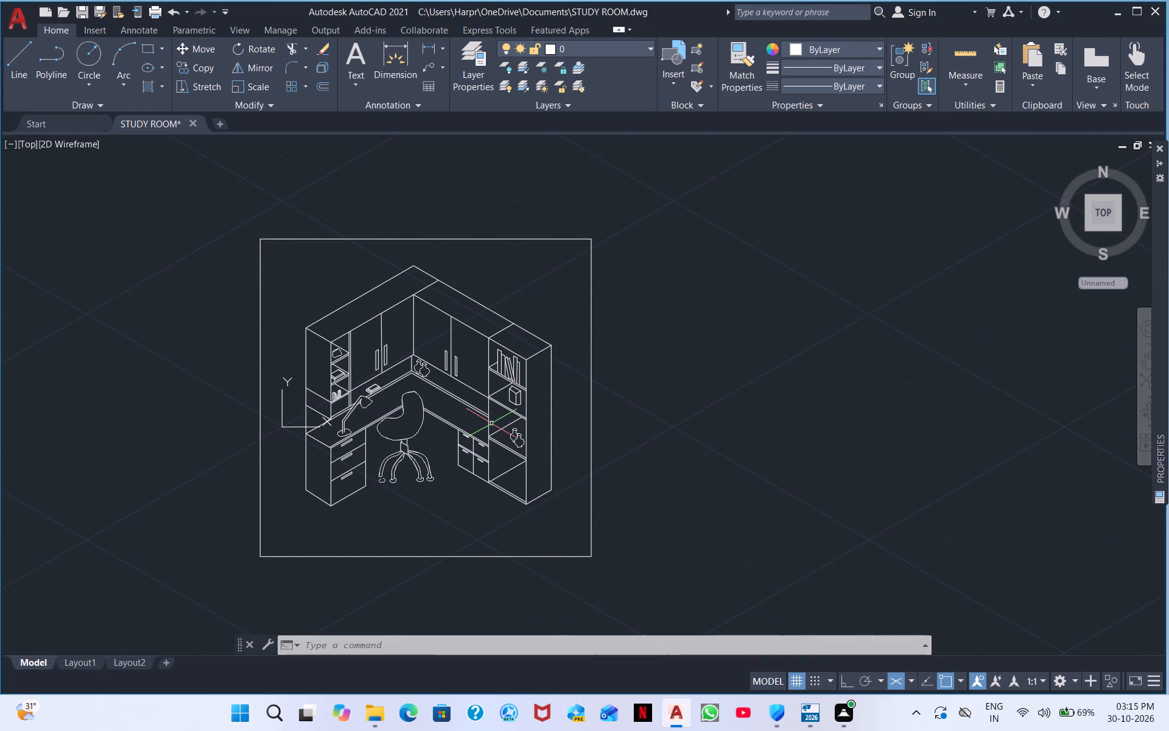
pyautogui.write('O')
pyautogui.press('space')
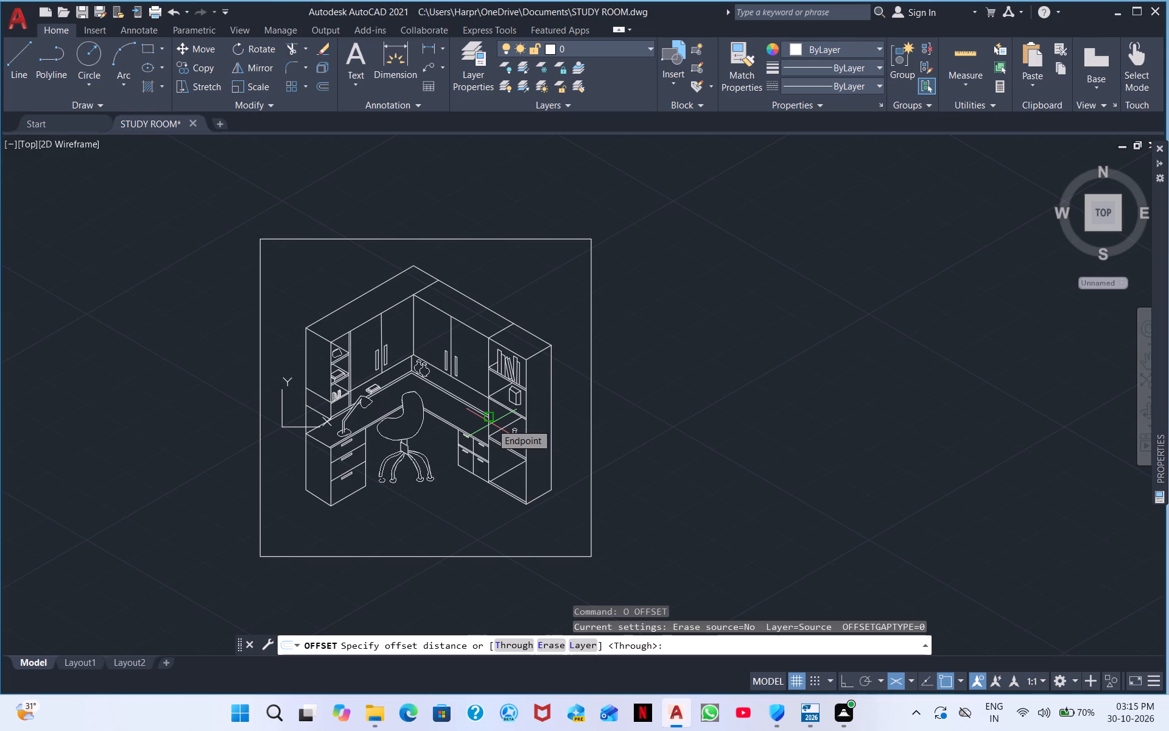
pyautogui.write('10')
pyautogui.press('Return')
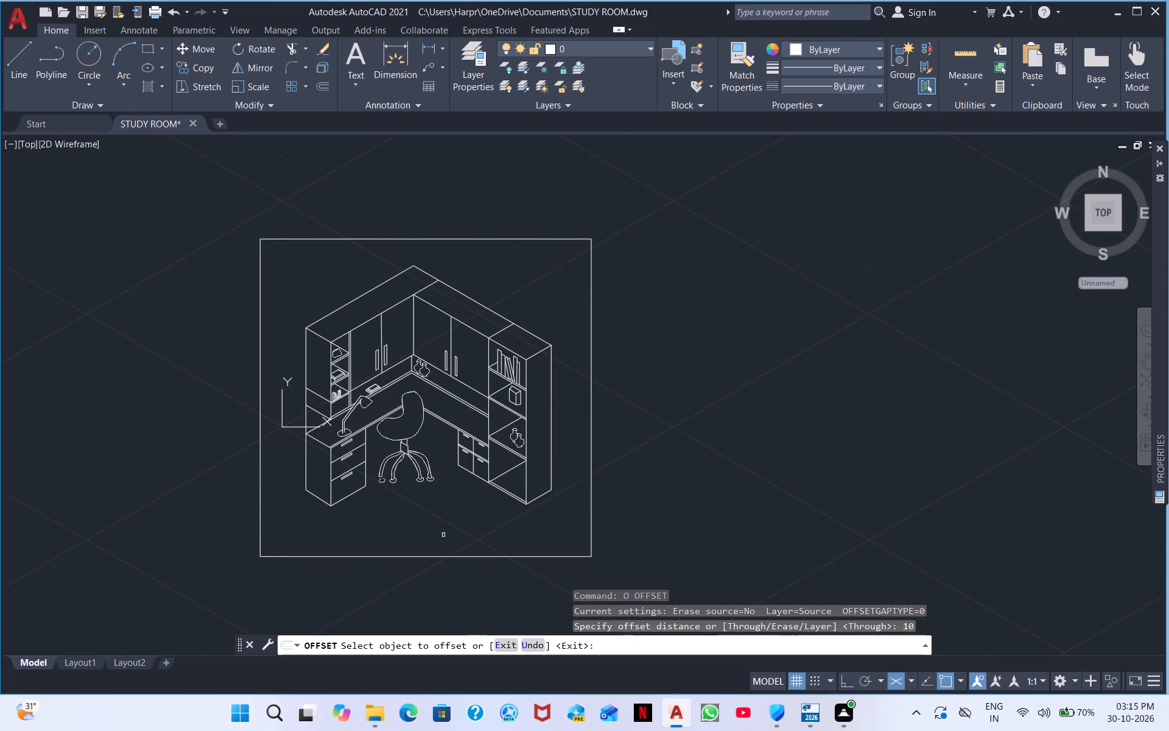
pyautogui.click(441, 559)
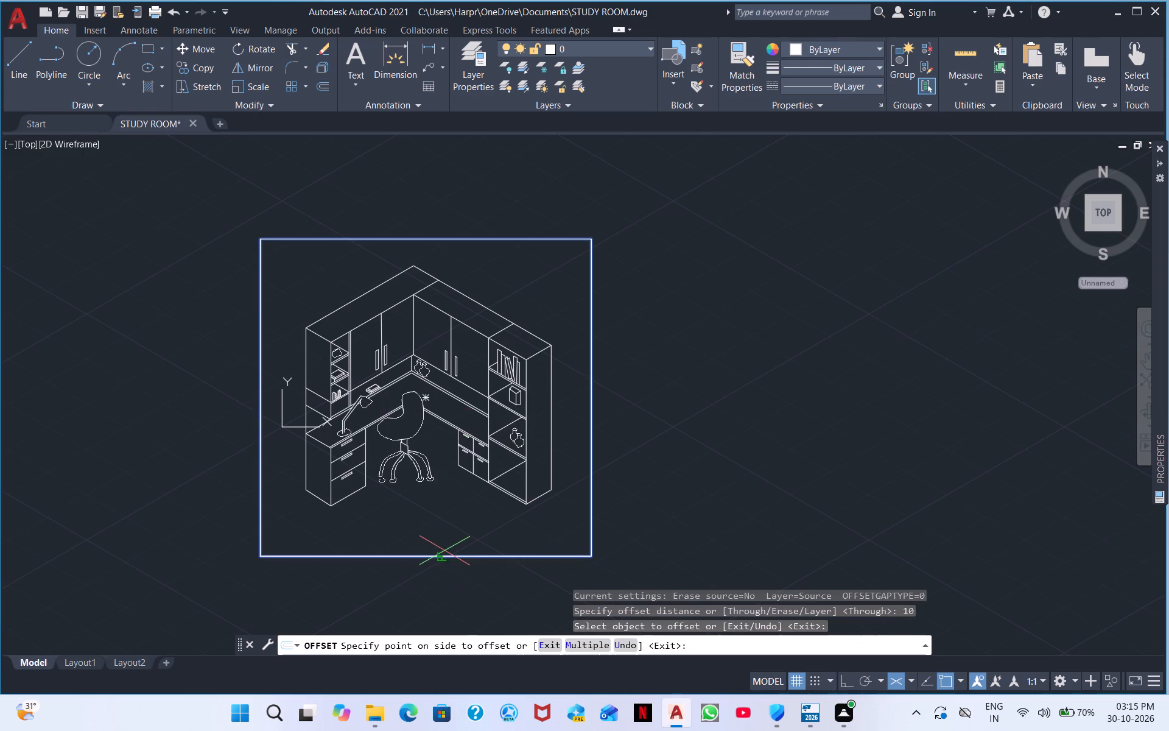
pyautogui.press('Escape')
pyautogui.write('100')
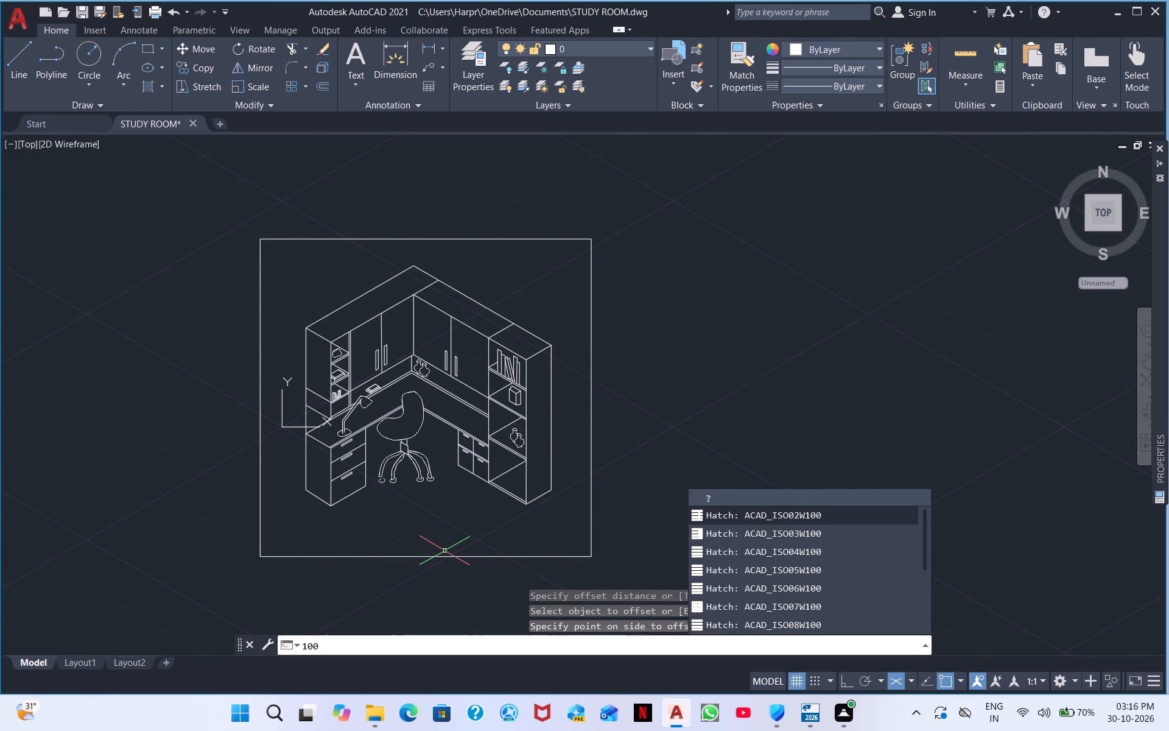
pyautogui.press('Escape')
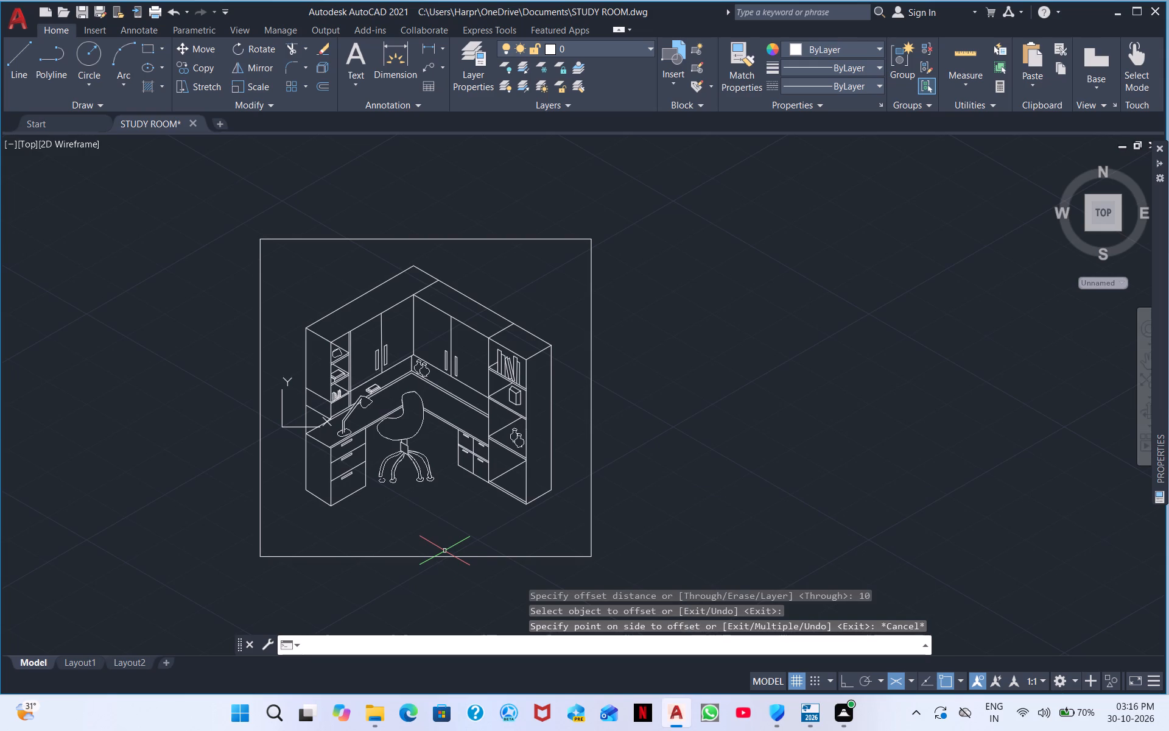
# Offset the rectangular frame outward by 100, then offset the resulting rectangle outward by 100 again to form a triple border.
pyautogui.write('O')
pyautogui.press('space')
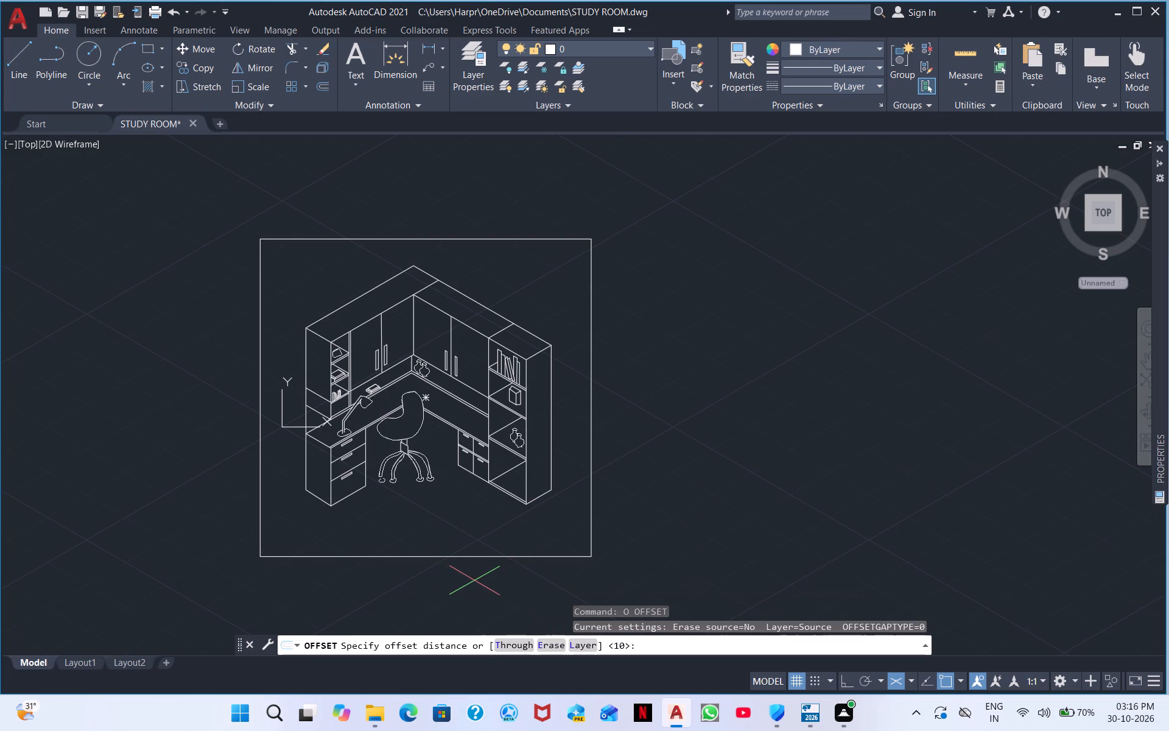
pyautogui.write('100')
pyautogui.press('Return')
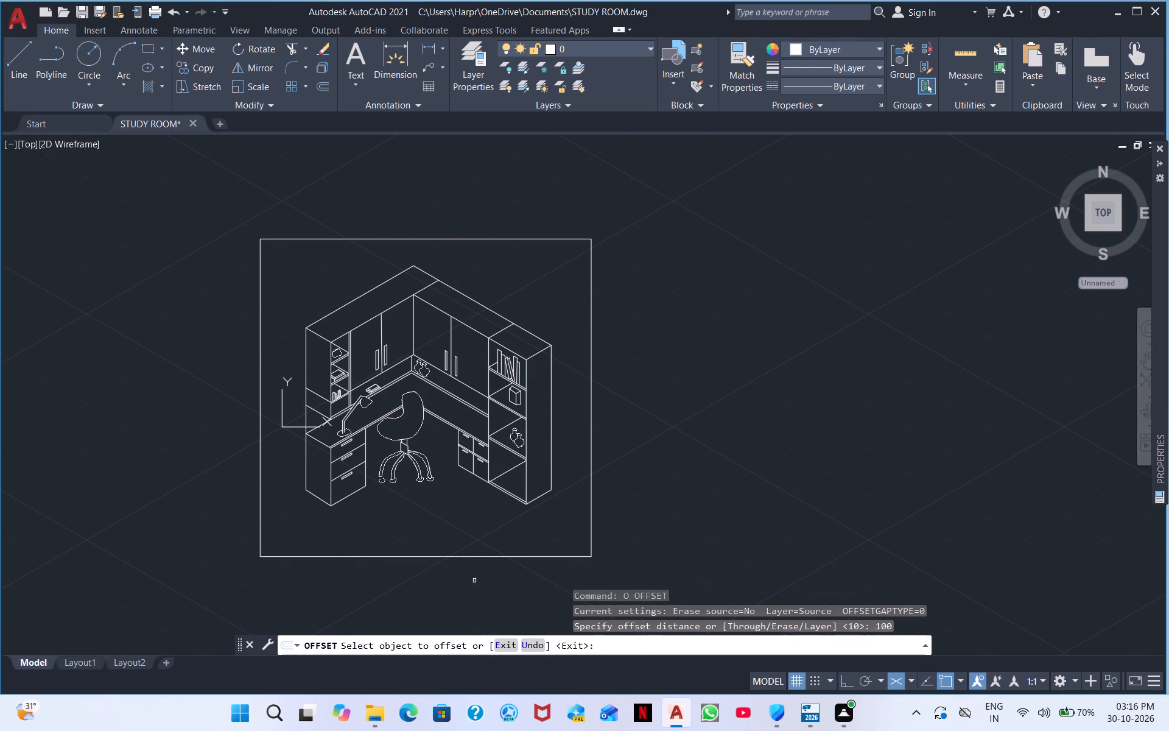
pyautogui.click(474, 557)
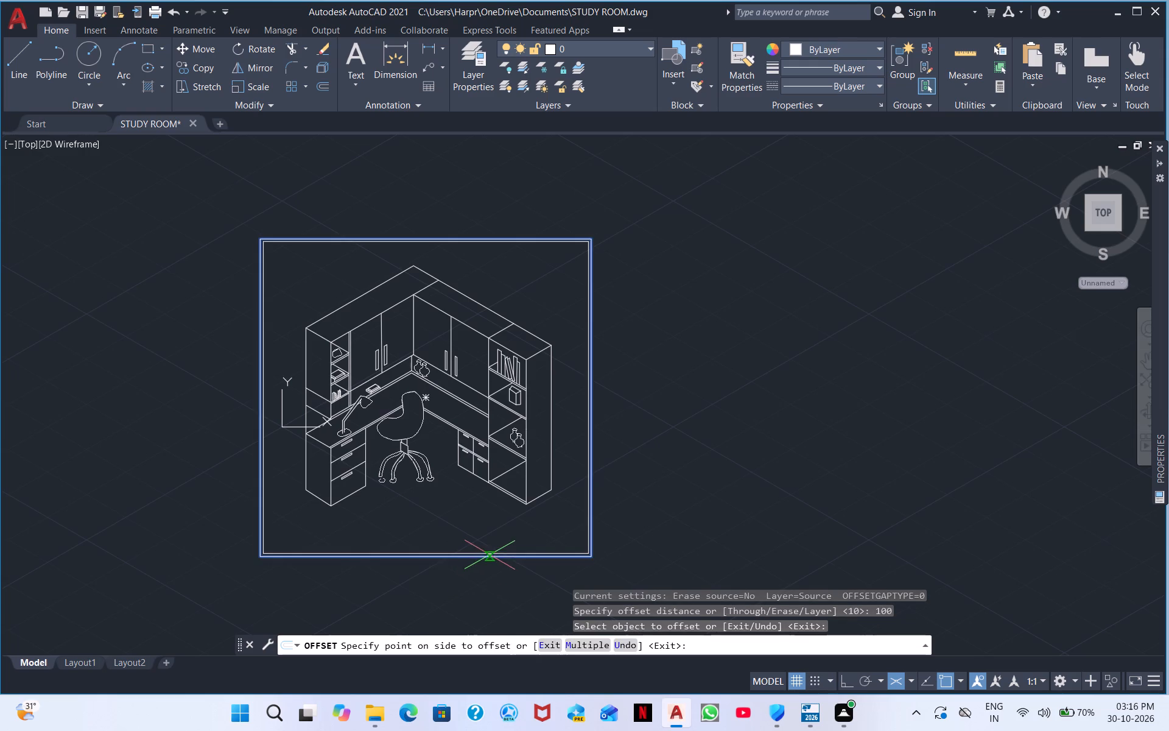
pyautogui.click(479, 579)
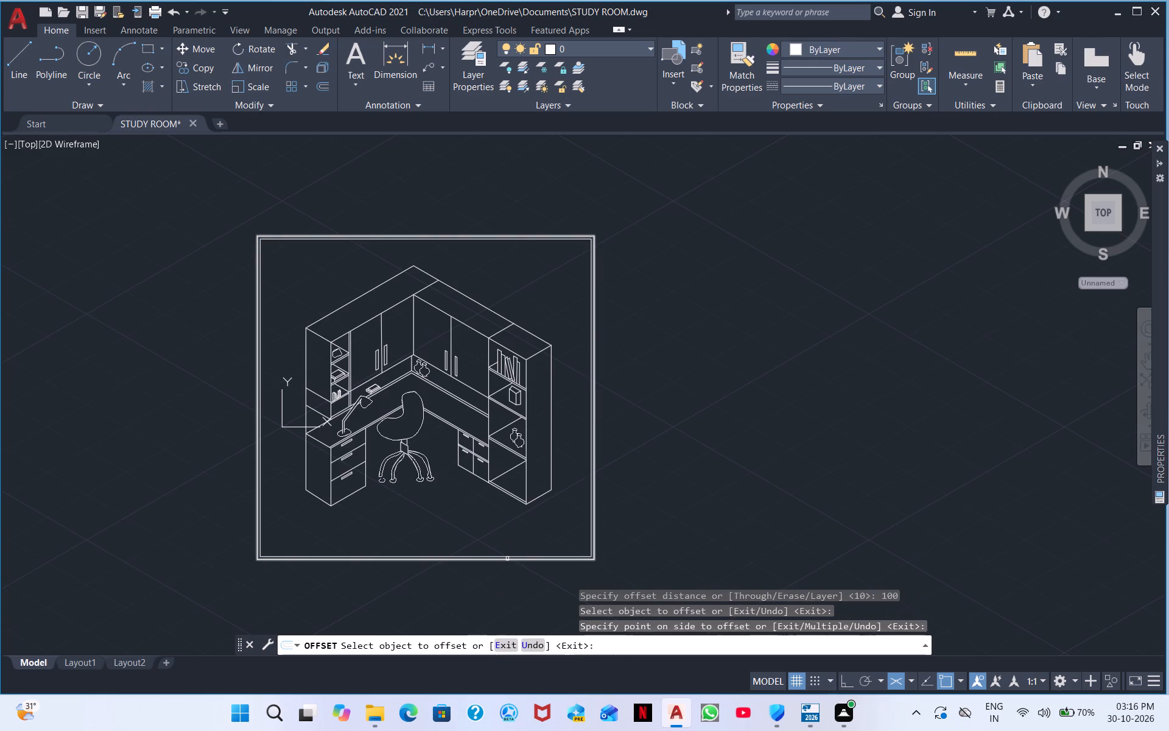
pyautogui.click(501, 560)
pyautogui.click(490, 585)
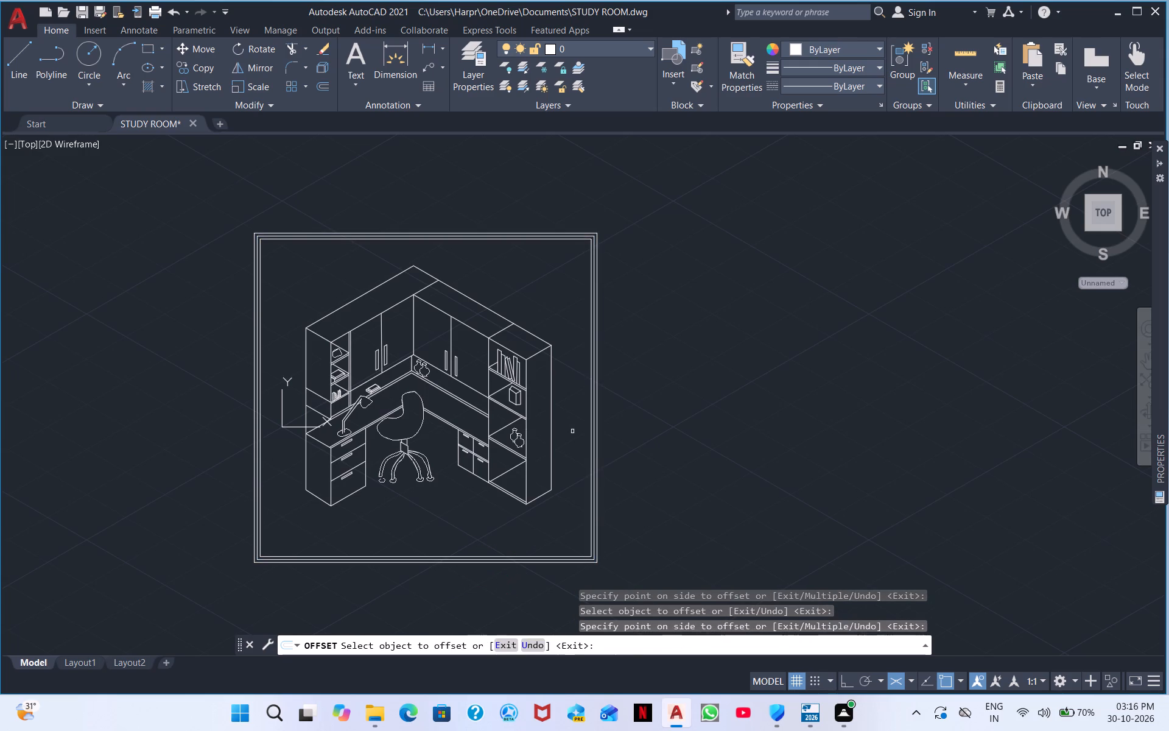
pyautogui.moveTo(570, 429); pyautogui.dragTo(591, 392, button='middle')
pyautogui.rightClick(674, 406)
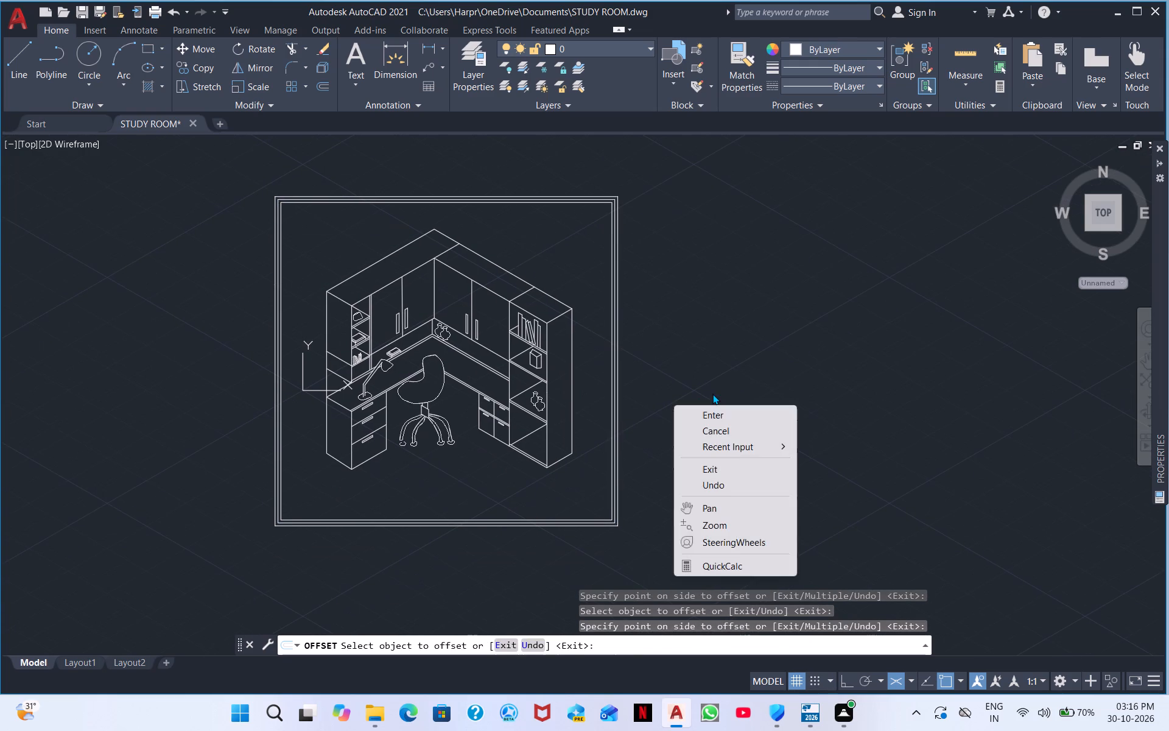
pyautogui.click(714, 414)
# Trim away the short seam line crossing the top of the wall cabinets at the back corner.
pyautogui.moveTo(647, 346); pyautogui.dragTo(854, 340, button='middle')
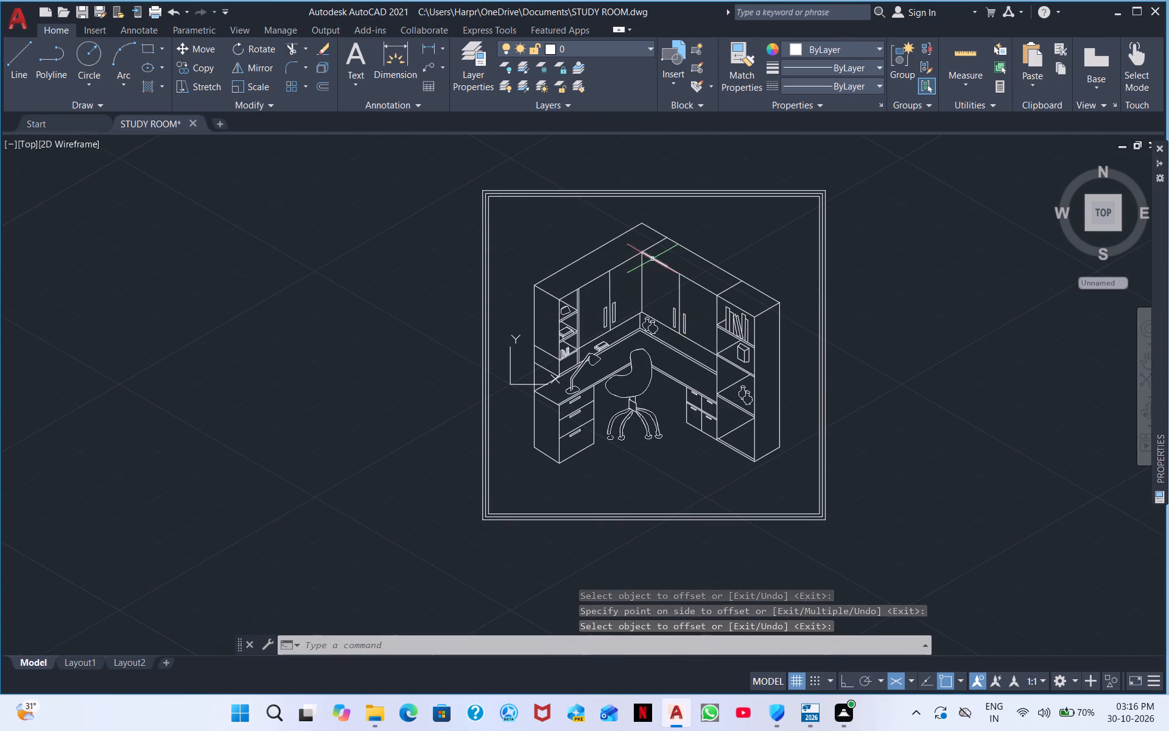
pyautogui.click(293, 47)
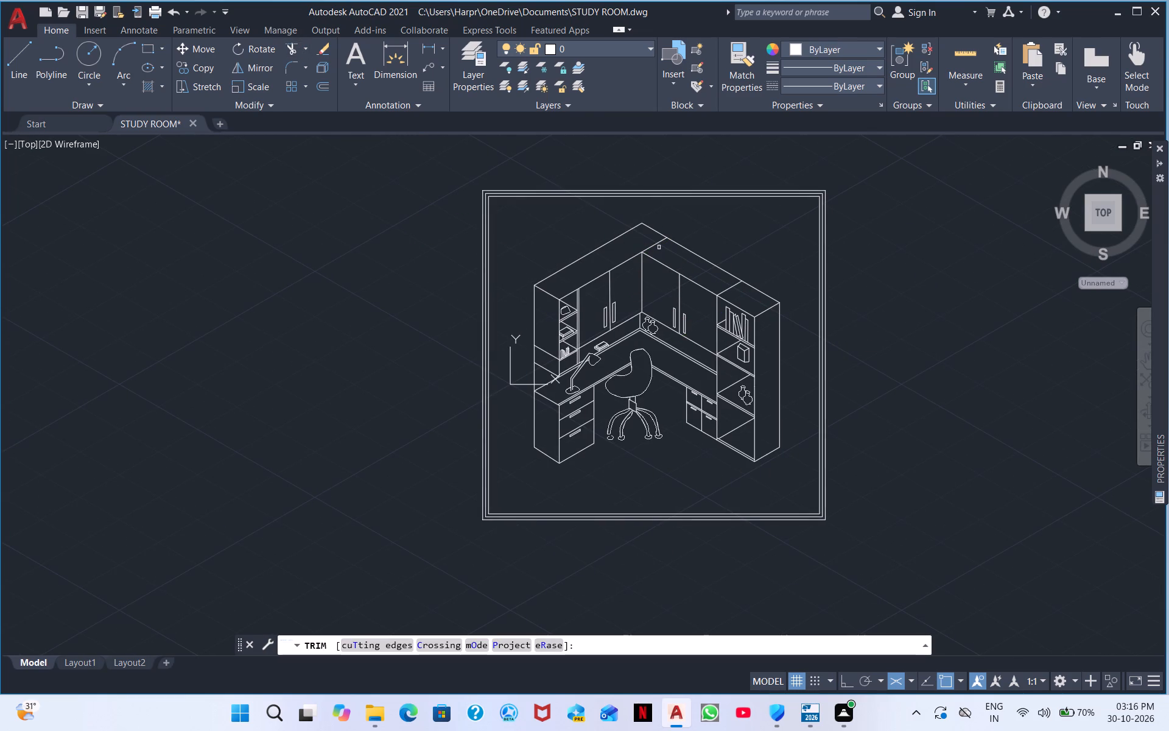
pyautogui.moveTo(652, 240); pyautogui.dragTo(660, 252)
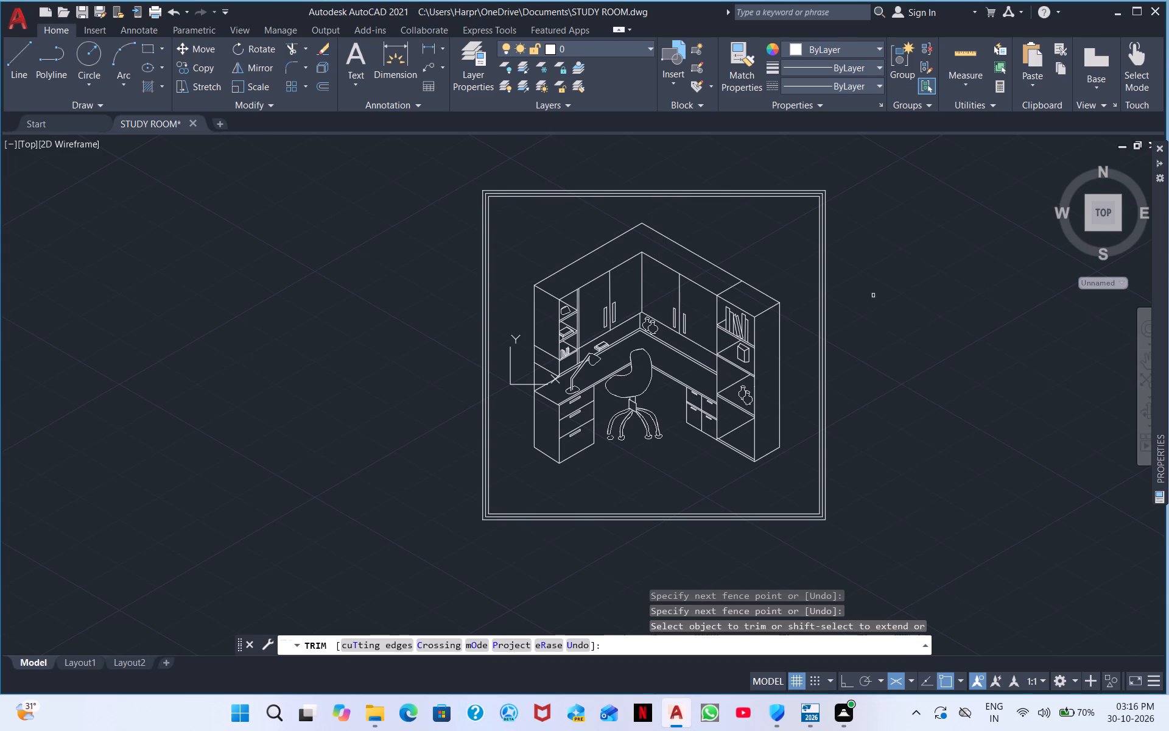
pyautogui.moveTo(873, 295); pyautogui.dragTo(725, 307, button='middle')
pyautogui.scroll(-1, 723, 307)
pyautogui.scroll(2, 719, 309)
pyautogui.moveTo(718, 340); pyautogui.dragTo(866, 247, button='middle')
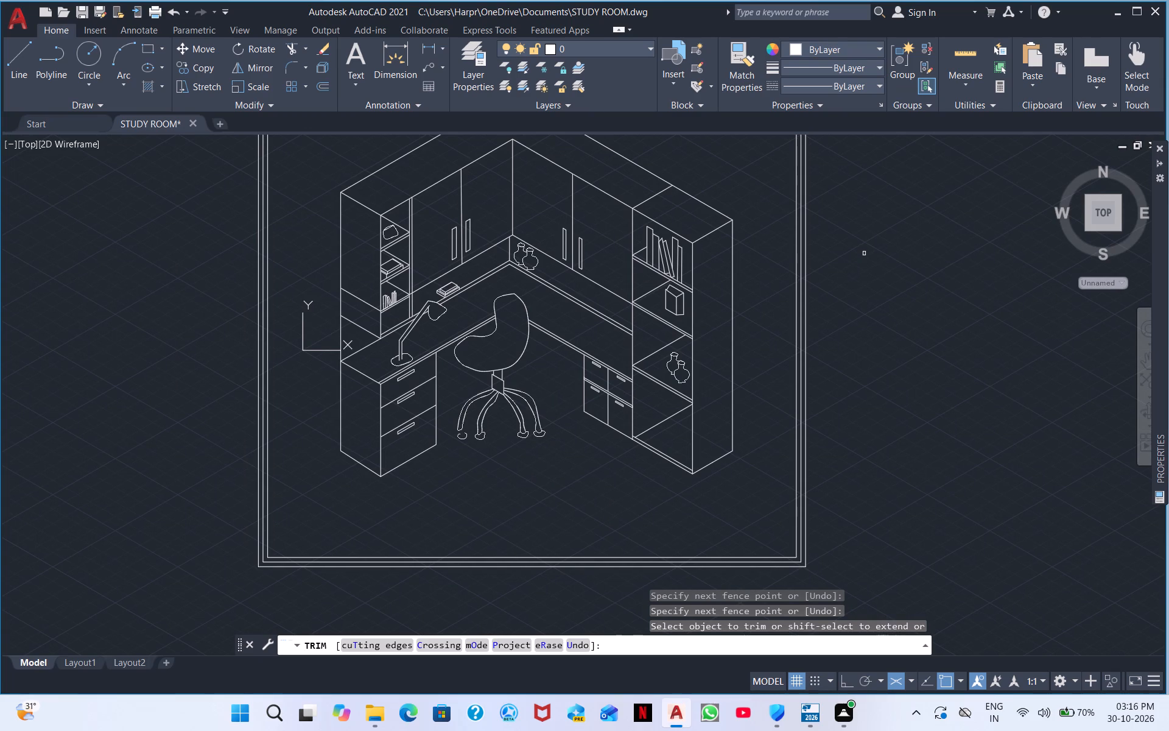
pyautogui.moveTo(795, 359); pyautogui.dragTo(723, 241, button='middle')
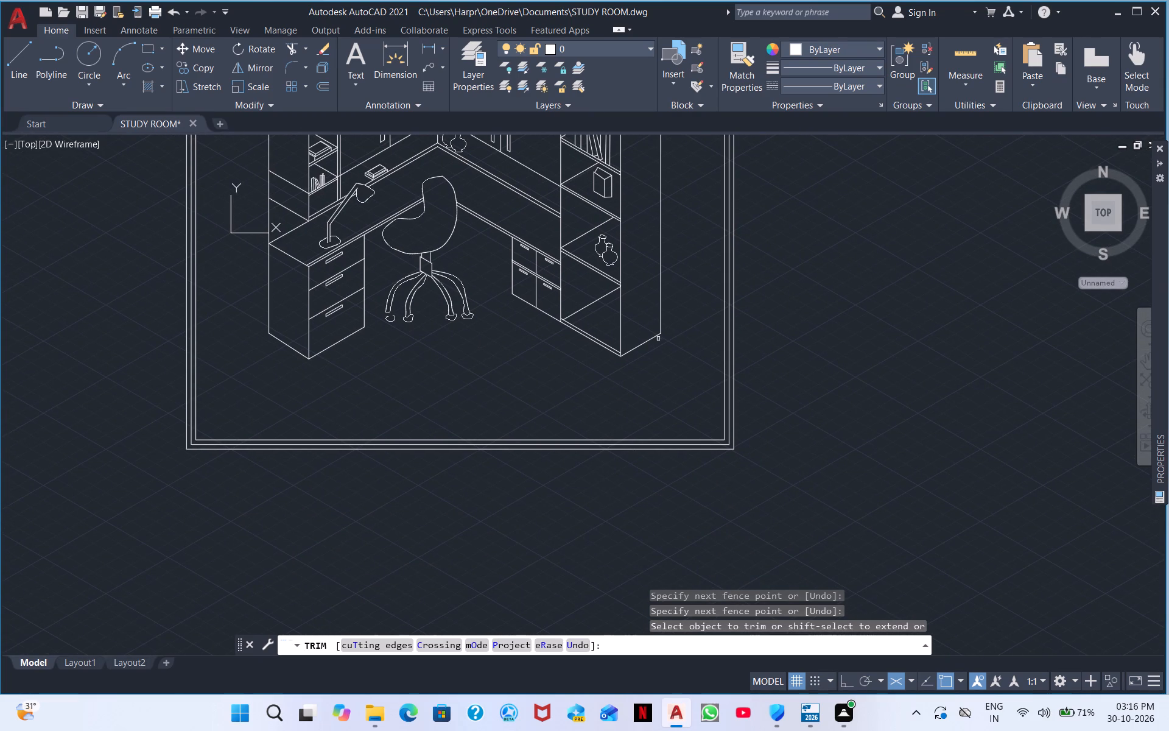
pyautogui.rightClick(618, 403)
pyautogui.click(670, 411)
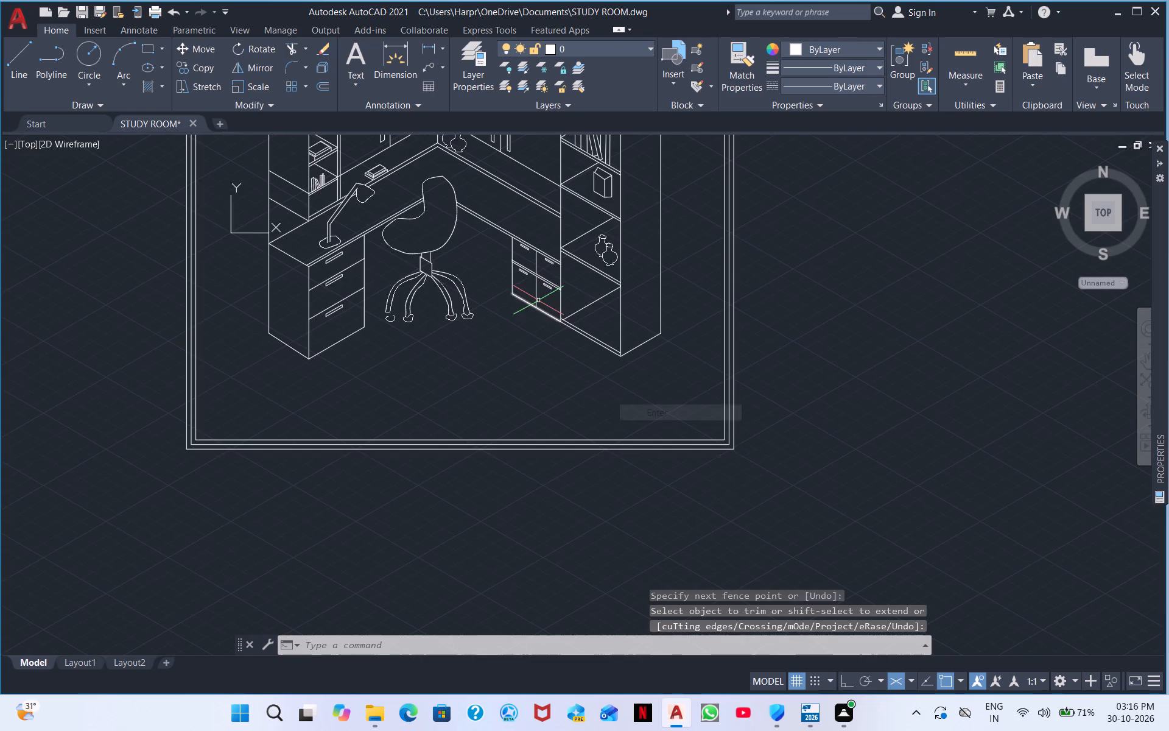
# Draw three connected isometric lines in the bookshelf's bottom compartment: about 989 long at 330°, a short vertical drop, and about 1235 back at 150°.
pyautogui.scroll(3, 538, 294)
pyautogui.moveTo(617, 300); pyautogui.dragTo(482, 333, button='middle')
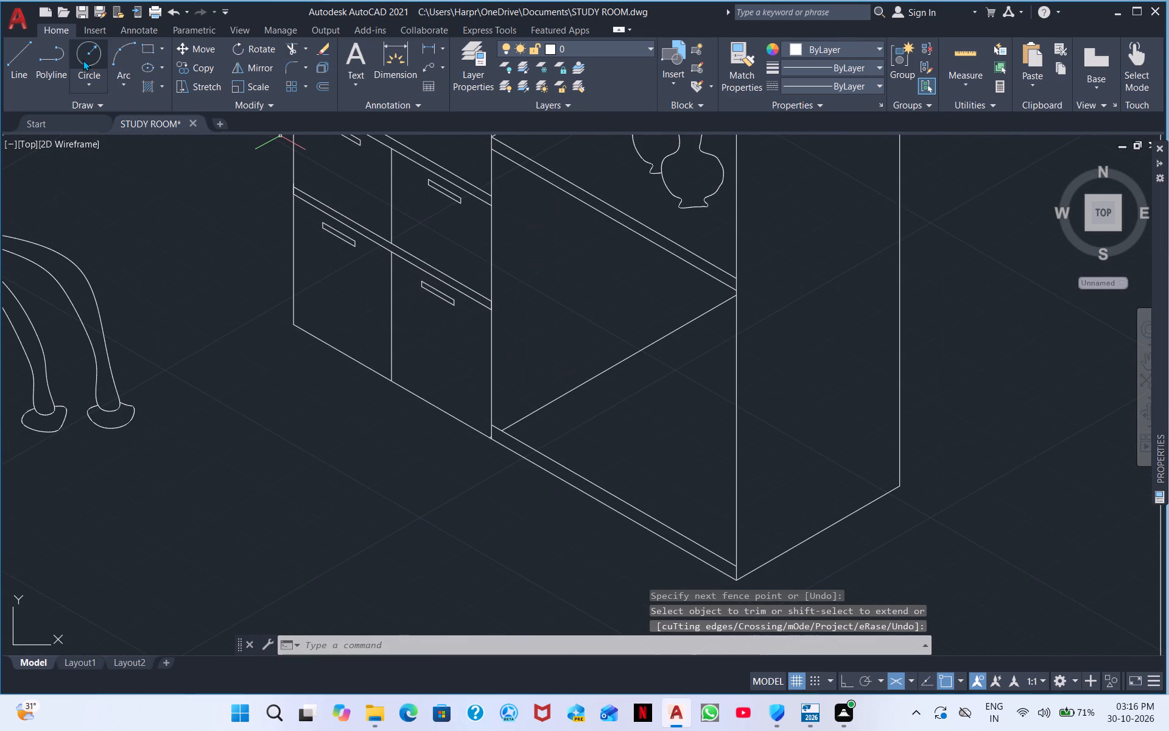
pyautogui.click(15, 62)
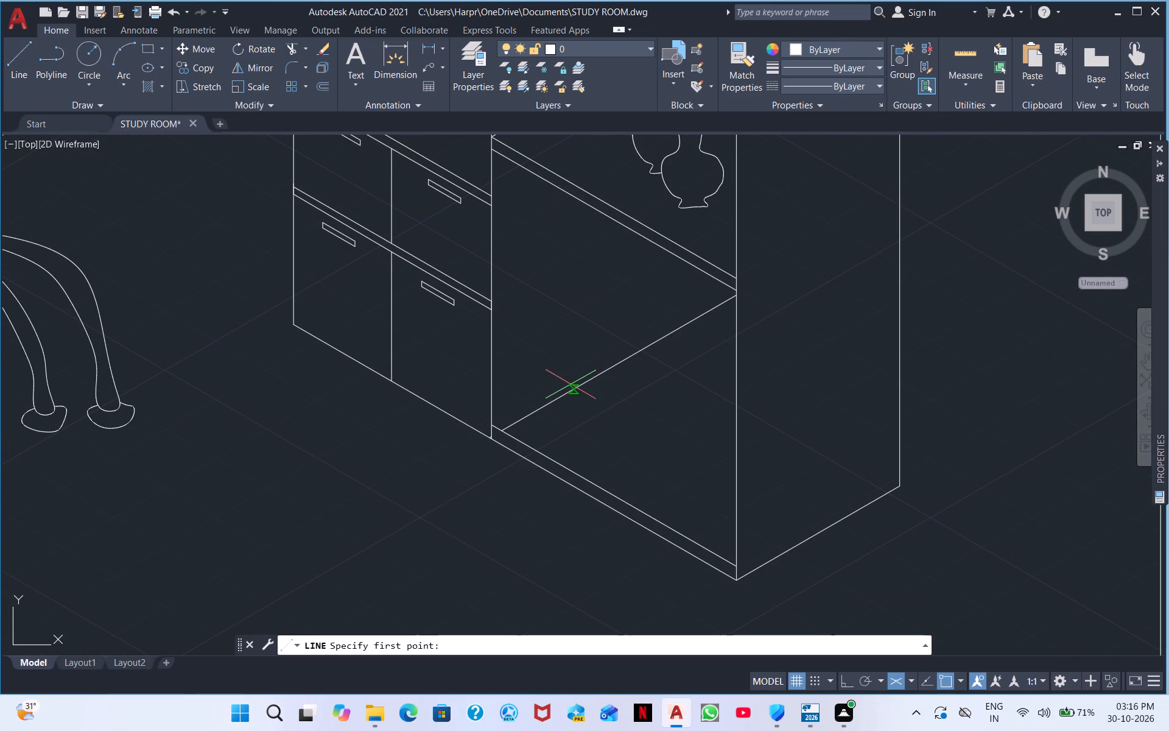
pyautogui.click(544, 395)
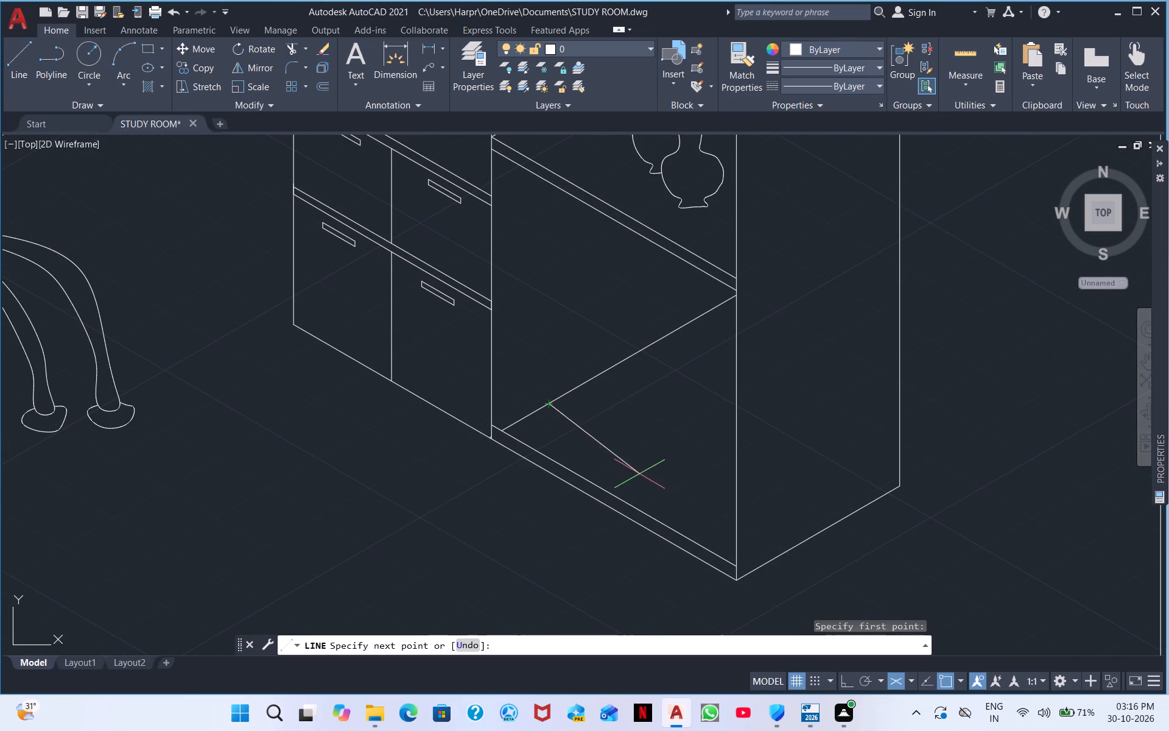
pyautogui.click(851, 681)
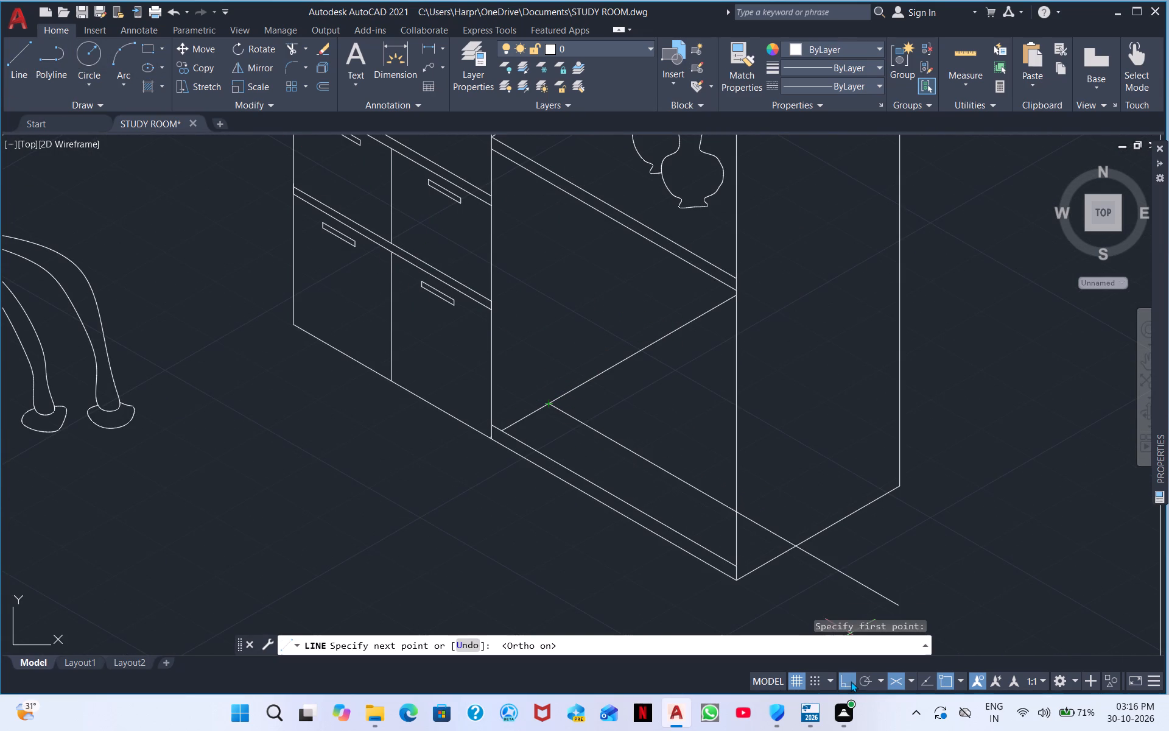
pyautogui.click(700, 503)
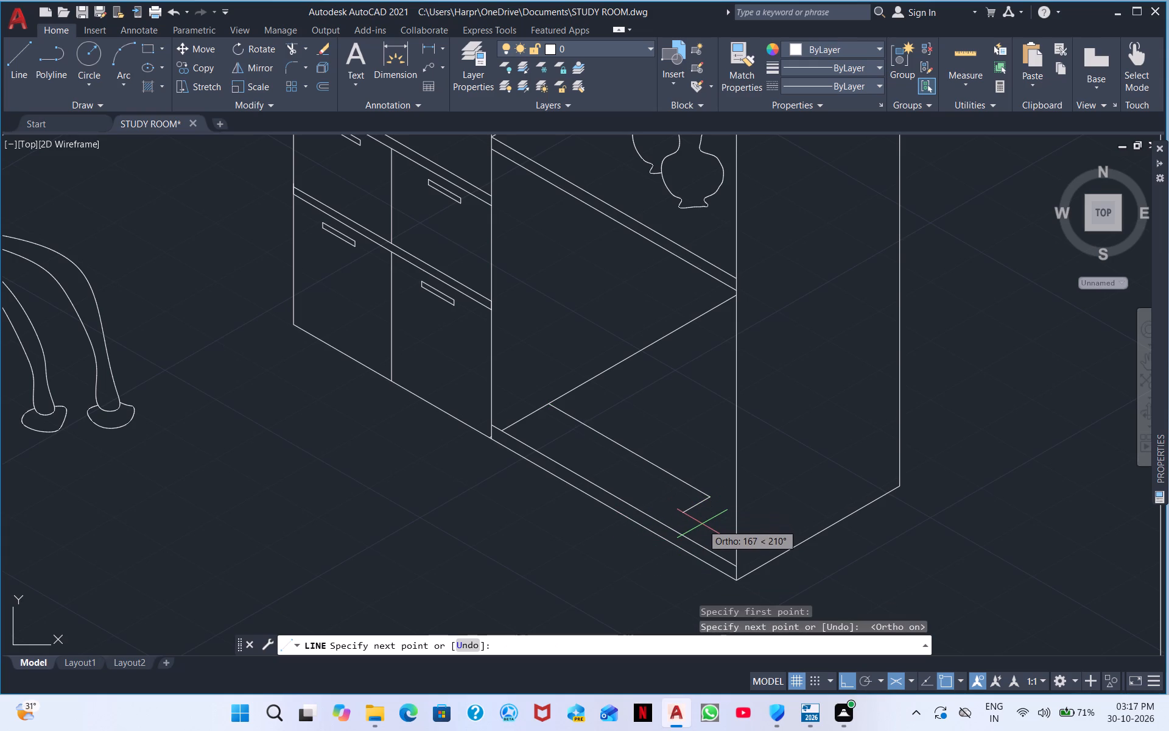
pyautogui.press('F5')
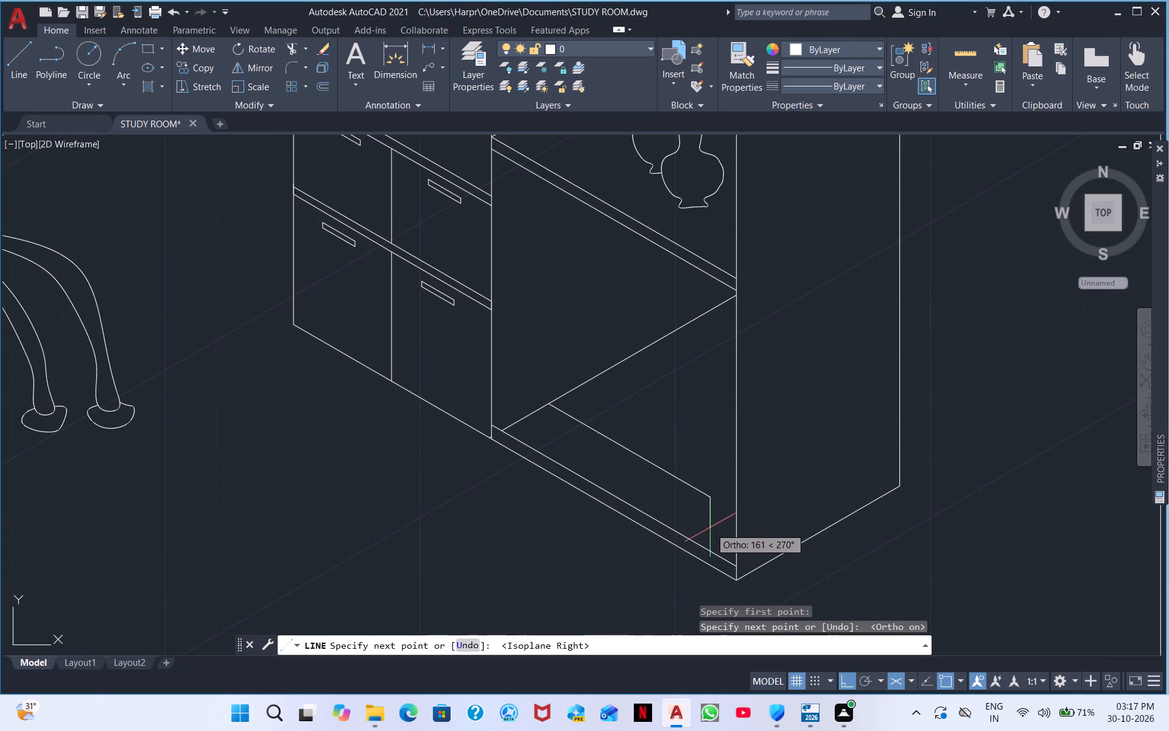
pyautogui.scroll(2, 704, 524)
pyautogui.click(733, 553)
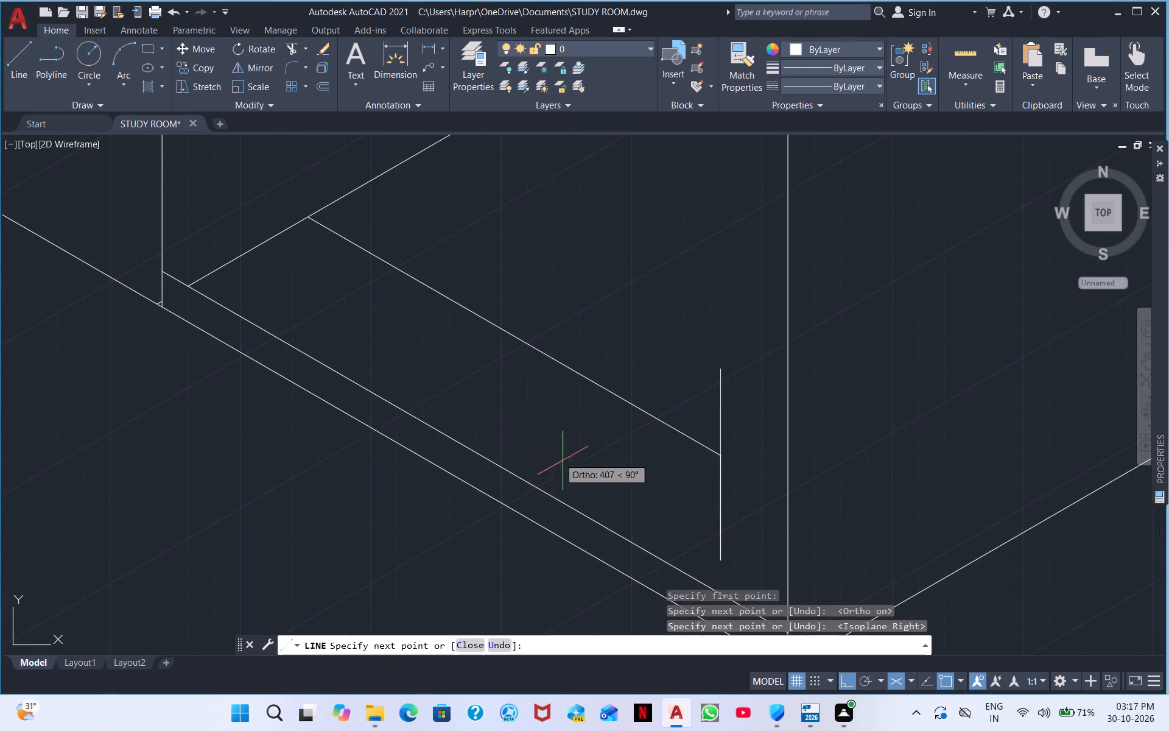
pyautogui.scroll(1, 653, 517)
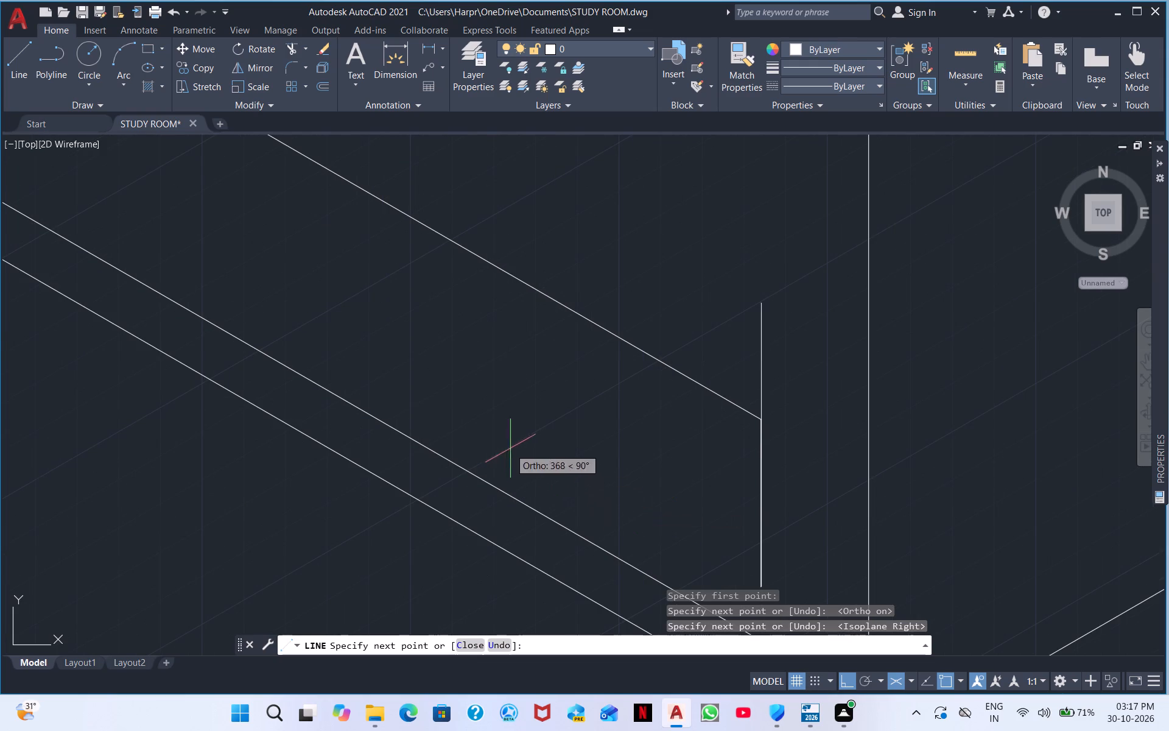
pyautogui.scroll(-1, 610, 513)
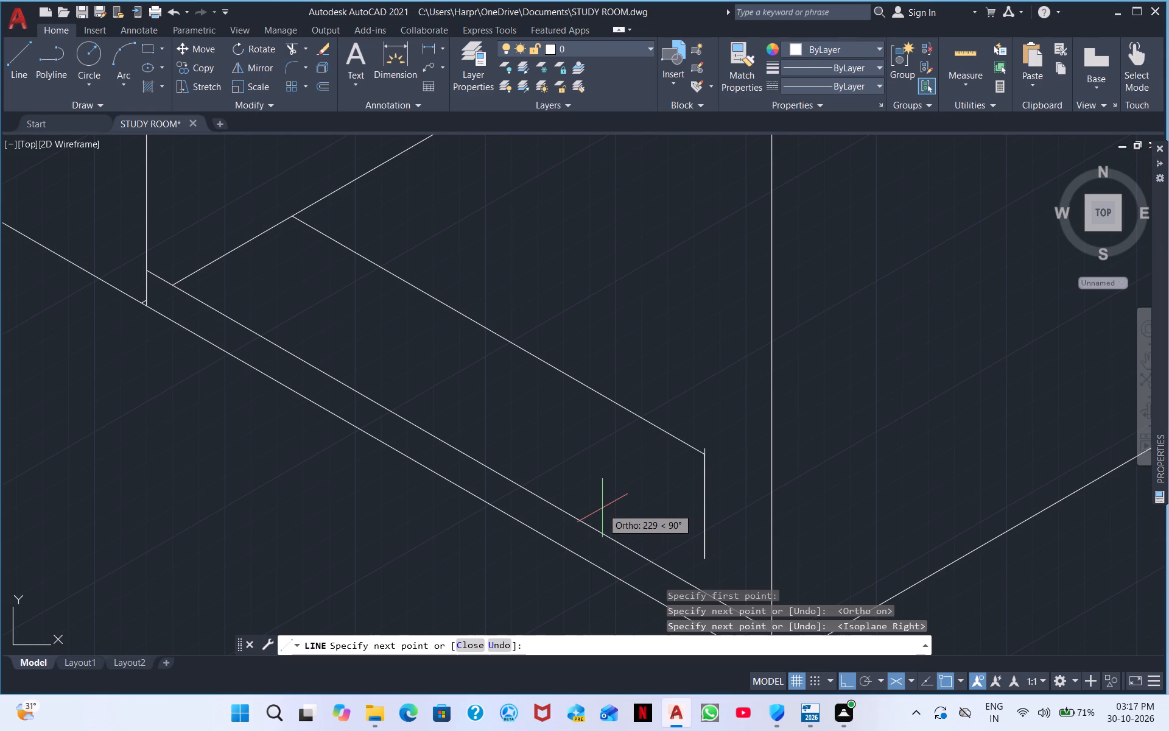
pyautogui.press('F5')
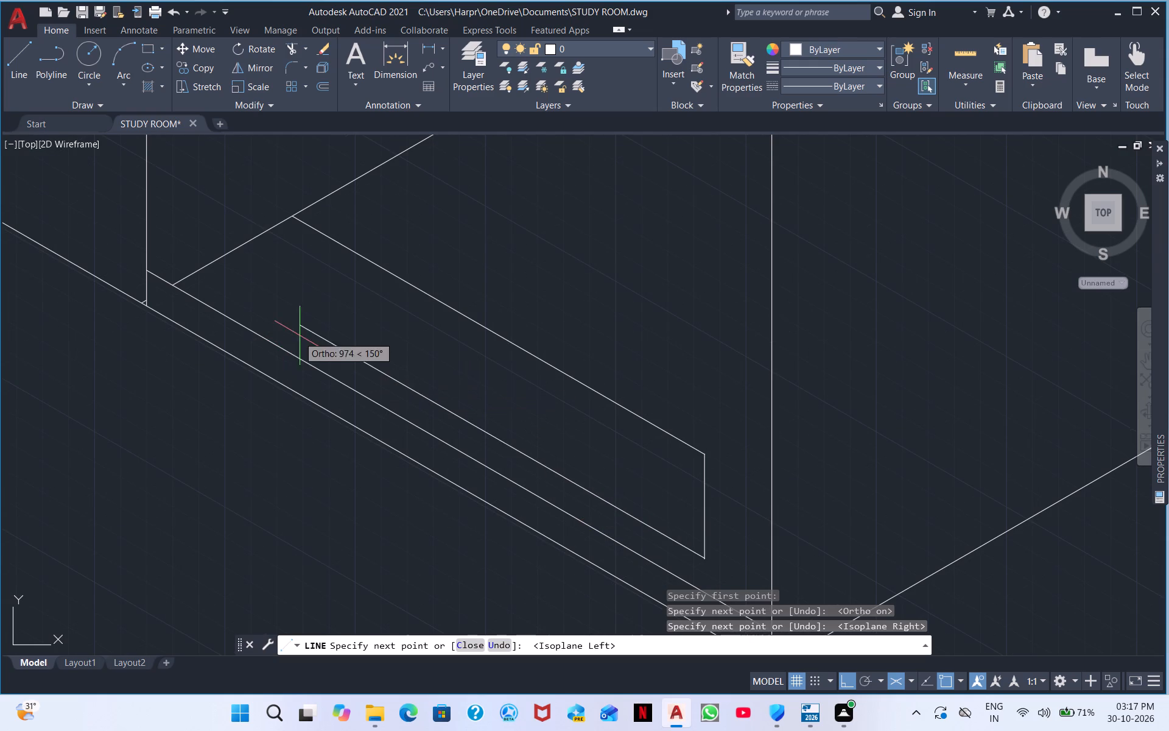
pyautogui.click(189, 231)
pyautogui.press('Escape')
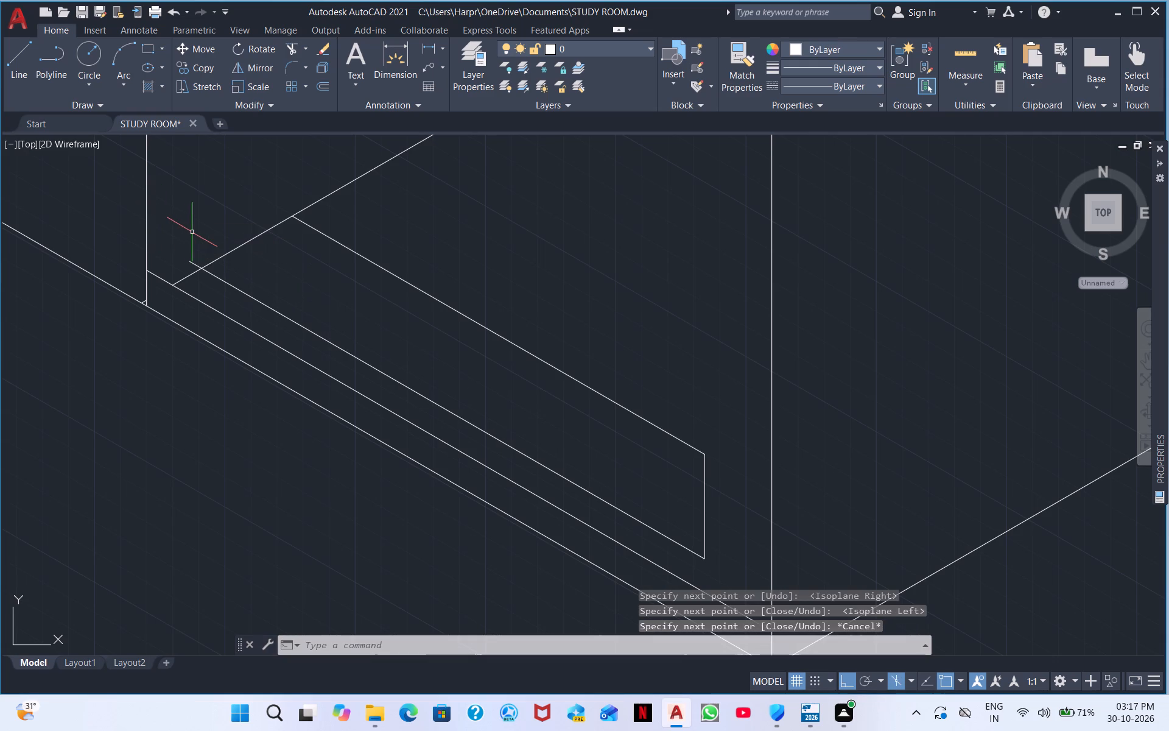
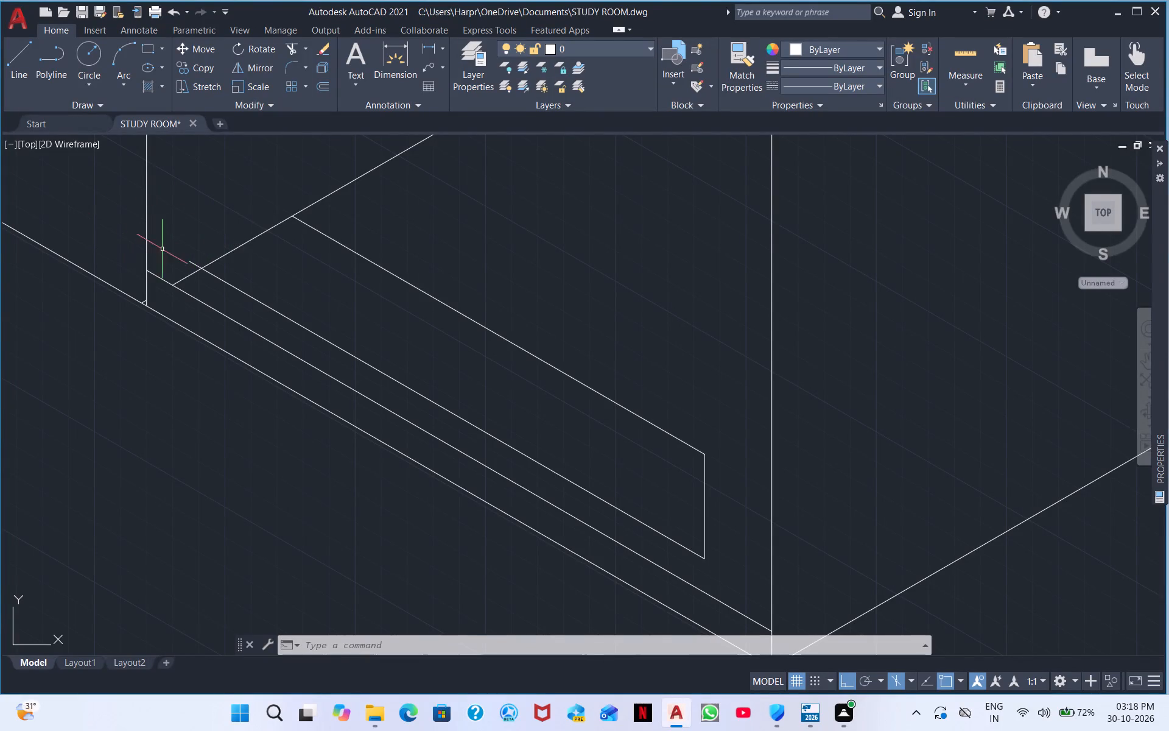
# Draw a vertical line about 250 long down from the upper-left corner of the front panel, crossing its lower edge.
pyautogui.click(20, 54)
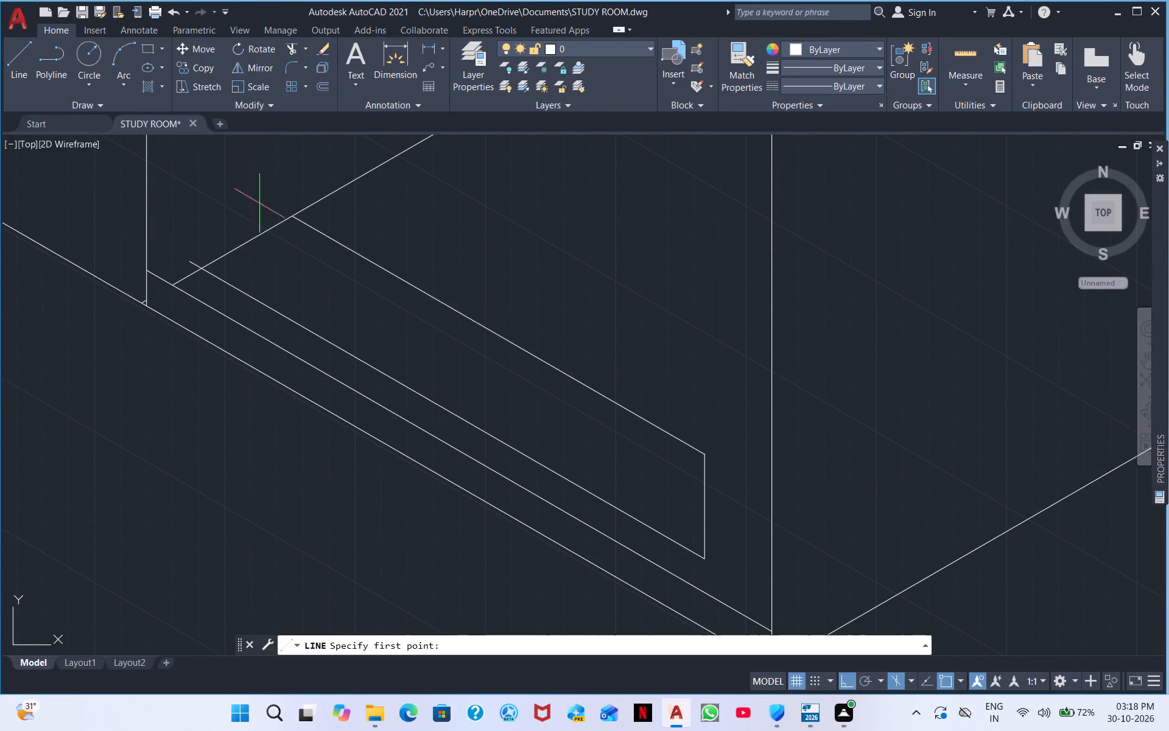
pyautogui.click(296, 211)
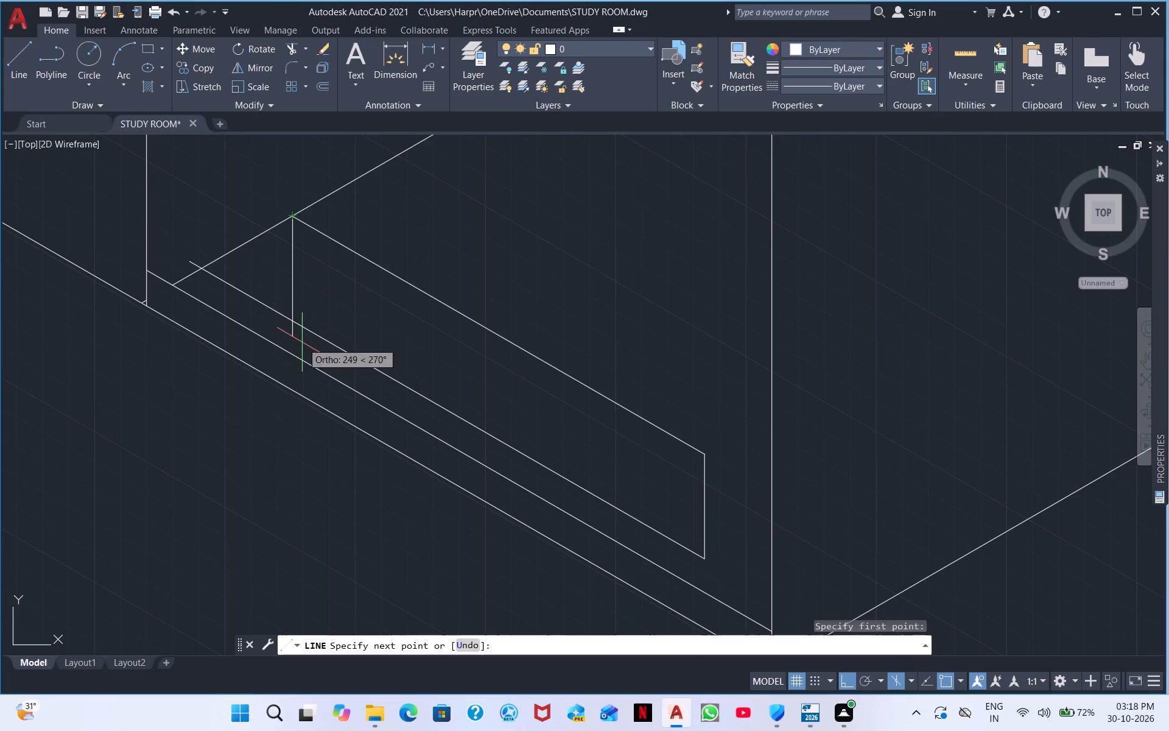
pyautogui.click(302, 342)
pyautogui.press('Escape')
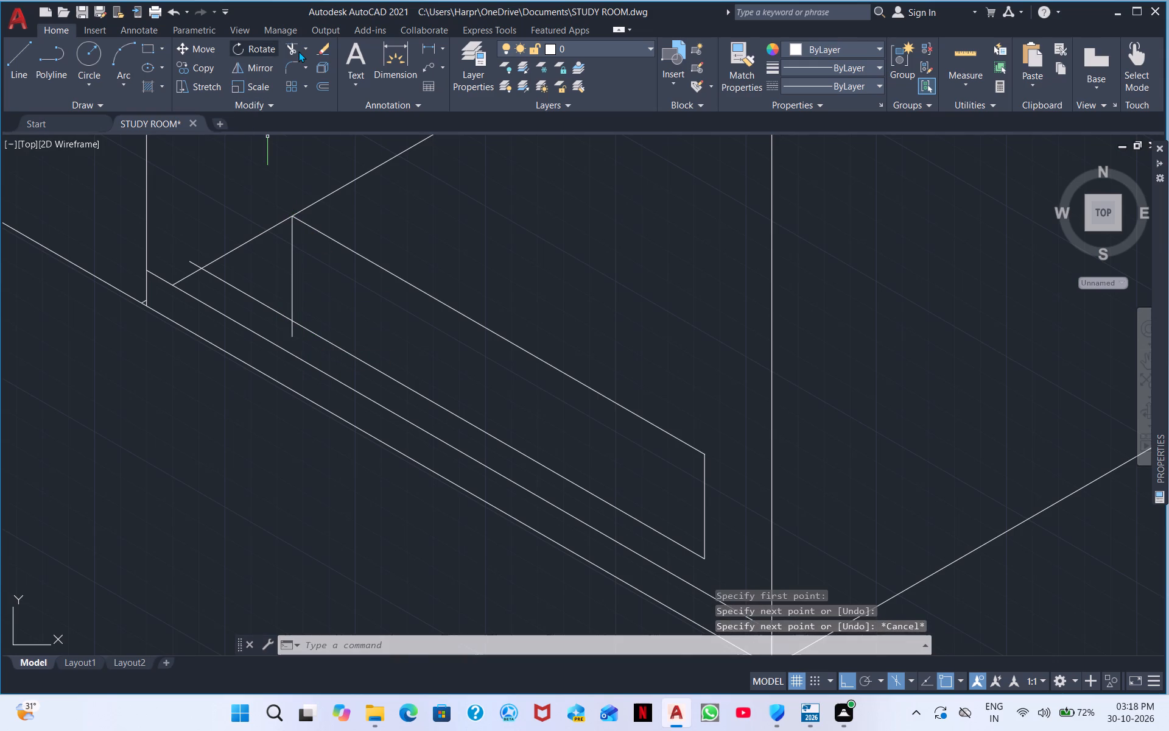
# Trim the front panel's lower edge beyond the new vertical, remove the leftover stub, and trim the vertical's overhang below that edge.
pyautogui.click(287, 54)
pyautogui.moveTo(240, 270); pyautogui.dragTo(246, 321)
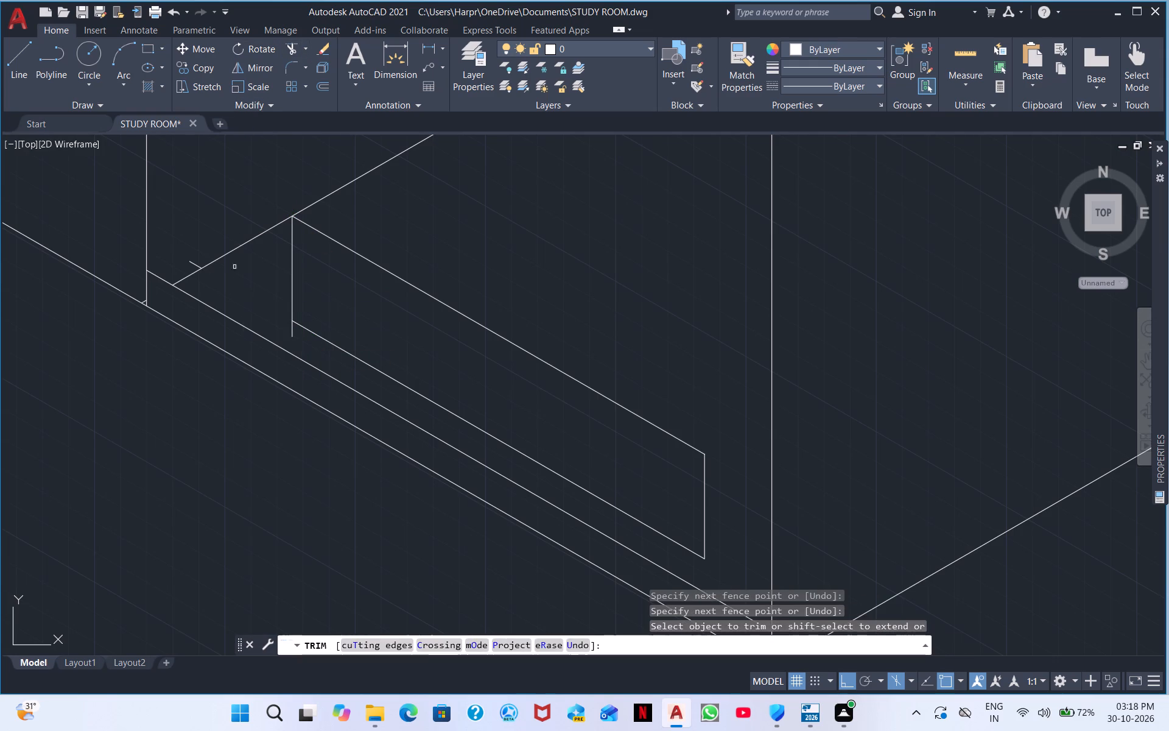
pyautogui.moveTo(201, 251); pyautogui.dragTo(198, 265)
pyautogui.click(195, 264)
pyautogui.click(293, 331)
pyautogui.rightClick(287, 299)
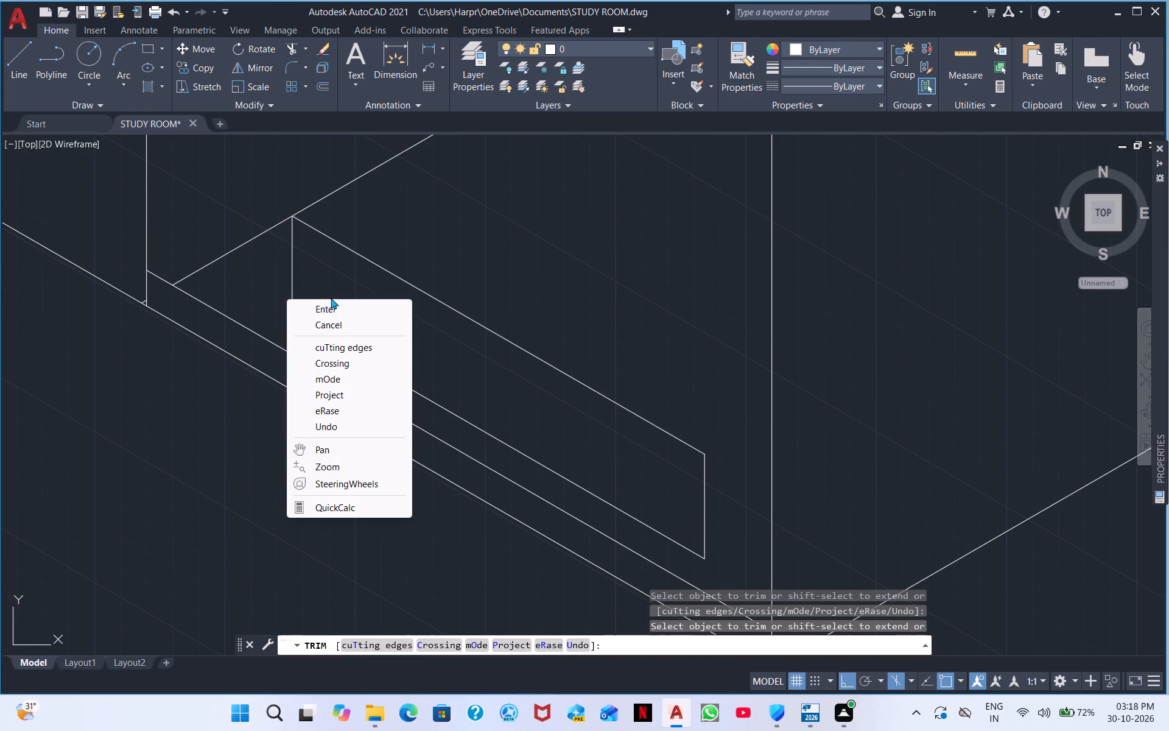
pyautogui.click(327, 305)
# On isoplane Top, draw the top face's side edge at 30° from the panel's upper-left corner and a rear edge parallel to the front.
pyautogui.moveTo(375, 245); pyautogui.dragTo(320, 352, button='middle')
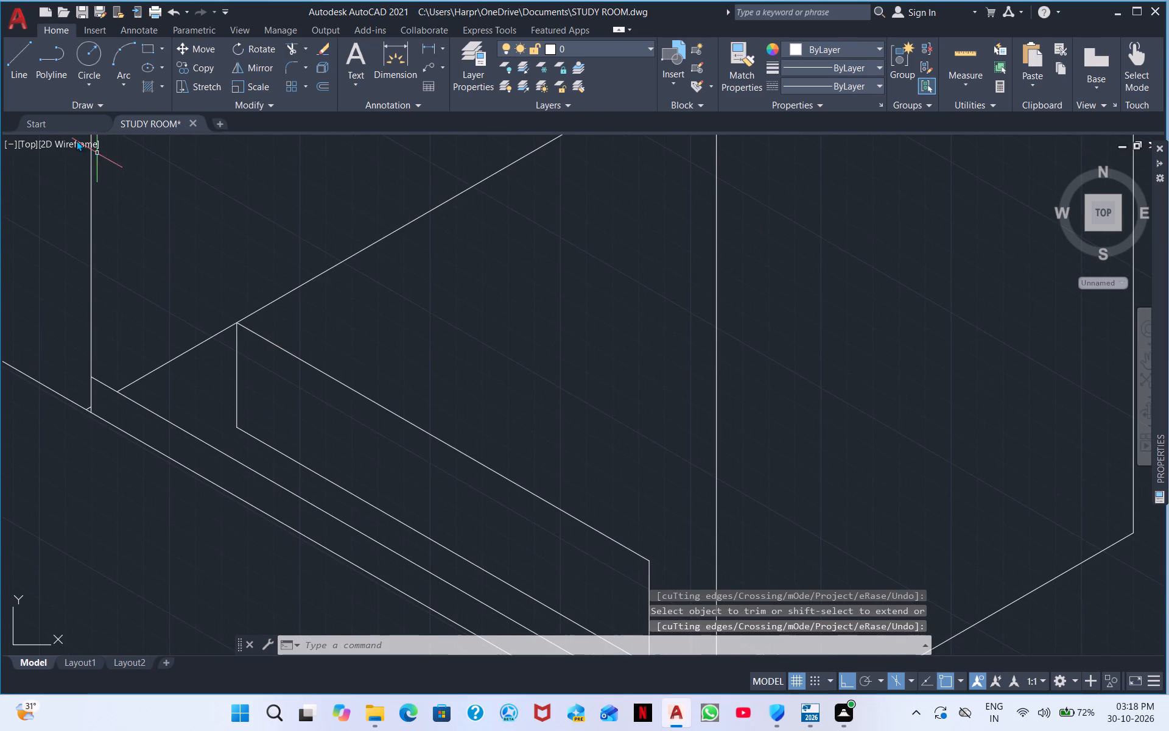
pyautogui.click(29, 51)
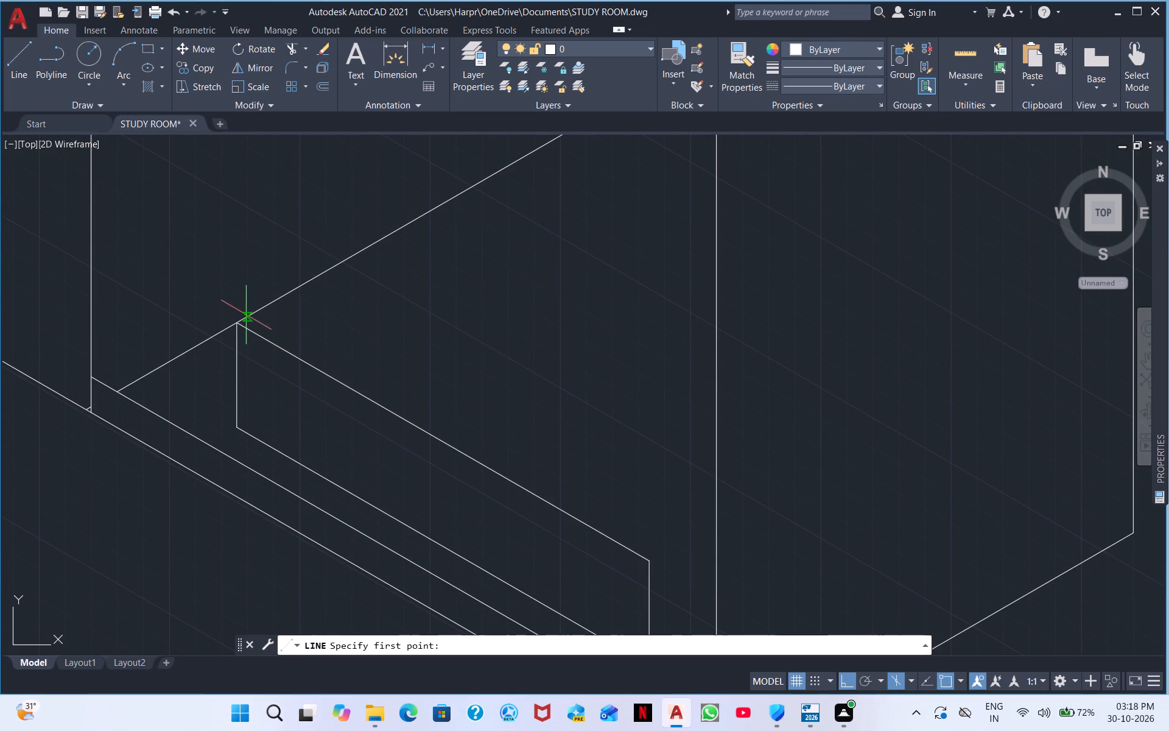
pyautogui.click(239, 320)
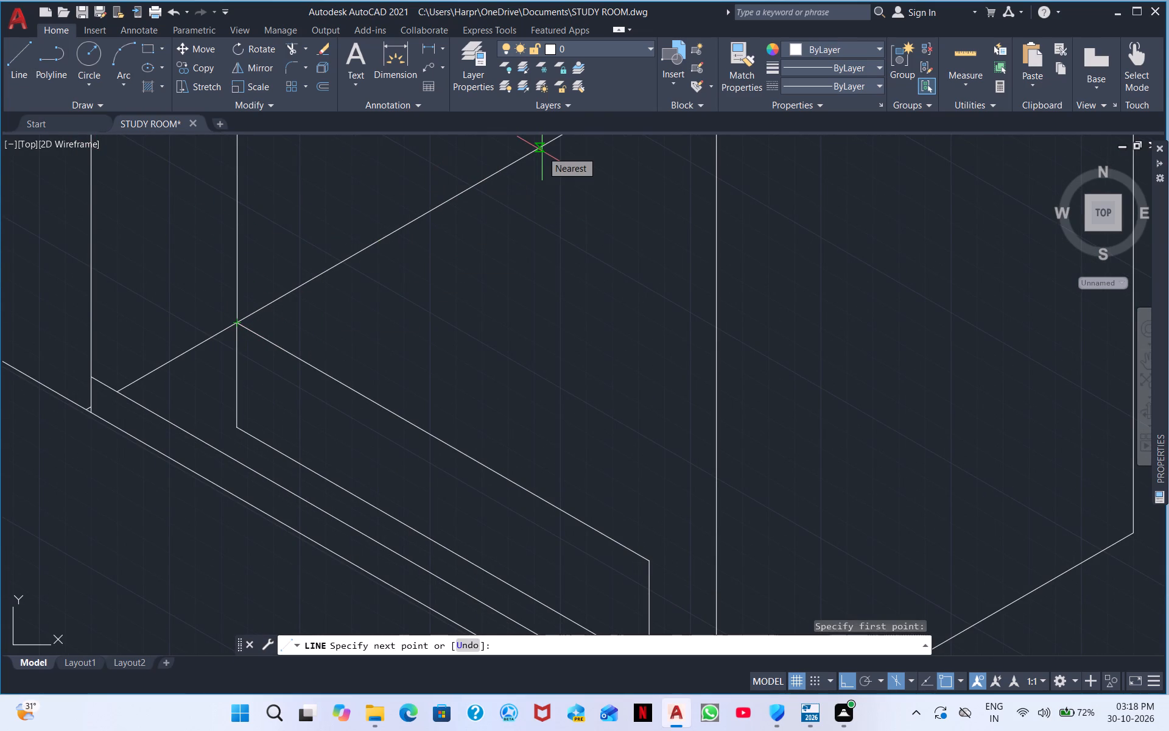
pyautogui.press('F5')
pyautogui.click(527, 166)
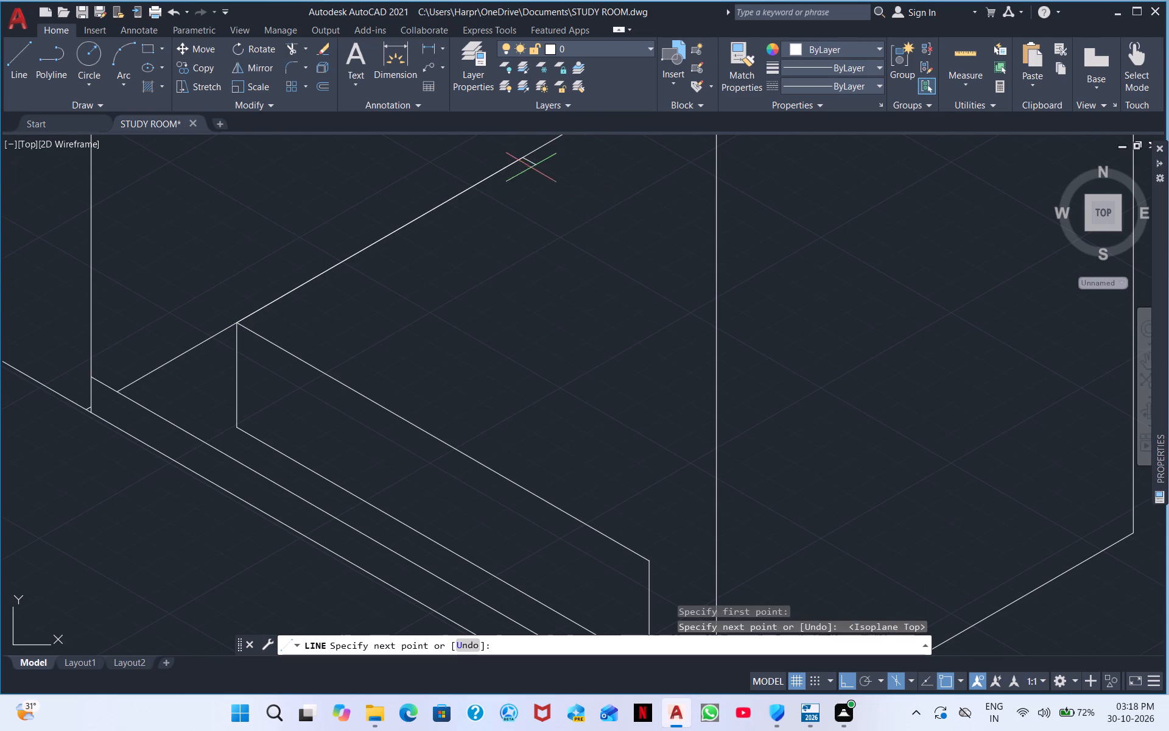
pyautogui.click(742, 334)
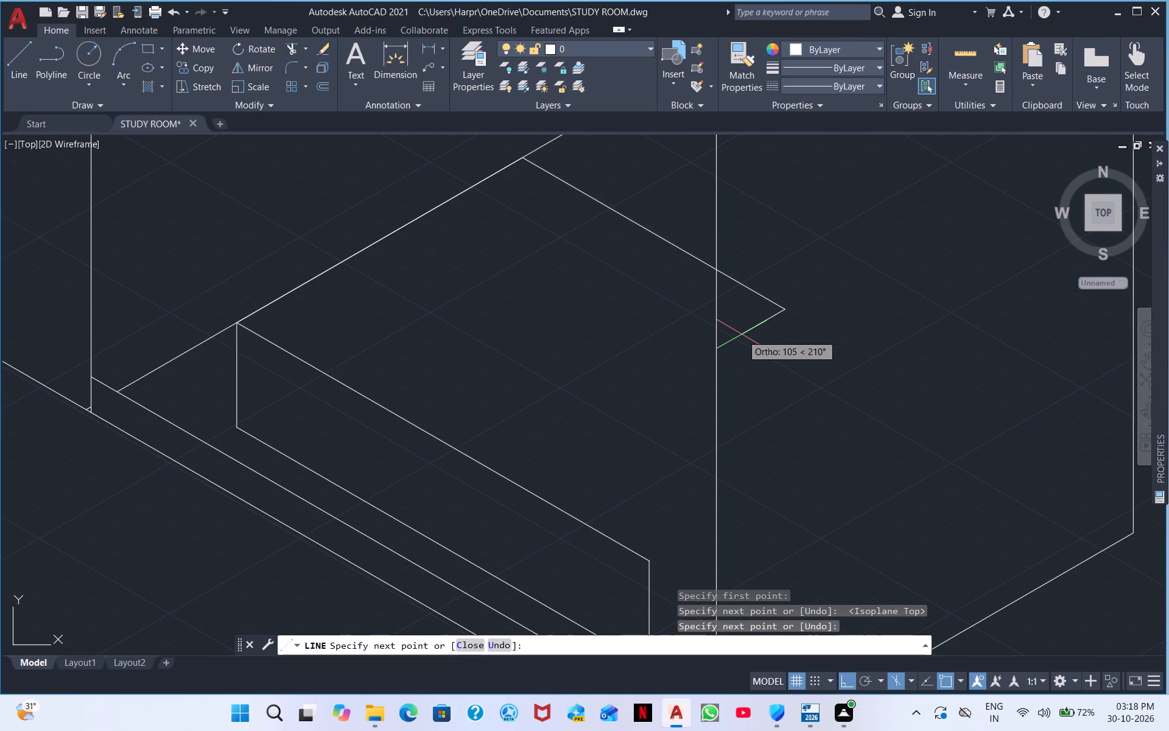
pyautogui.press('Escape')
# Draw two 30° edges receding from the front panel's upper-right and lower-right corners, making the lower one about 419 long.
pyautogui.rightClick(818, 357)
pyautogui.click(899, 372)
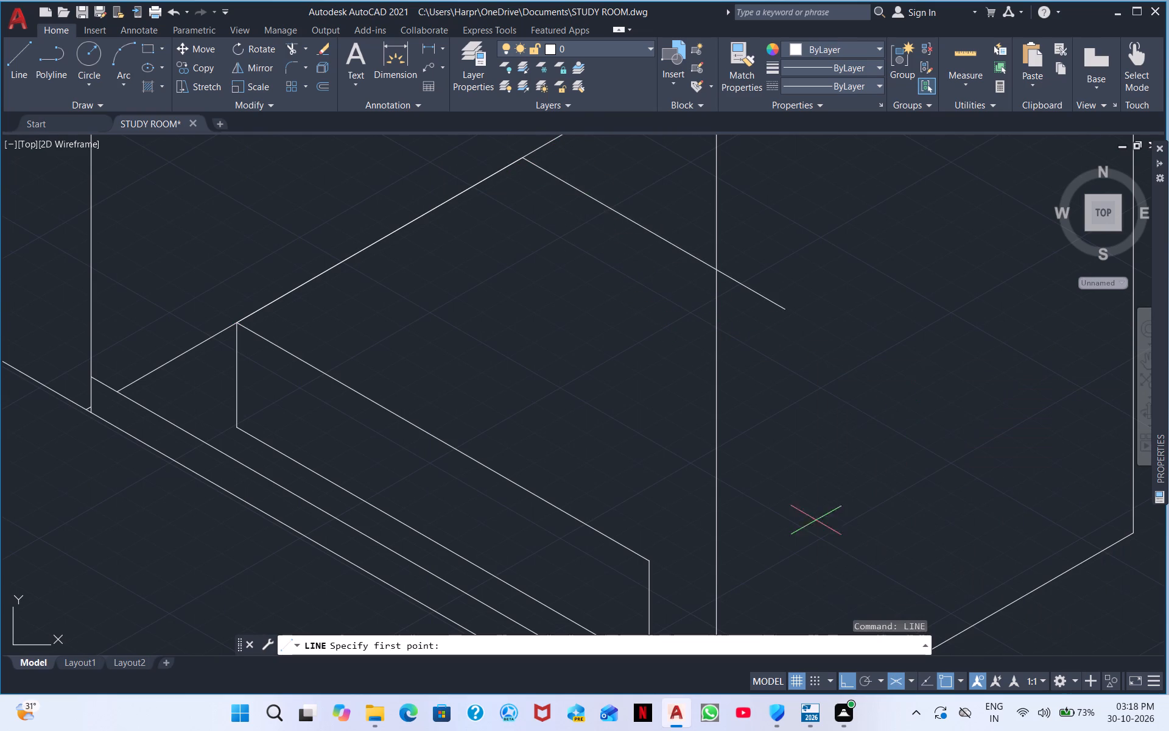
pyautogui.click(650, 556)
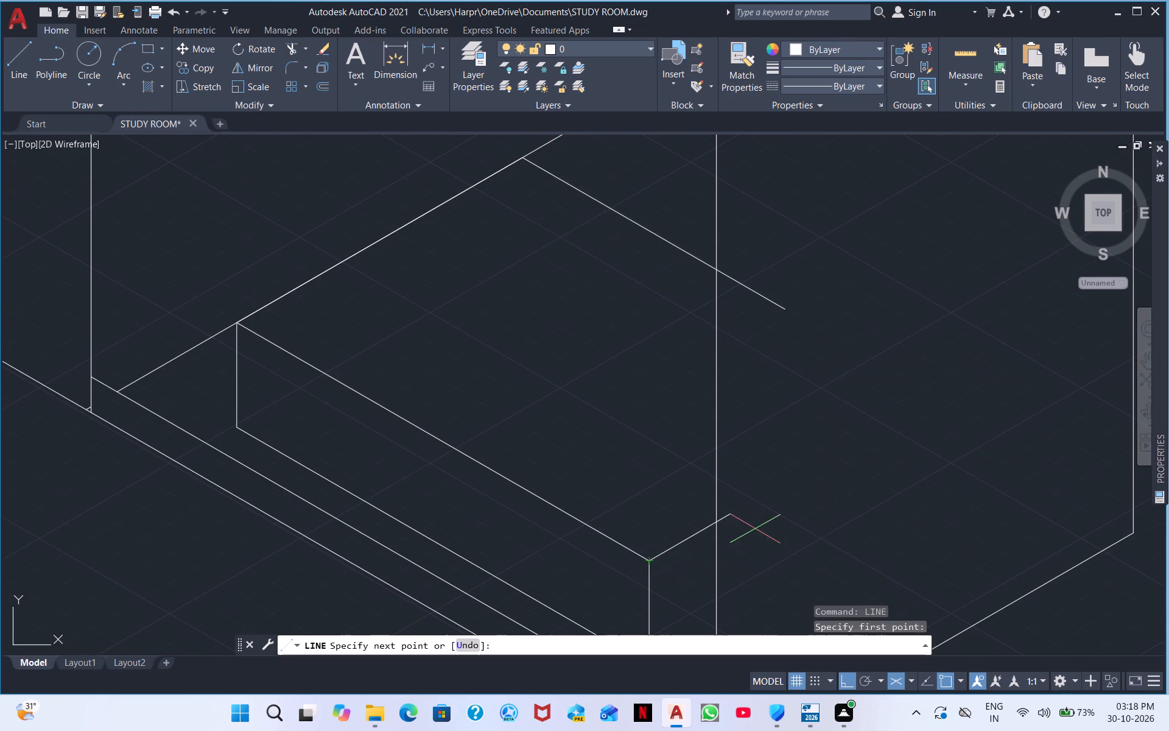
pyautogui.click(793, 518)
pyautogui.press('Escape')
pyautogui.moveTo(813, 512); pyautogui.dragTo(743, 339, button='middle')
pyautogui.rightClick(756, 404)
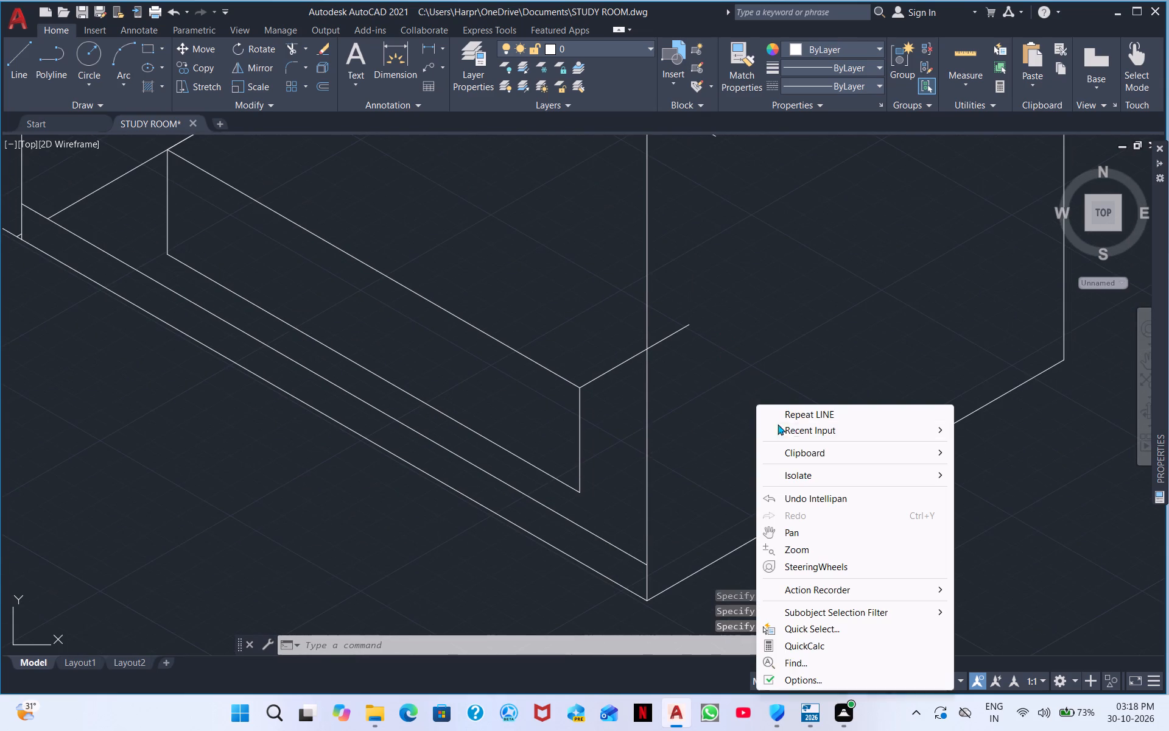
pyautogui.click(796, 412)
pyautogui.click(584, 492)
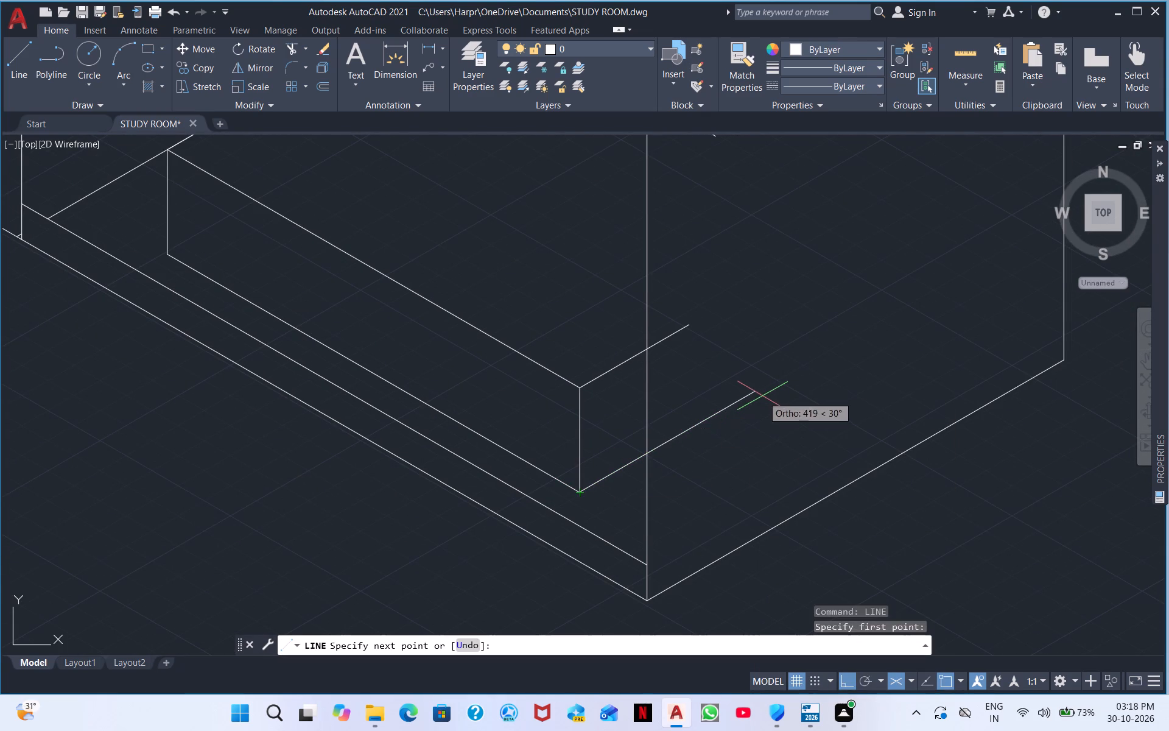
pyautogui.click(762, 396)
pyautogui.press('Escape')
# Draw a vertical line up from the top front edge near its right corner, continuing with a receding 30° line from its top.
pyautogui.moveTo(718, 371); pyautogui.dragTo(817, 537, button='middle')
pyautogui.rightClick(709, 425)
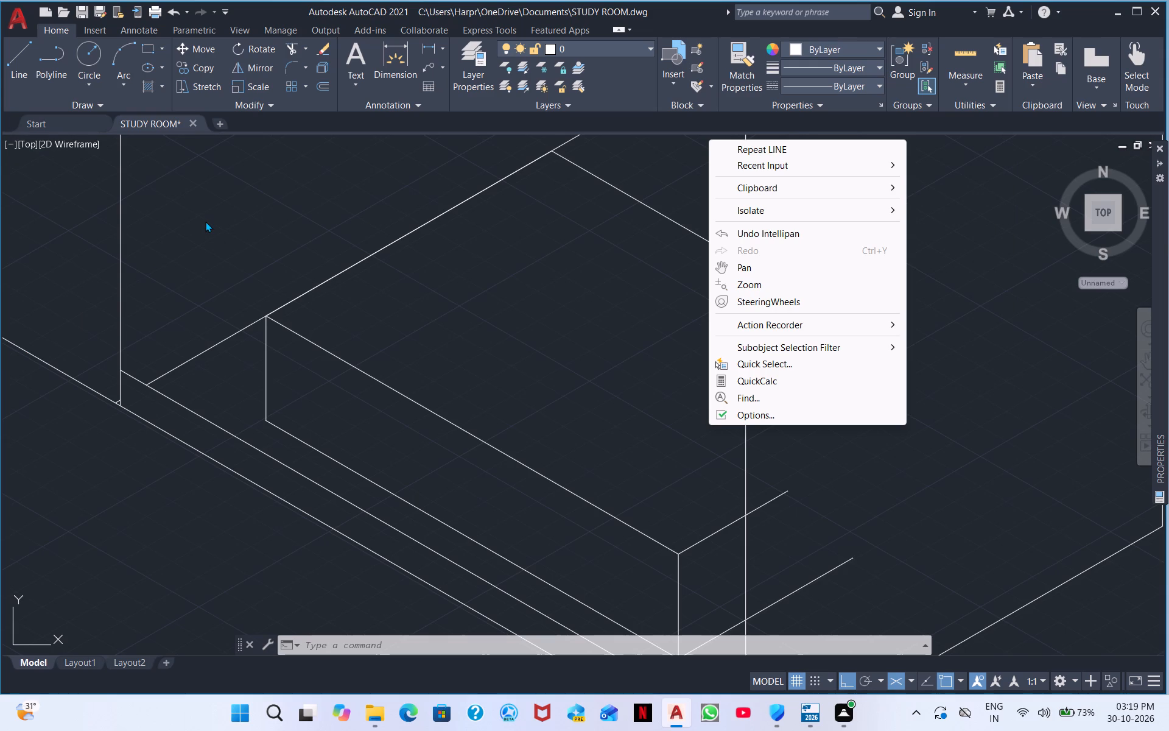
pyautogui.click(776, 154)
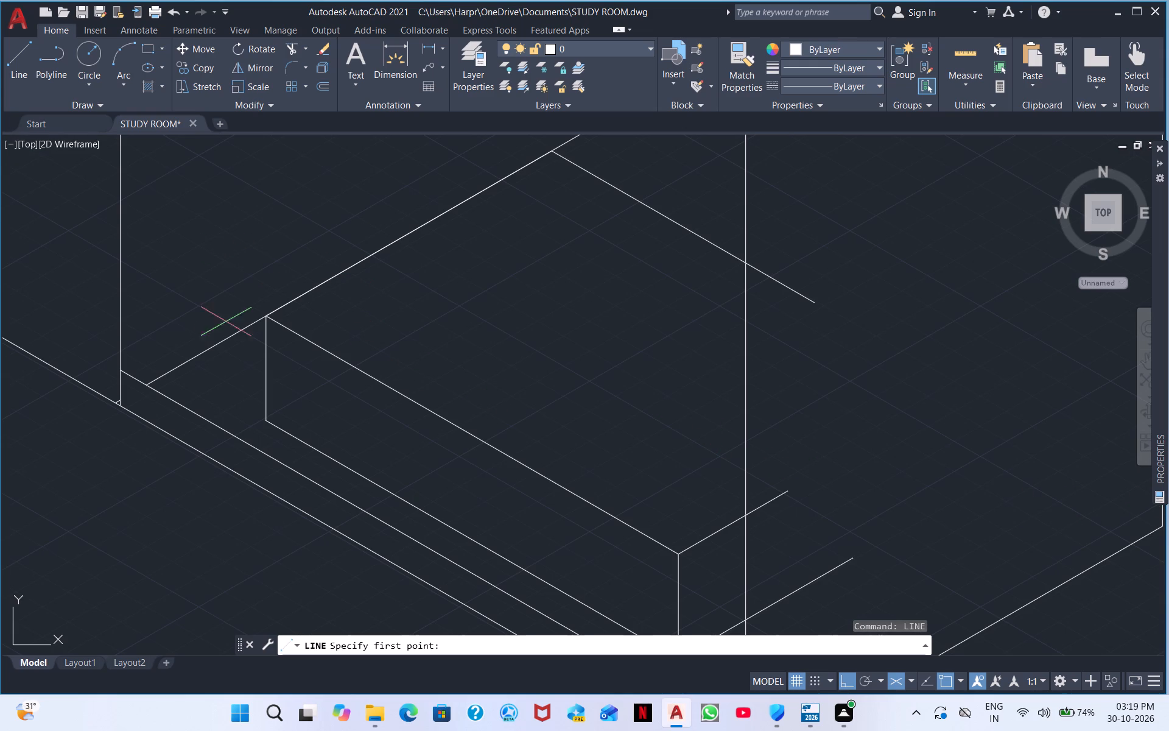
pyautogui.click(7, 49)
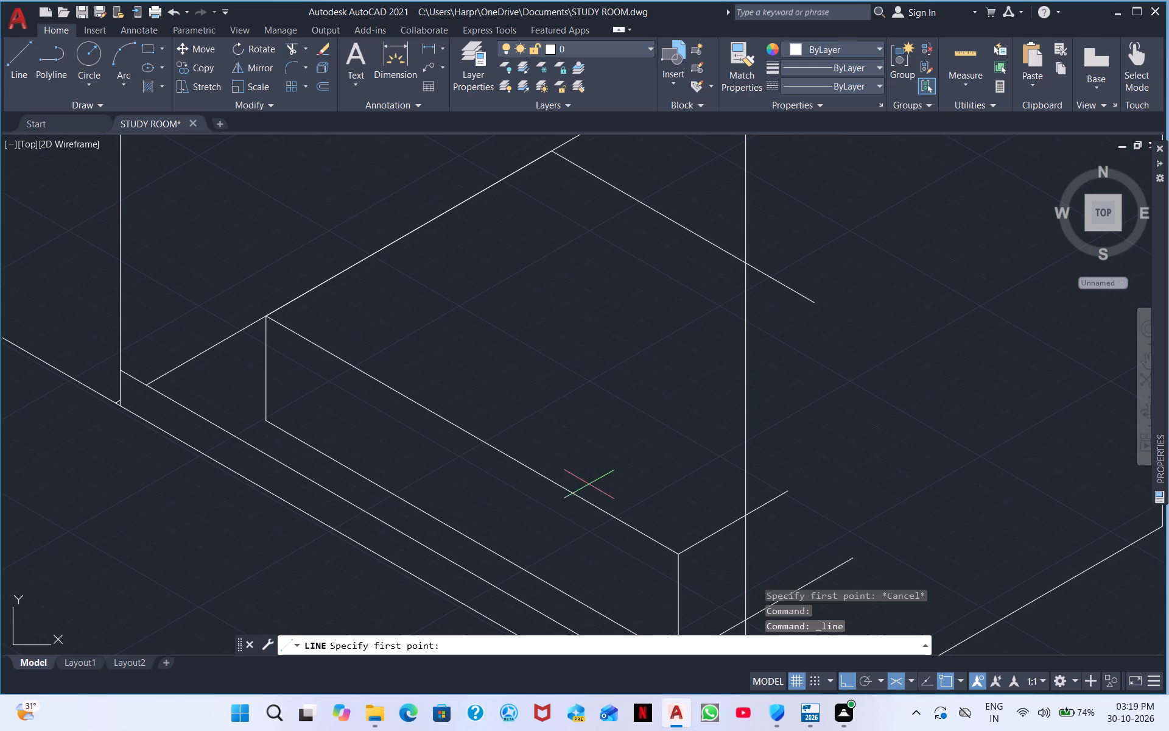
pyautogui.click(29, 69)
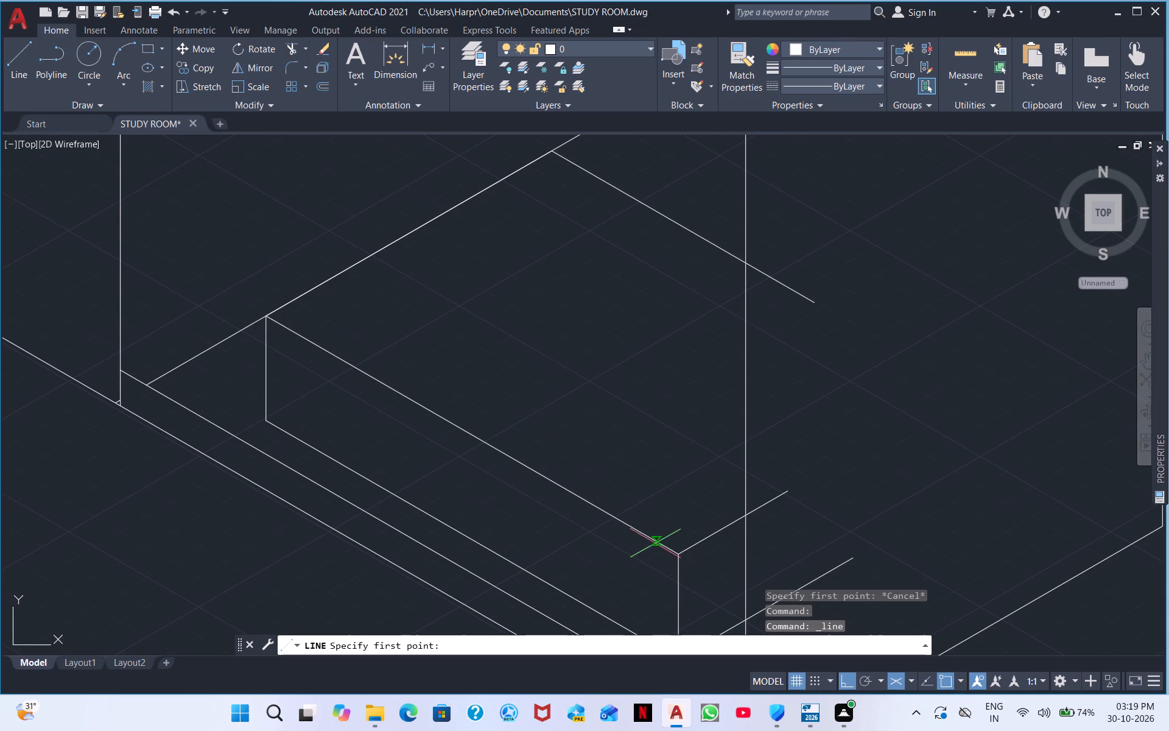
pyautogui.click(655, 537)
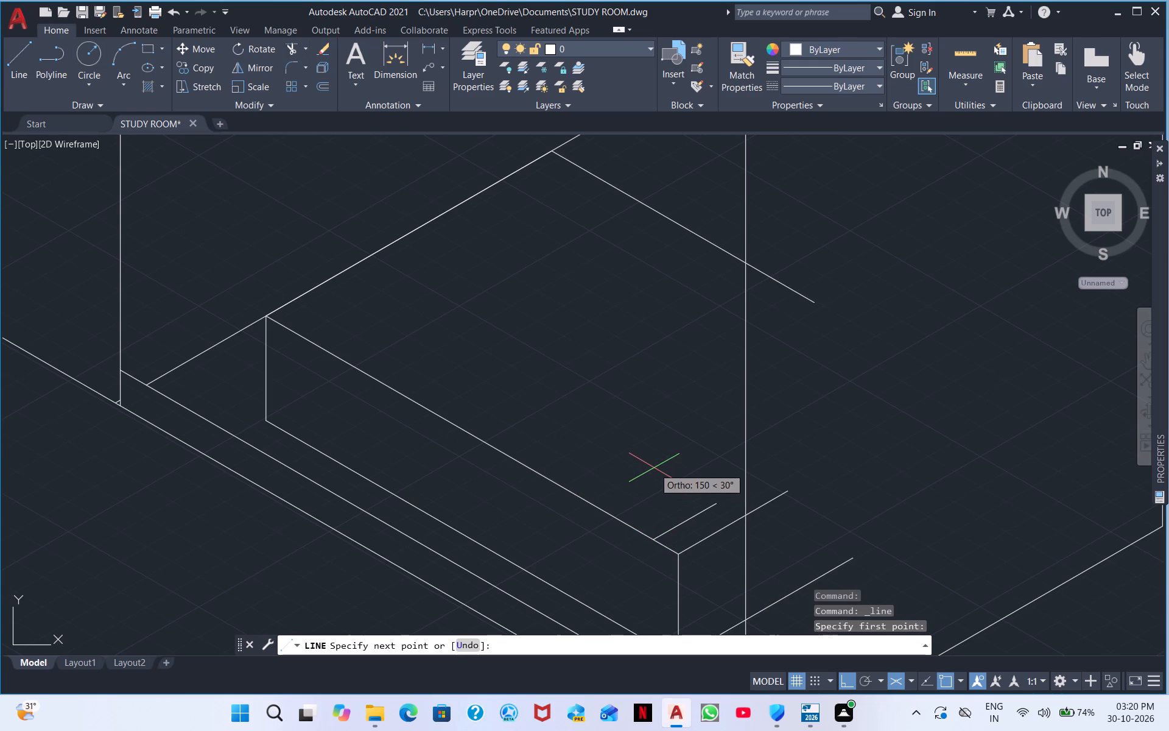
pyautogui.press('F5')
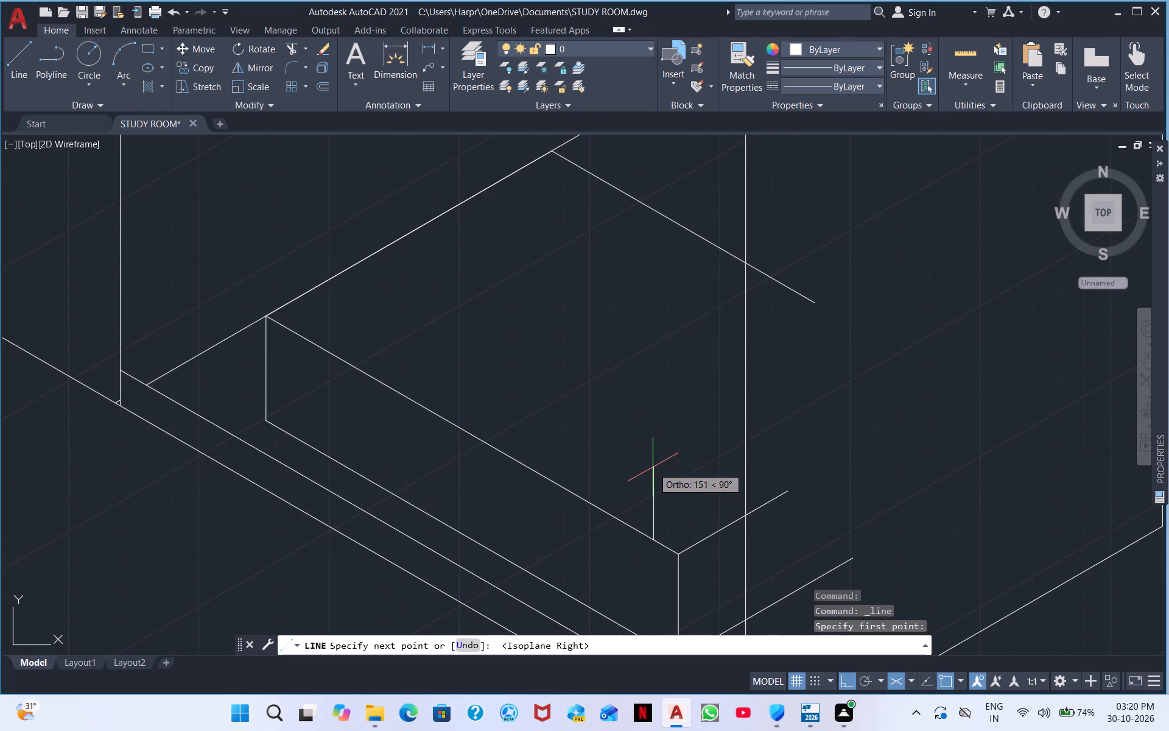
pyautogui.click(652, 446)
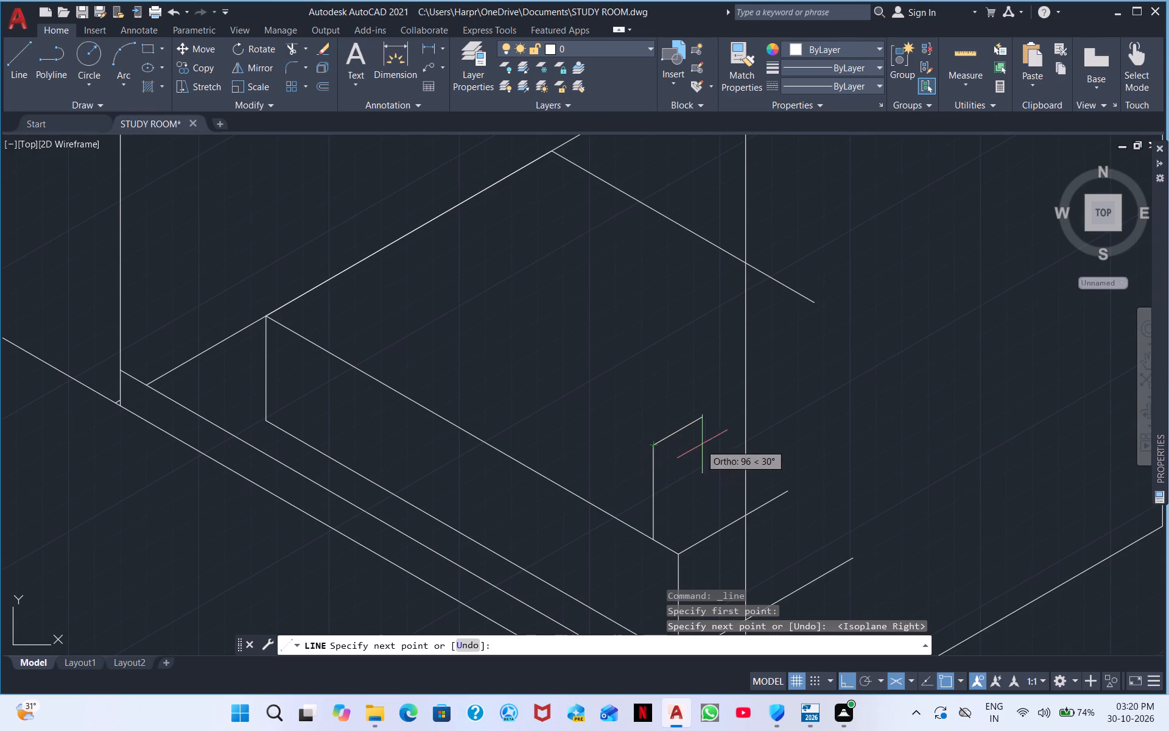
pyautogui.click(833, 386)
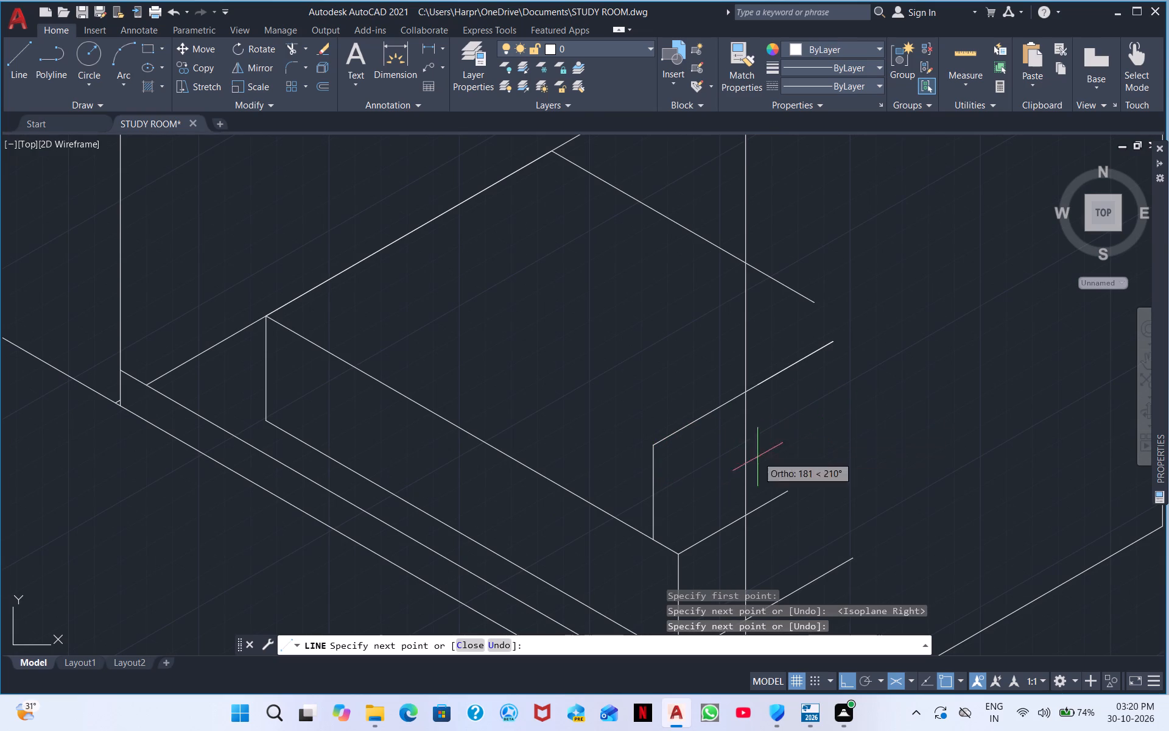
# Continue the line diagonally back to its base point, forward at 30°, down about 80, and along a short 30° segment.
pyautogui.click(659, 535)
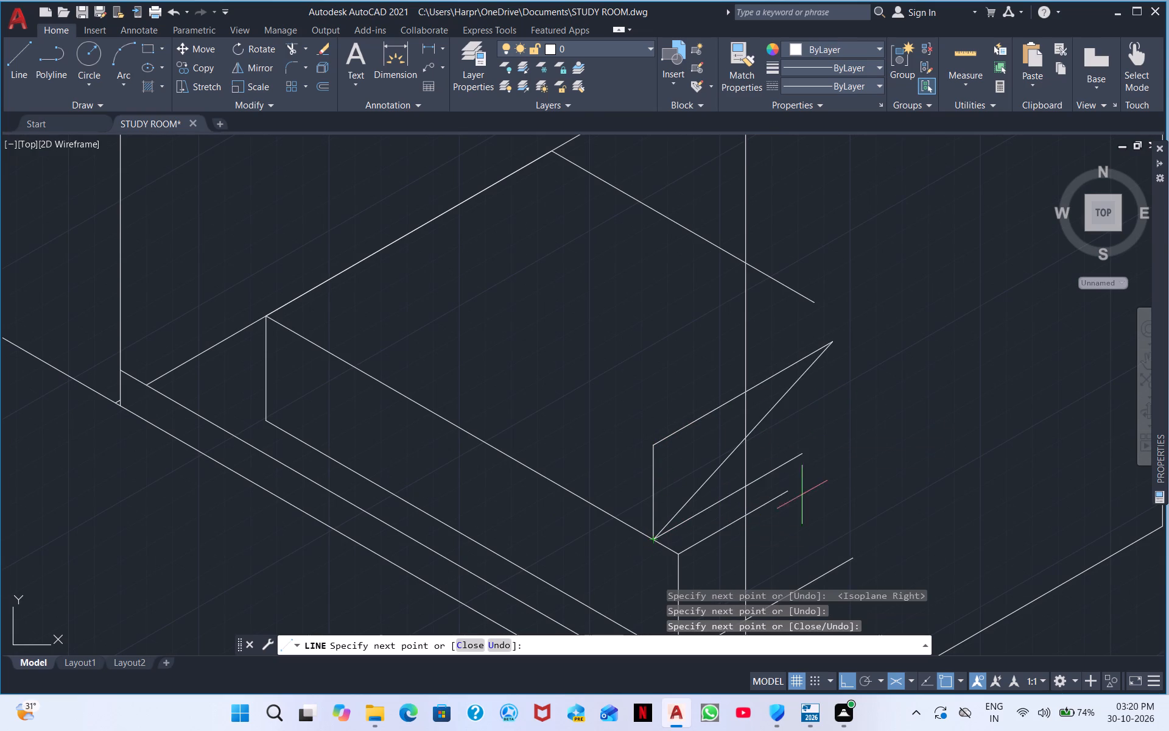
pyautogui.click(851, 464)
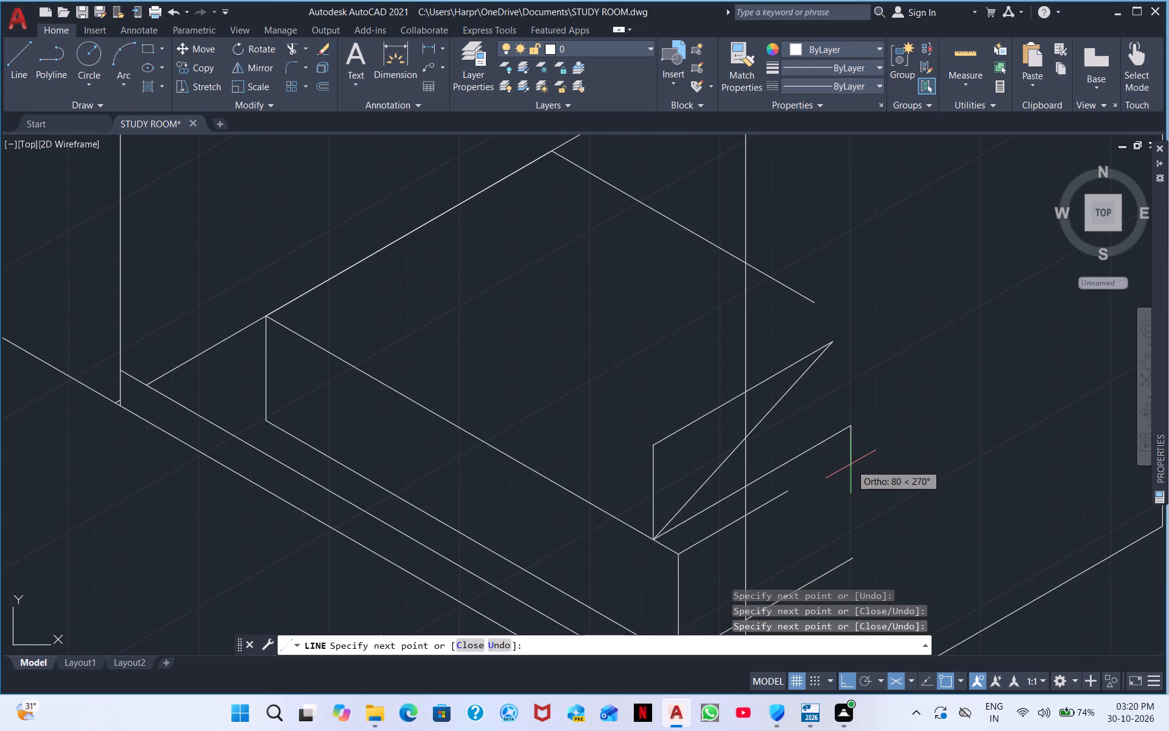
pyautogui.click(851, 462)
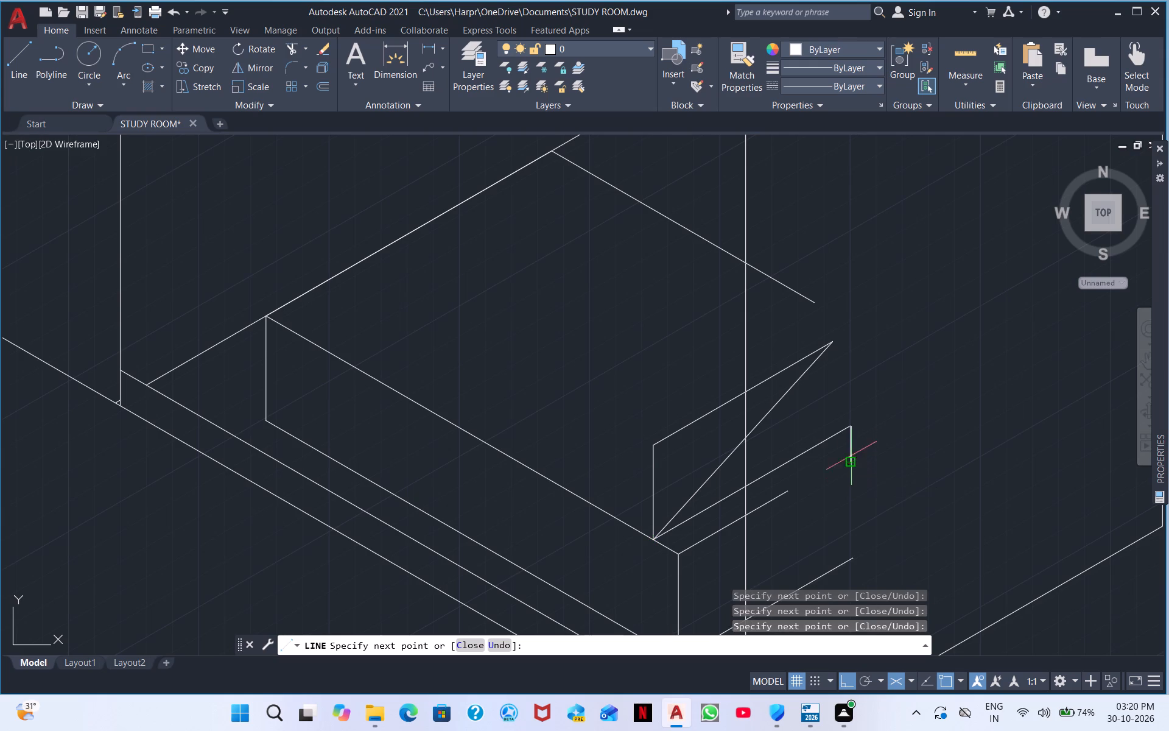
pyautogui.rightClick(858, 430)
pyautogui.click(888, 428)
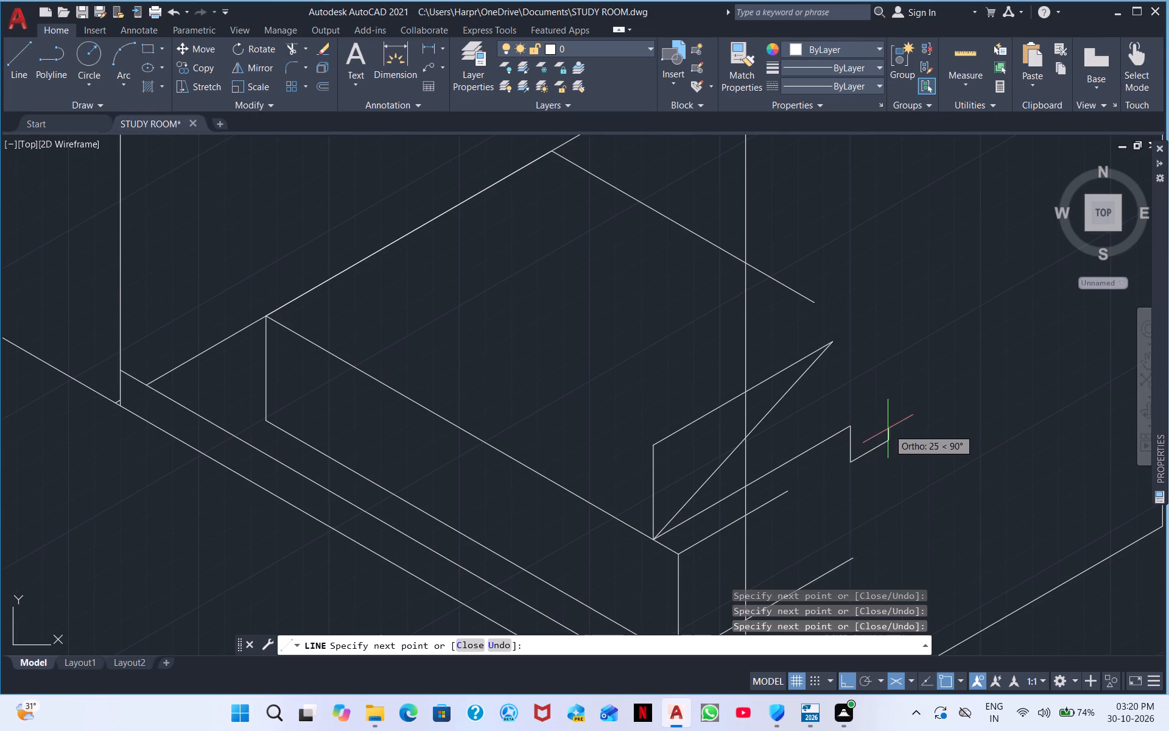
pyautogui.rightClick(946, 317)
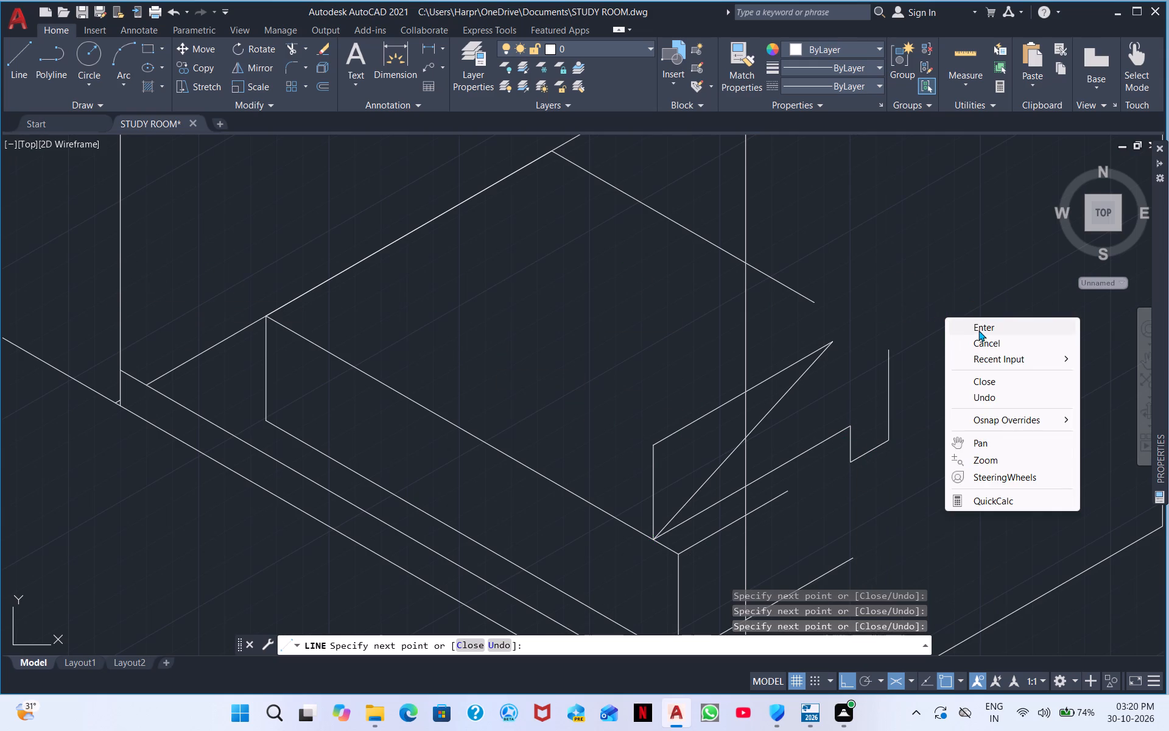
pyautogui.click(980, 330)
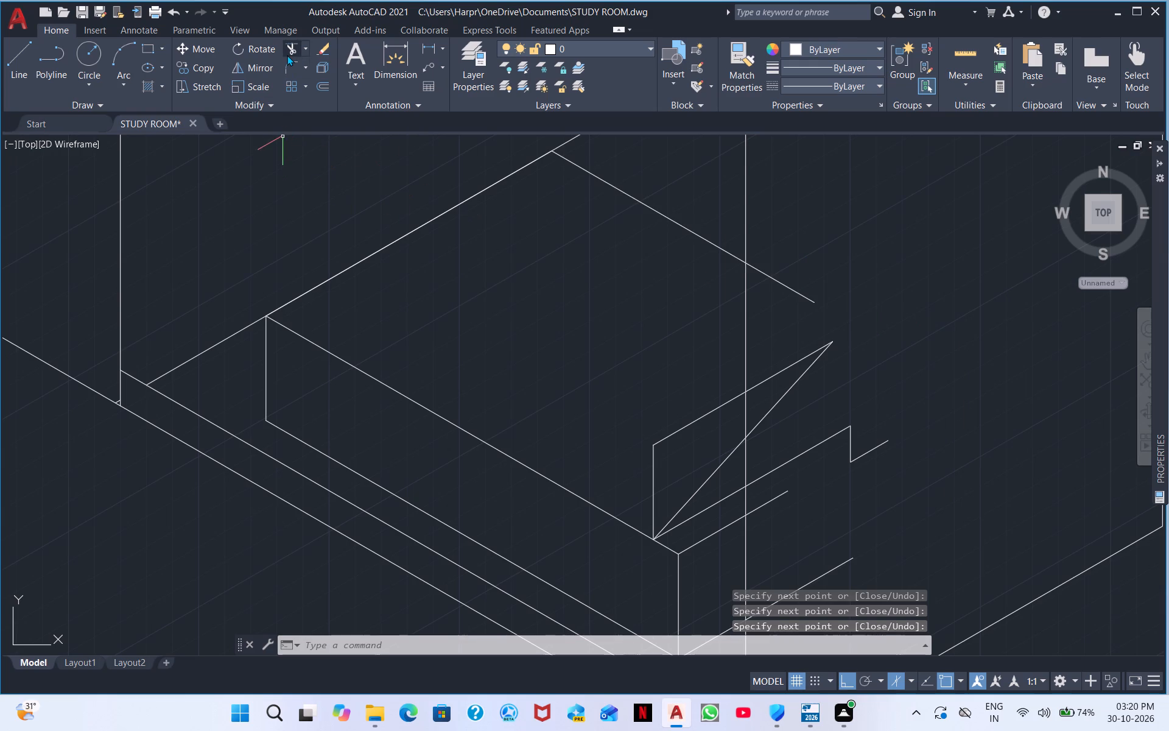
# On isoplane Left, draw the upper box's long top front edge at 150° from its front corner, then a vertical down to the lower box's top edge.
pyautogui.click(287, 55)
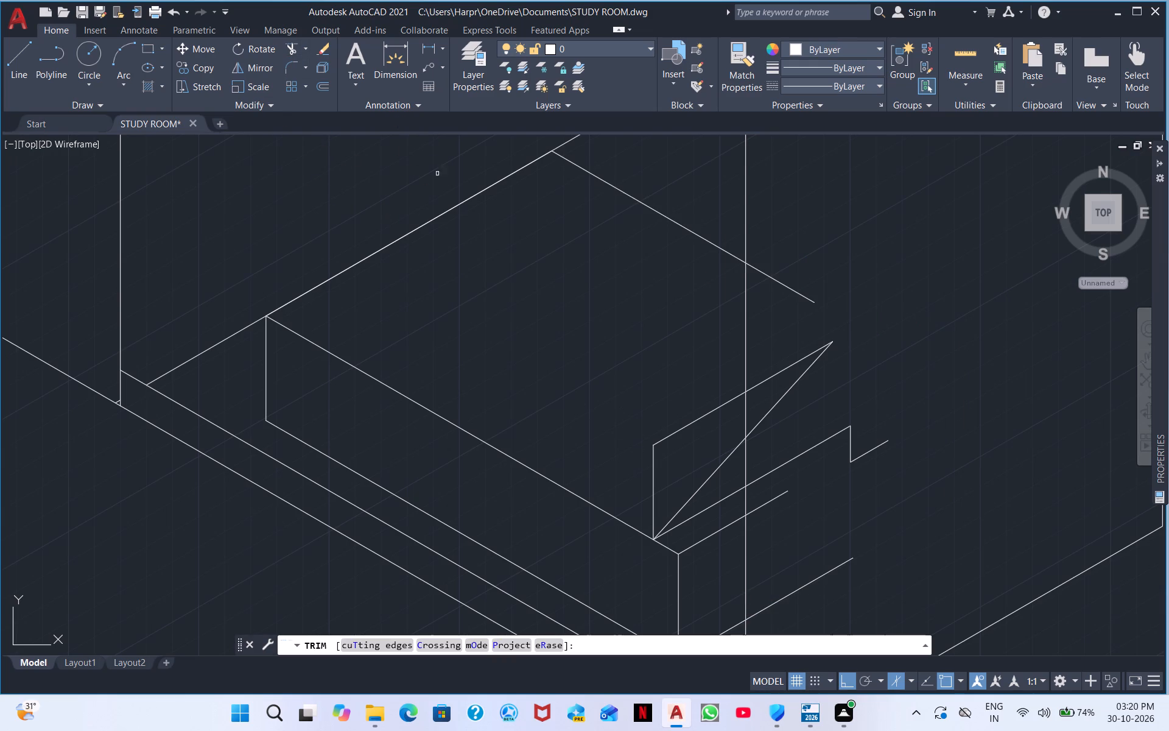
pyautogui.click(10, 54)
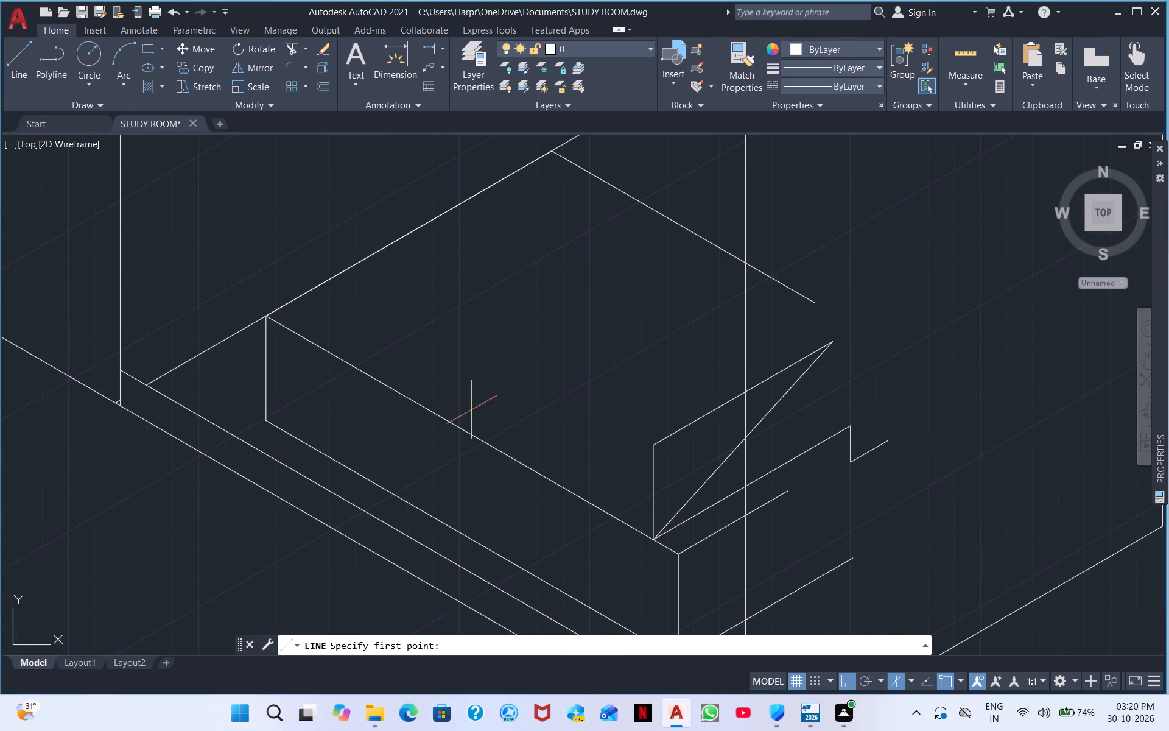
pyautogui.click(655, 443)
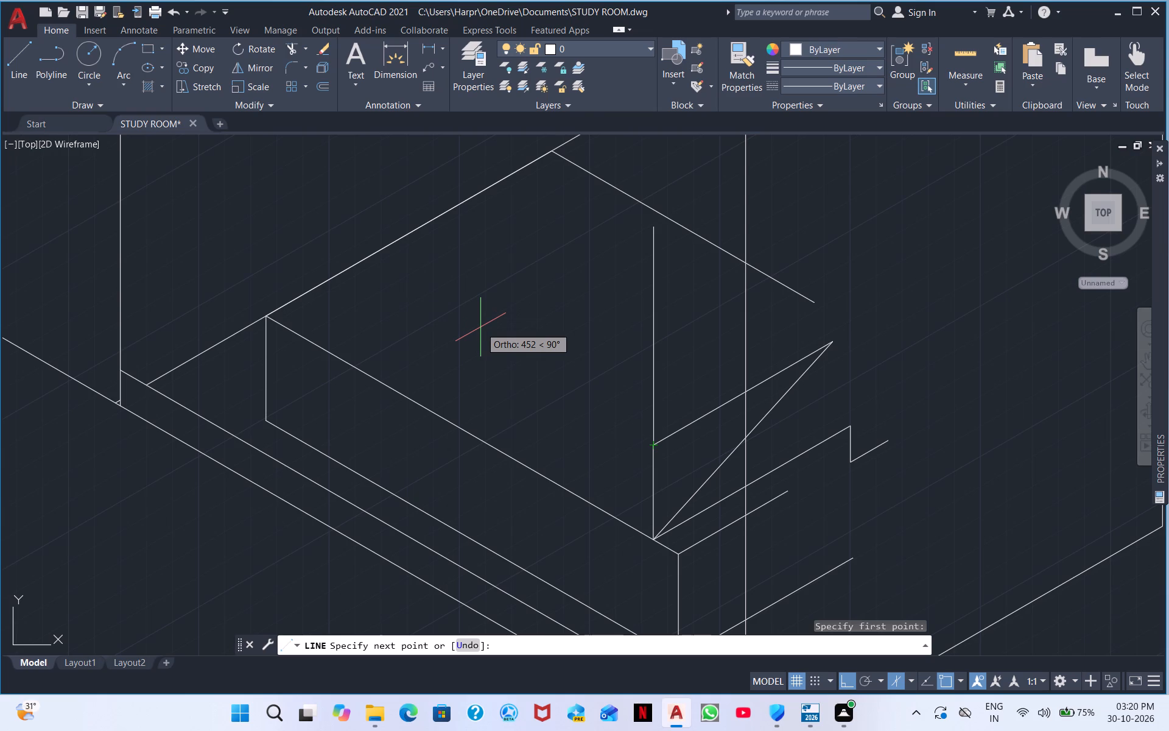
pyautogui.press('F5')
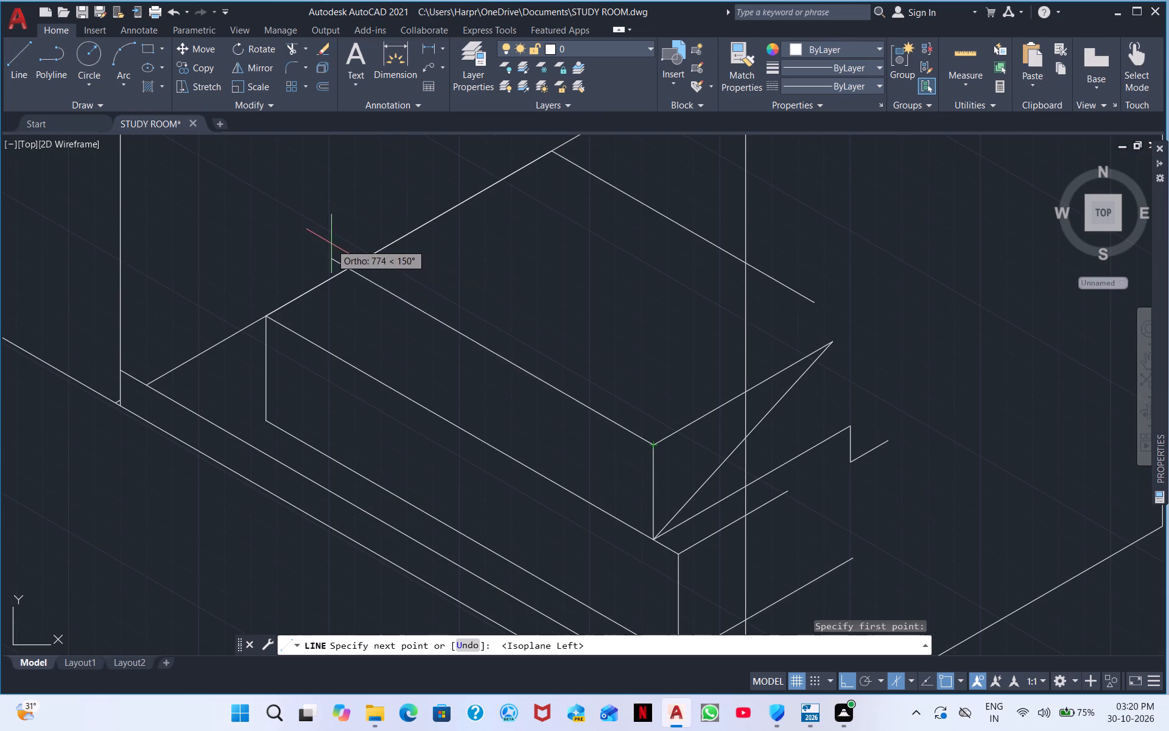
pyautogui.click(314, 239)
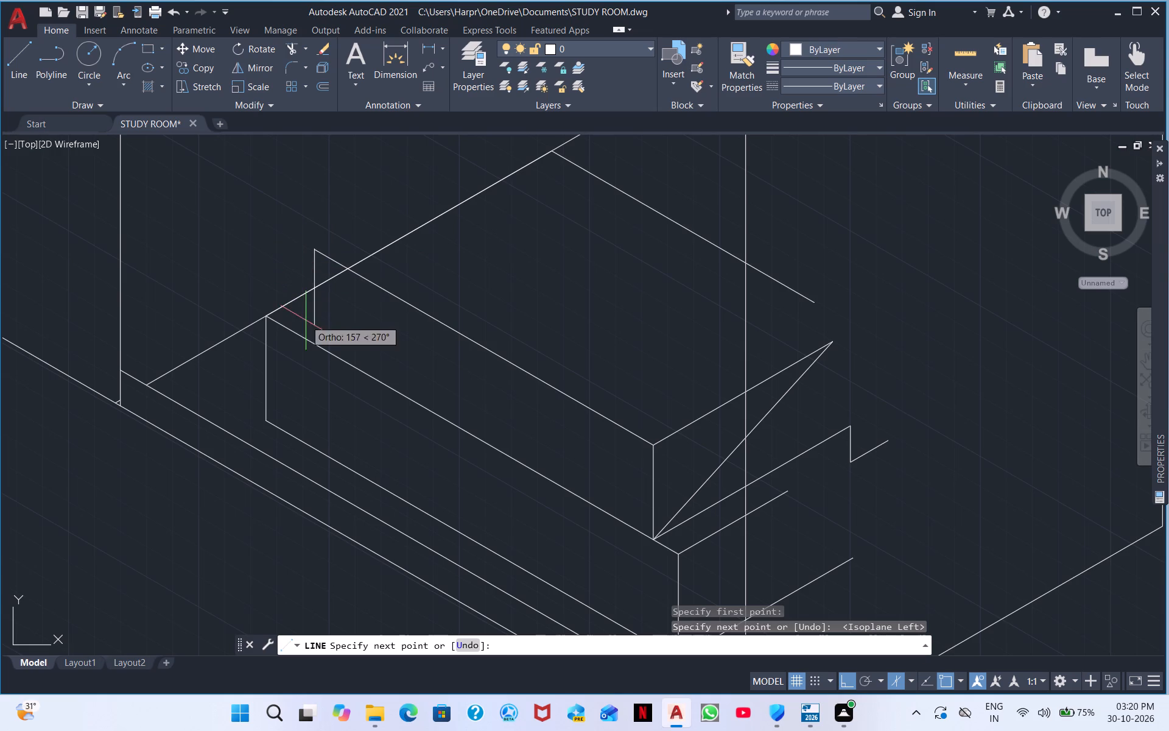
pyautogui.click(315, 343)
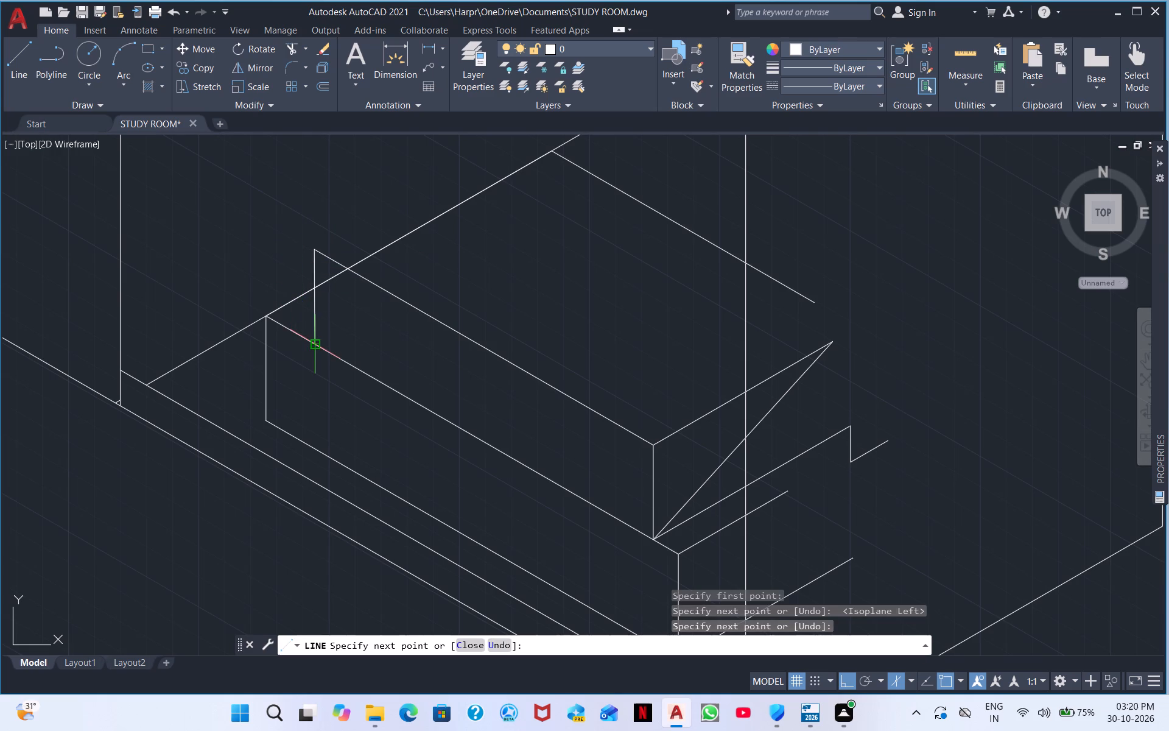
pyautogui.press('Escape')
# On isoplane Top, draw the upper box's receding 30° side edge from its far front corner and a rear edge at 330° parallel to the front.
pyautogui.moveTo(338, 316); pyautogui.dragTo(349, 366, button='middle')
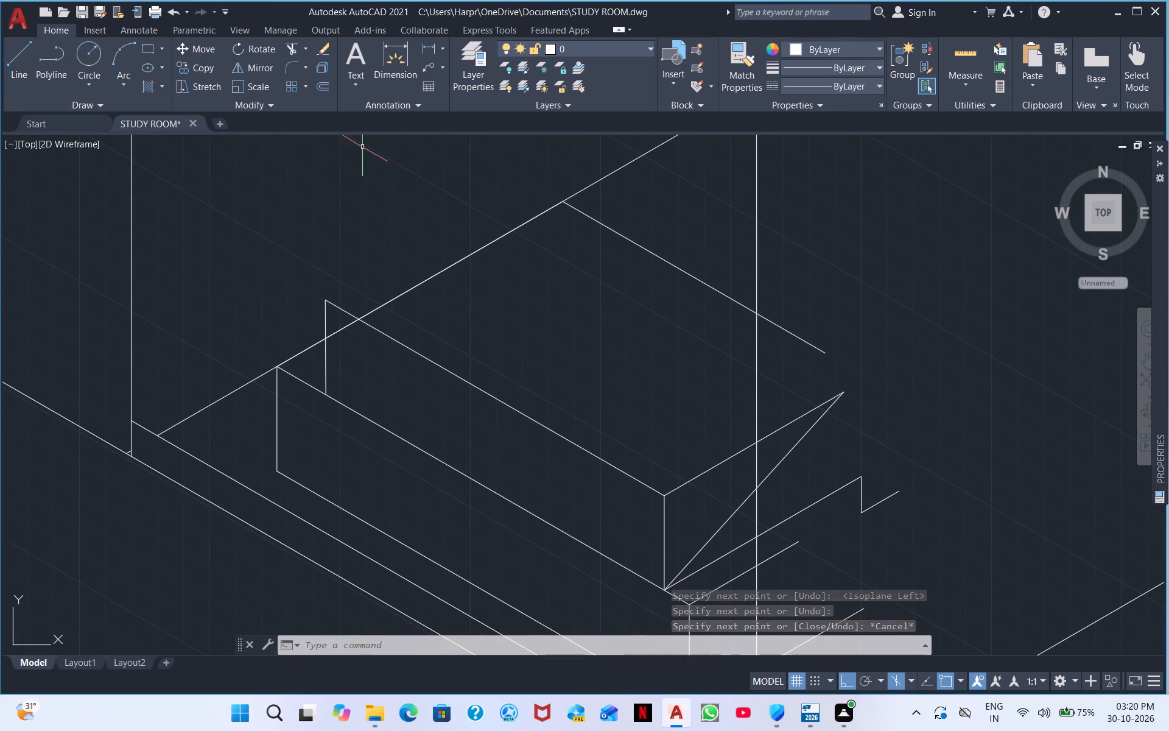
pyautogui.click(27, 49)
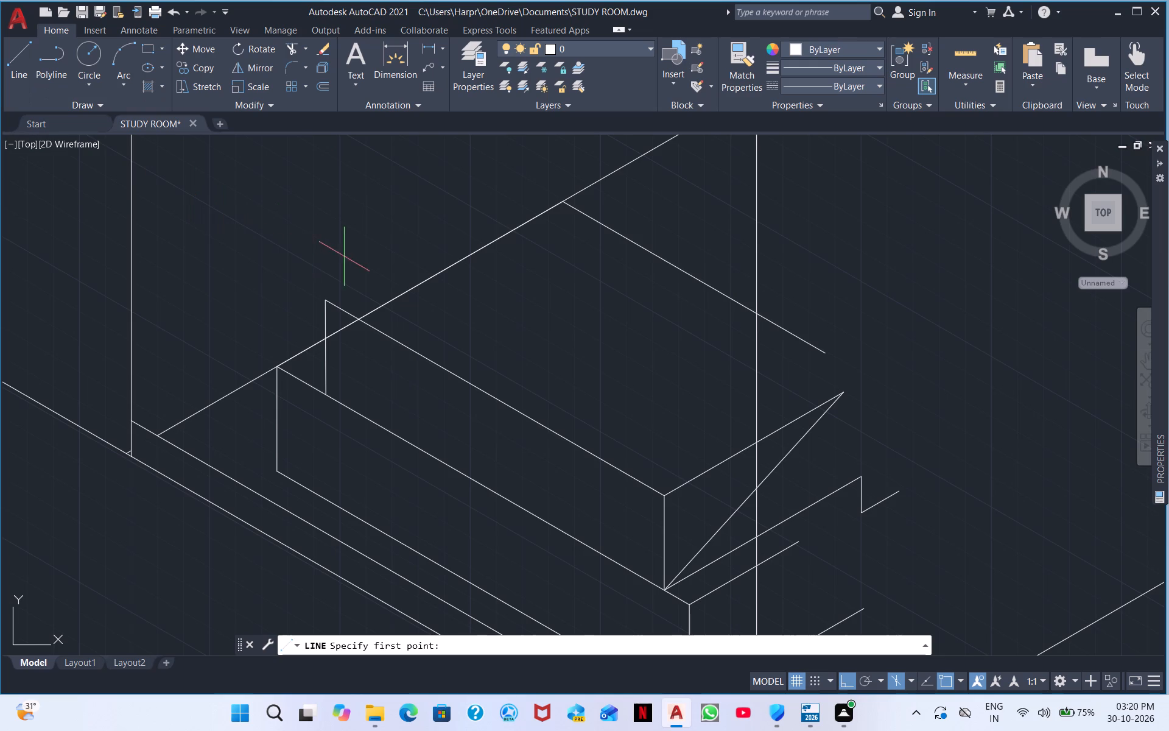
pyautogui.click(327, 293)
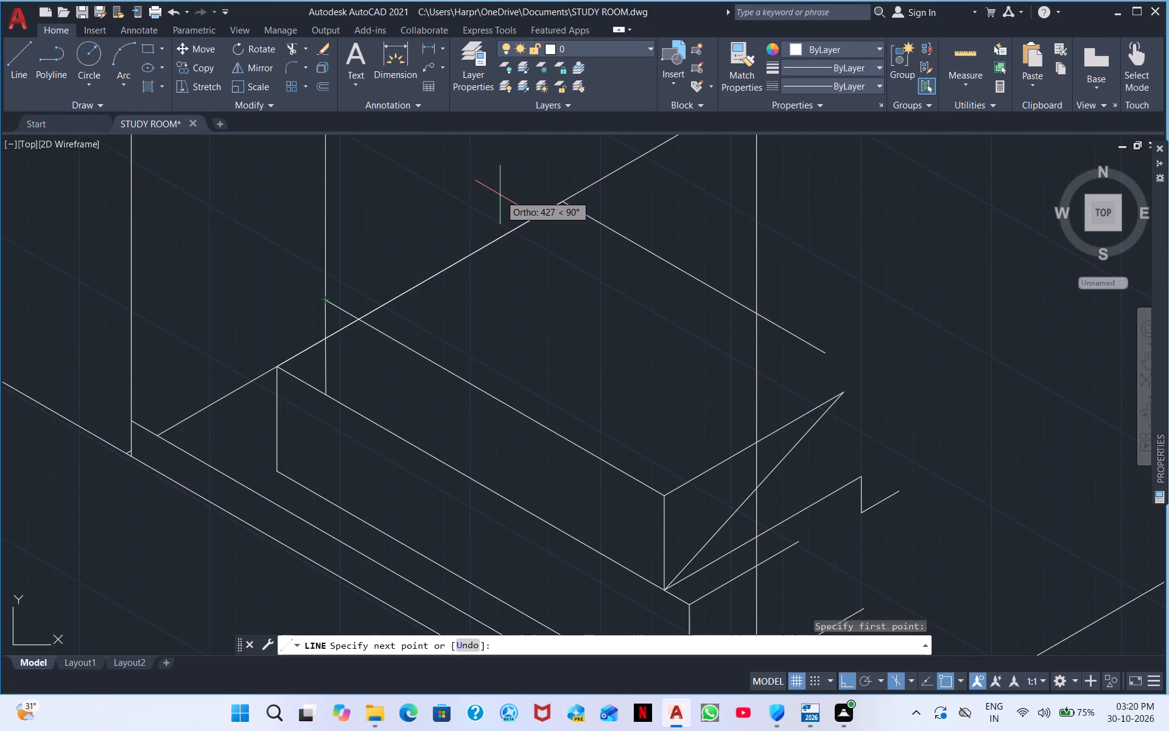
pyautogui.press('F5')
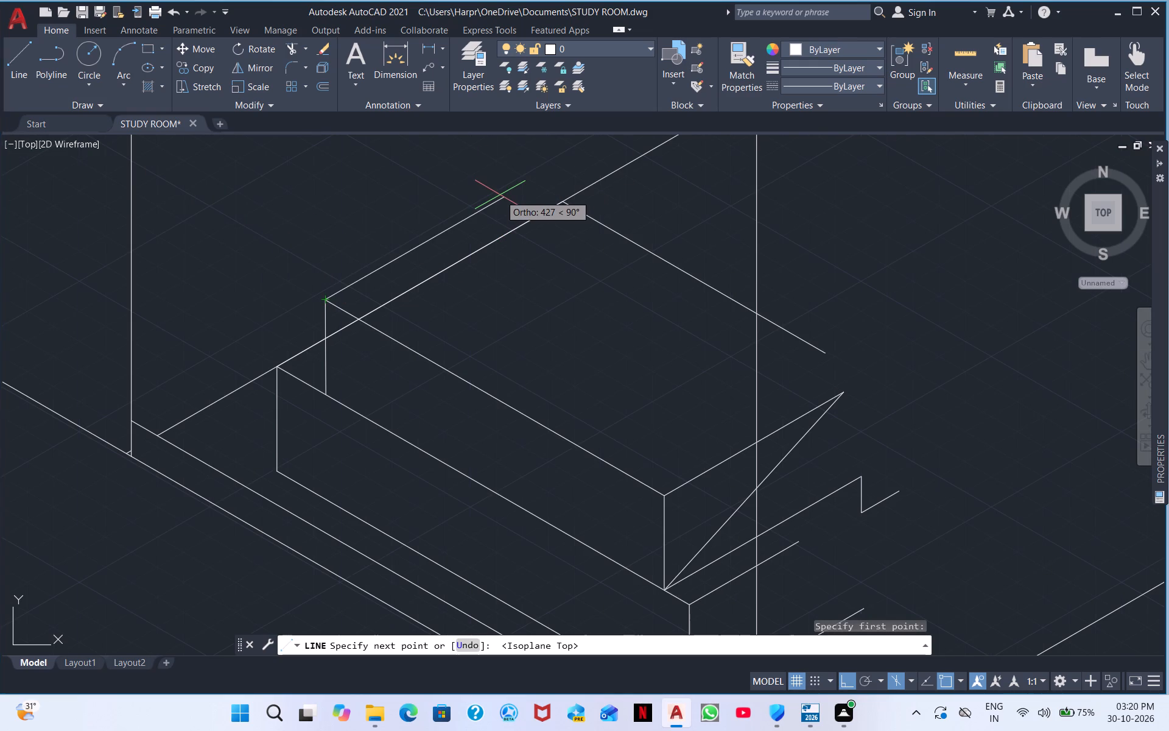
pyautogui.click(556, 183)
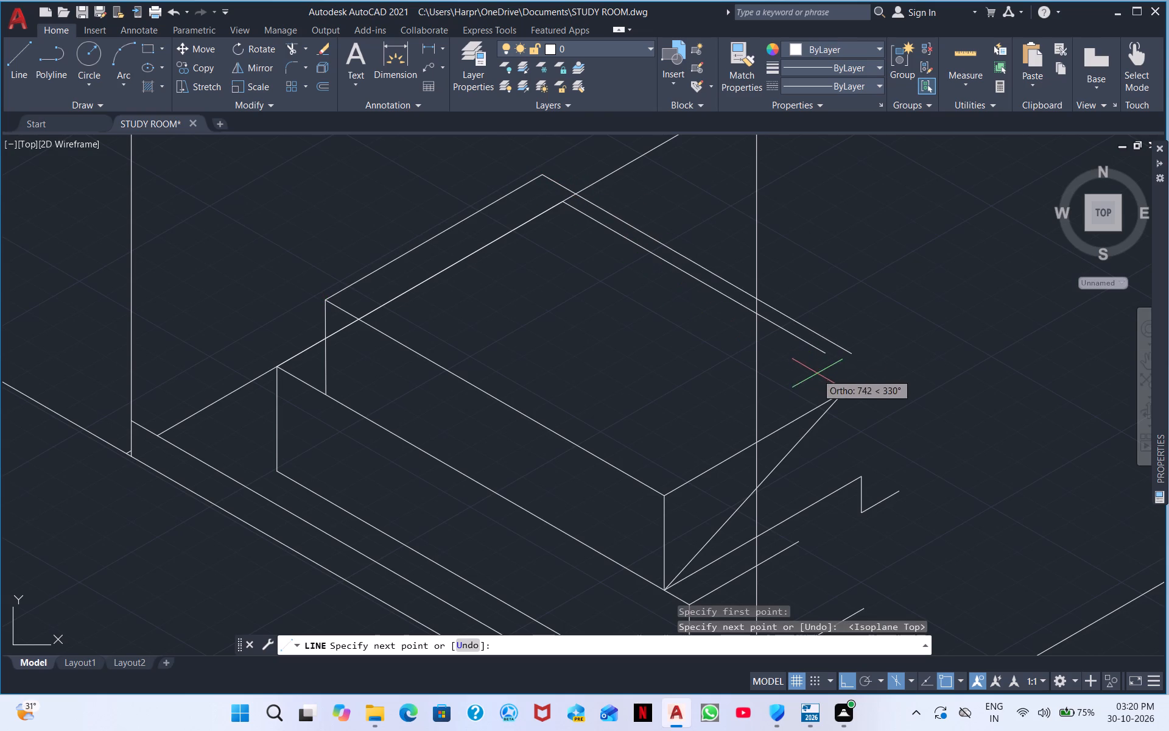
pyautogui.click(874, 388)
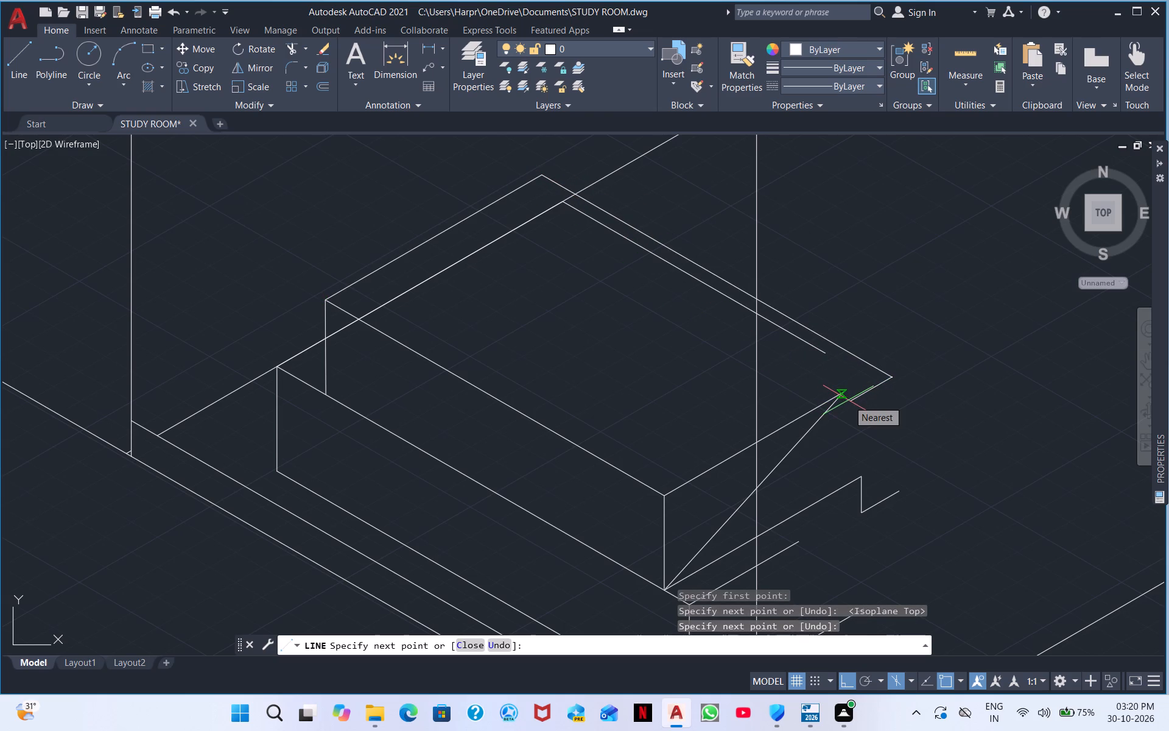
pyautogui.scroll(-2, 795, 372)
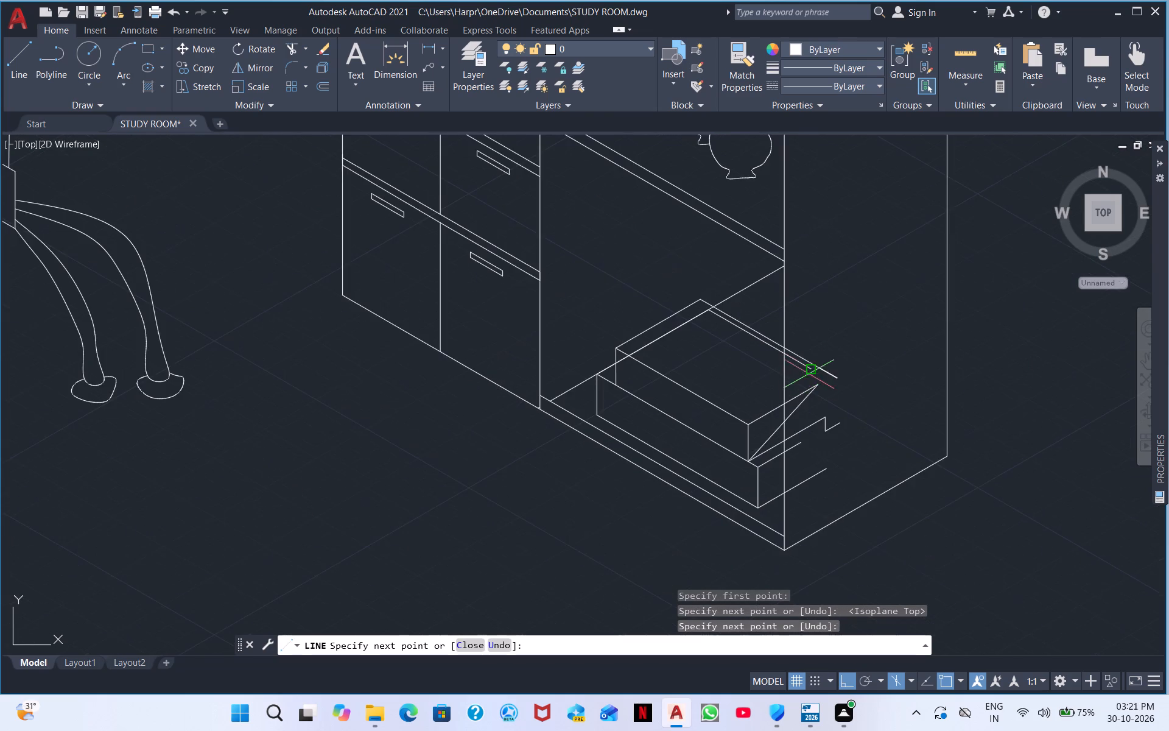
pyautogui.moveTo(818, 392); pyautogui.dragTo(854, 447, button='middle')
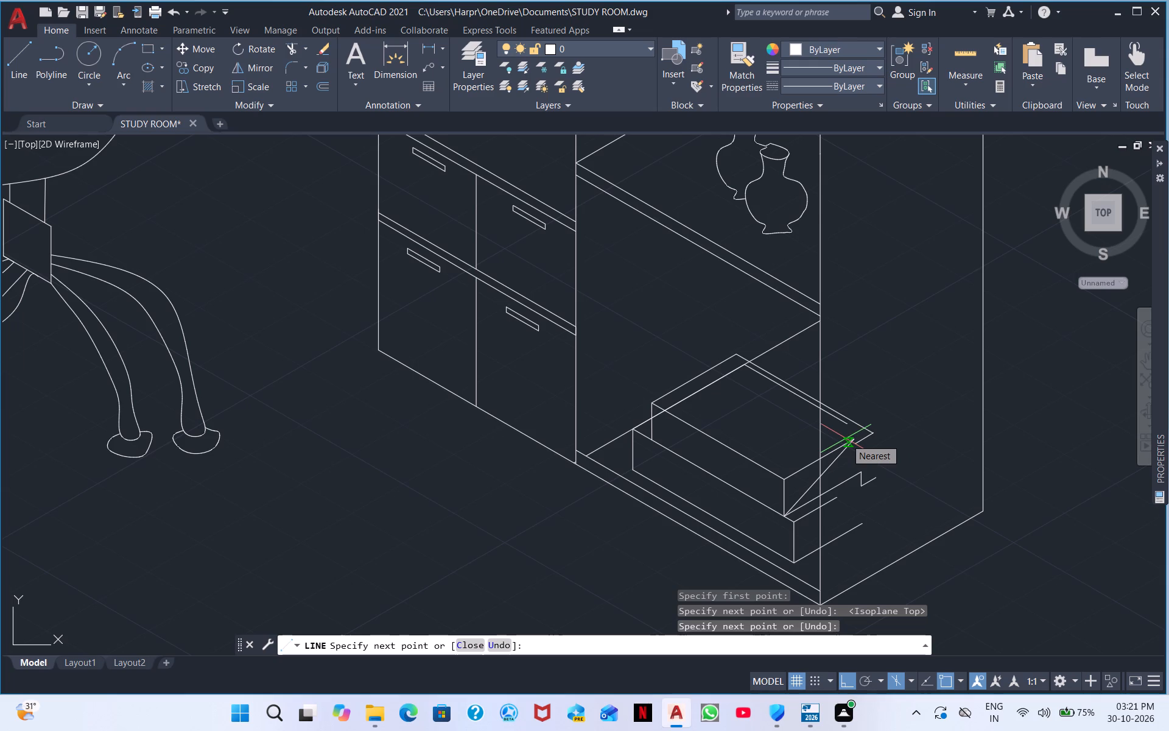
pyautogui.rightClick(922, 407)
pyautogui.click(945, 411)
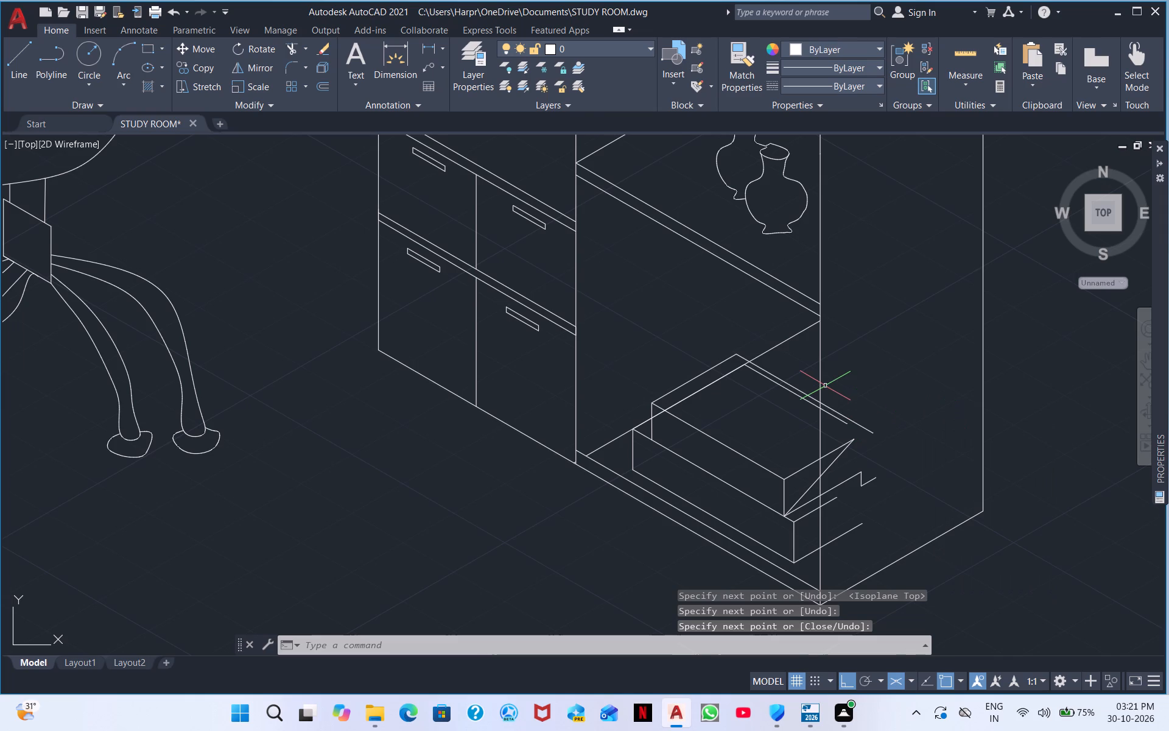
# Trim away the lower box's receding side edge and rear edge where the upper box hides them.
pyautogui.click(287, 47)
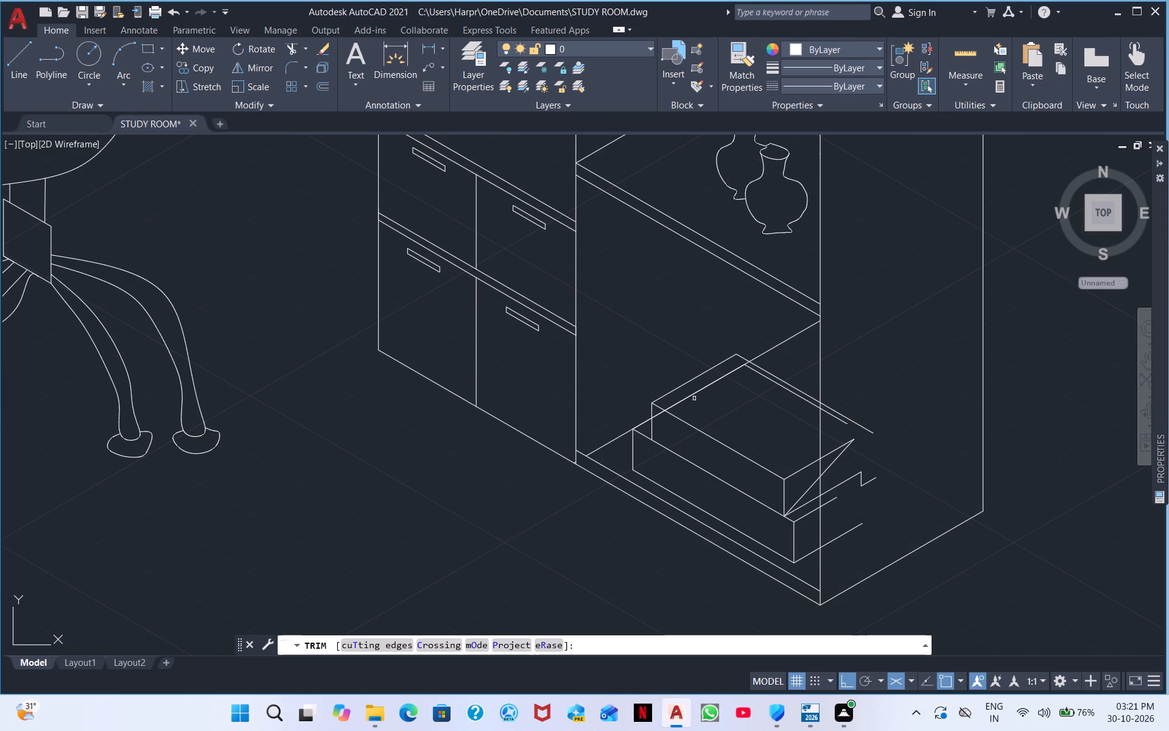
pyautogui.scroll(2, 745, 404)
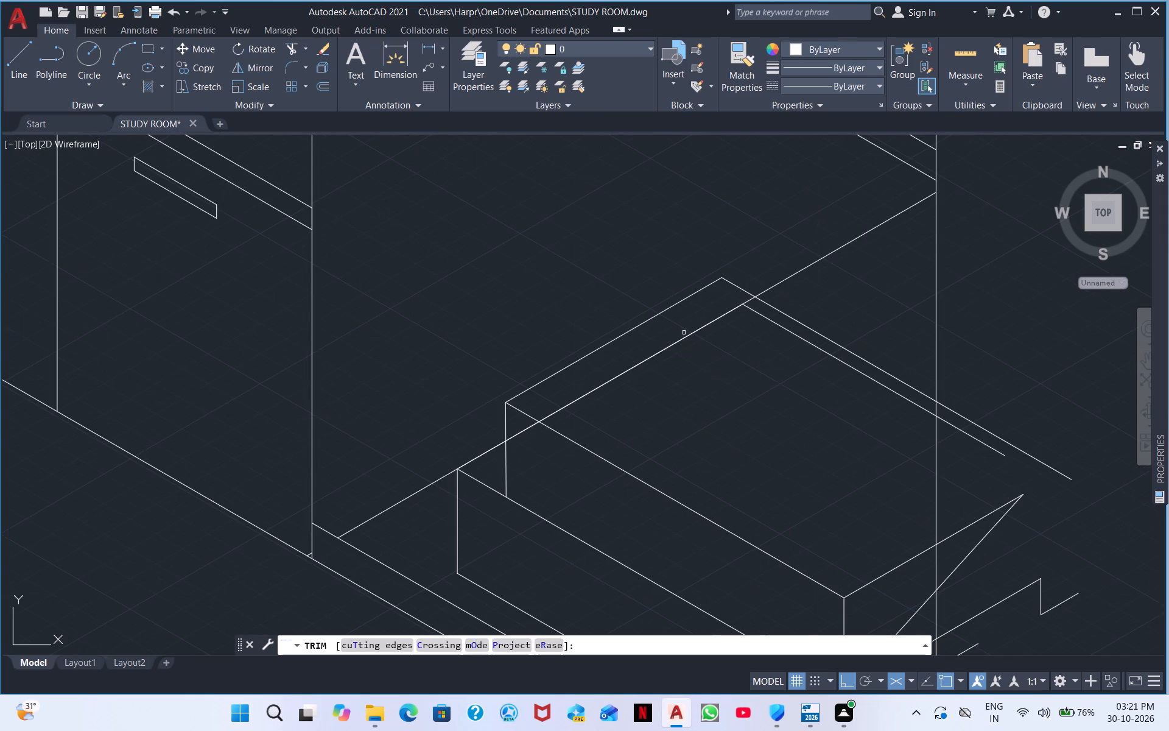
pyautogui.moveTo(607, 374); pyautogui.dragTo(619, 395)
pyautogui.moveTo(522, 426); pyautogui.dragTo(530, 448)
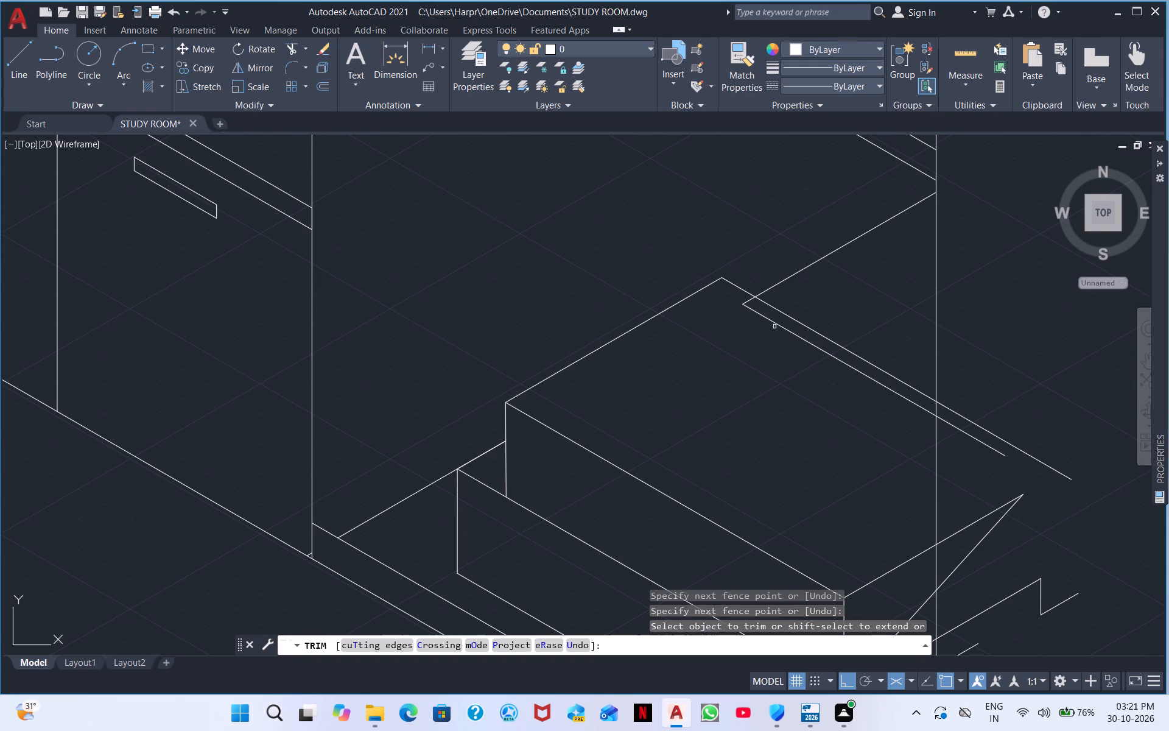
pyautogui.moveTo(779, 322); pyautogui.dragTo(771, 341)
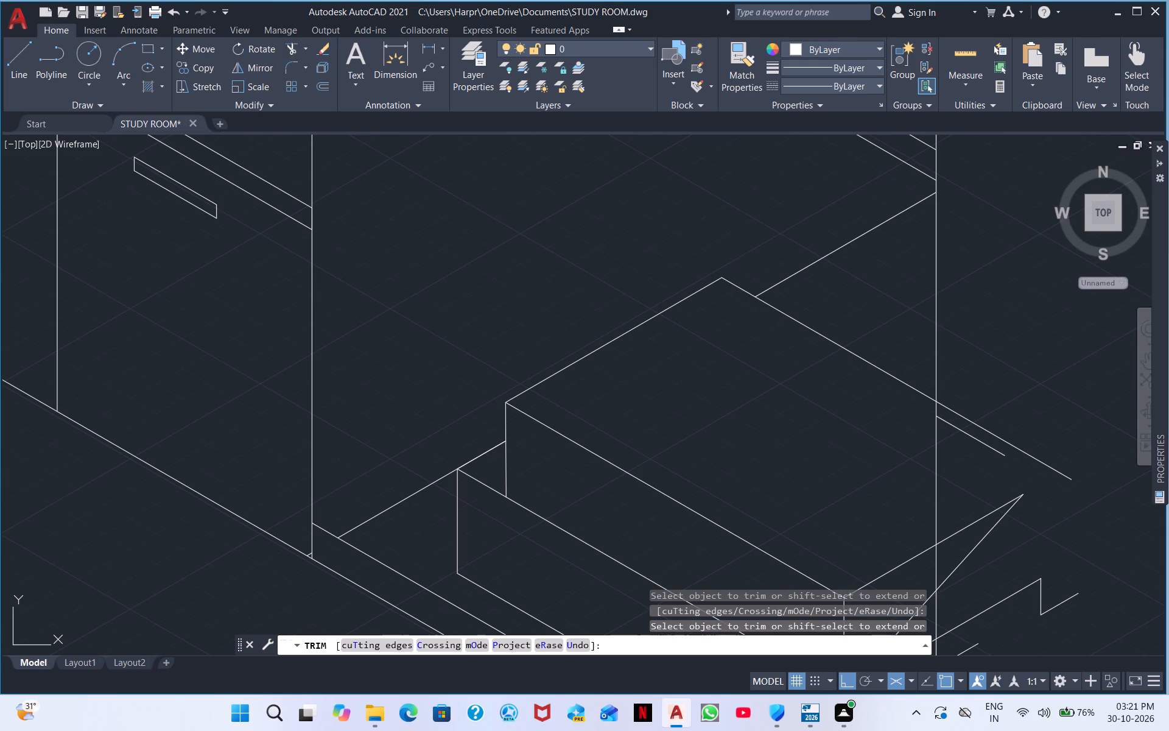
pyautogui.click(746, 303)
# Trim all box edges extending past the cabinet's vertical edge, and remove the diagonal and stray segments beside the upper box.
pyautogui.moveTo(983, 417); pyautogui.dragTo(989, 542)
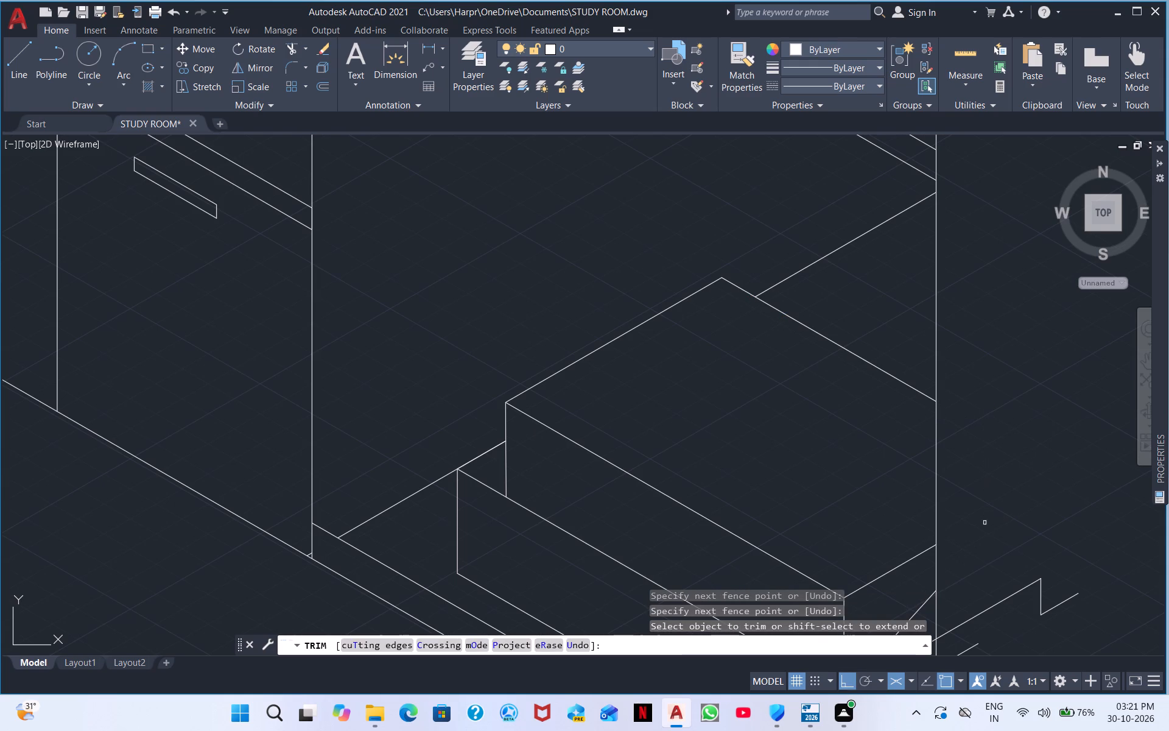
pyautogui.moveTo(1003, 534); pyautogui.dragTo(1011, 322, button='middle')
pyautogui.moveTo(996, 334); pyautogui.dragTo(1065, 415)
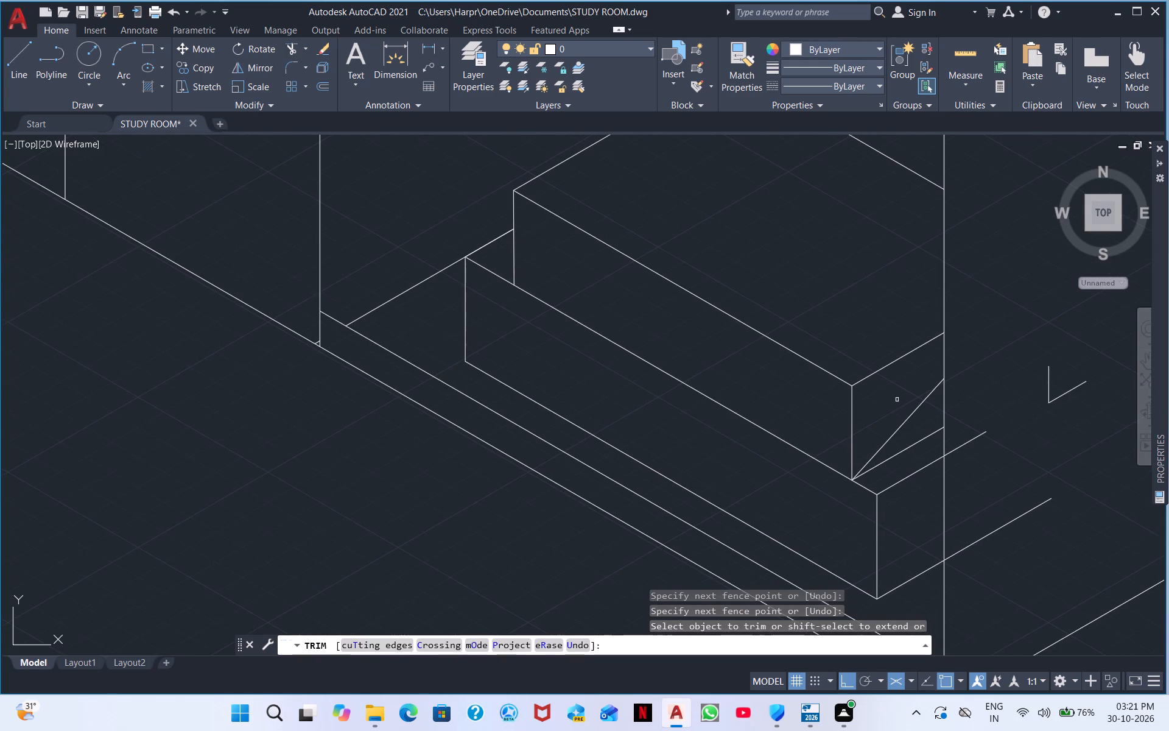
pyautogui.moveTo(907, 407); pyautogui.dragTo(917, 418)
pyautogui.click(917, 418)
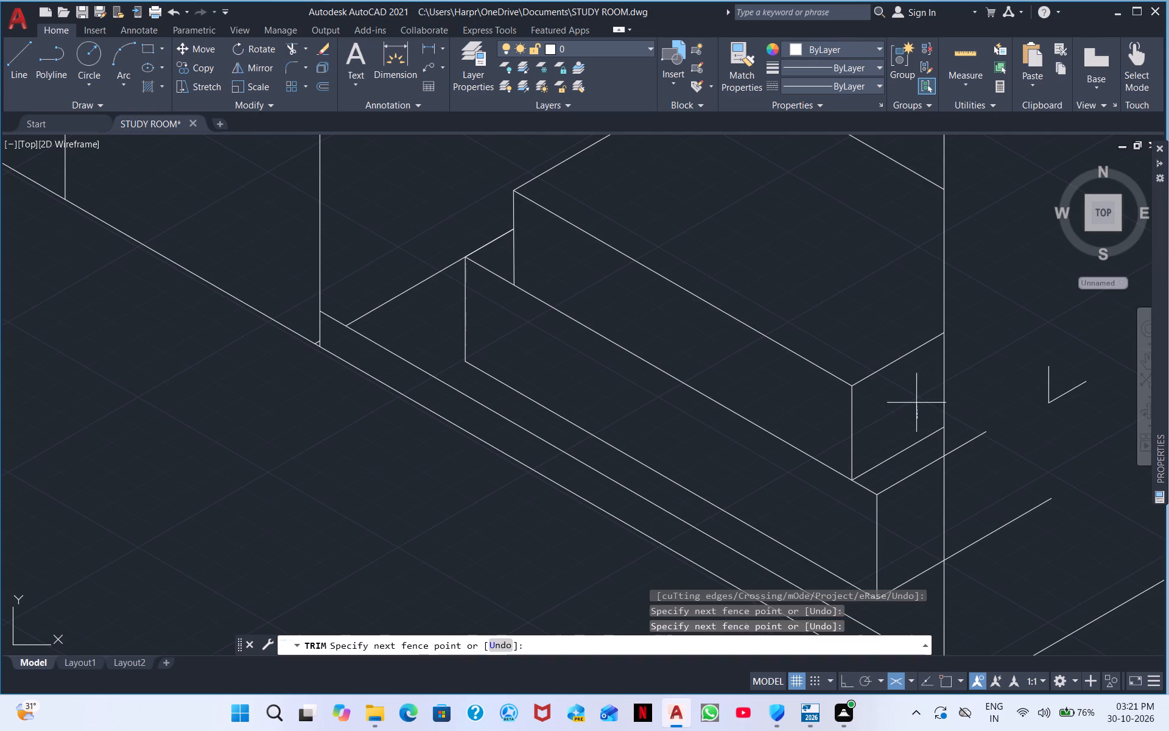
pyautogui.click(916, 403)
pyautogui.moveTo(1056, 396); pyautogui.dragTo(1047, 401)
pyautogui.moveTo(1039, 390); pyautogui.dragTo(1061, 390)
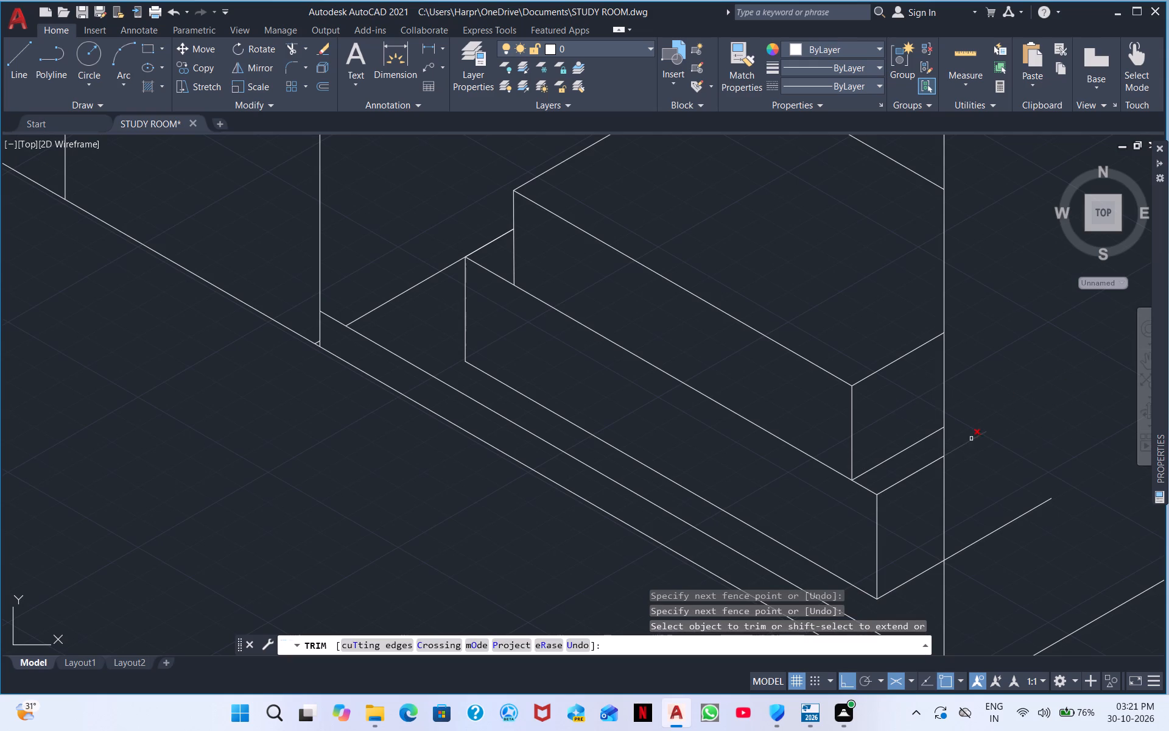
pyautogui.moveTo(971, 439); pyautogui.dragTo(984, 507)
pyautogui.moveTo(991, 524); pyautogui.dragTo(1003, 559)
pyautogui.scroll(-2, 1019, 463)
pyautogui.middleClick(1031, 431)
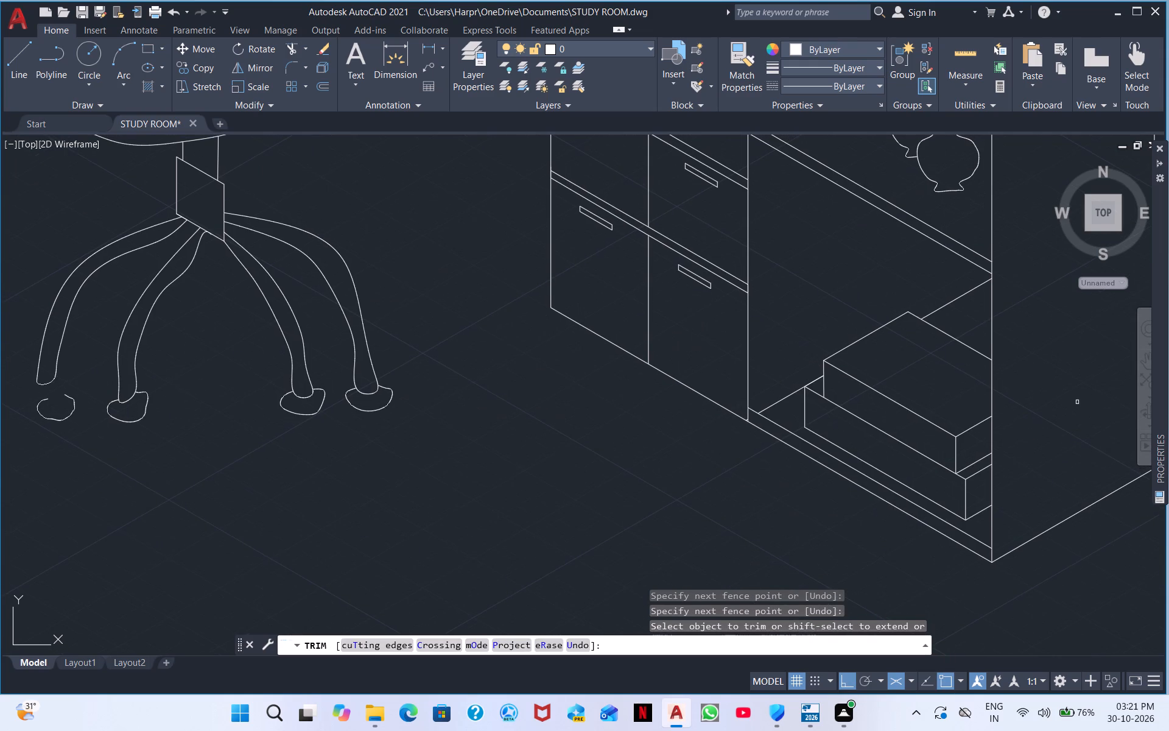
pyautogui.rightClick(1077, 401)
pyautogui.click(1088, 408)
# Draw two closely spaced receding lines below the top edge of the upper box's end face, joined by a short segment at the cabinet's vertical edge.
pyautogui.scroll(3, 1002, 423)
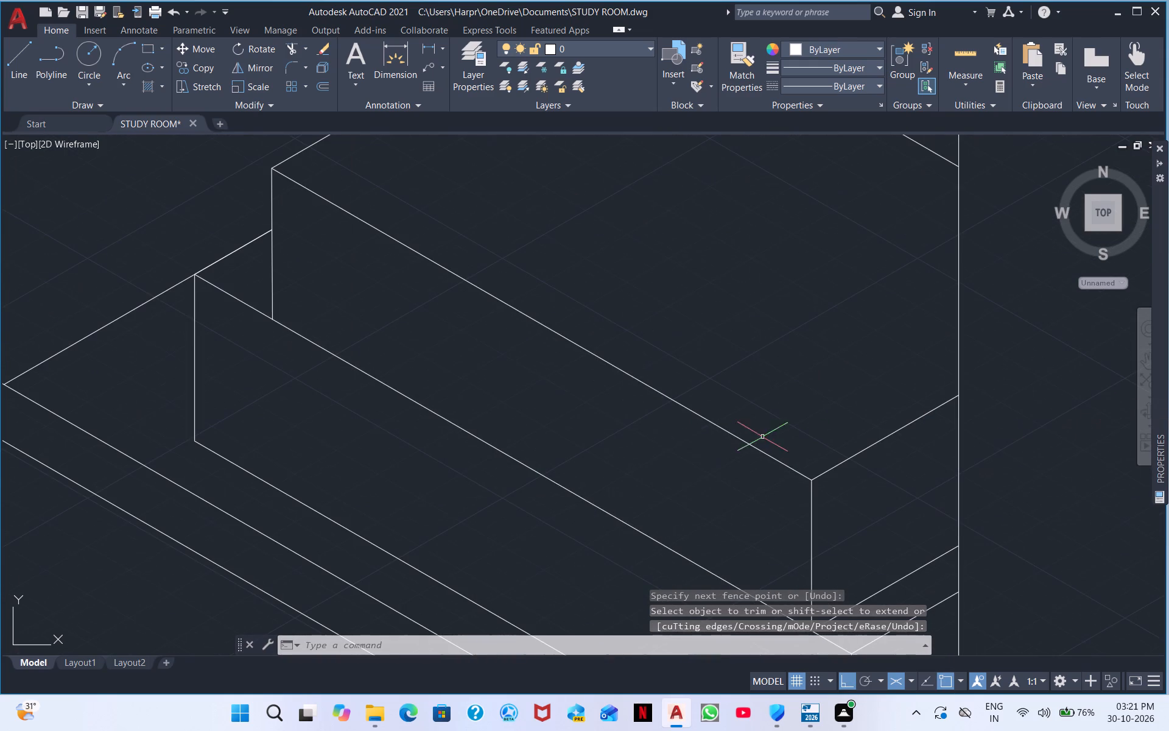
pyautogui.click(16, 54)
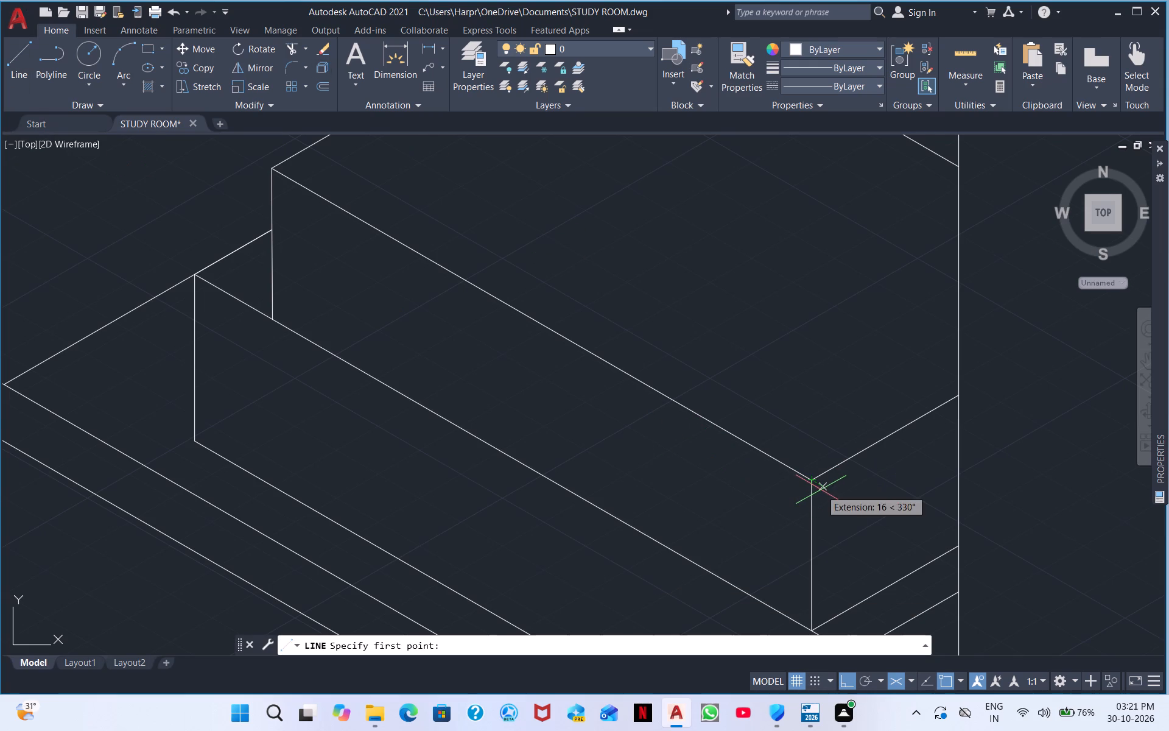
pyautogui.click(815, 494)
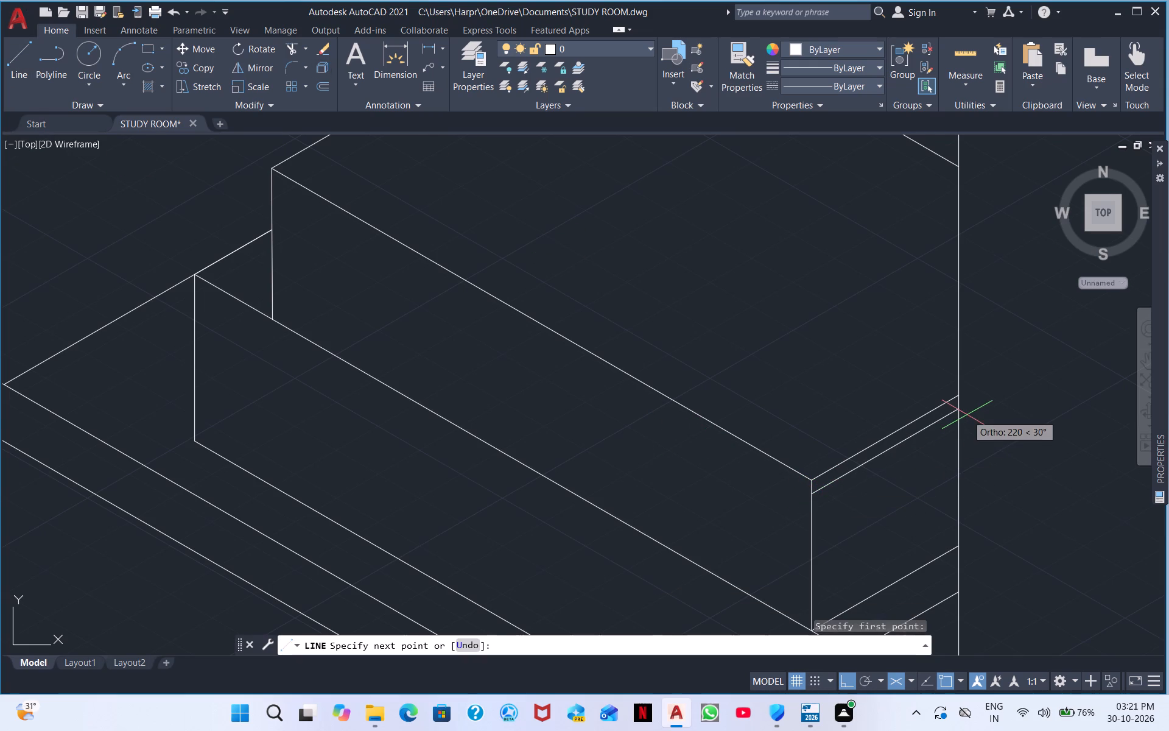
pyautogui.click(967, 415)
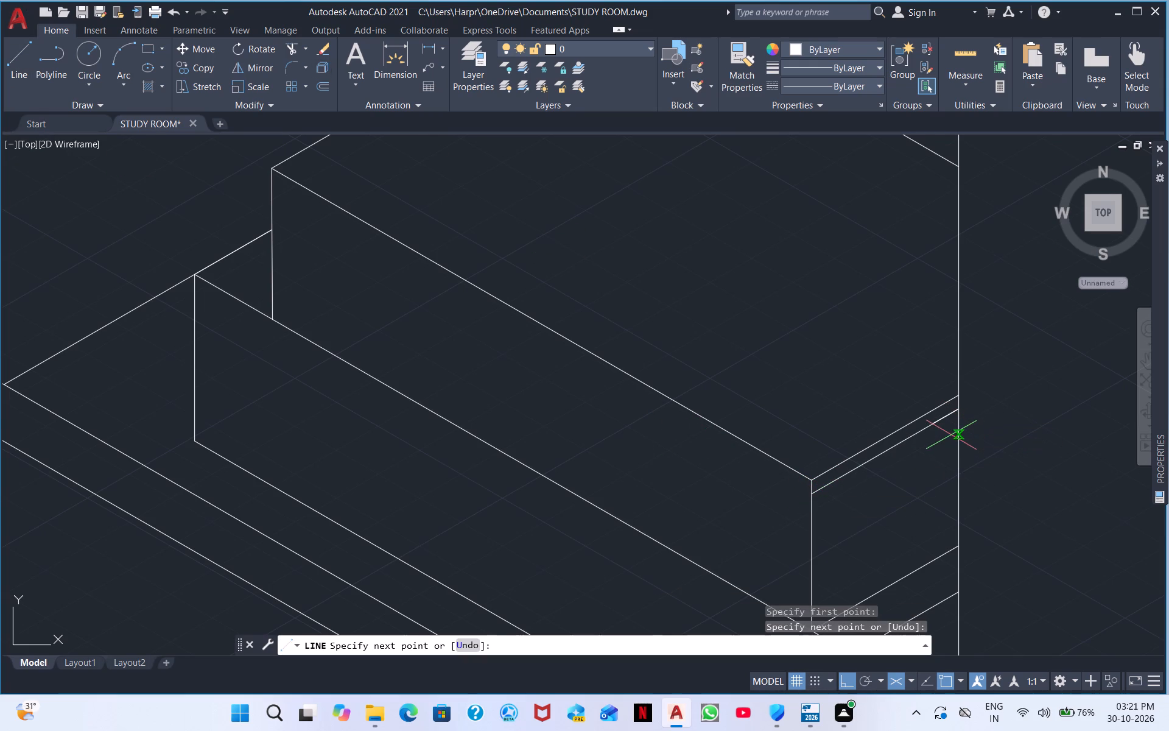
pyautogui.click(955, 427)
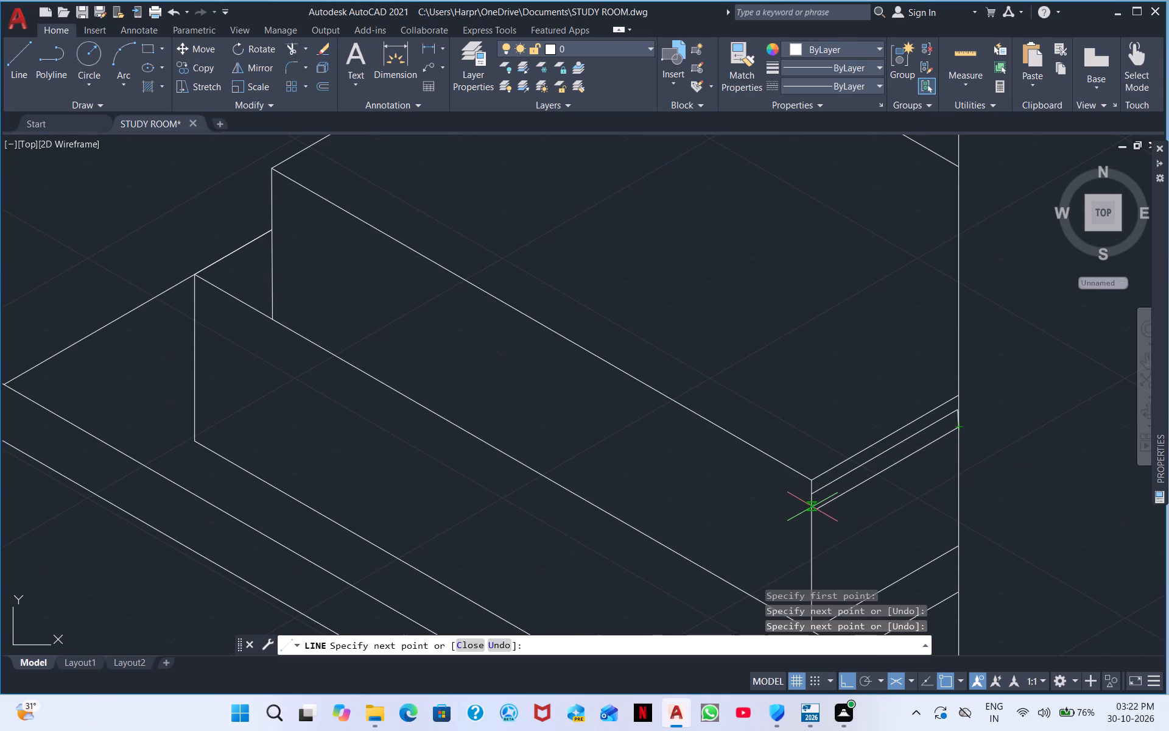
pyautogui.click(812, 507)
pyautogui.click(818, 521)
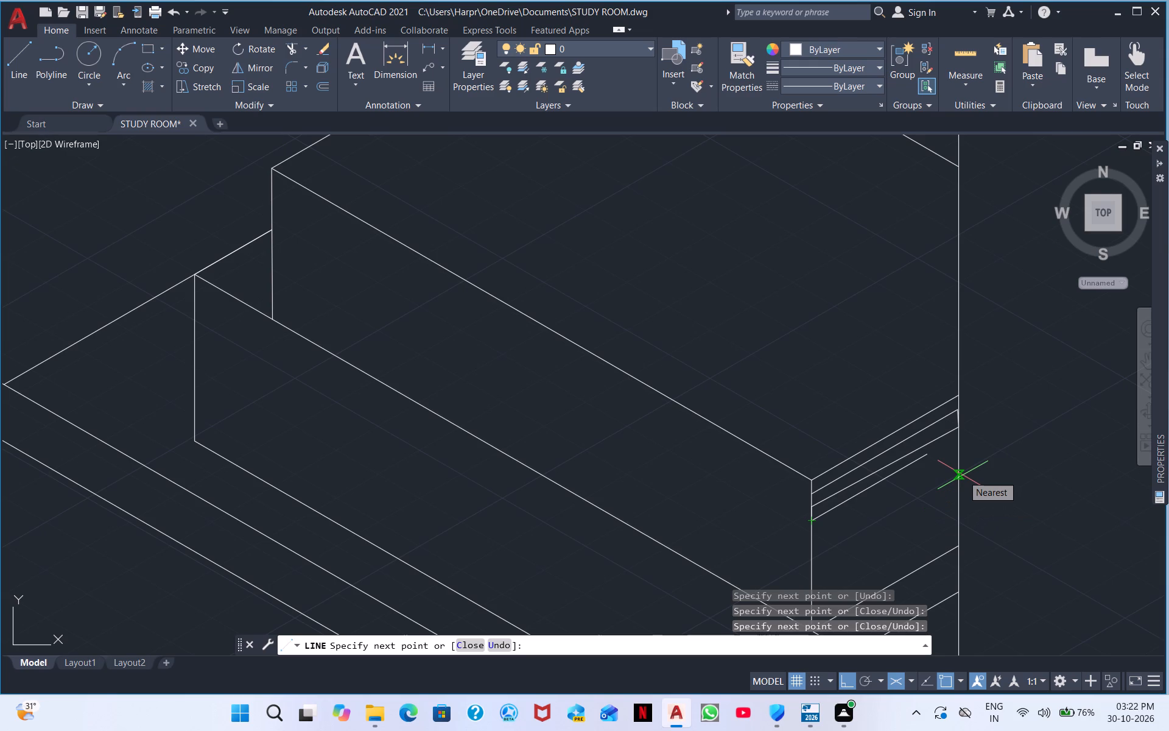
pyautogui.press('Escape')
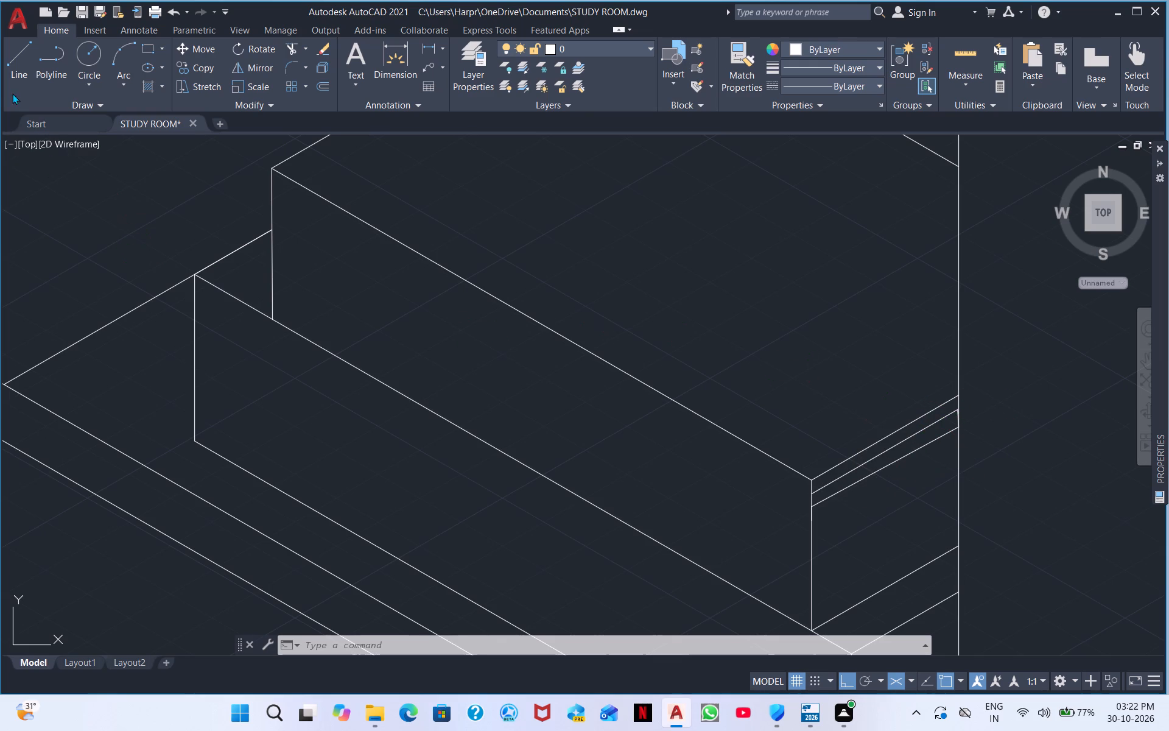
# Draw a third receding 30° line on the upper box's end face, from its front vertical edge past the cabinet's vertical edge.
pyautogui.click(3, 65)
pyautogui.click(18, 57)
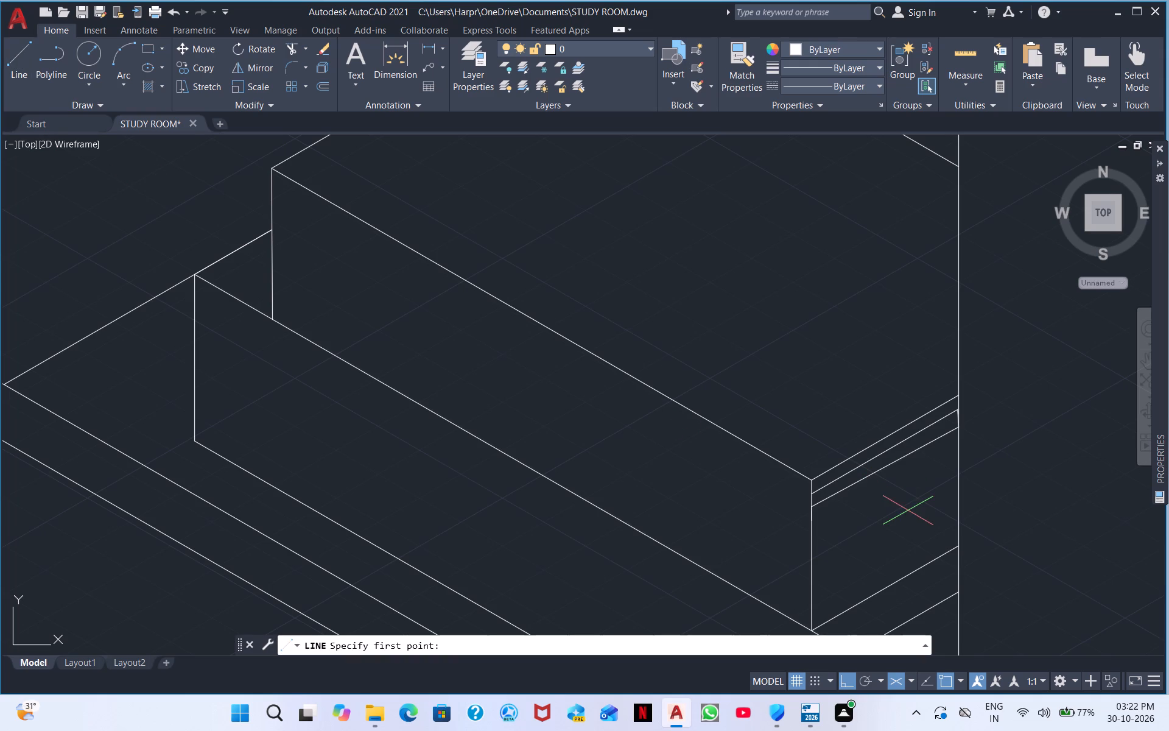
pyautogui.moveTo(941, 585); pyautogui.dragTo(855, 494, button='middle')
pyautogui.scroll(1, 796, 476)
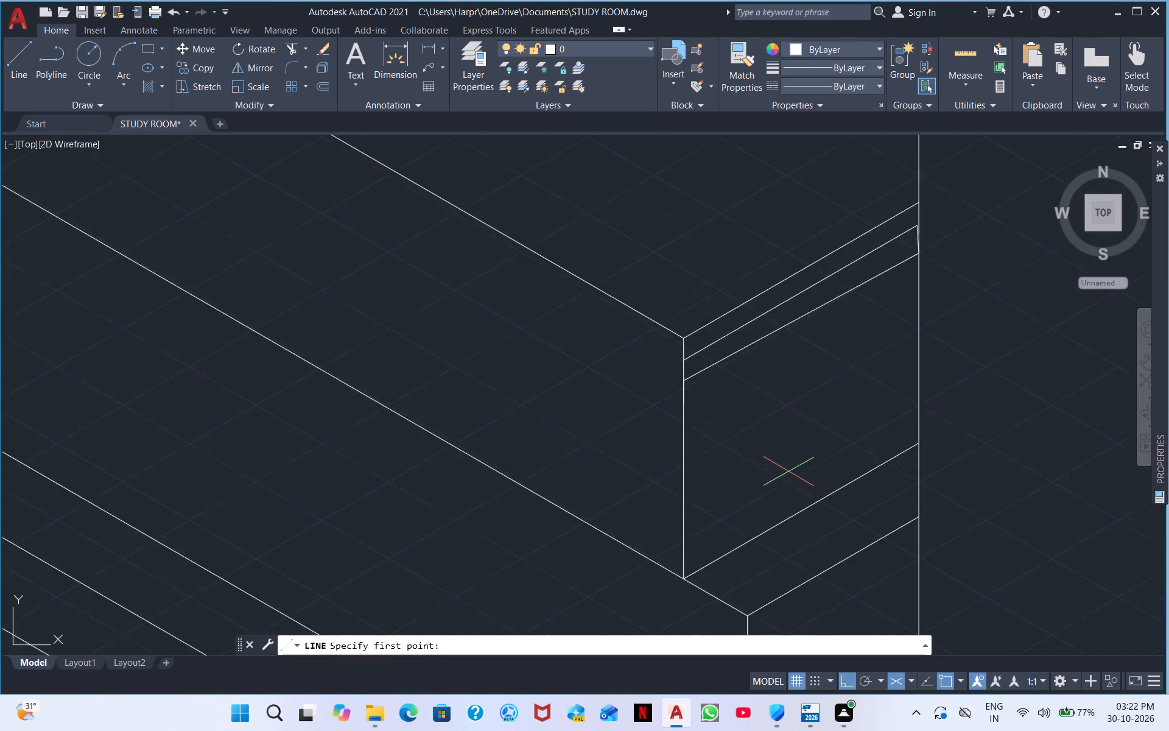
pyautogui.scroll(1, 788, 471)
pyautogui.click(628, 369)
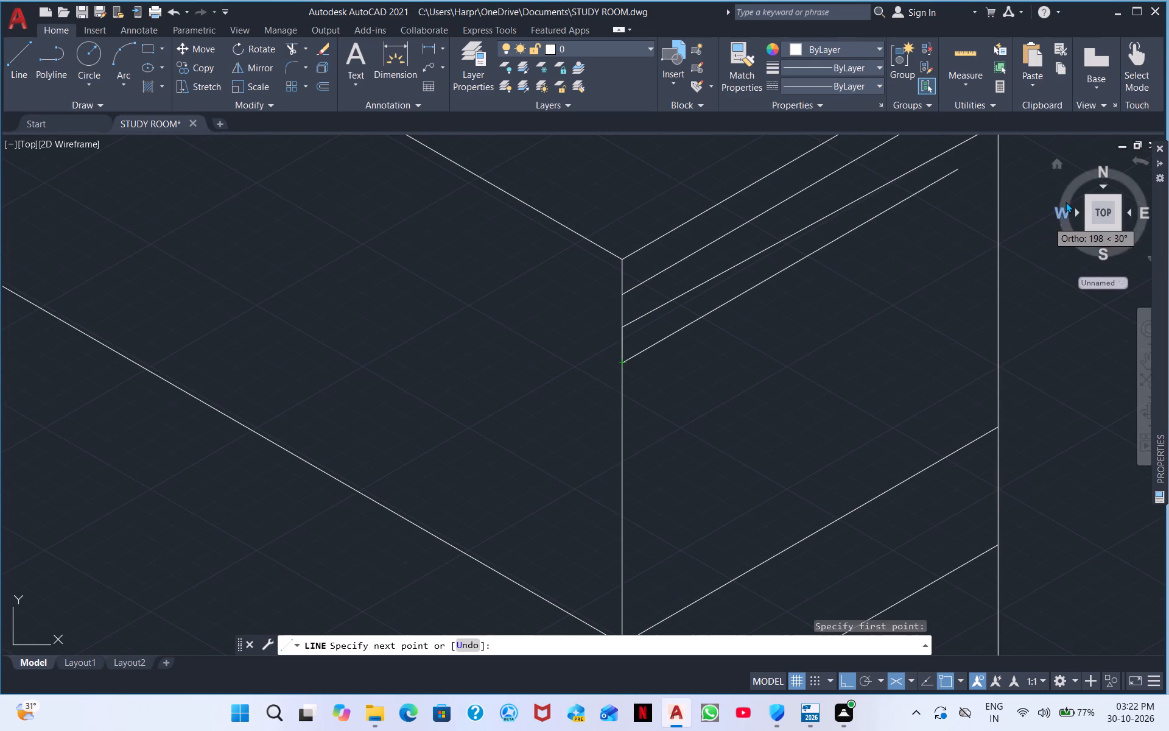
pyautogui.moveTo(1069, 196); pyautogui.dragTo(710, 385, button='middle')
pyautogui.click(891, 314)
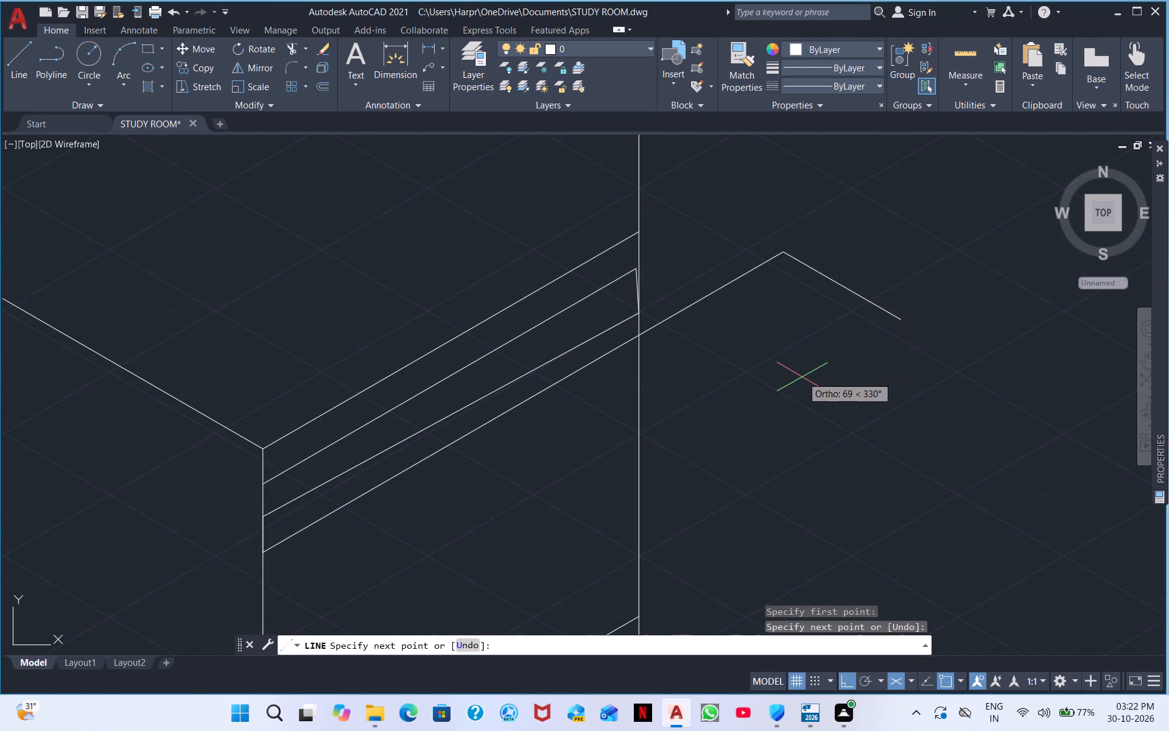
pyautogui.rightClick(802, 377)
pyautogui.click(837, 383)
pyautogui.moveTo(507, 475); pyautogui.dragTo(701, 319, button='middle')
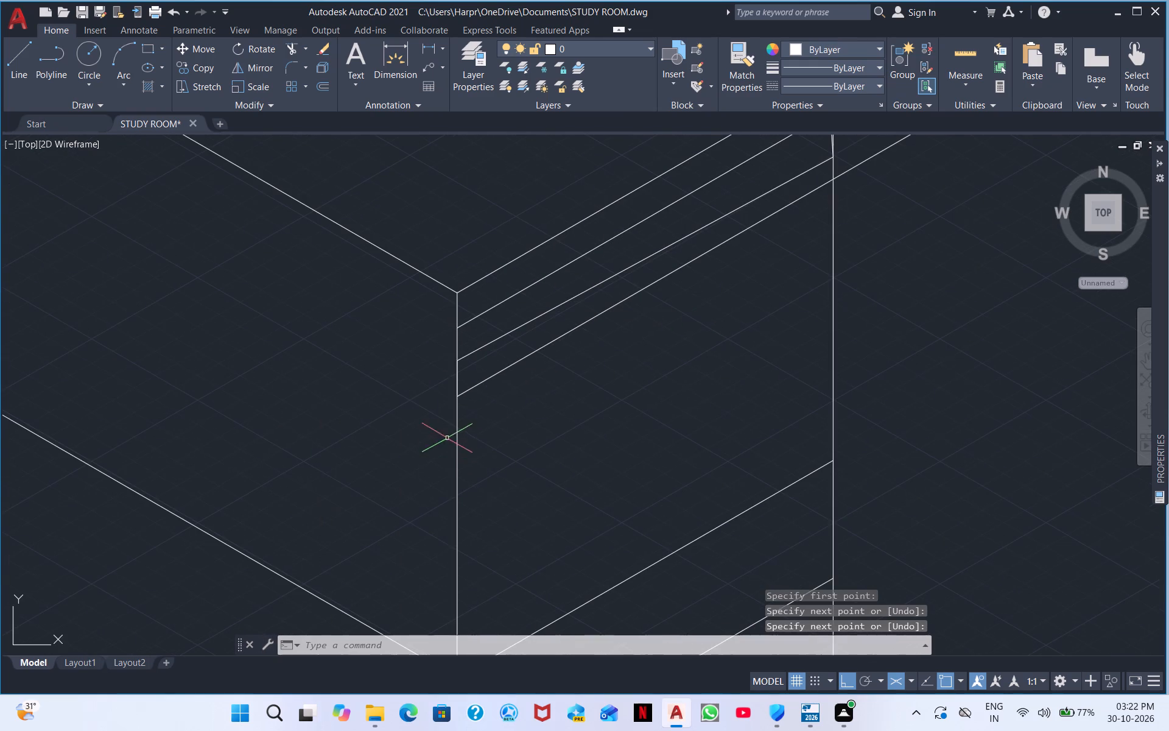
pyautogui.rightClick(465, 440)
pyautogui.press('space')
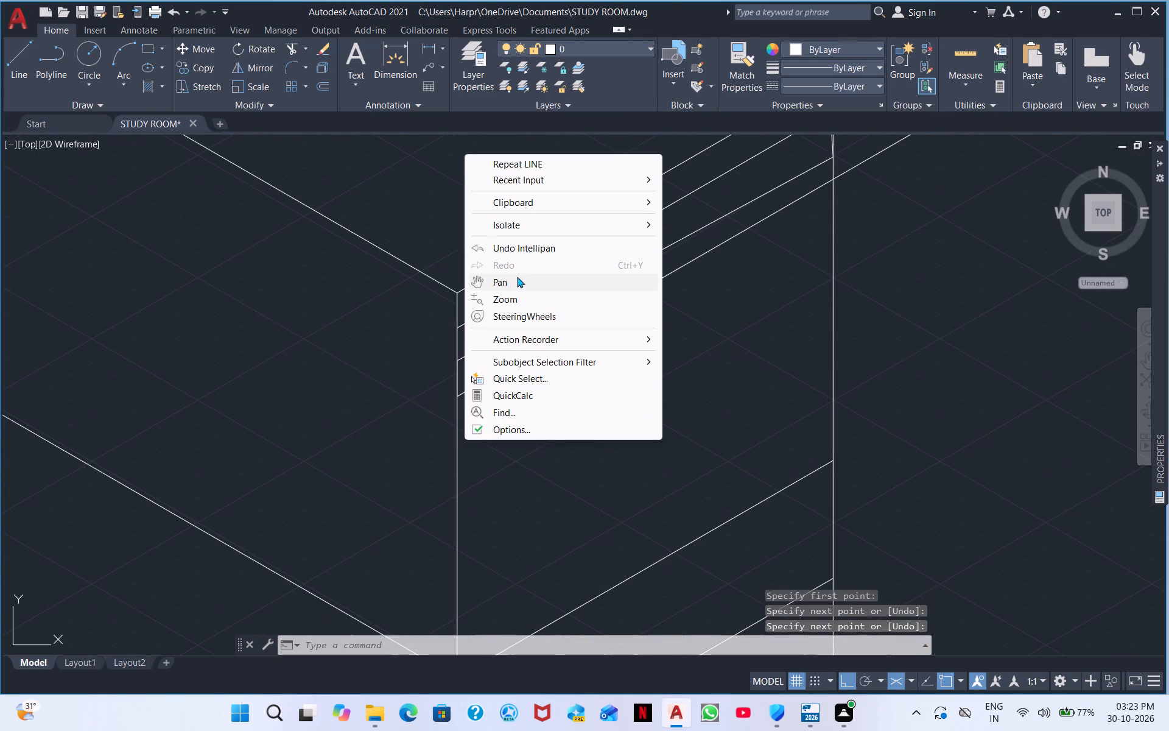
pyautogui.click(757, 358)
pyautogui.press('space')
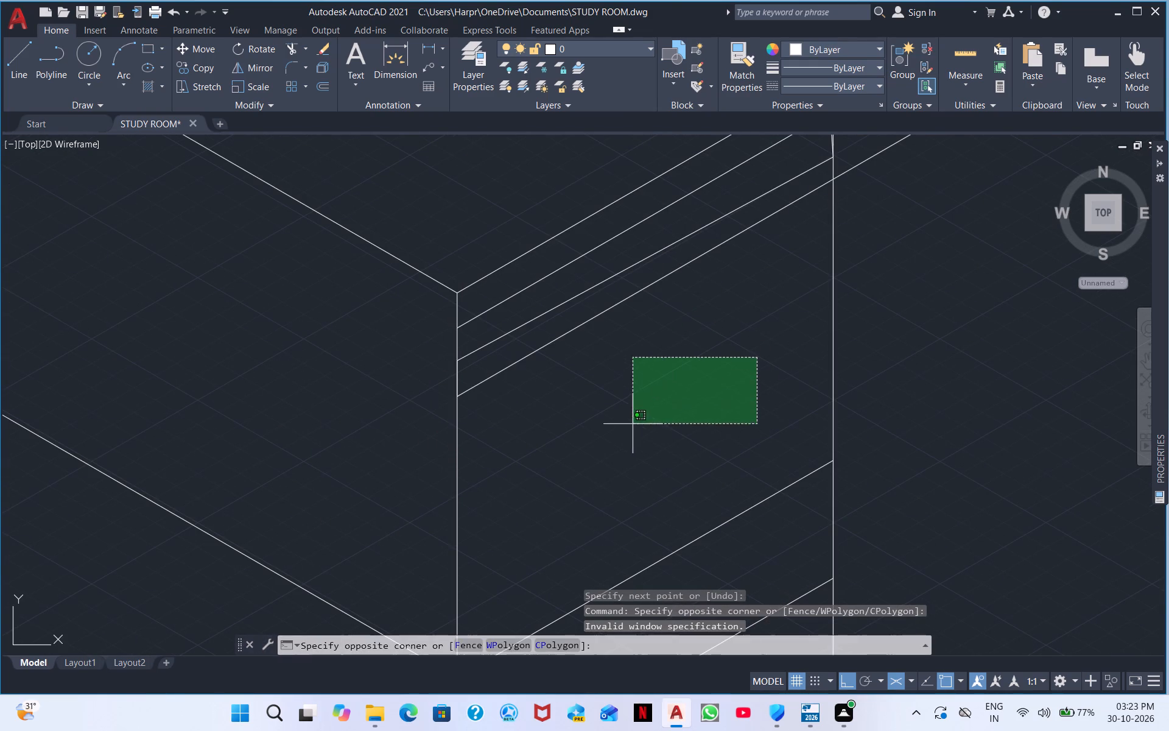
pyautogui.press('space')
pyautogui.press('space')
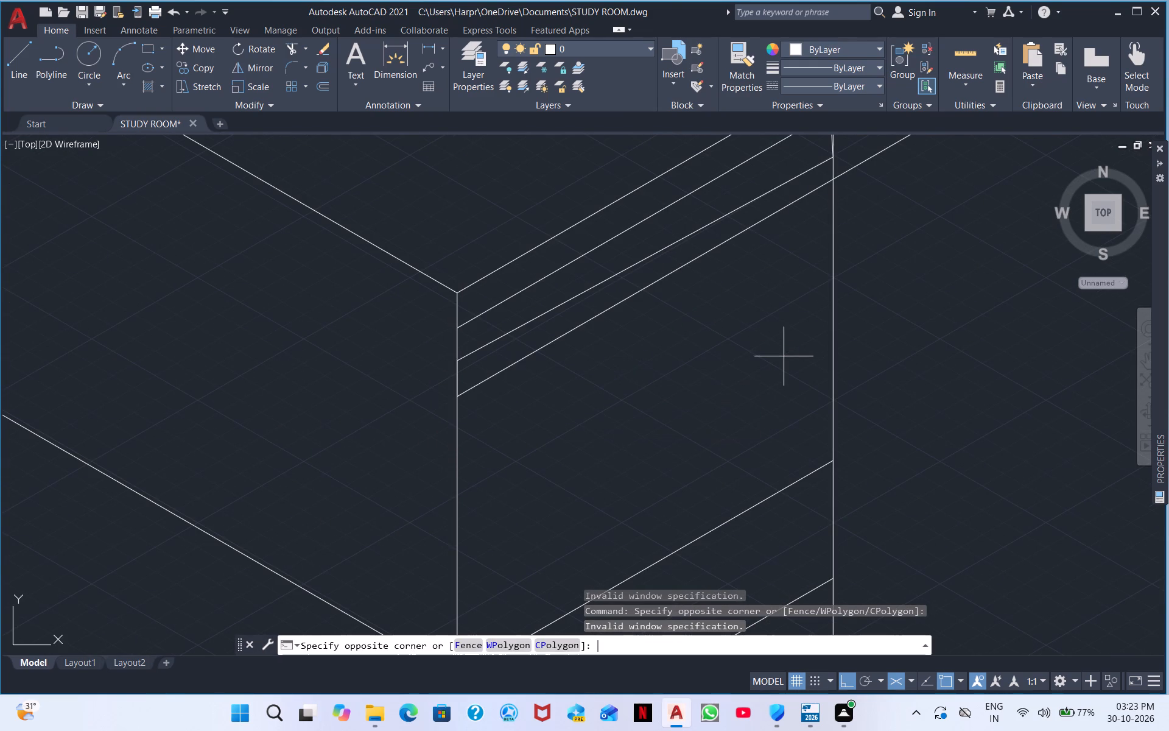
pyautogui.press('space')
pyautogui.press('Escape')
# Draw two more parallel 30° lines below the third on the upper box's end face, running past the cabinet's vertical edge.
pyautogui.press('space')
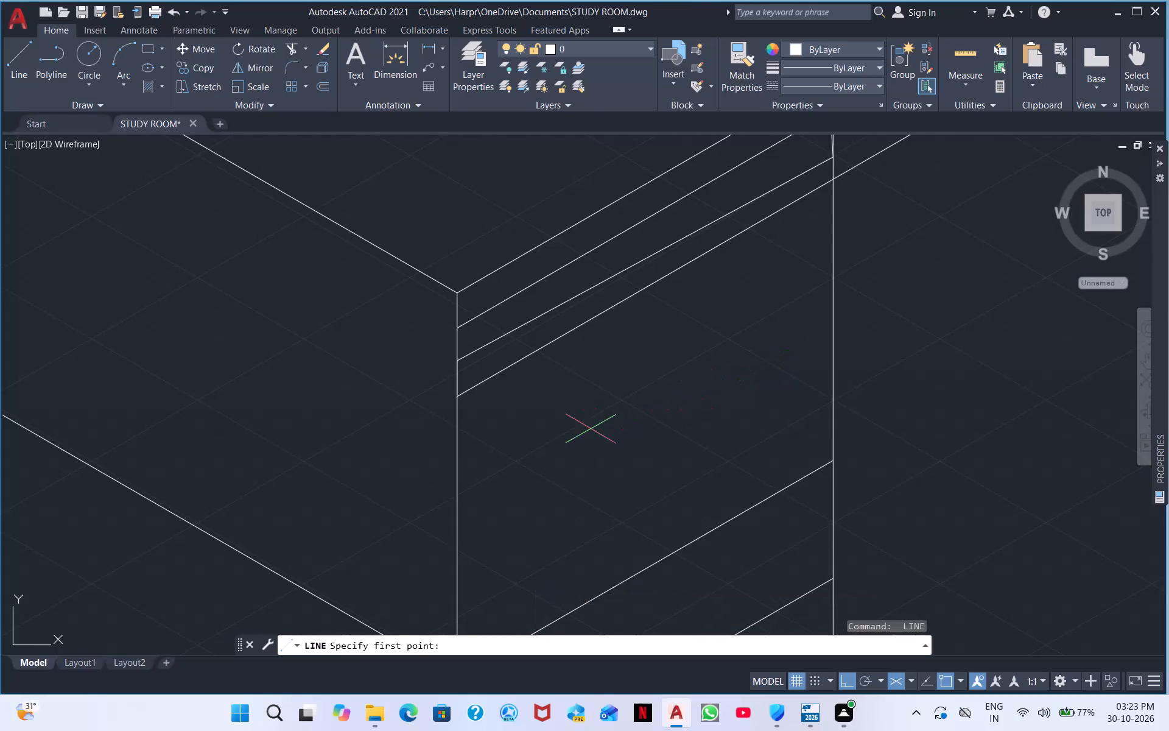
pyautogui.click(459, 441)
pyautogui.click(987, 202)
pyautogui.press('space')
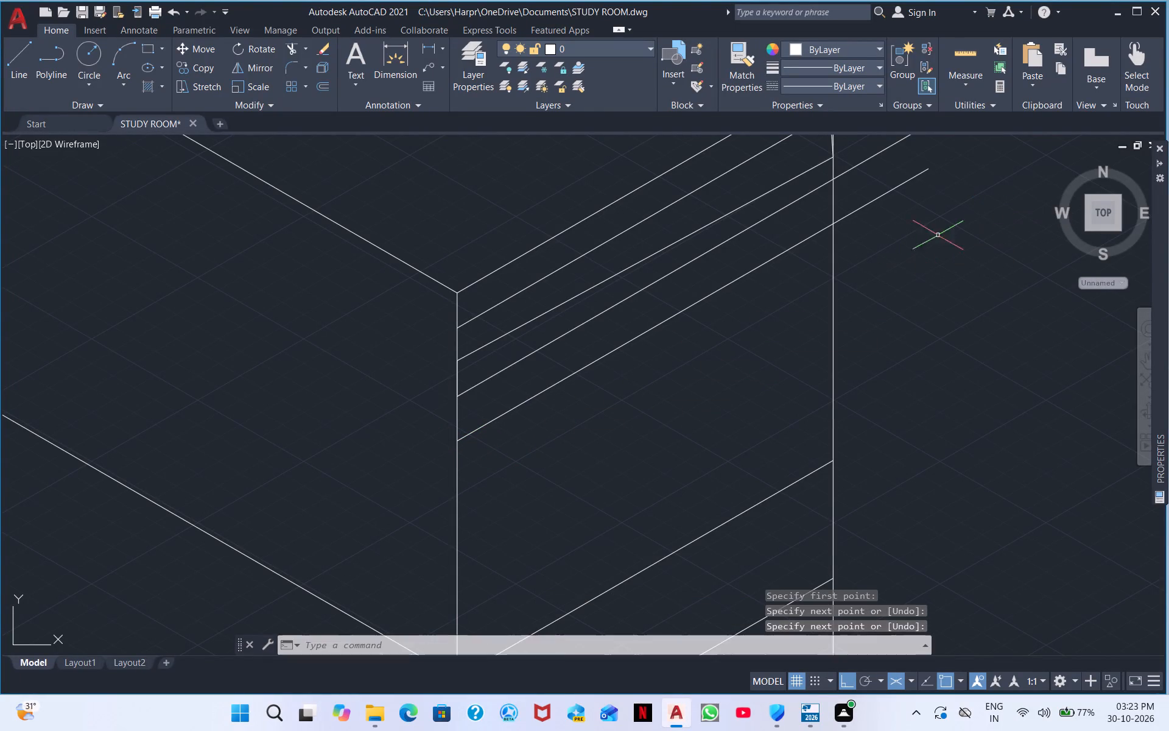
pyautogui.press('space')
pyautogui.click(458, 476)
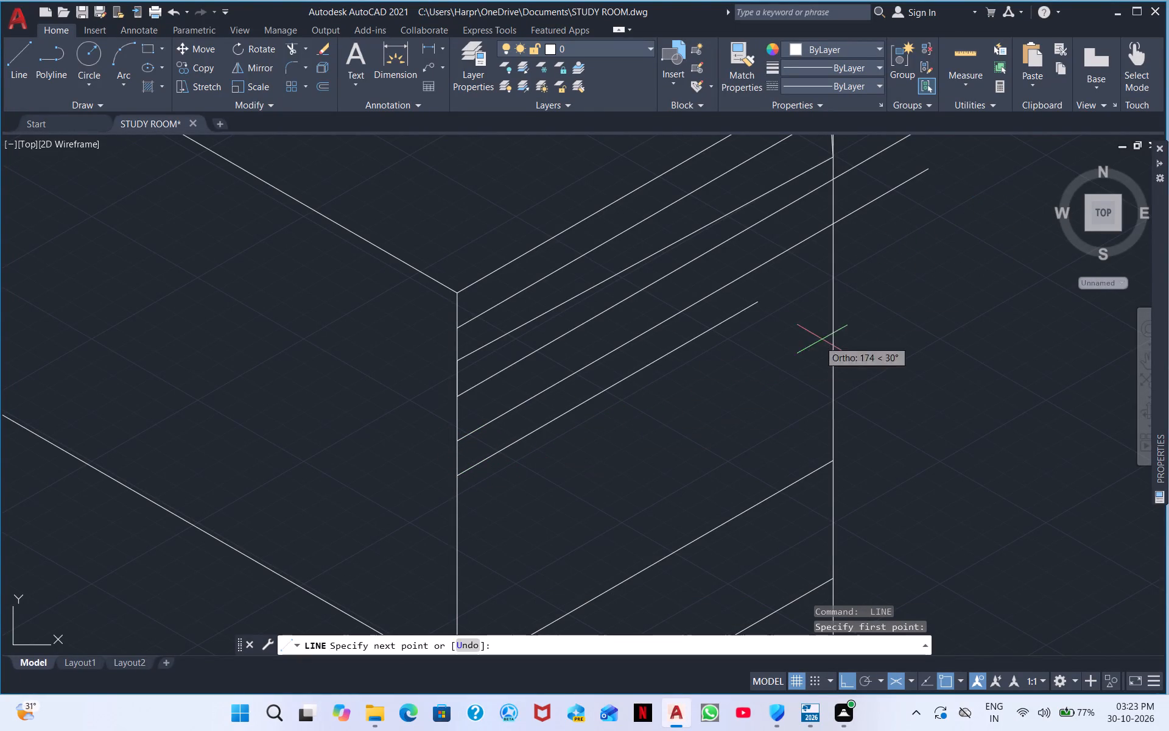
pyautogui.click(969, 236)
pyautogui.press('space')
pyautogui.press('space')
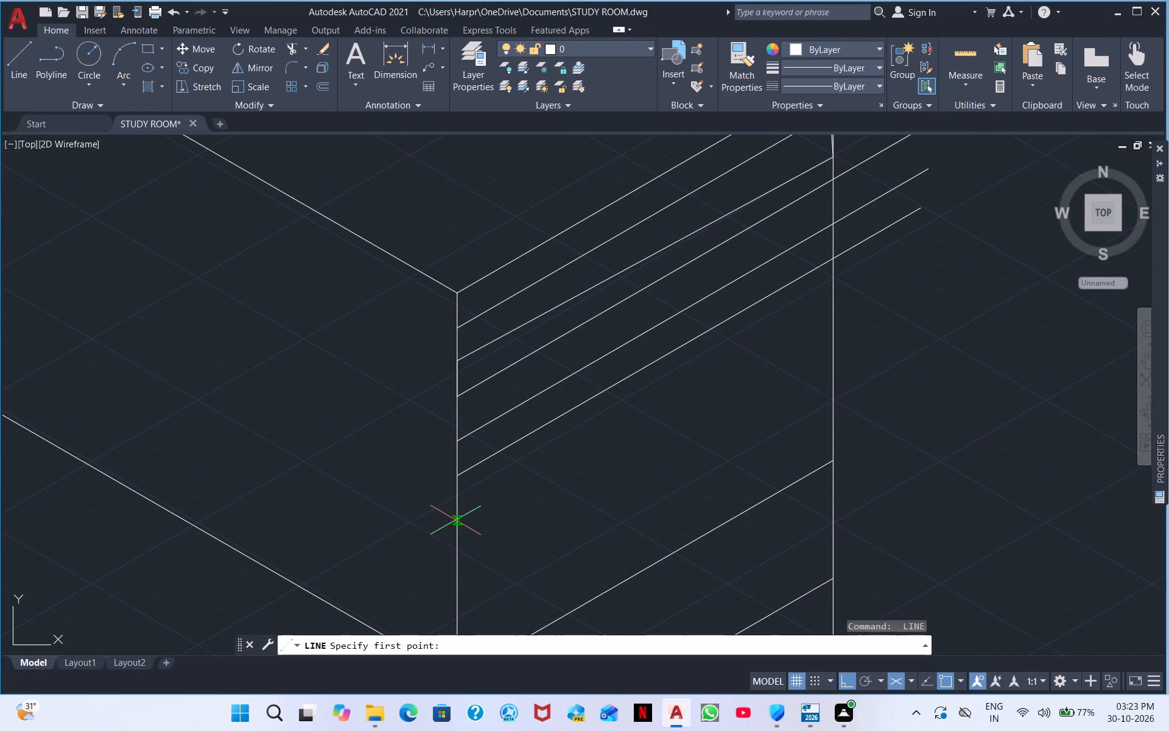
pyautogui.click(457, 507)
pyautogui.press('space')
# Draw another two spaced 30° lines below the five on the upper box's end face, extending past the cabinet's vertical edge.
pyautogui.press('space')
pyautogui.click(463, 514)
pyautogui.click(1006, 261)
pyautogui.press('space')
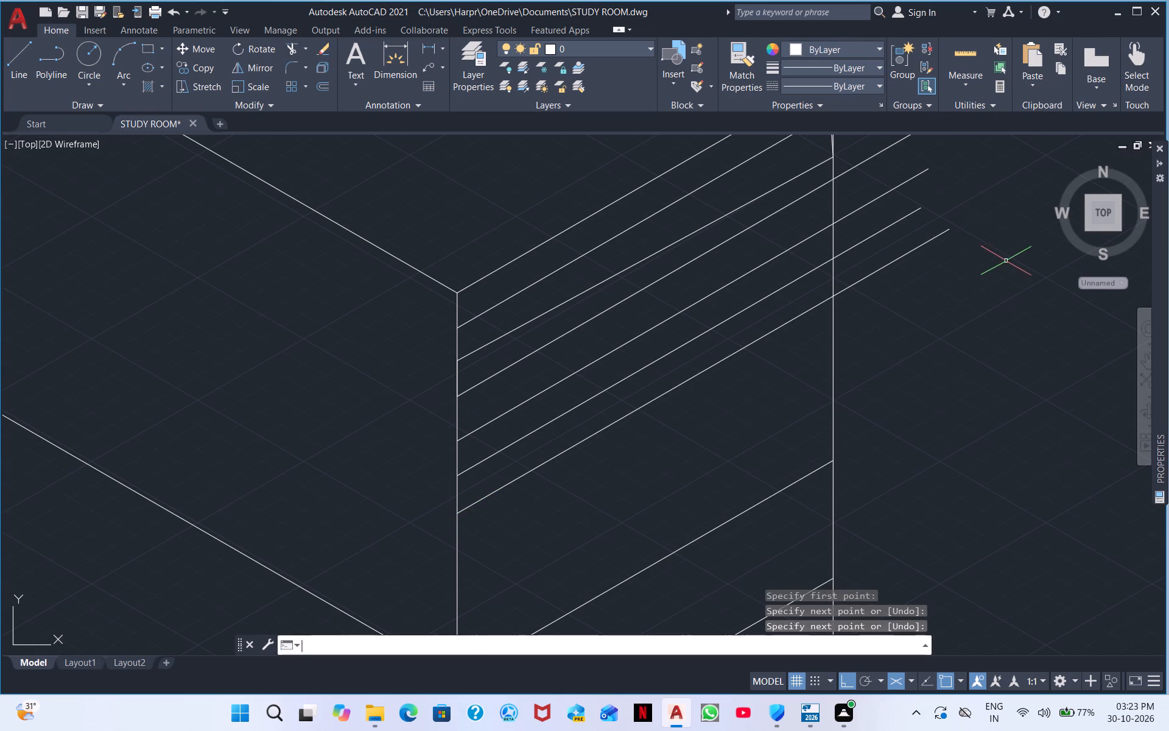
pyautogui.press('space')
pyautogui.click(460, 562)
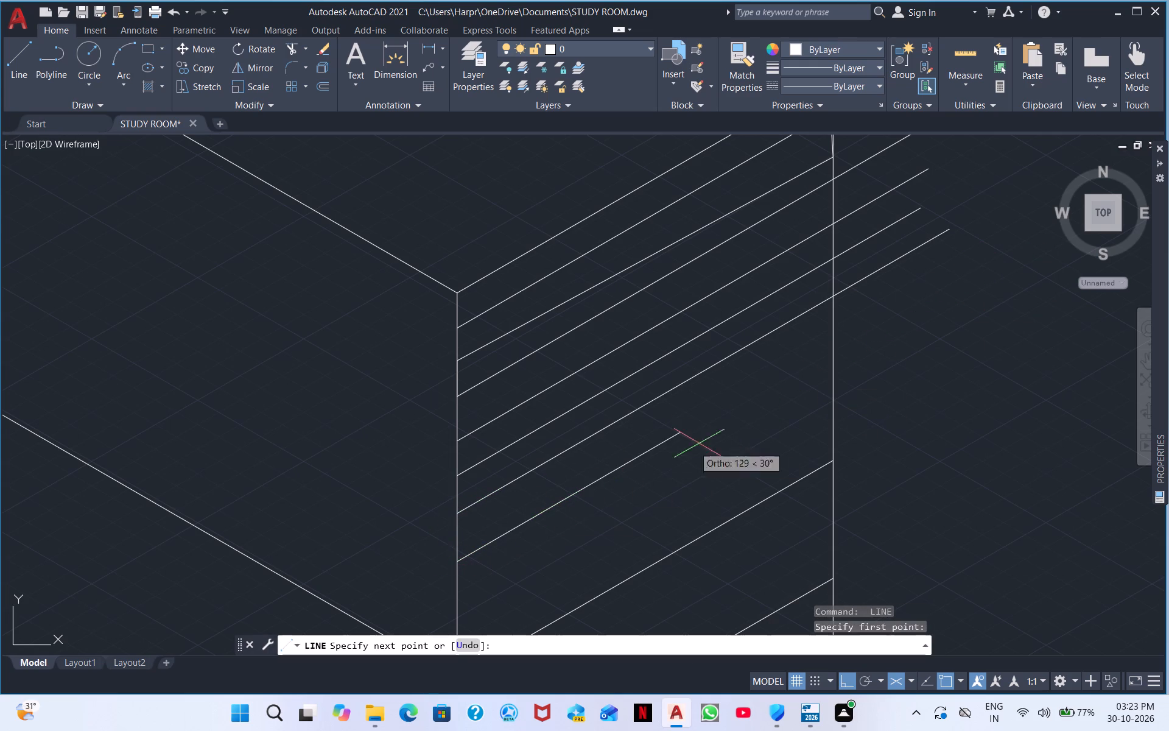
pyautogui.click(992, 284)
pyautogui.press('space')
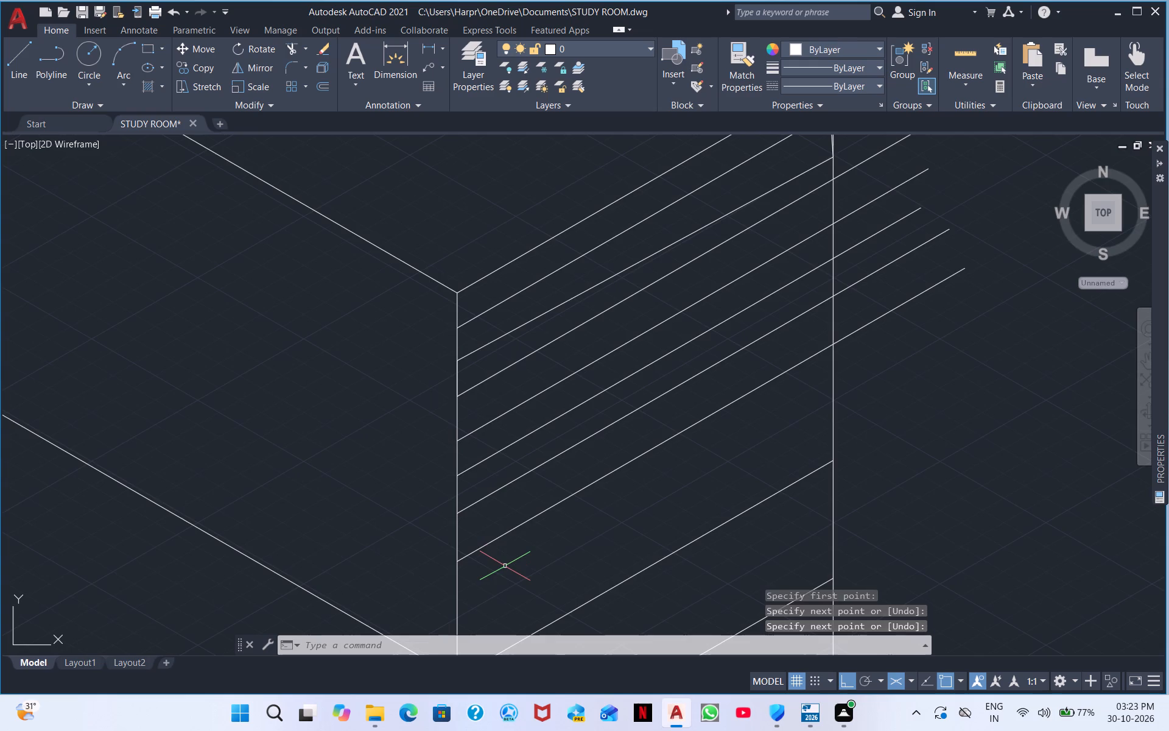
pyautogui.moveTo(498, 567); pyautogui.dragTo(539, 407, button='middle')
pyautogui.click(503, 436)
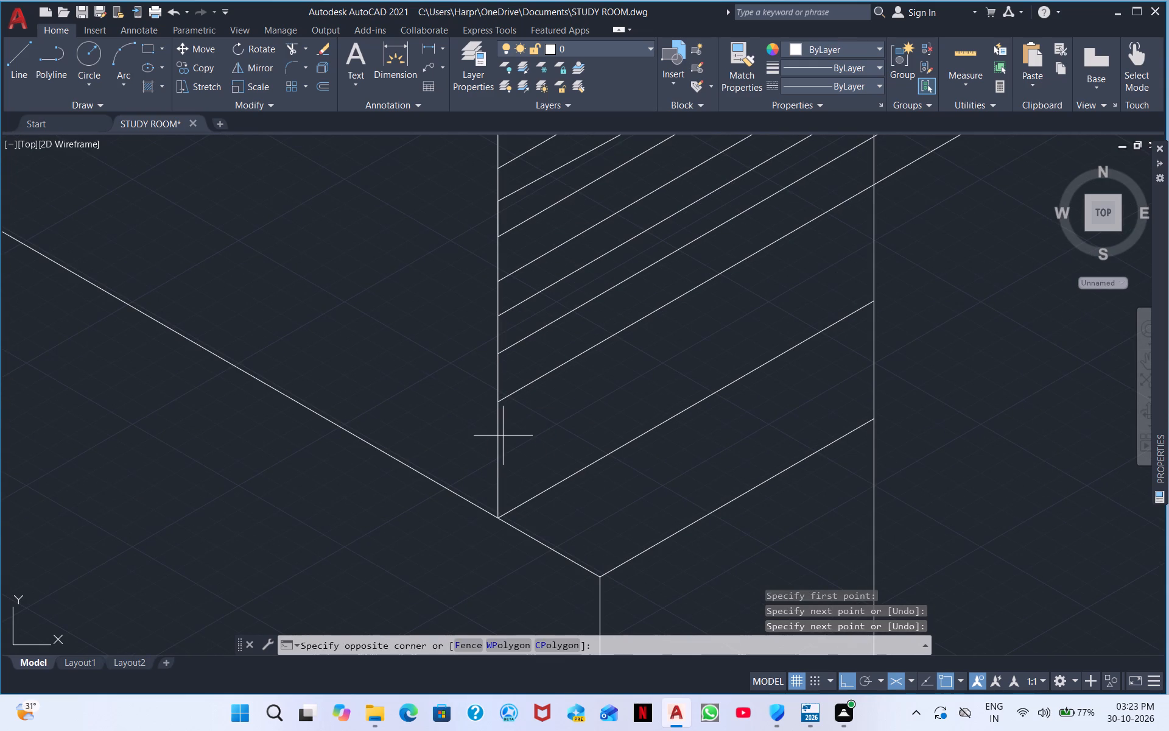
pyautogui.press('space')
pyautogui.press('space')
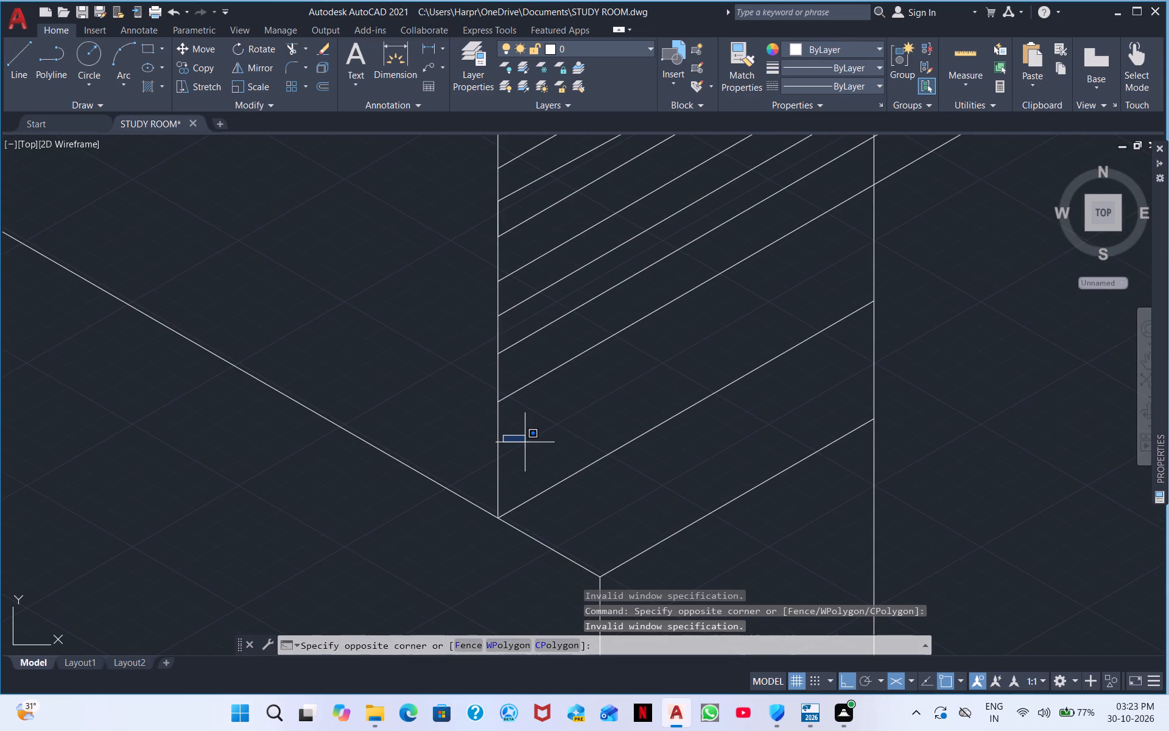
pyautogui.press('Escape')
# Draw one 30° line between the lowest detail line and the bottom edge of the upper box's end face, past the cabinet edge.
pyautogui.press('space')
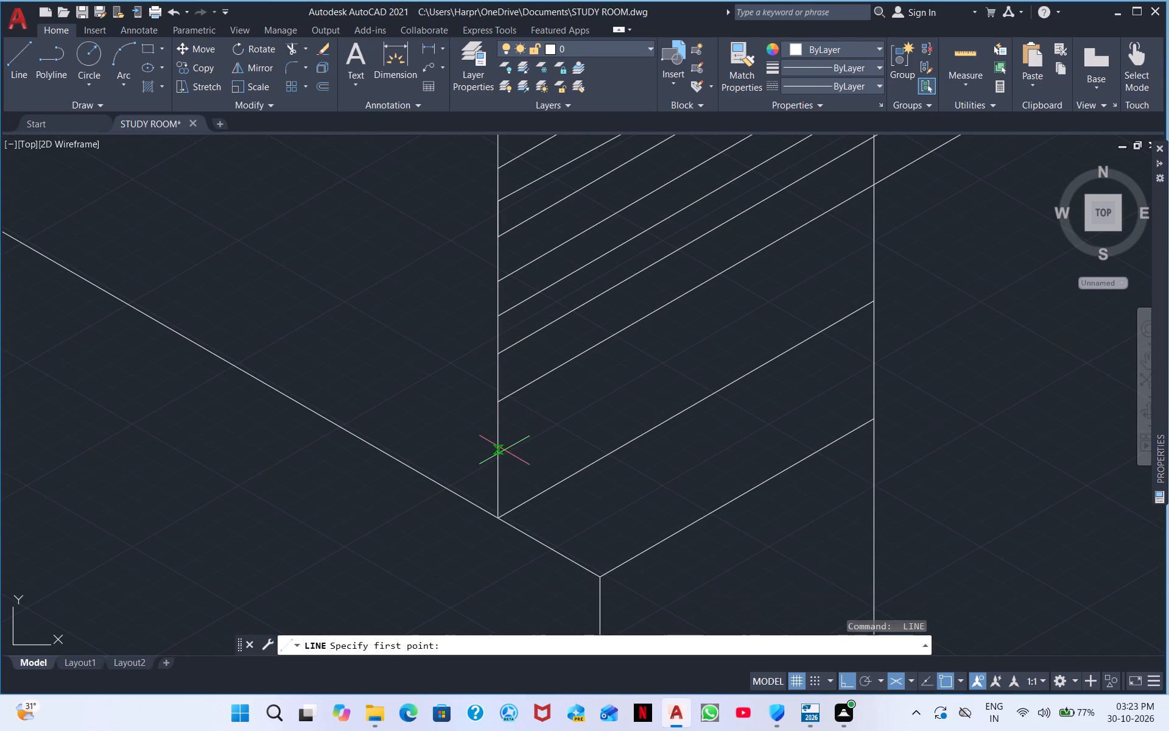
pyautogui.click(504, 450)
pyautogui.click(1024, 156)
pyautogui.press('space')
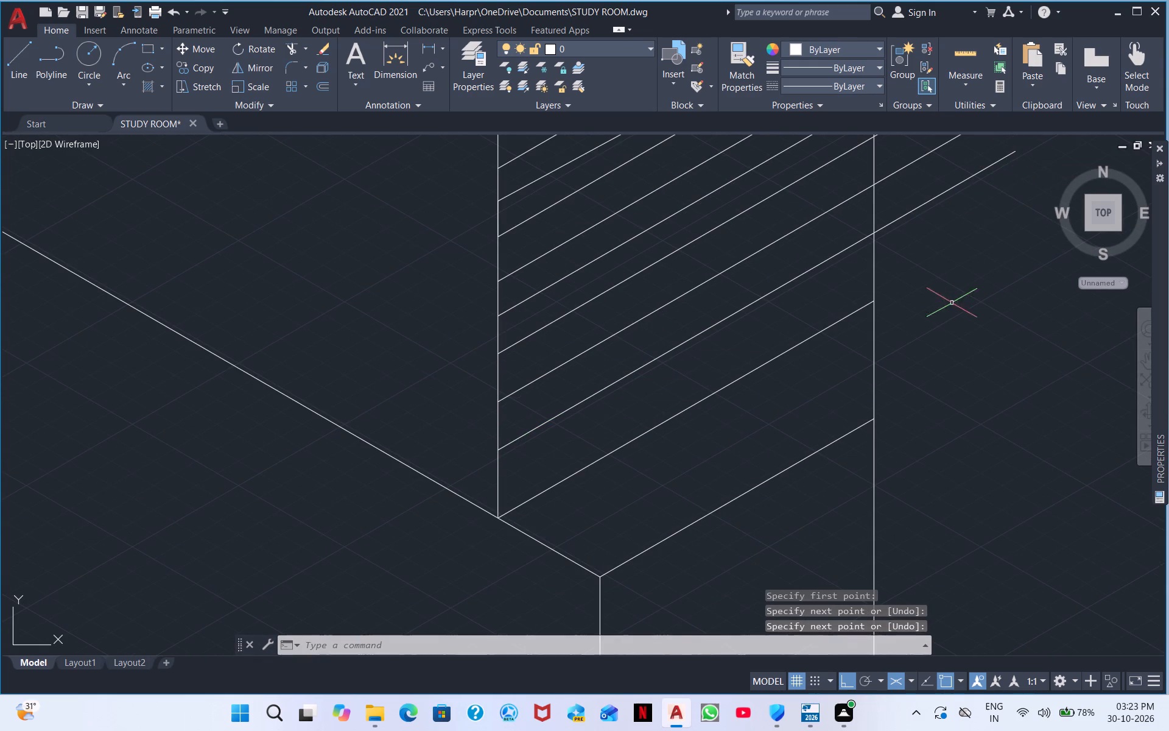
# Draw two spaced 30° lines below the top edge of the lower box's end face, from its front vertical edge past the cabinet edge.
pyautogui.moveTo(950, 319); pyautogui.dragTo(845, 211, button='middle')
pyautogui.moveTo(600, 418); pyautogui.dragTo(541, 283, button='middle')
pyautogui.press('space')
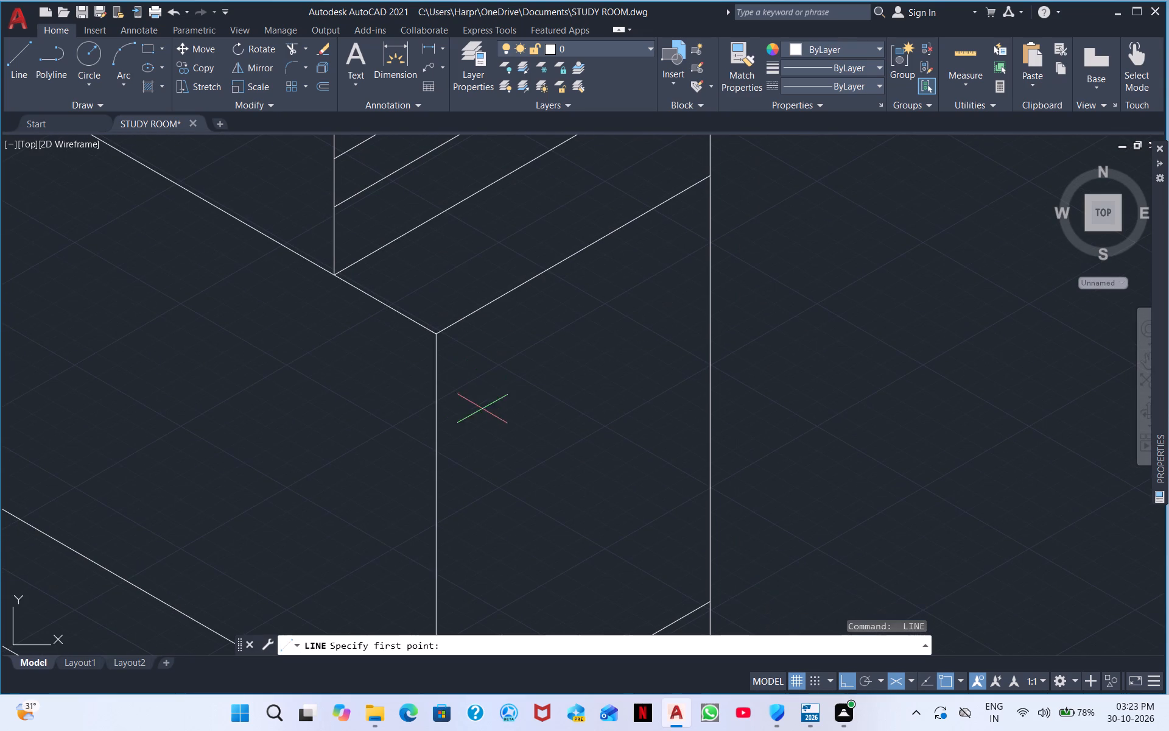
pyautogui.click(444, 377)
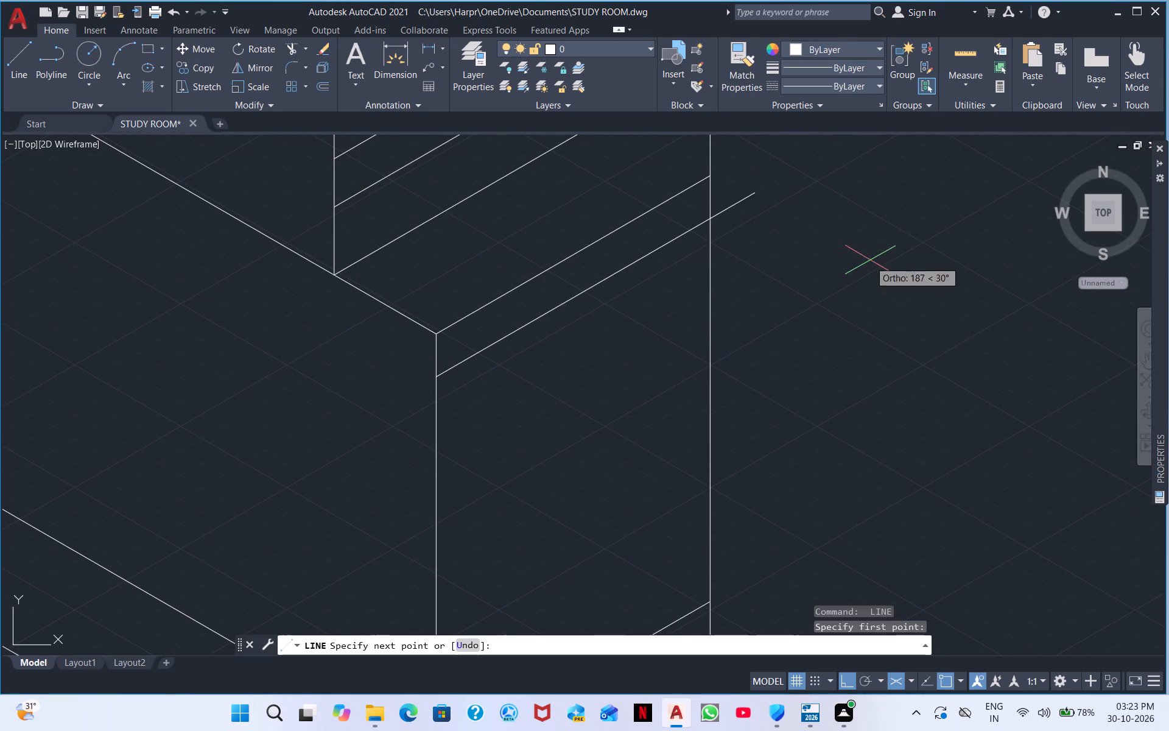
pyautogui.click(920, 236)
pyautogui.press('space')
pyautogui.moveTo(560, 444); pyautogui.dragTo(524, 307, button='middle')
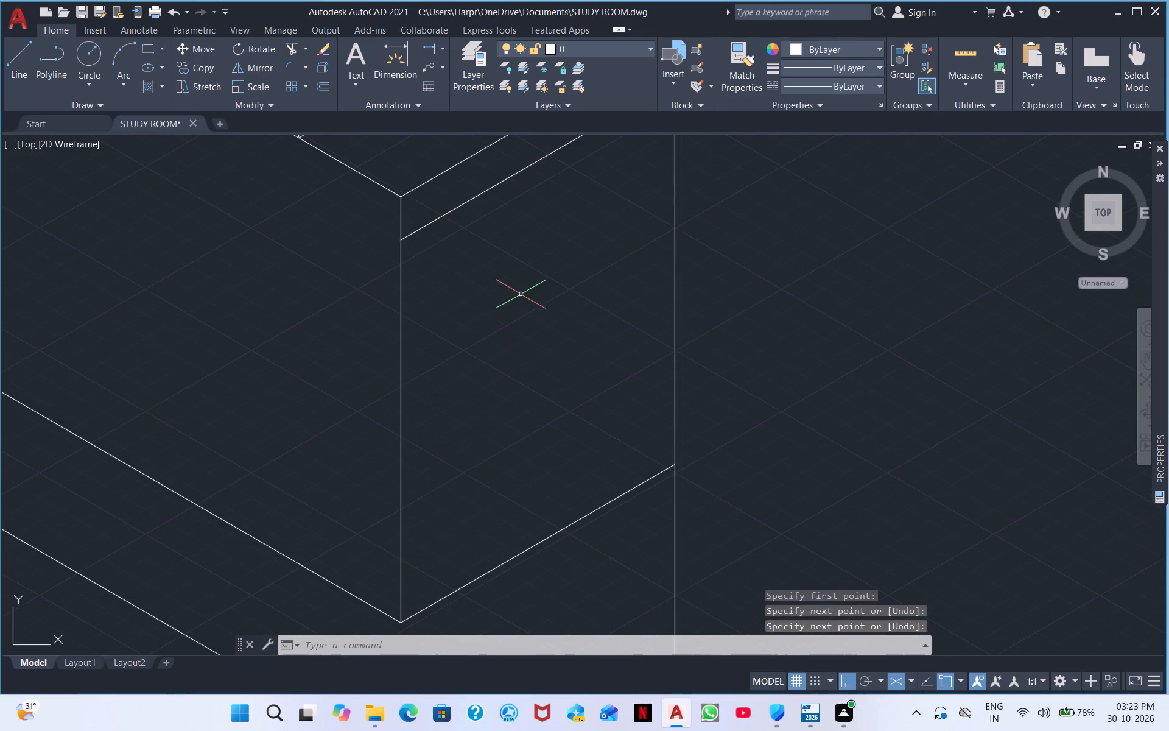
pyautogui.moveTo(415, 275); pyautogui.dragTo(414, 305, button='middle')
pyautogui.press('space')
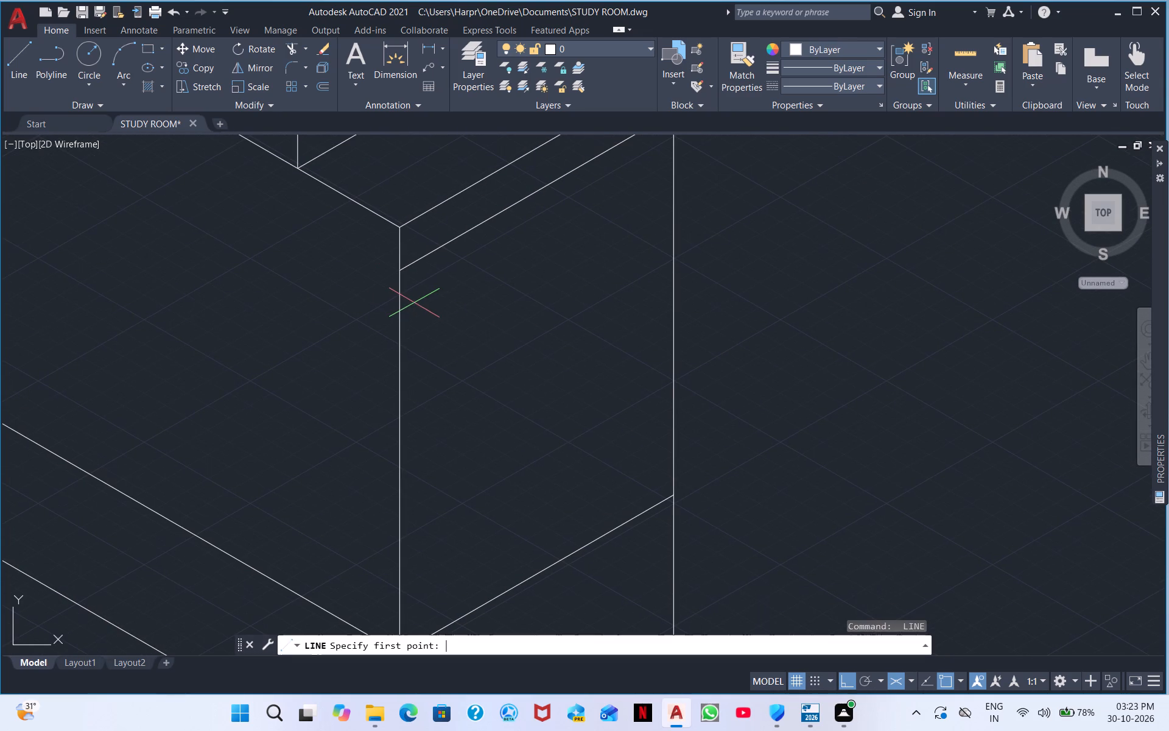
pyautogui.click(393, 310)
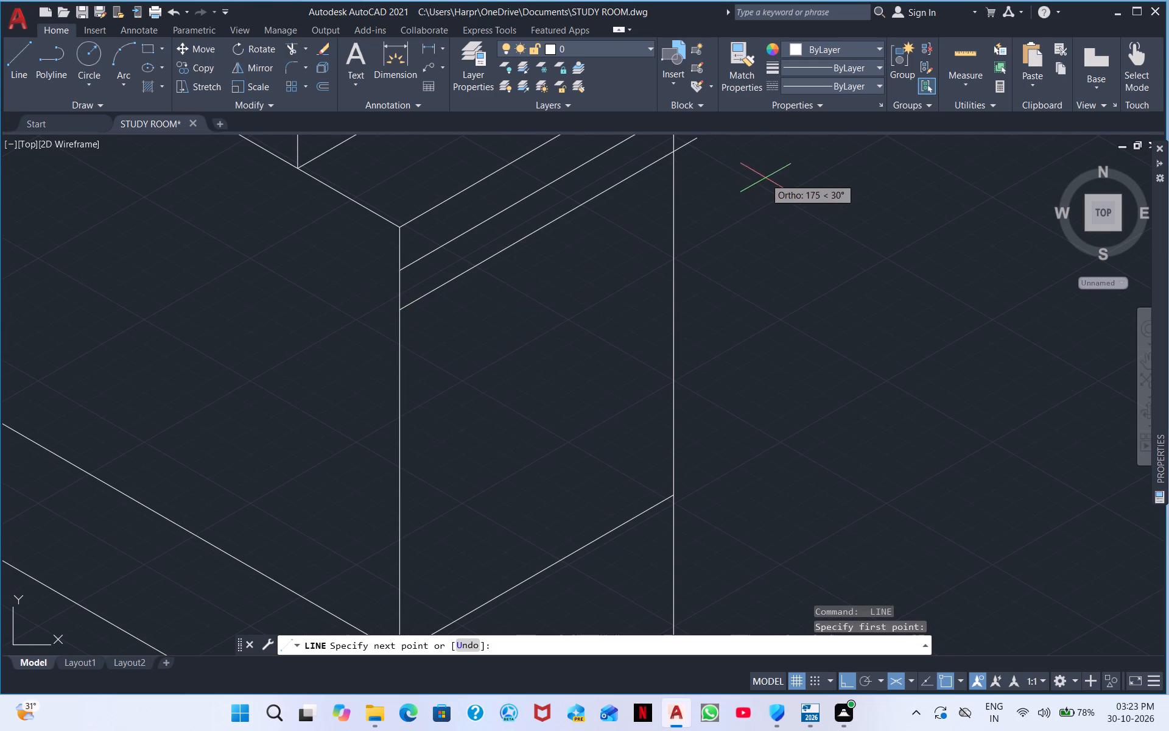
pyautogui.click(783, 167)
pyautogui.press('space')
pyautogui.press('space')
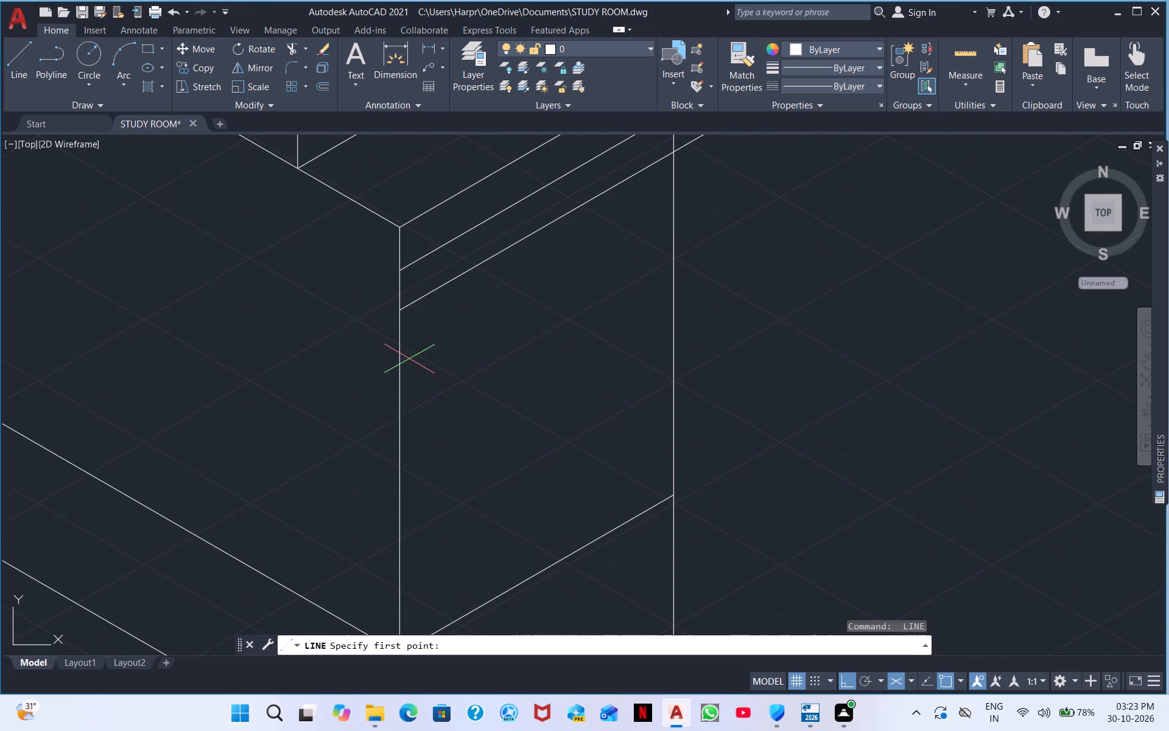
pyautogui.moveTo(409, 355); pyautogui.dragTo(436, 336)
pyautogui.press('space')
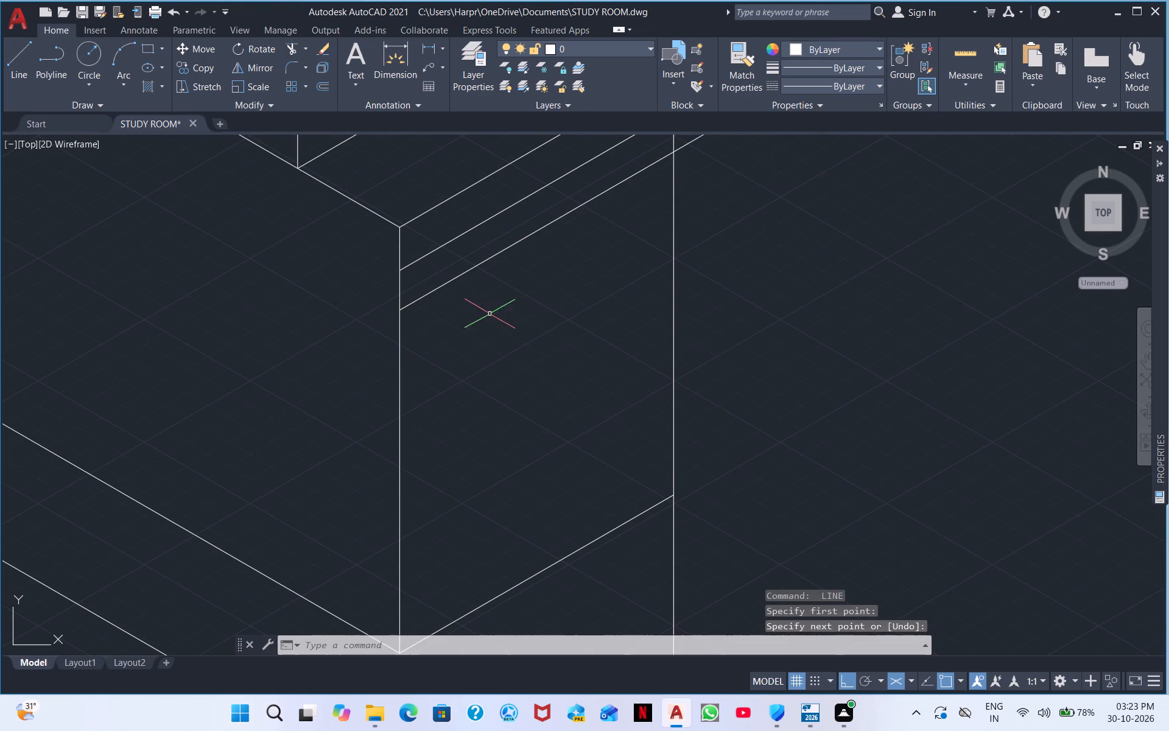
# Draw a third and a fourth parallel 30° line on the lower box's end face, extending past the cabinet's vertical edge.
pyautogui.press('space')
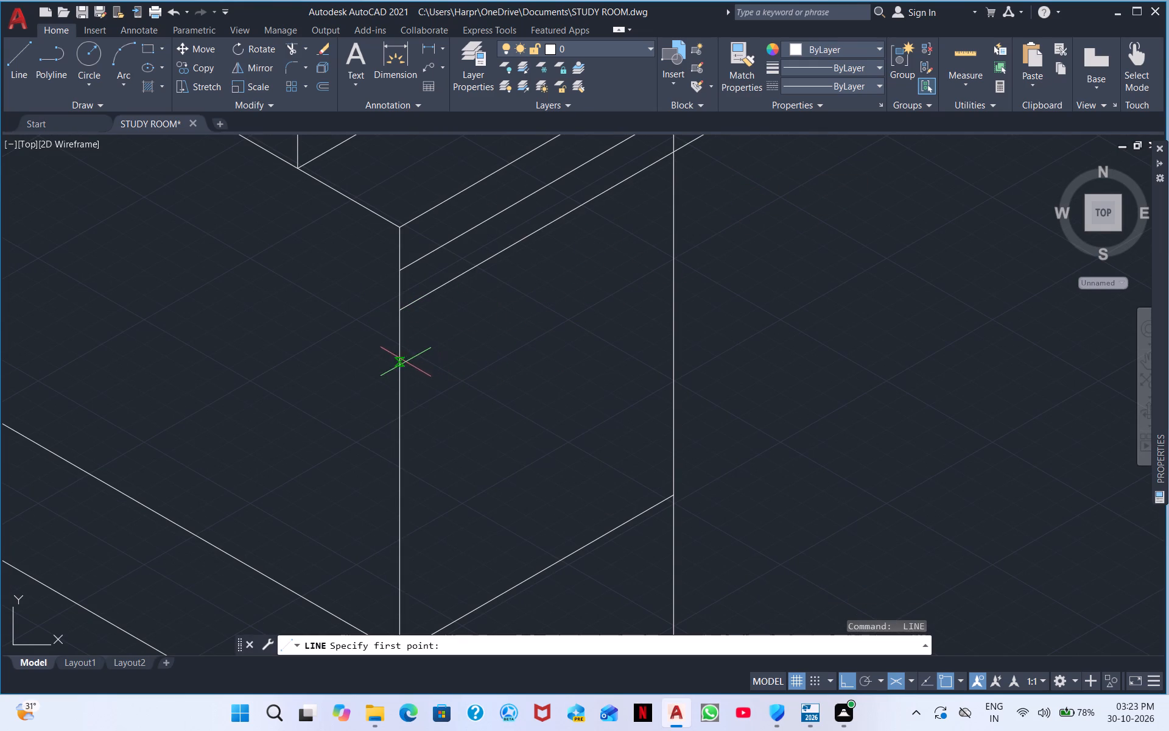
pyautogui.click(402, 345)
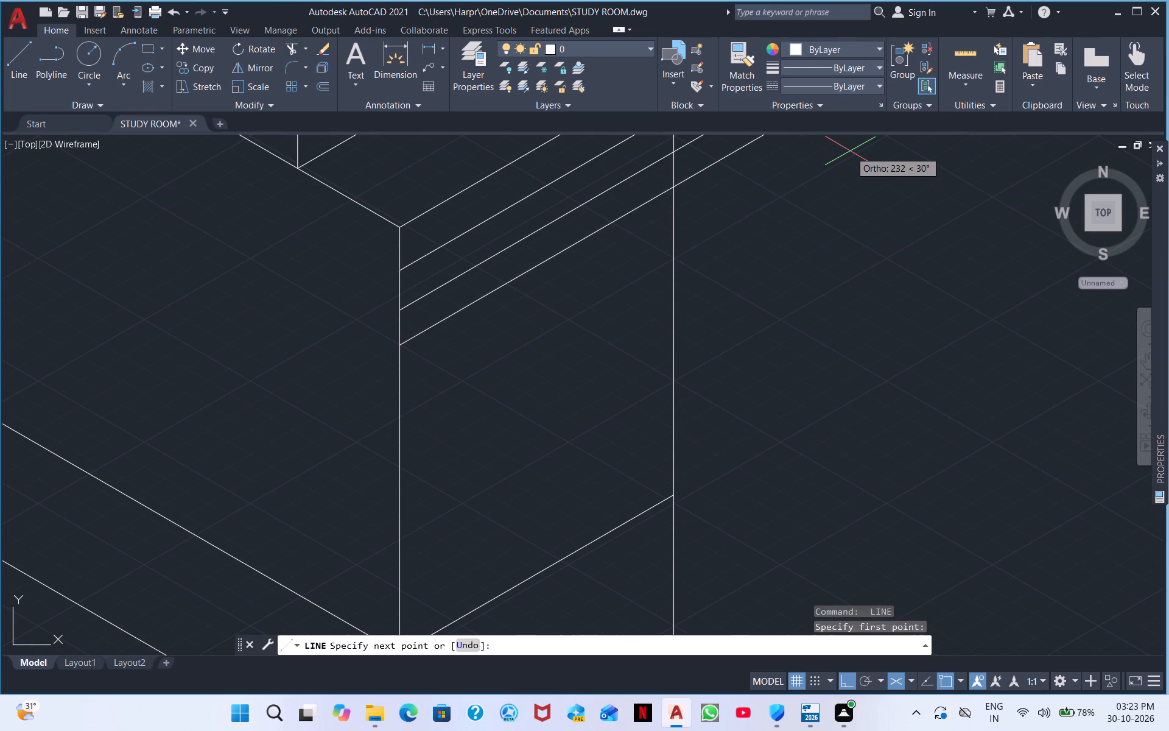
pyautogui.click(850, 151)
pyautogui.press('space')
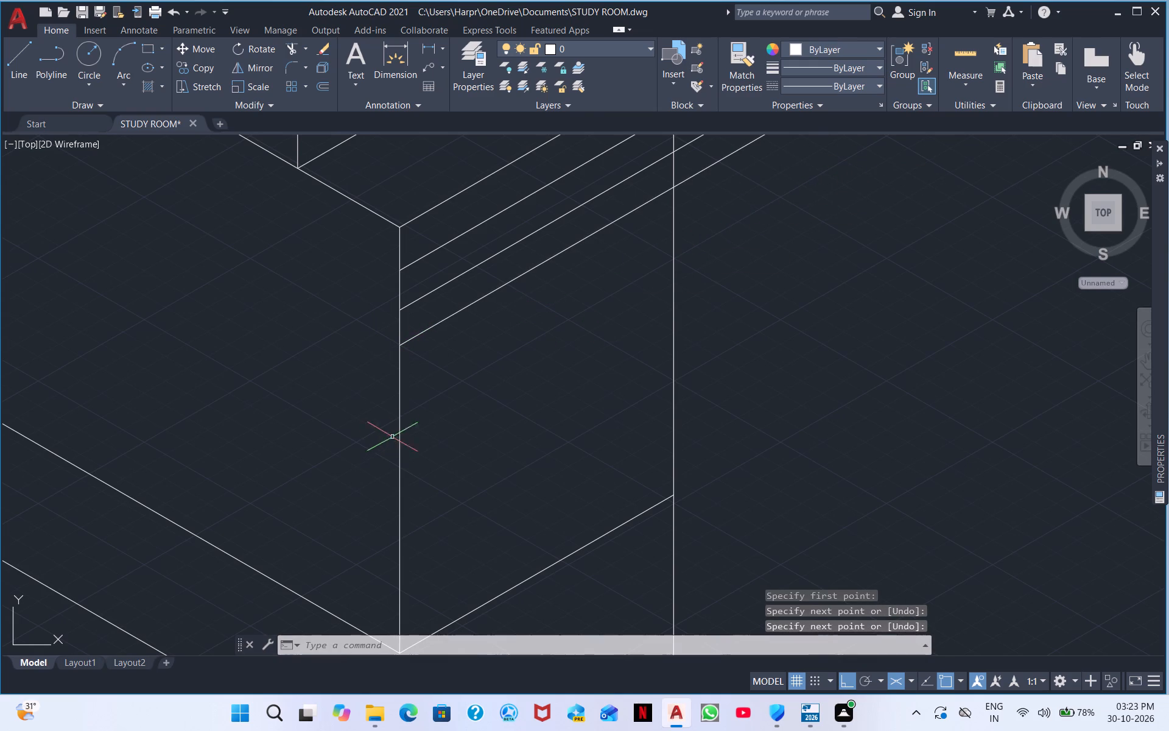
pyautogui.press('space')
pyautogui.click(407, 387)
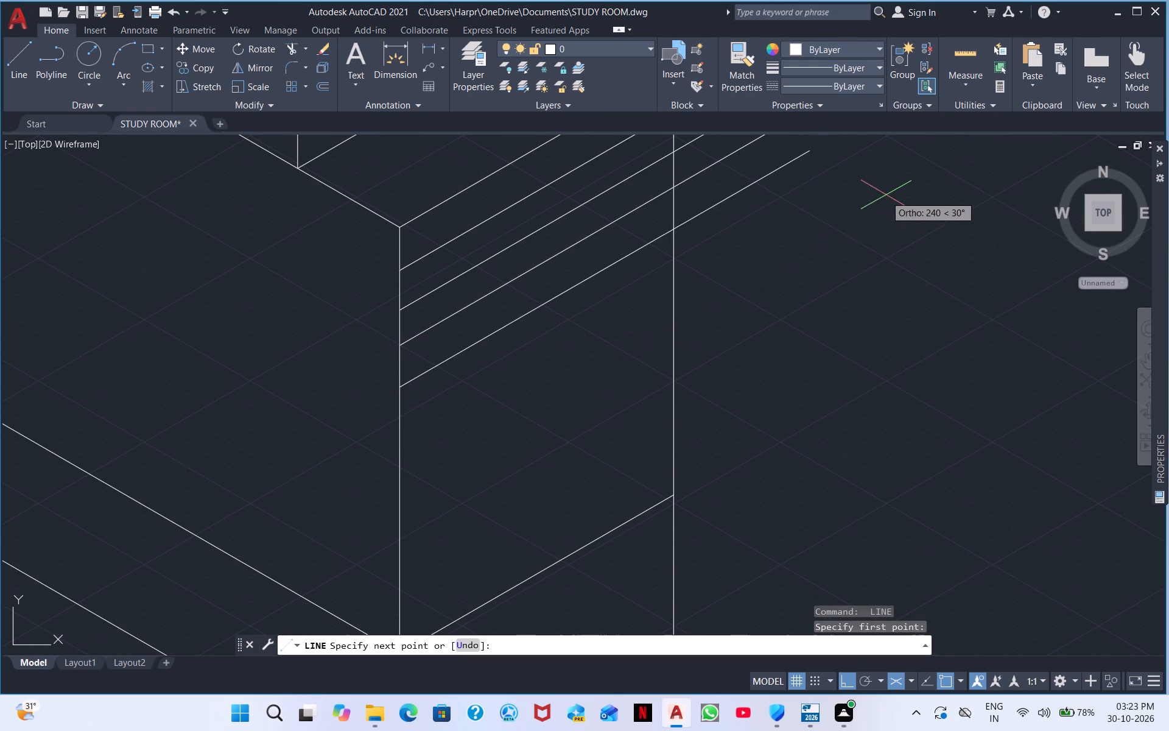
pyautogui.click(927, 177)
pyautogui.press('space')
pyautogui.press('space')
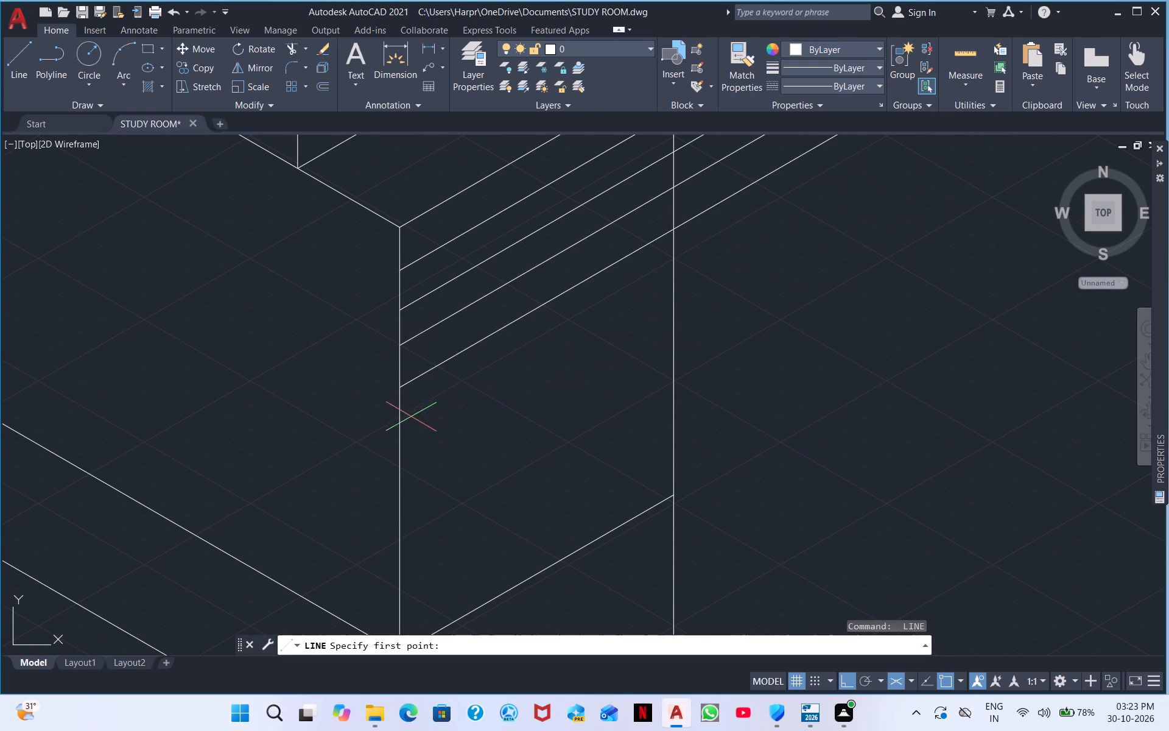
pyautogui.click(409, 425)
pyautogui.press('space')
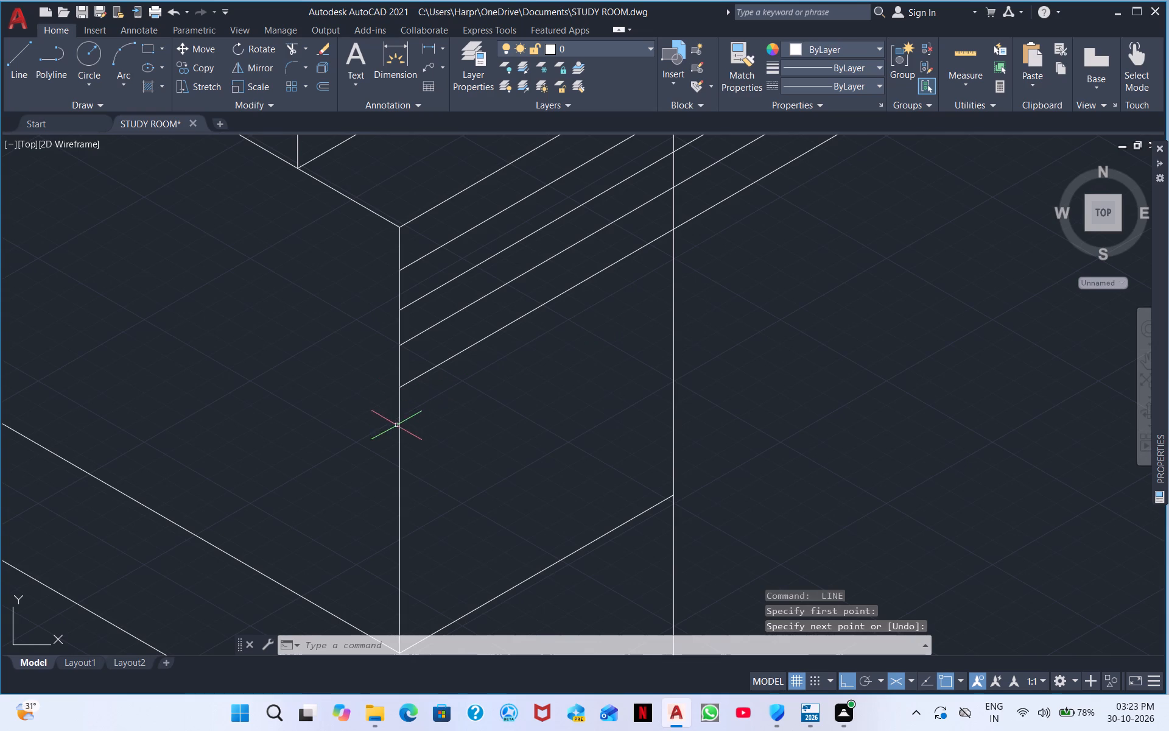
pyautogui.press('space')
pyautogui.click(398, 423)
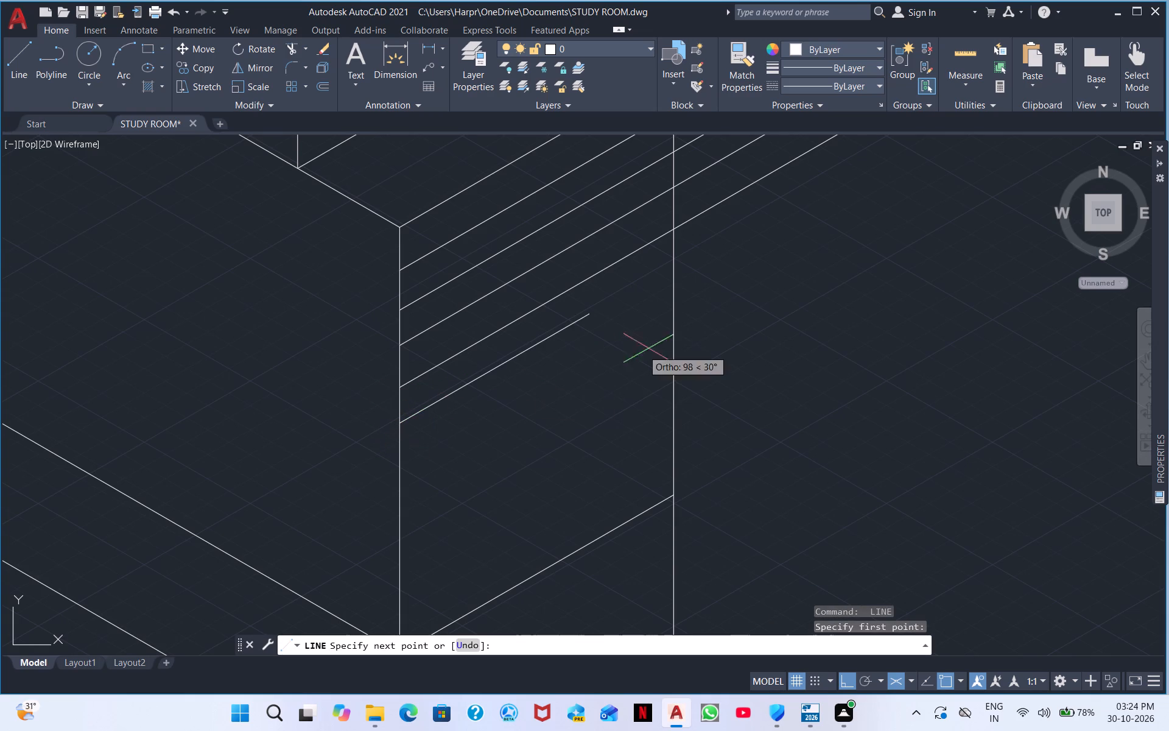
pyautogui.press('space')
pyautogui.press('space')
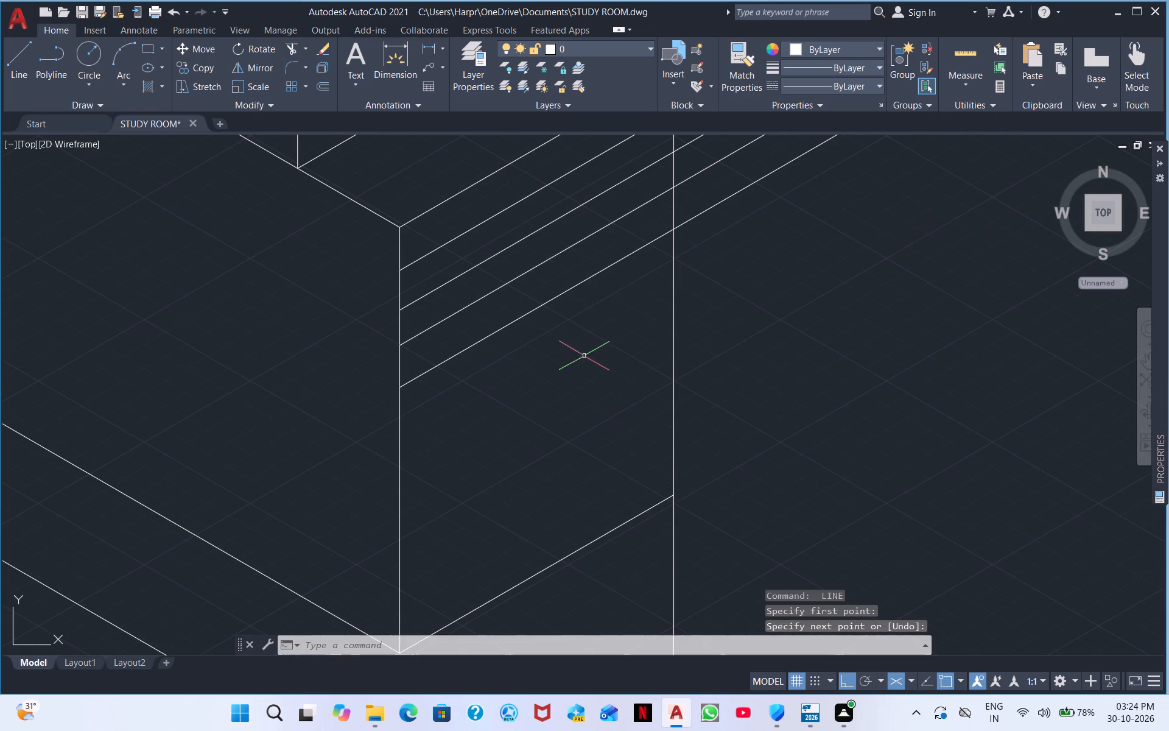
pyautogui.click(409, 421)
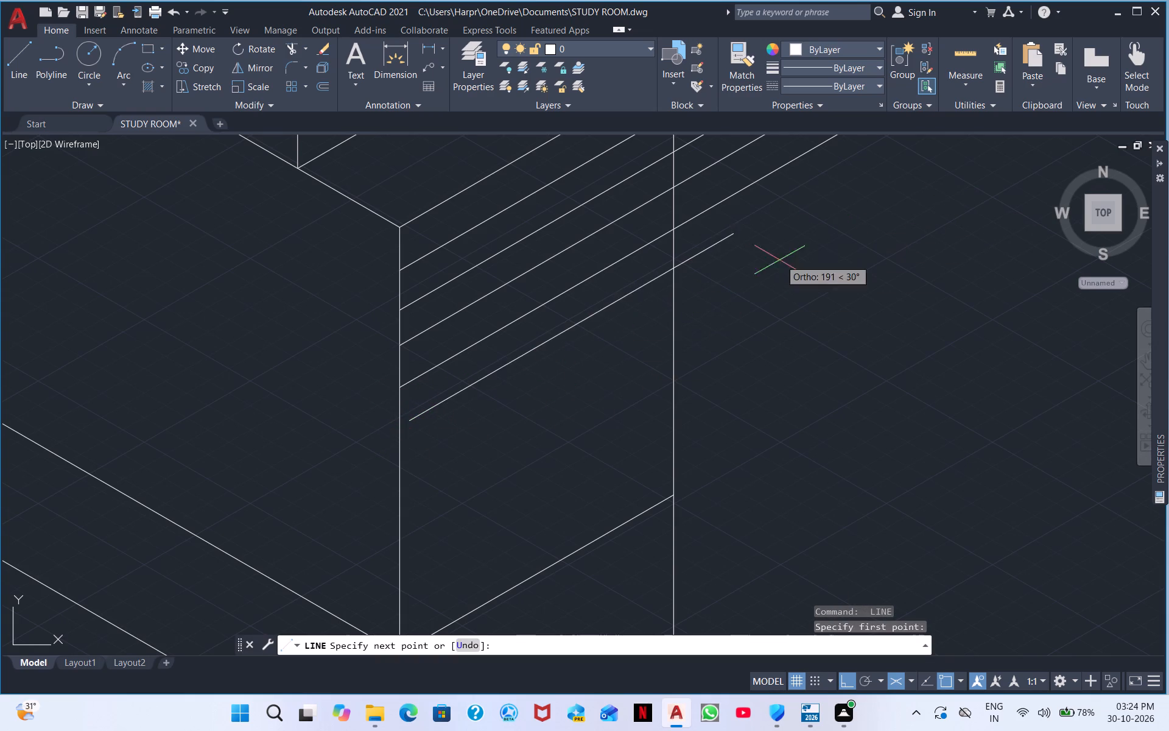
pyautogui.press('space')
# Draw a fifth, sixth and seventh parallel 30° line on the lower box's end face, extending past the cabinet's vertical edge.
pyautogui.press('space')
pyautogui.moveTo(402, 418); pyautogui.dragTo(409, 414)
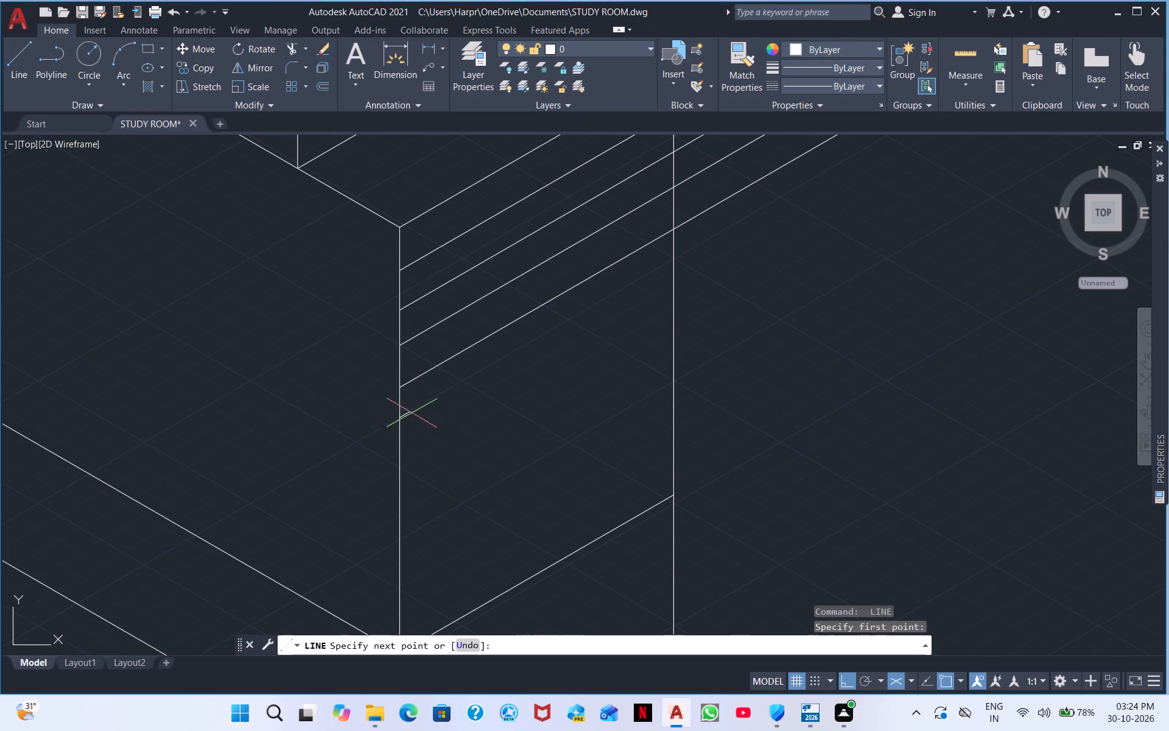
pyautogui.click(957, 230)
pyautogui.press('space')
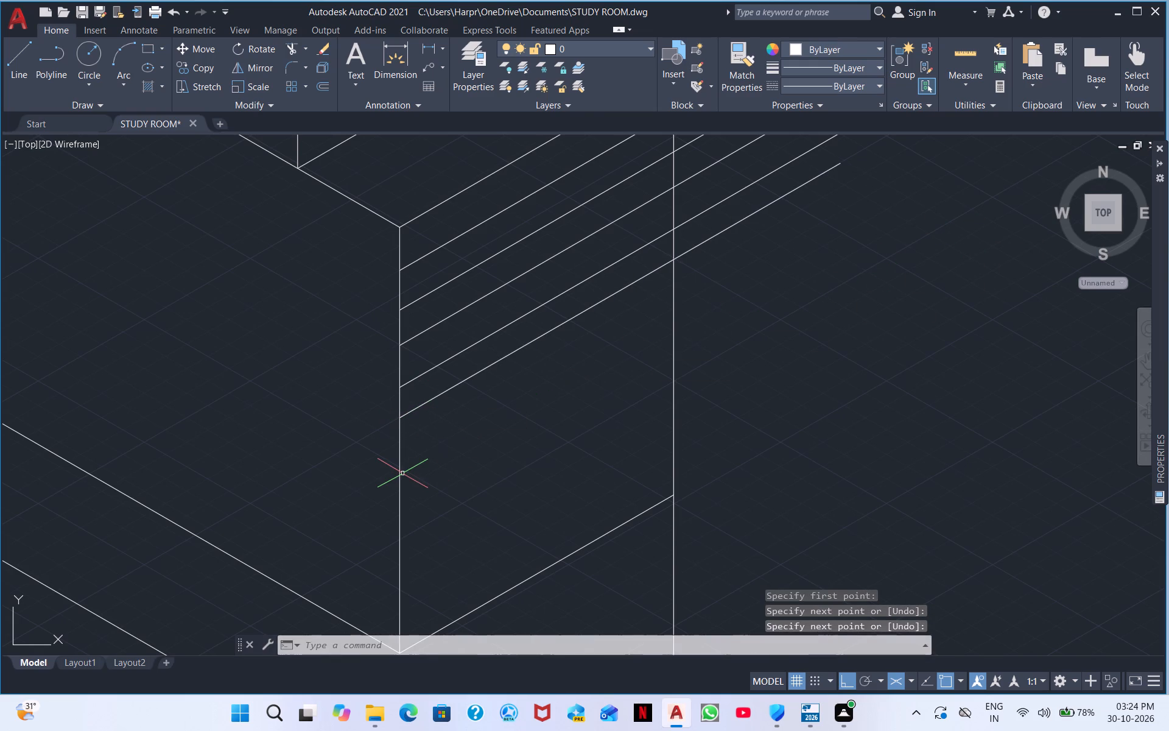
pyautogui.press('space')
pyautogui.click(402, 456)
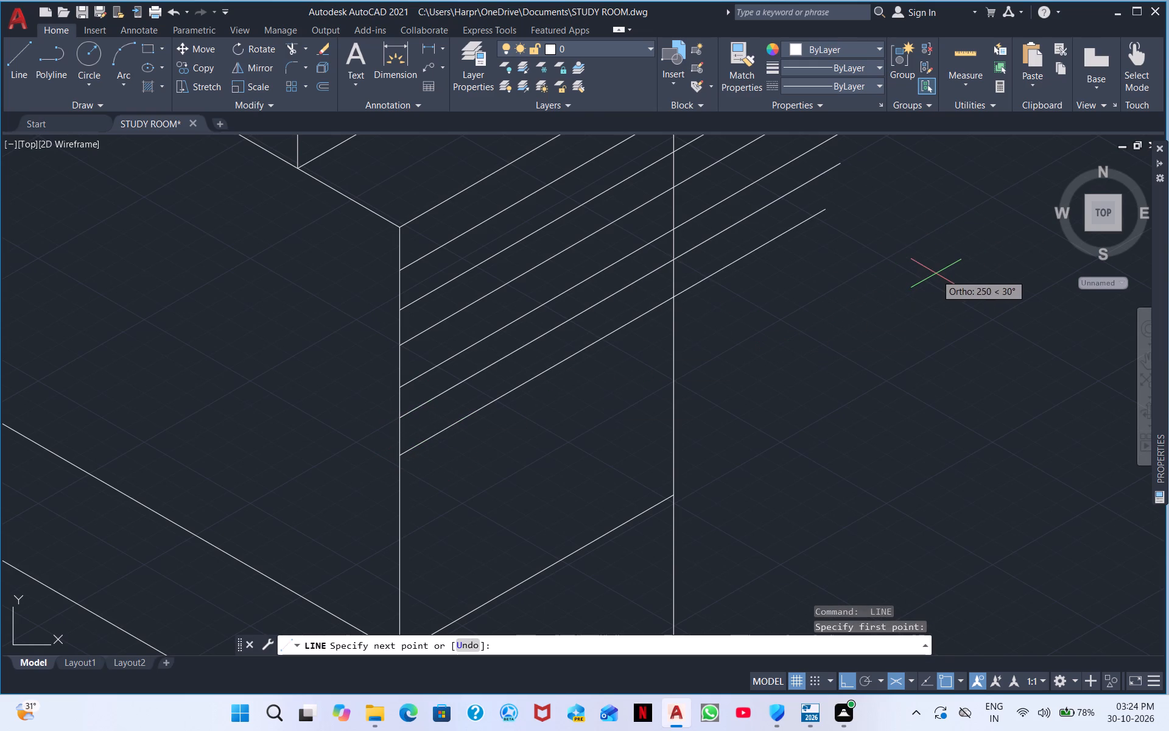
pyautogui.click(936, 274)
pyautogui.press('space')
pyautogui.press('space')
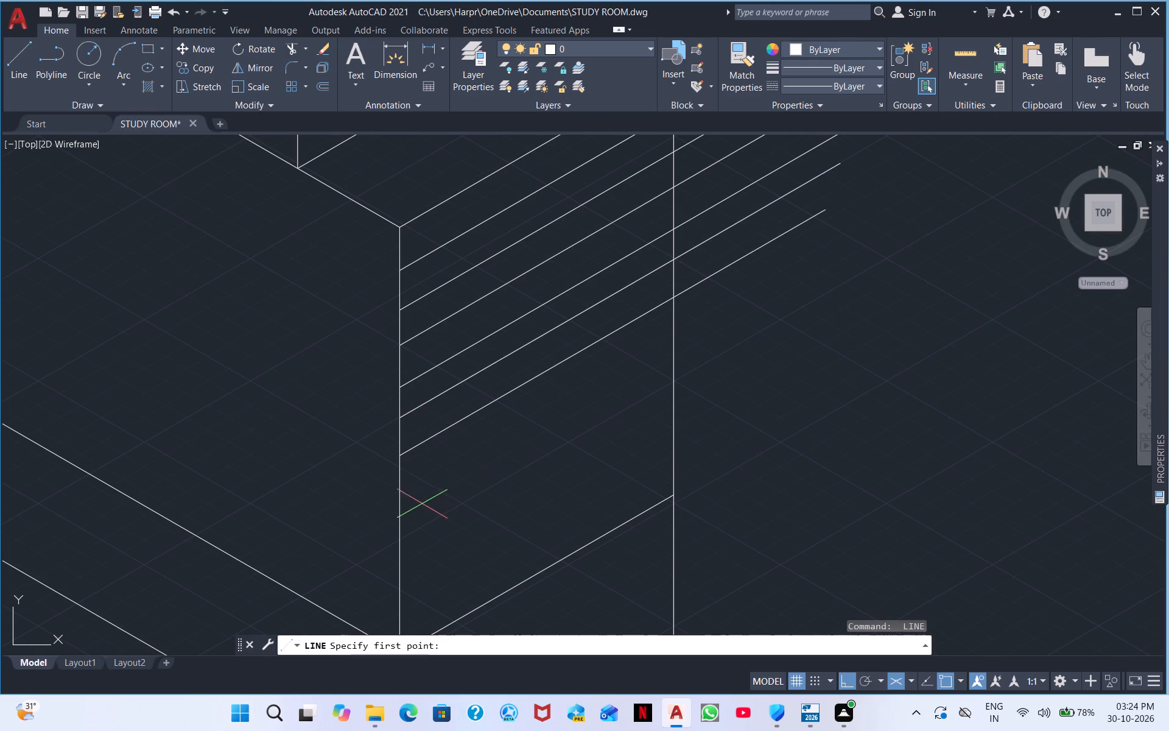
pyautogui.click(407, 481)
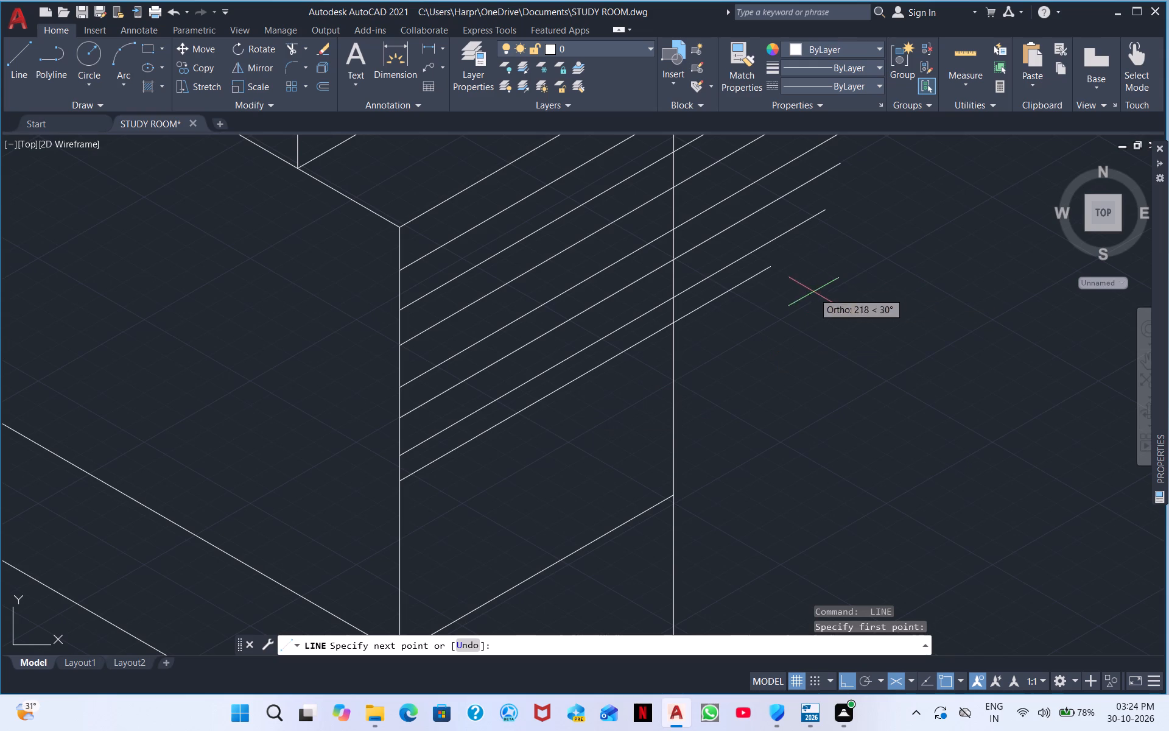
pyautogui.click(883, 245)
pyautogui.press('space')
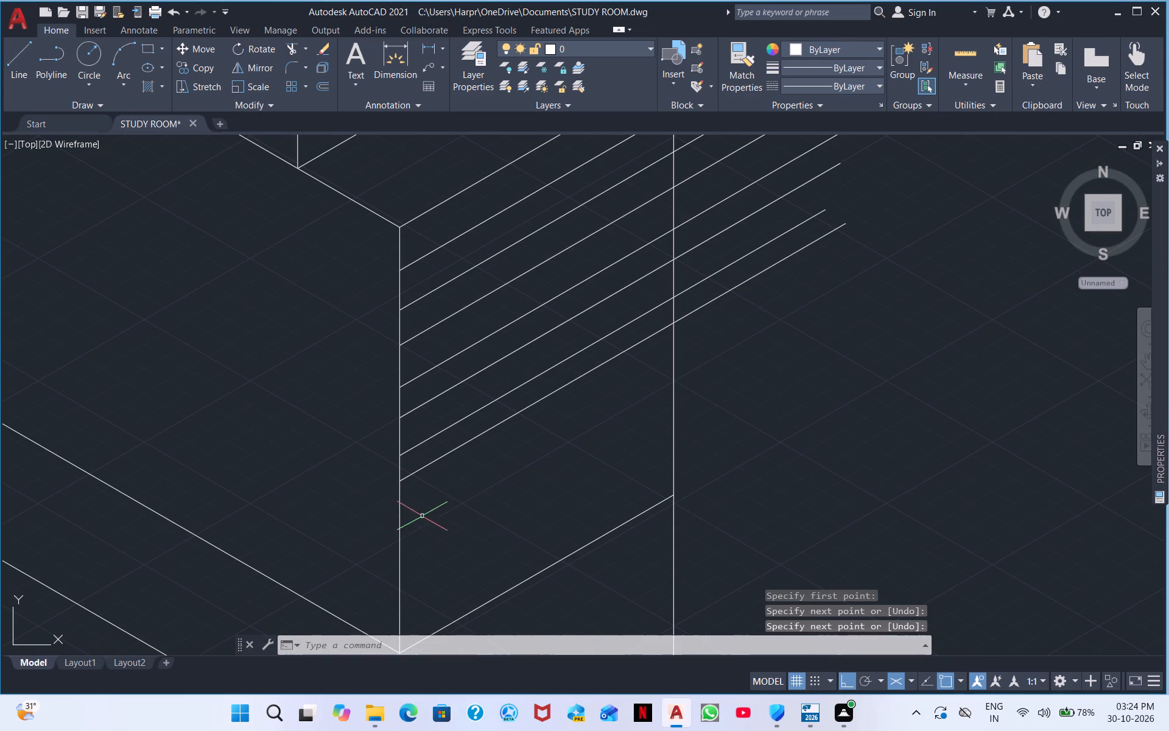
# Draw an eighth and a ninth parallel 30° line on the lower box's end face, extending past the cabinet's vertical edge.
pyautogui.moveTo(423, 492); pyautogui.dragTo(434, 369, button='middle')
pyautogui.press('space')
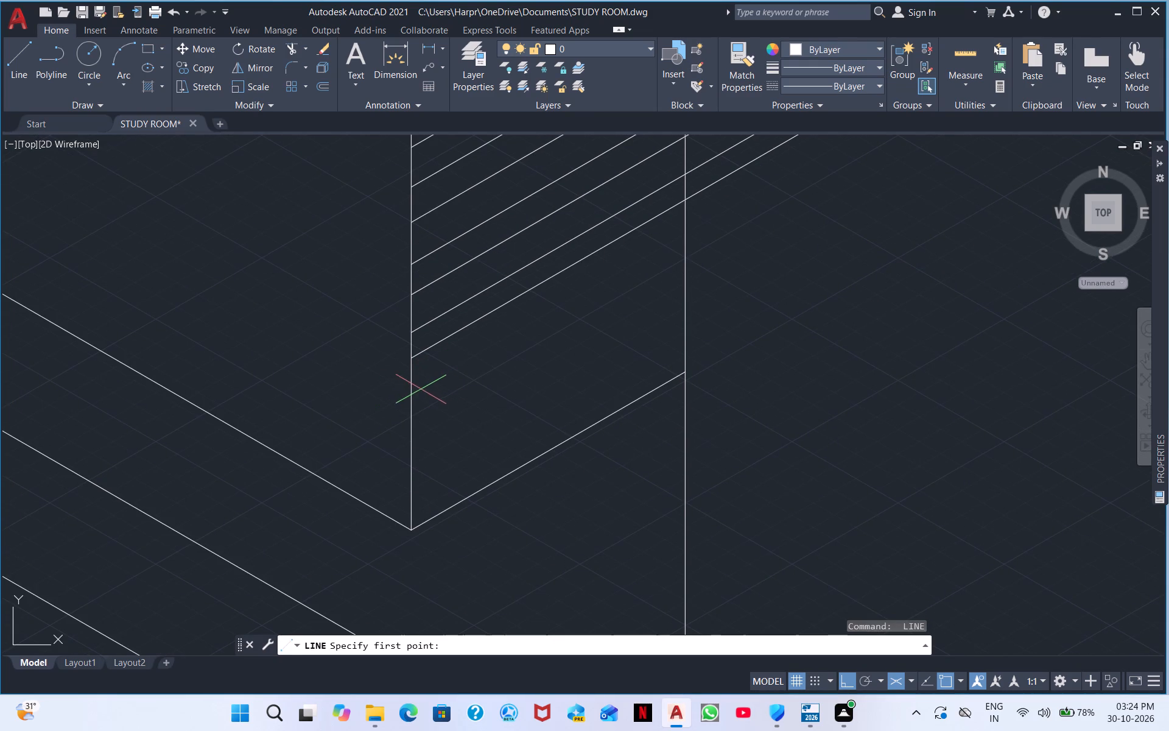
pyautogui.click(413, 390)
pyautogui.click(850, 214)
pyautogui.press('space')
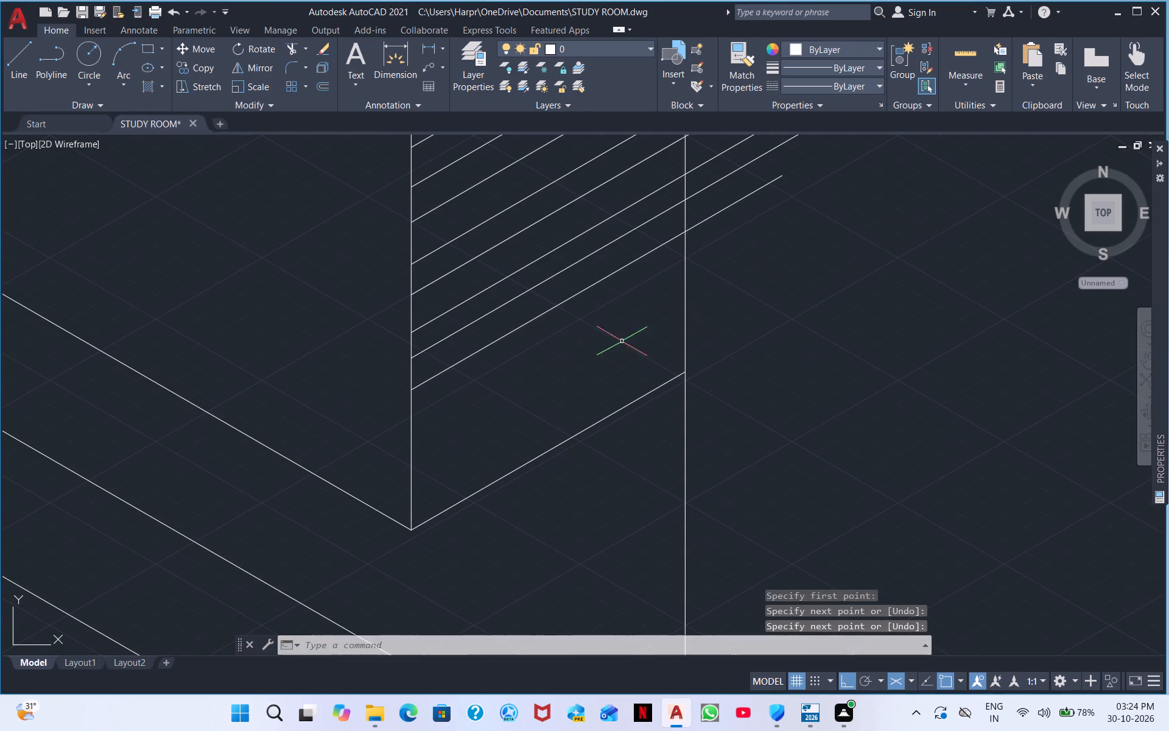
pyautogui.press('space')
pyautogui.click(416, 420)
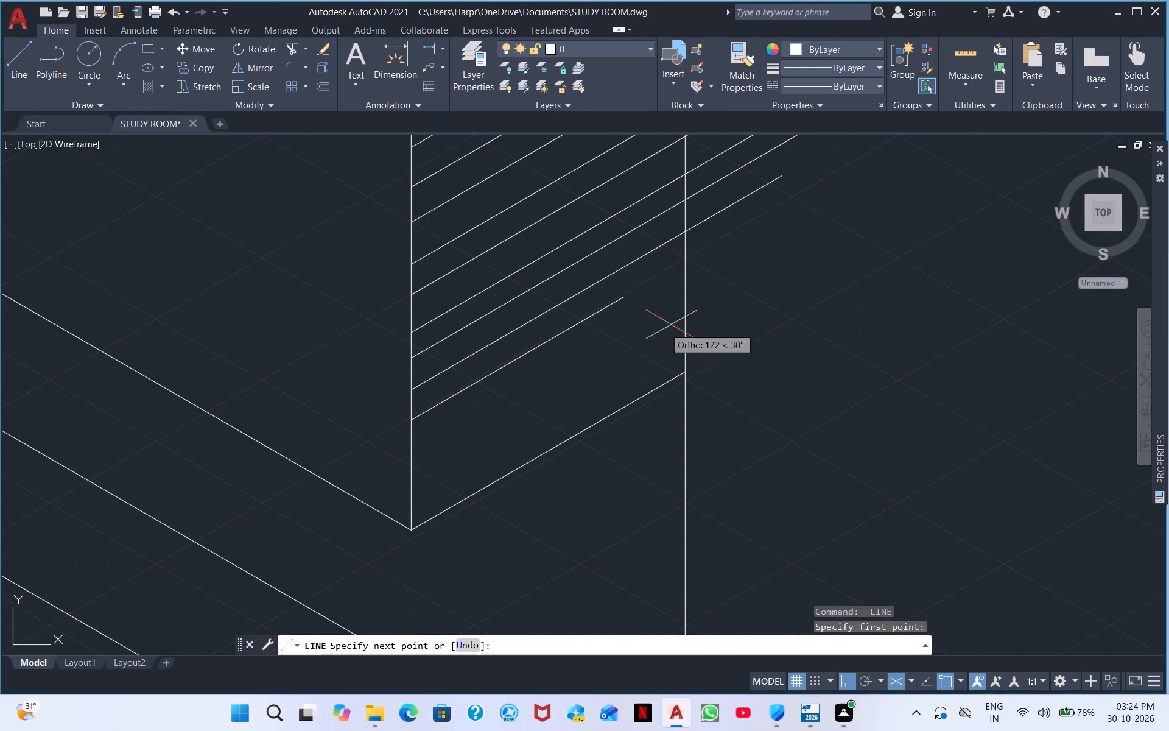
pyautogui.click(895, 234)
pyautogui.press('space')
# Draw the last two 30° lines above the bottom edge of the lower box's end face, extending past the cabinet's vertical edge.
pyautogui.press('space')
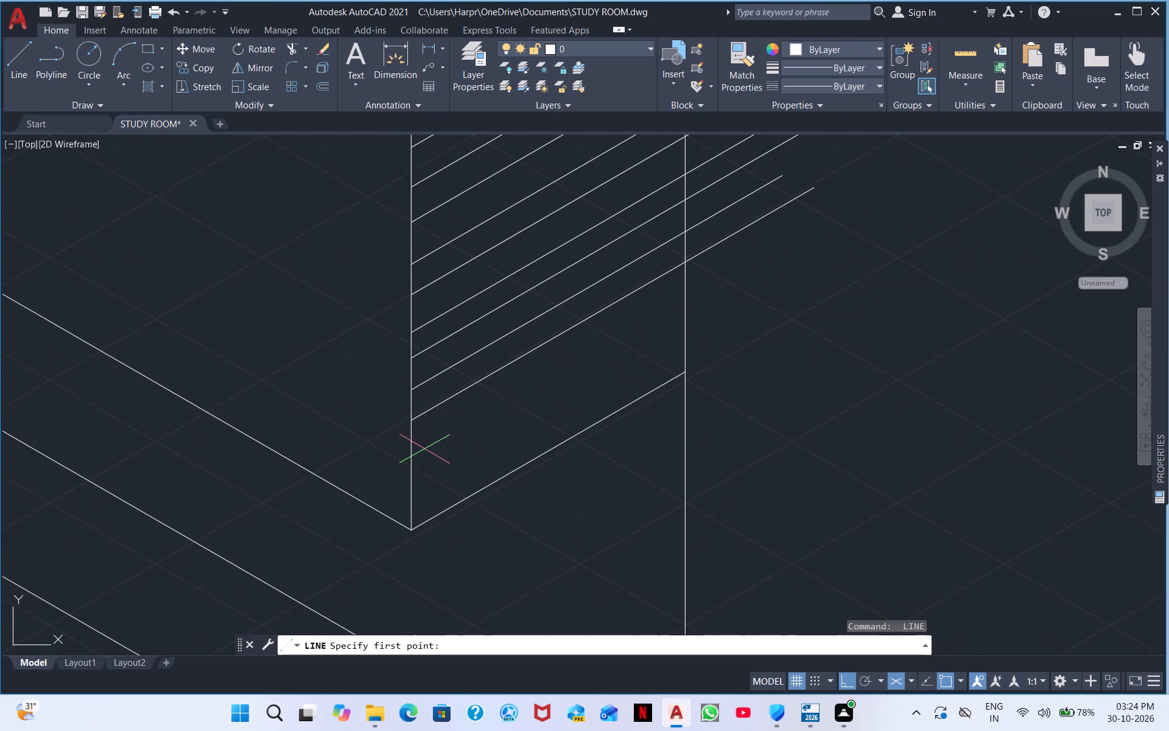
pyautogui.click(416, 460)
pyautogui.click(1031, 228)
pyautogui.press('space')
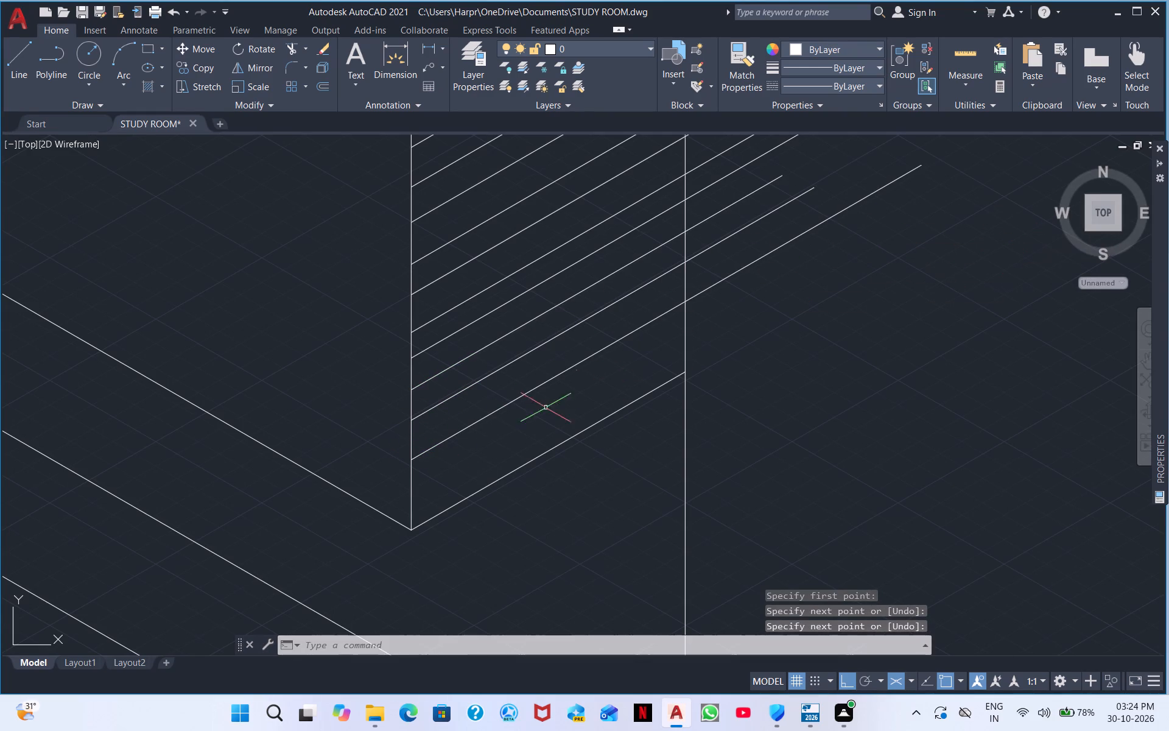
pyautogui.press('space')
pyautogui.moveTo(415, 490); pyautogui.dragTo(482, 442)
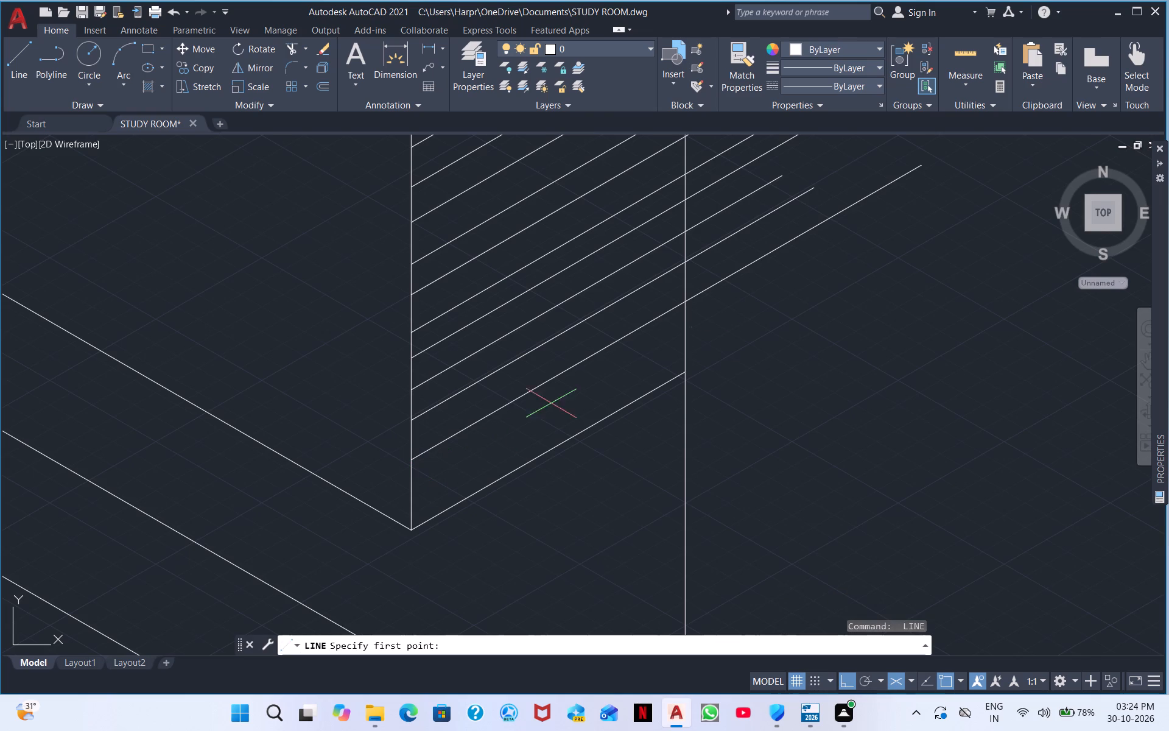
pyautogui.click(411, 489)
pyautogui.click(991, 257)
pyautogui.press('space')
# Trim the upper box's detail lines where they extend past the cabinet's vertical edge.
pyautogui.scroll(-3, 989, 250)
pyautogui.moveTo(988, 253); pyautogui.dragTo(949, 306, button='middle')
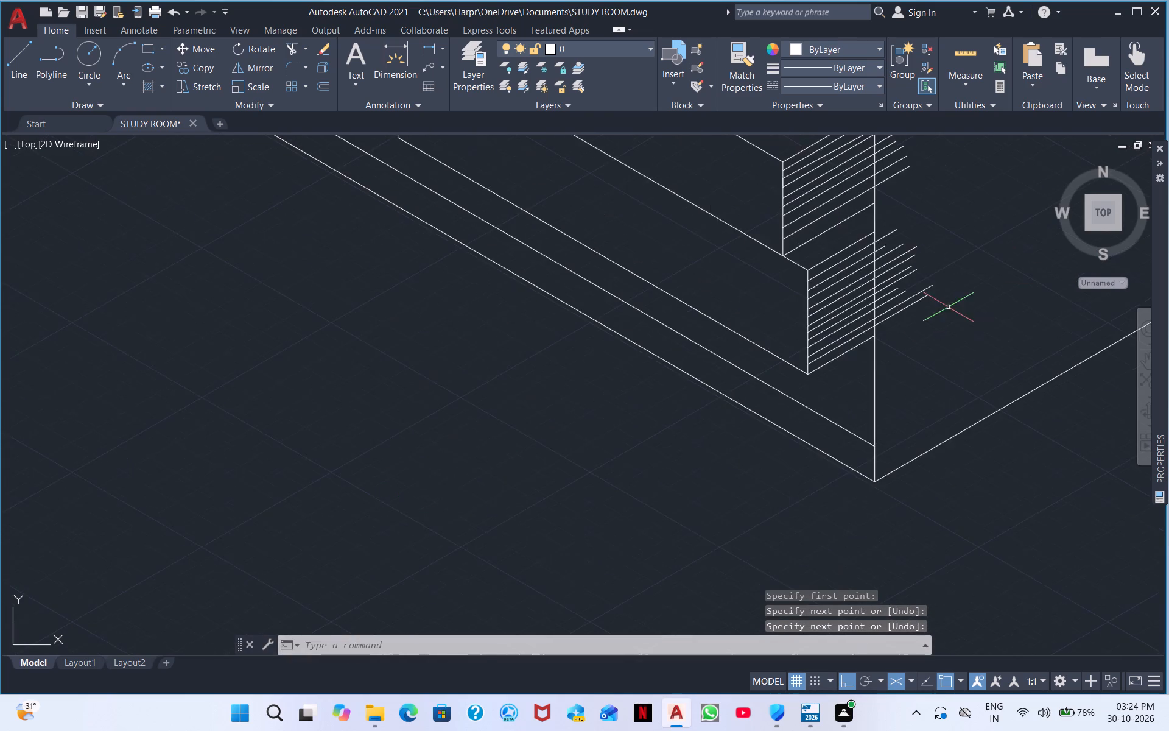
pyautogui.moveTo(950, 289); pyautogui.dragTo(773, 372, button='middle')
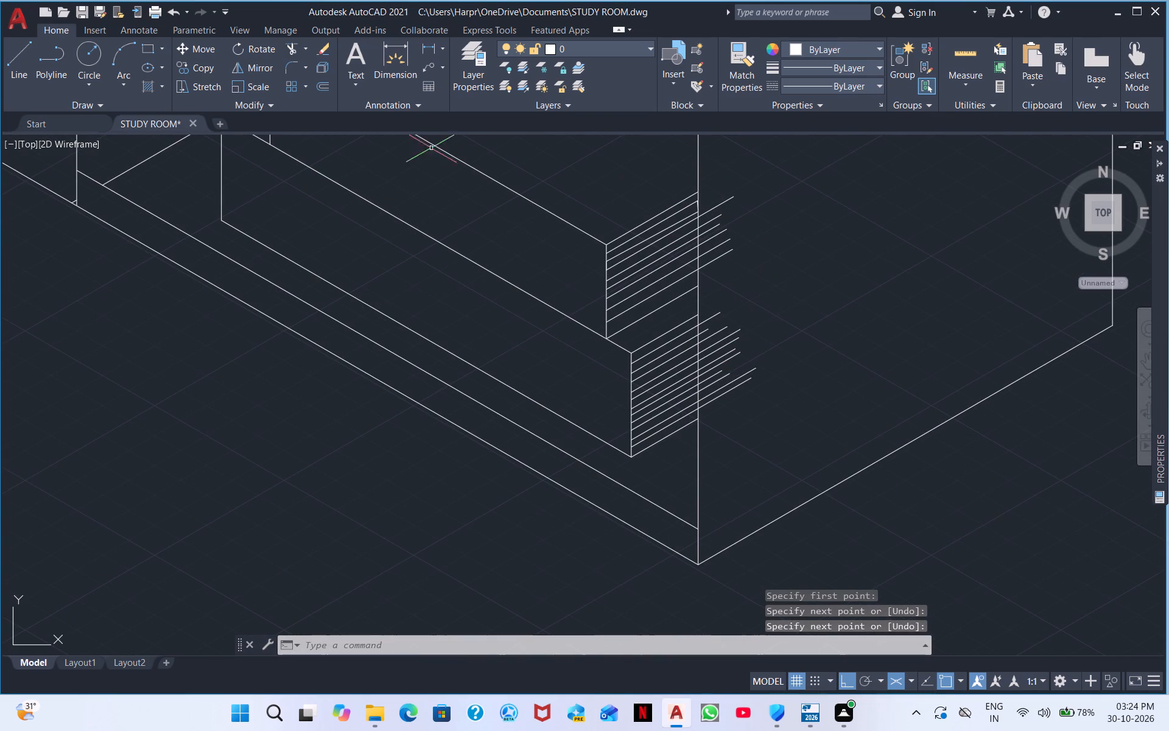
pyautogui.click(292, 46)
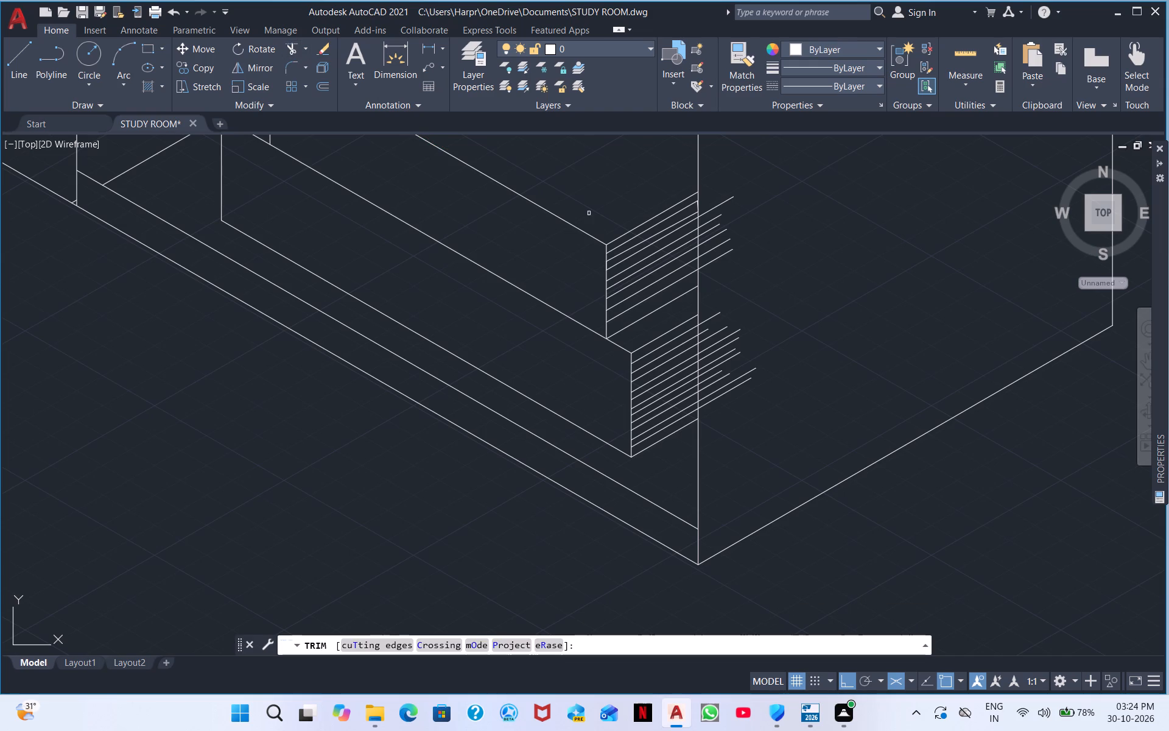
pyautogui.scroll(2, 716, 198)
pyautogui.moveTo(716, 198); pyautogui.dragTo(840, 381)
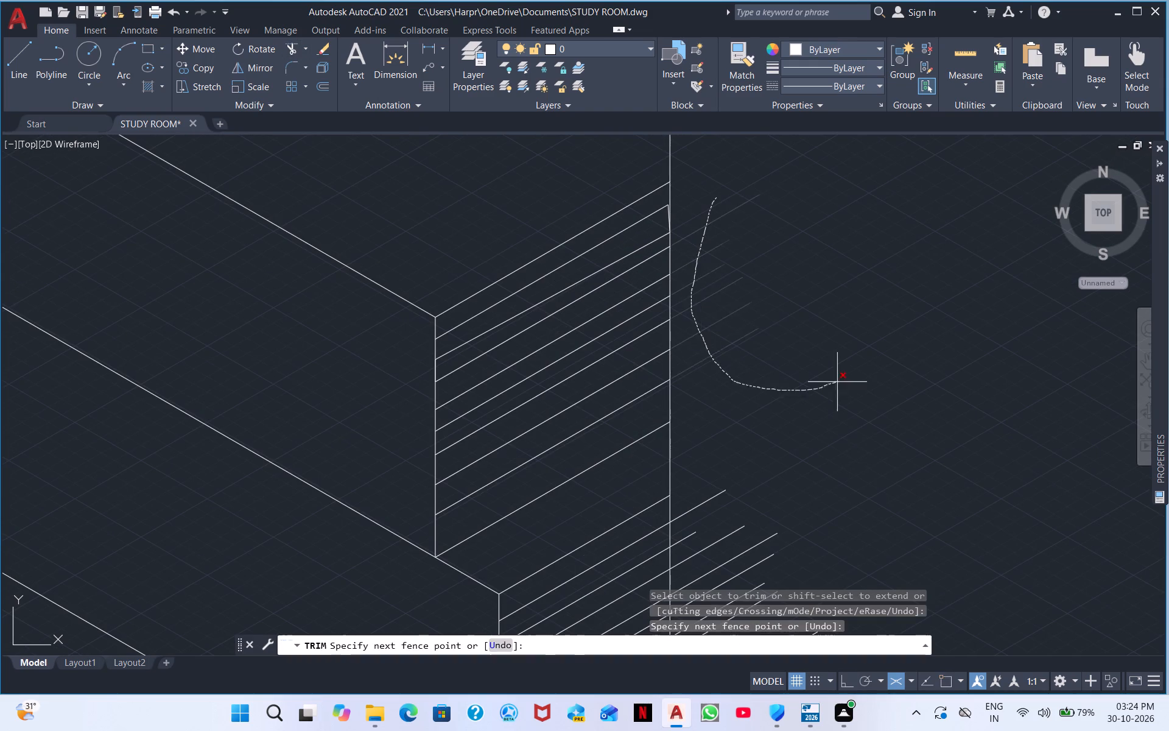
# Trim the lower box's overhanging detail lines back to the cabinet's vertical edge.
pyautogui.moveTo(847, 361); pyautogui.dragTo(880, 161, button='middle')
pyautogui.moveTo(764, 278); pyautogui.dragTo(774, 507)
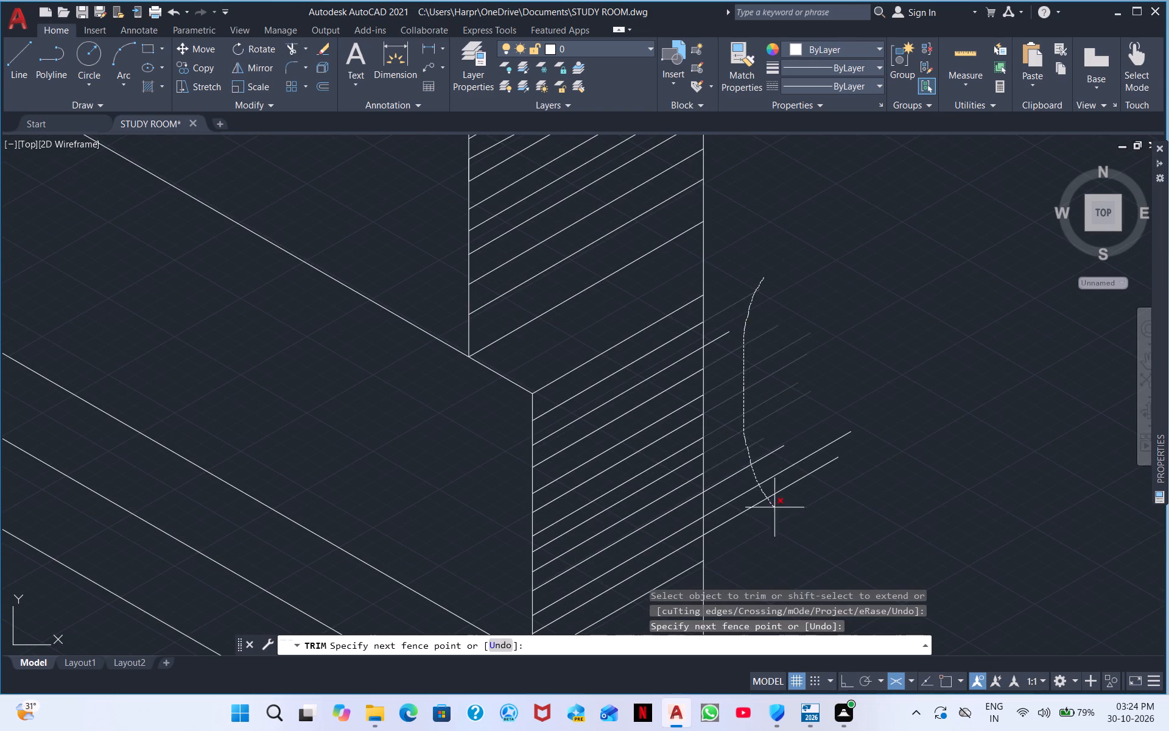
pyautogui.moveTo(774, 507); pyautogui.dragTo(891, 500)
pyautogui.moveTo(722, 337); pyautogui.dragTo(731, 352)
pyautogui.rightClick(933, 312)
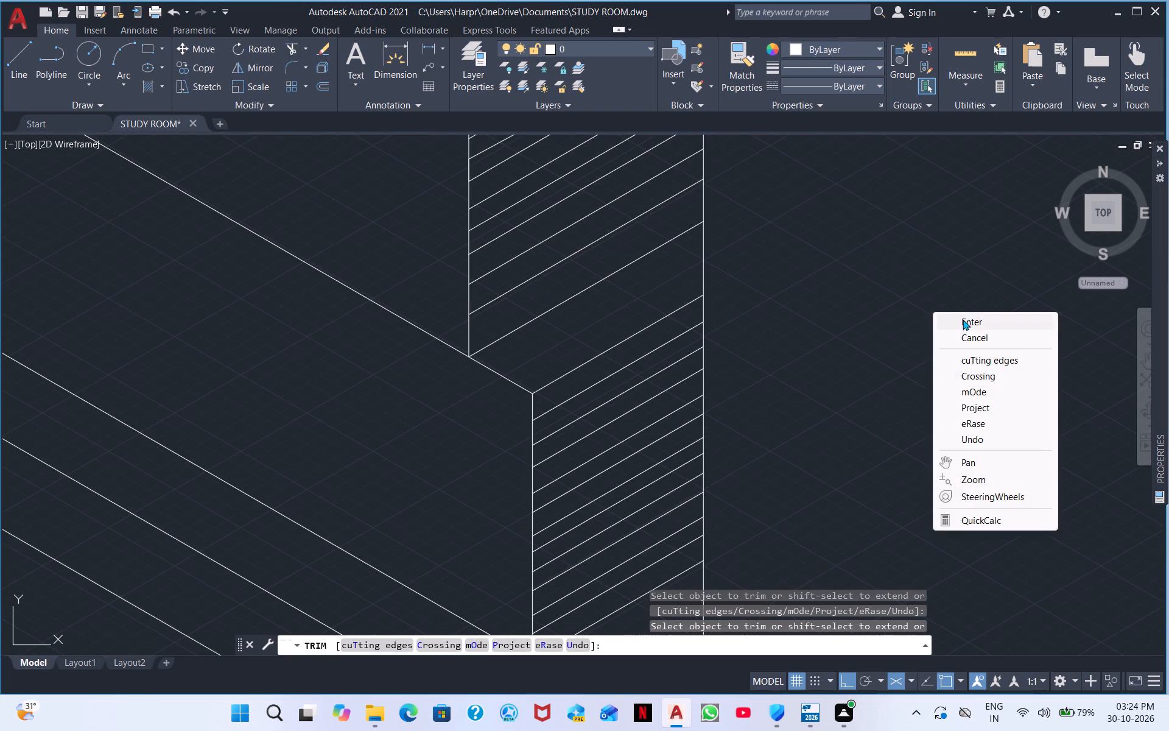
pyautogui.click(964, 320)
# Examine the study room drawing as a whole, including the cabinet with the stacked boxes.
pyautogui.scroll(-2, 951, 315)
pyautogui.scroll(-2, 877, 311)
pyautogui.moveTo(916, 295); pyautogui.dragTo(936, 261, button='middle')
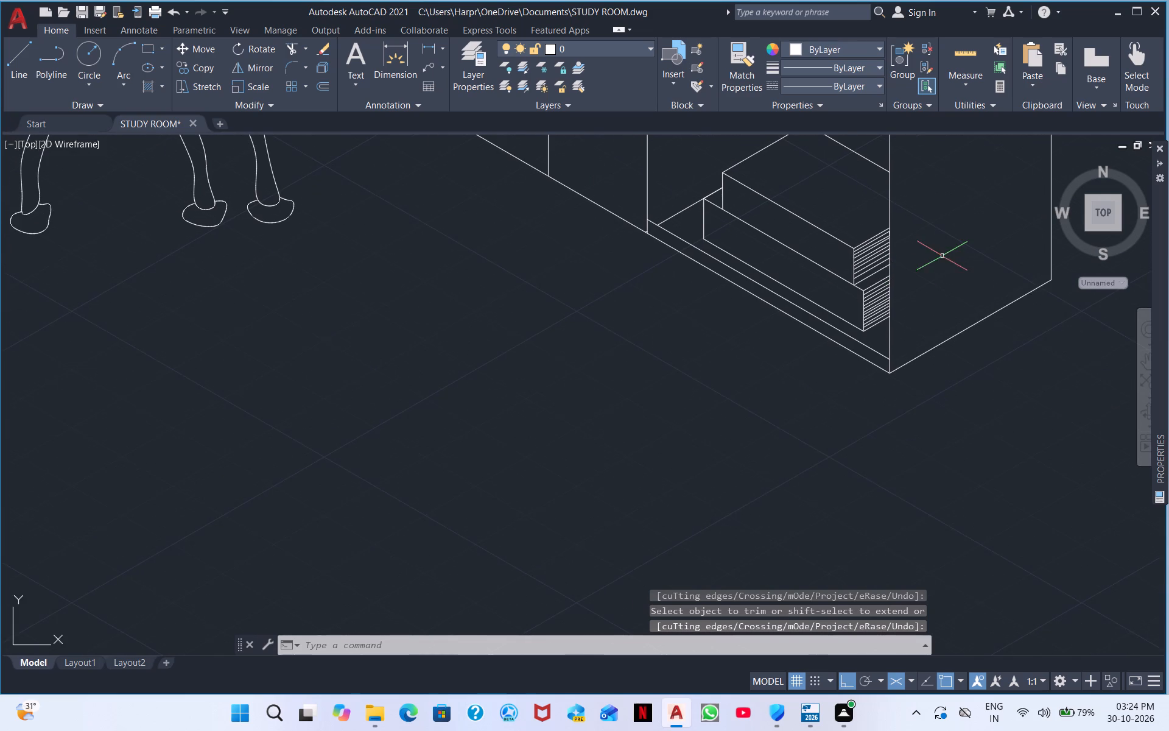
pyautogui.scroll(-2, 943, 255)
pyautogui.moveTo(776, 324); pyautogui.dragTo(695, 446, button='middle')
pyautogui.scroll(-1, 687, 420)
pyautogui.moveTo(738, 378); pyautogui.dragTo(762, 344, button='middle')
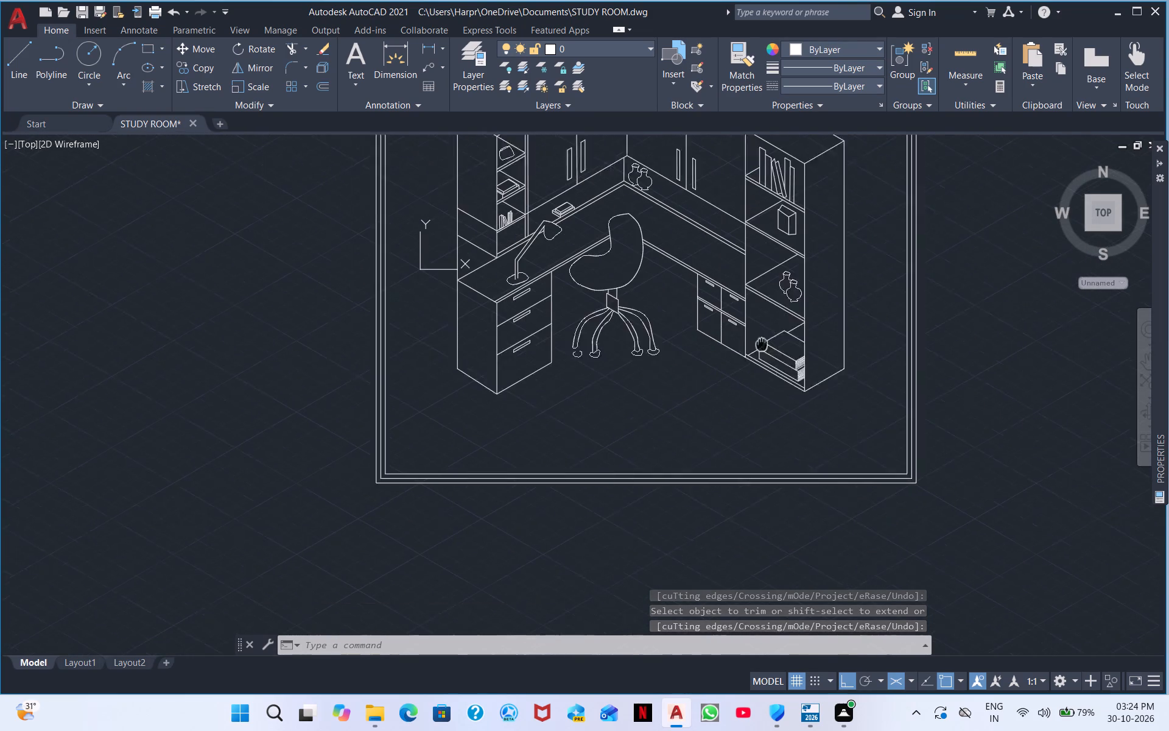
pyautogui.moveTo(762, 344); pyautogui.dragTo(774, 306, button='middle')
pyautogui.moveTo(710, 390); pyautogui.dragTo(613, 503, button='middle')
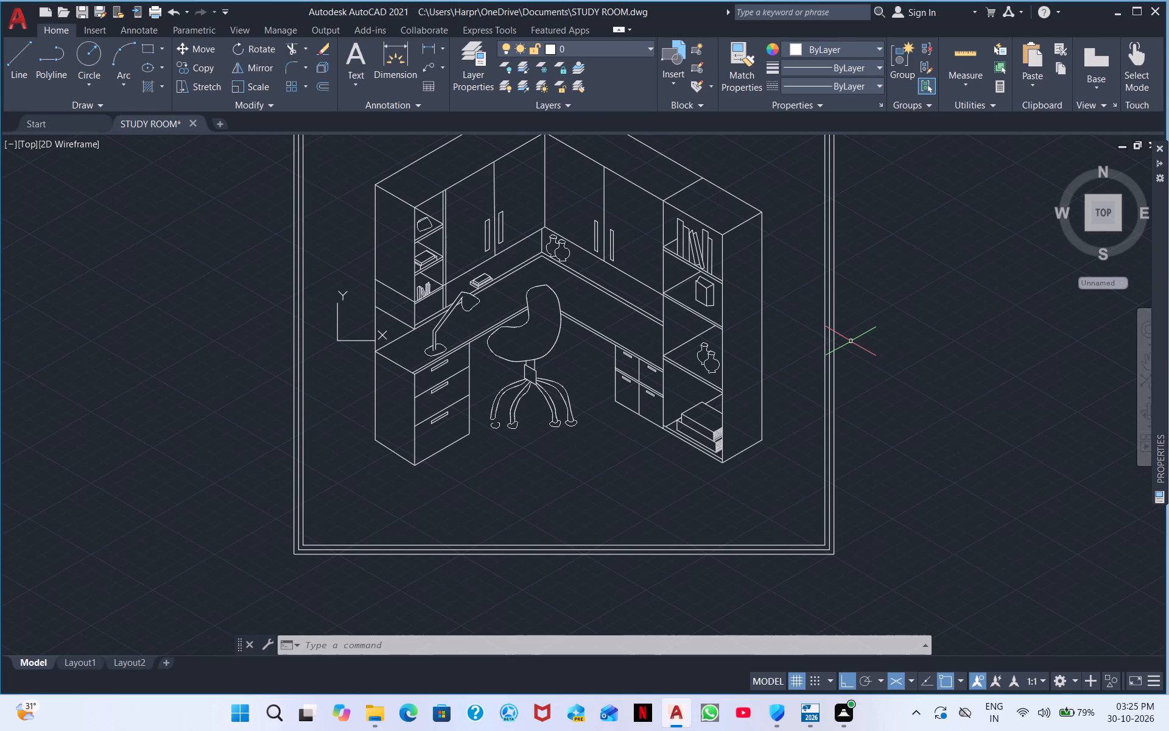
# Draw the left, bottom and right edges of an upright panel on the desk between the lamp and the chair, its bottom edge at 30°.
pyautogui.moveTo(559, 189); pyautogui.dragTo(511, 10, button='middle')
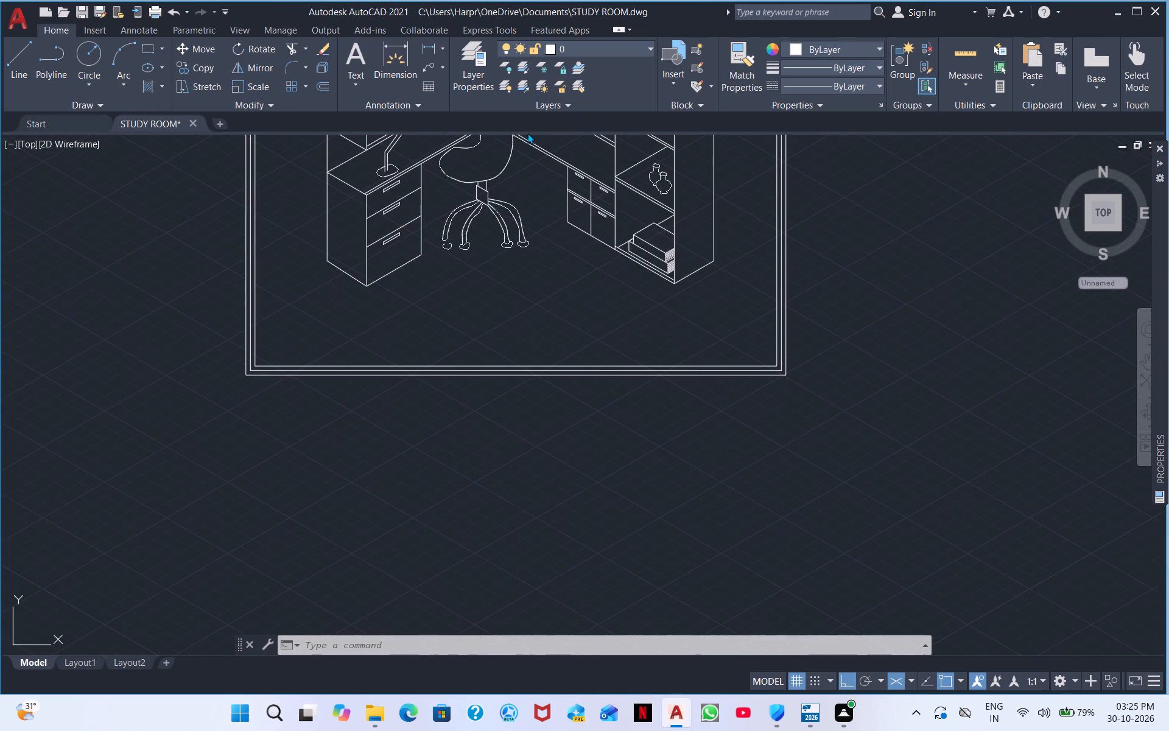
pyautogui.moveTo(439, 278); pyautogui.dragTo(379, 313, button='middle')
pyautogui.moveTo(455, 188); pyautogui.dragTo(423, 323, button='middle')
pyautogui.scroll(3, 429, 260)
pyautogui.moveTo(294, 254); pyautogui.dragTo(339, 264, button='middle')
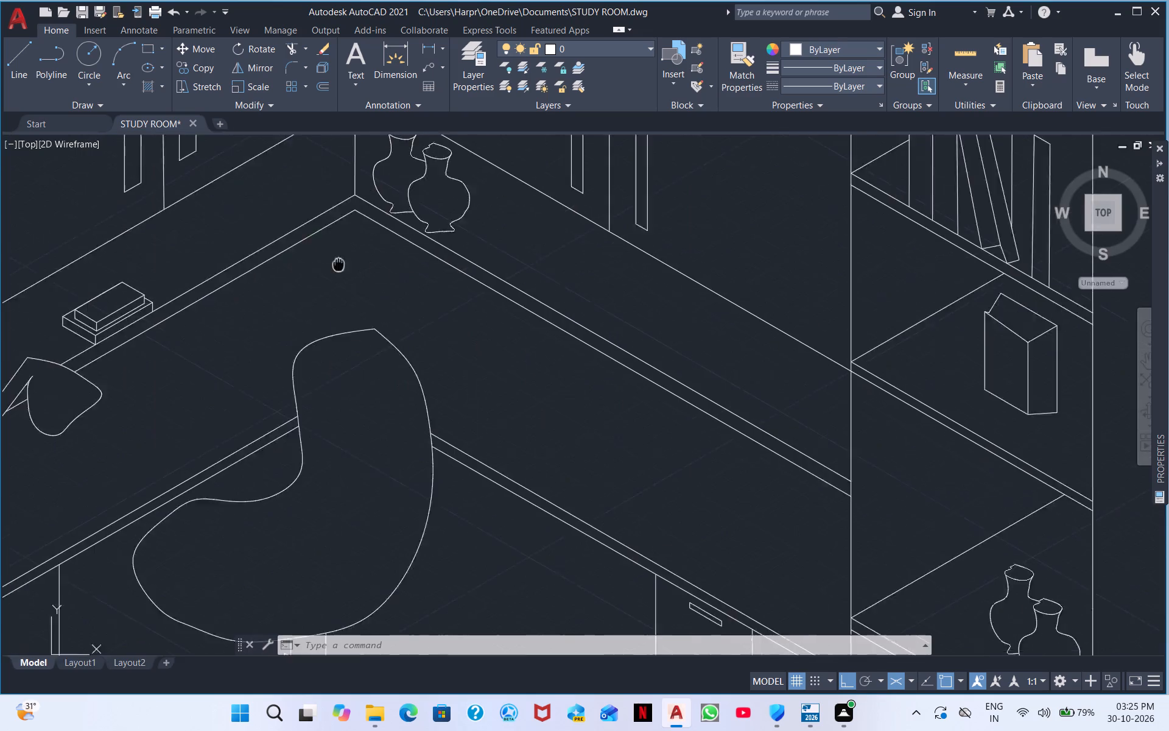
pyautogui.moveTo(339, 264); pyautogui.dragTo(594, 203, button='middle')
pyautogui.click(13, 66)
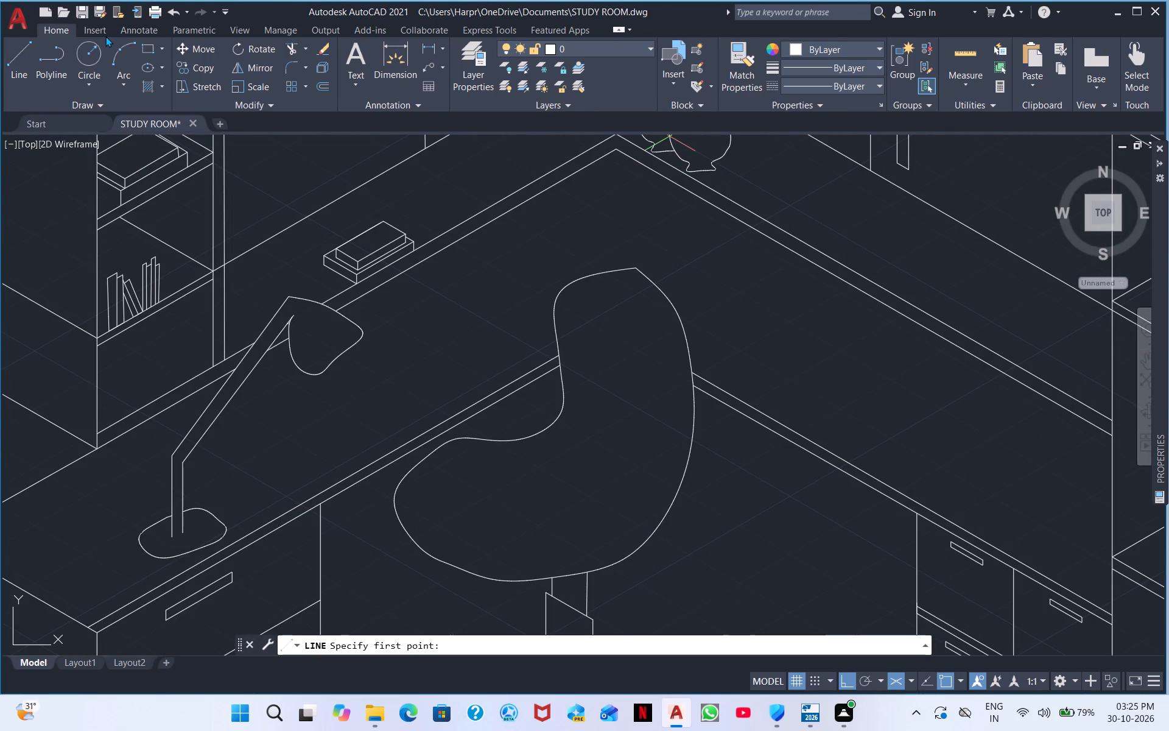
pyautogui.click(15, 65)
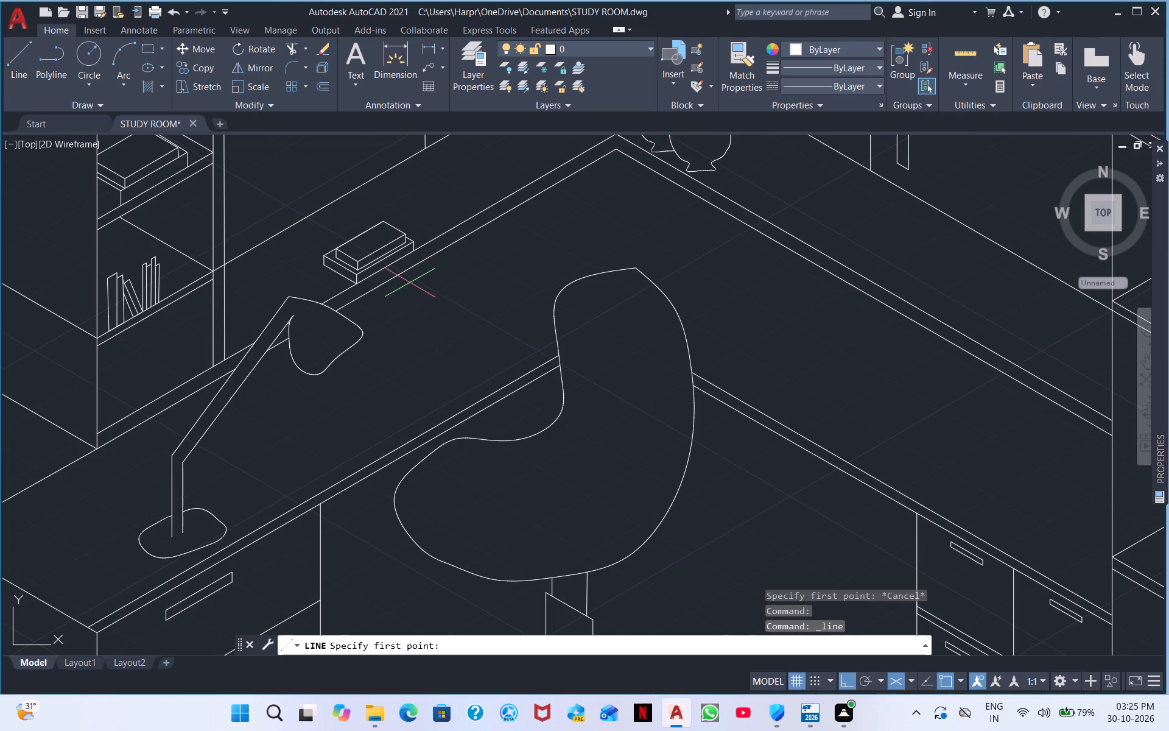
pyautogui.click(402, 287)
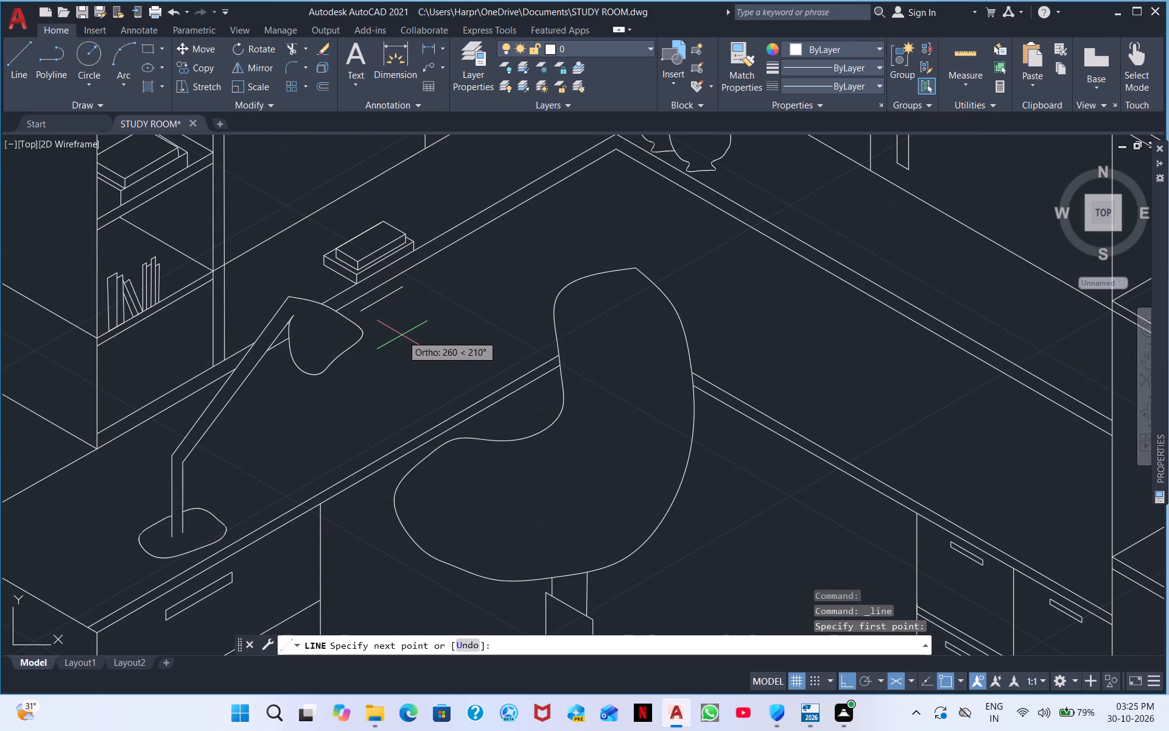
pyautogui.press('F5')
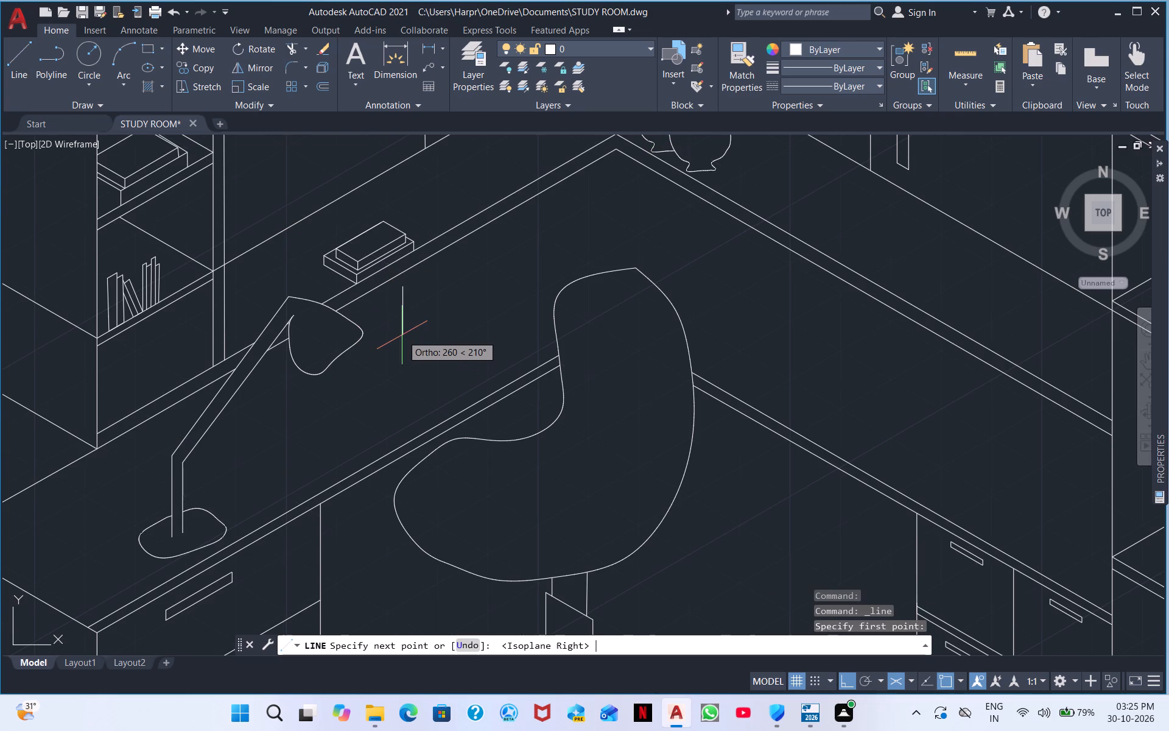
pyautogui.click(404, 351)
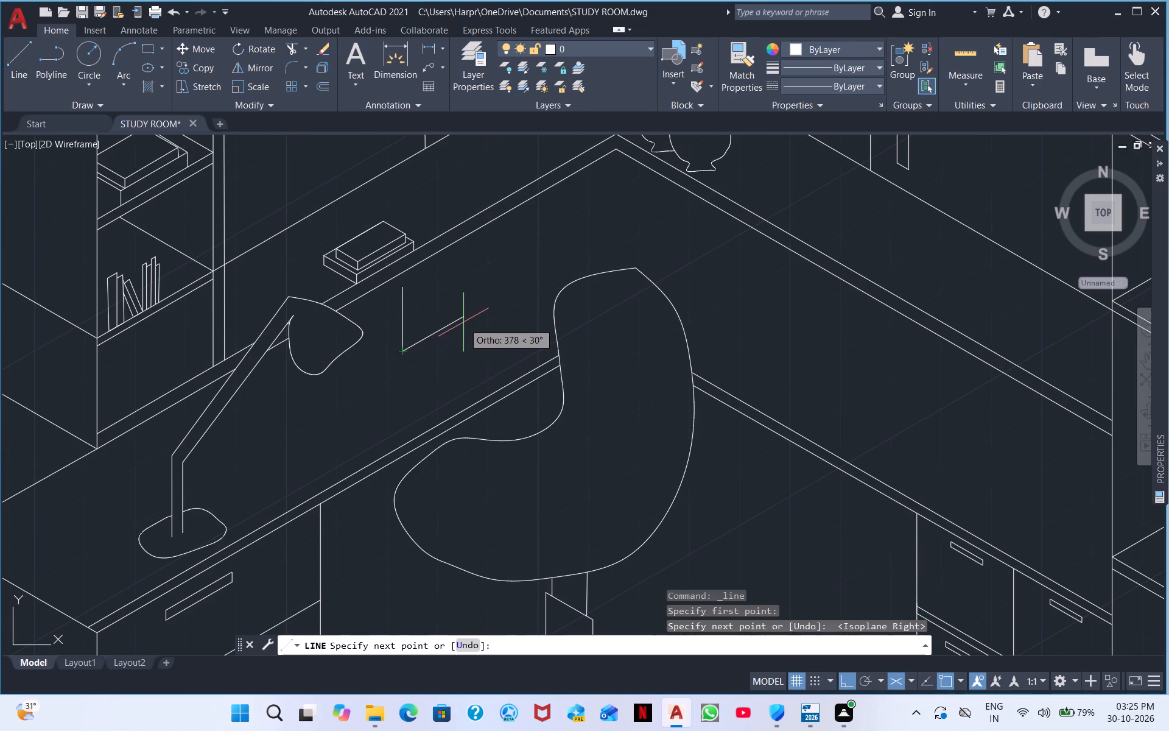
pyautogui.click(488, 306)
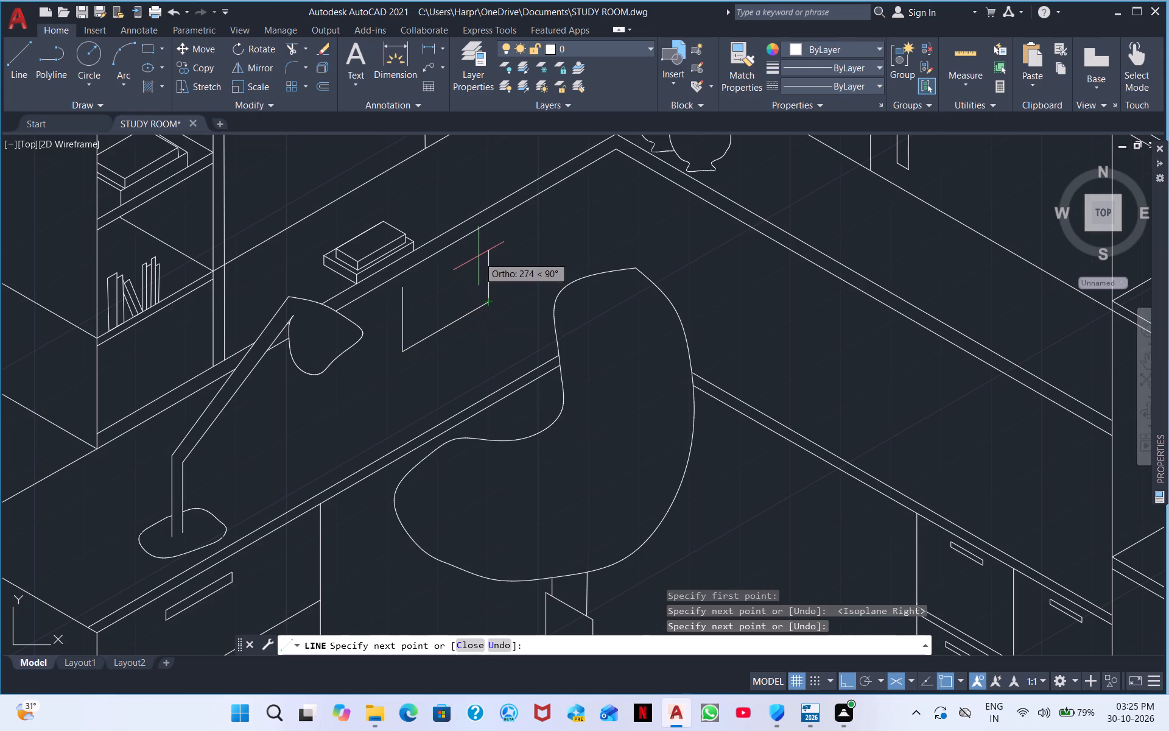
pyautogui.click(481, 241)
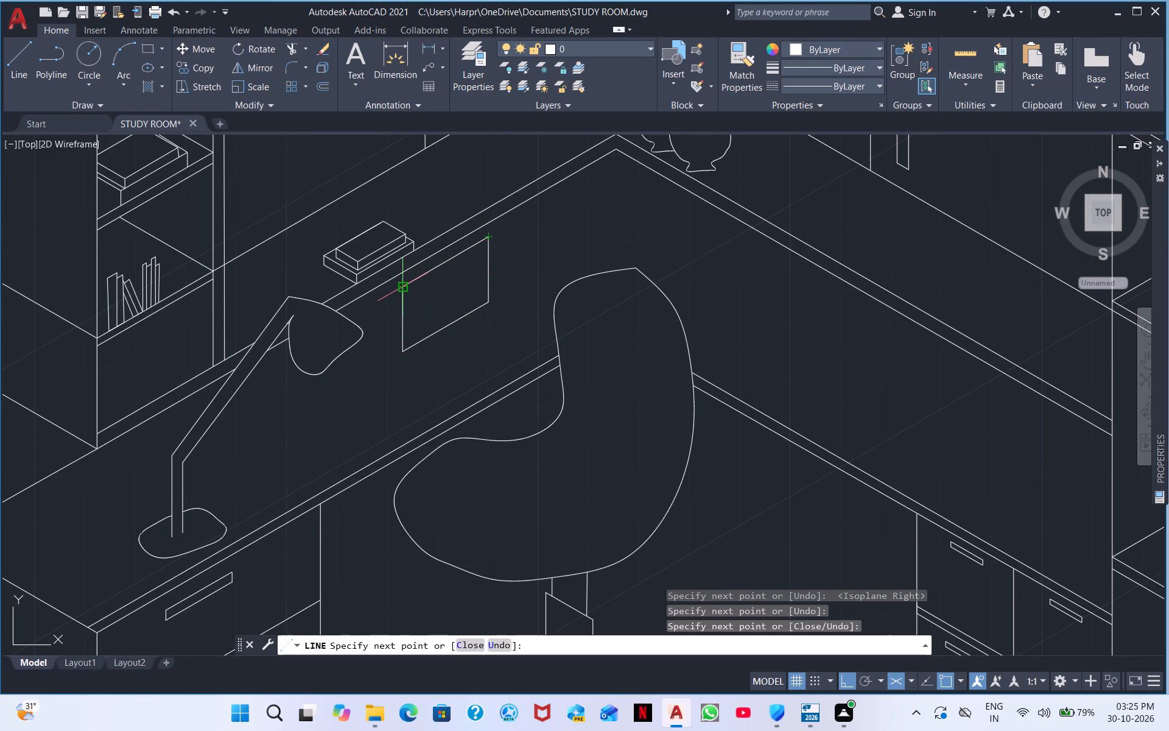
pyautogui.press('Escape')
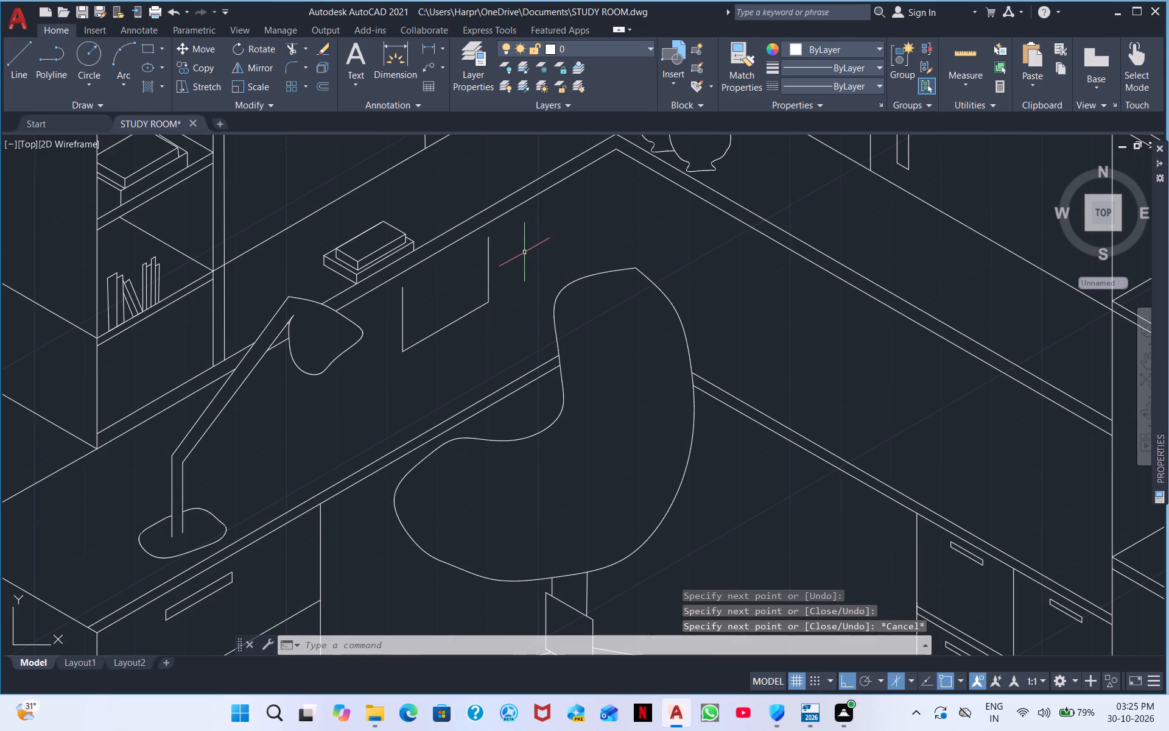
# Draw the panel's top edge at 30° from its upper-left corner, extending past the right edge.
pyautogui.rightClick(457, 288)
pyautogui.click(509, 298)
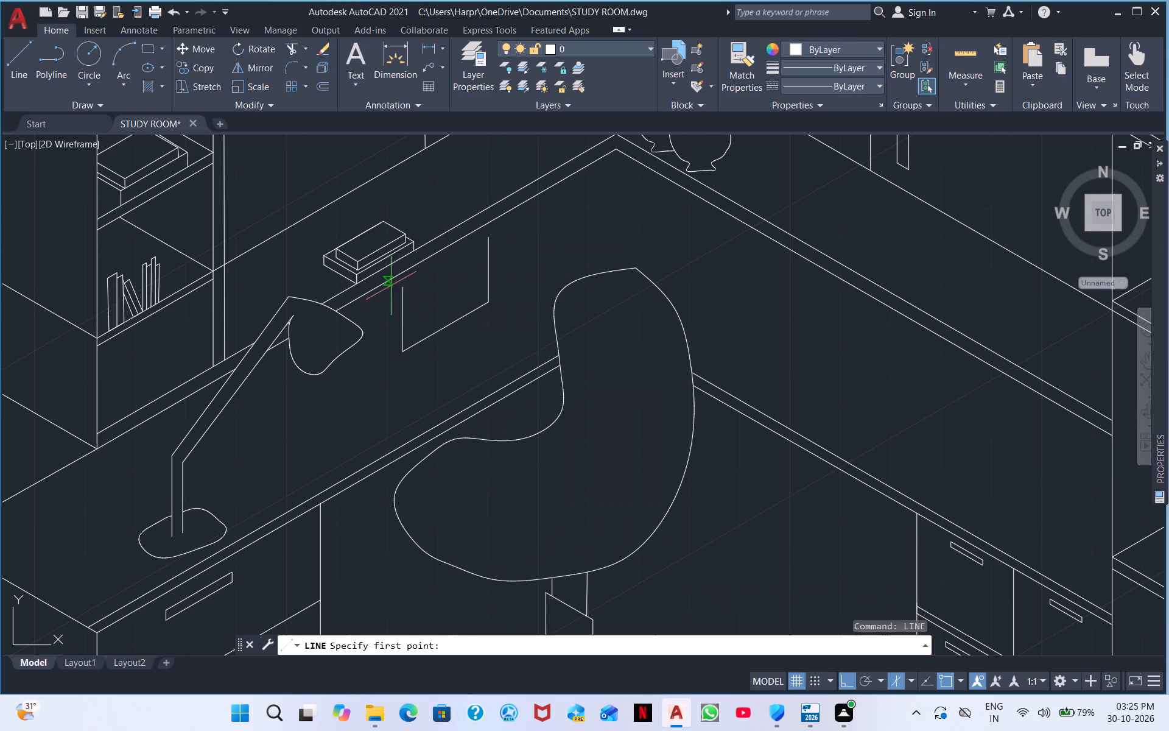
pyautogui.click(401, 288)
pyautogui.click(536, 235)
pyautogui.press('Escape')
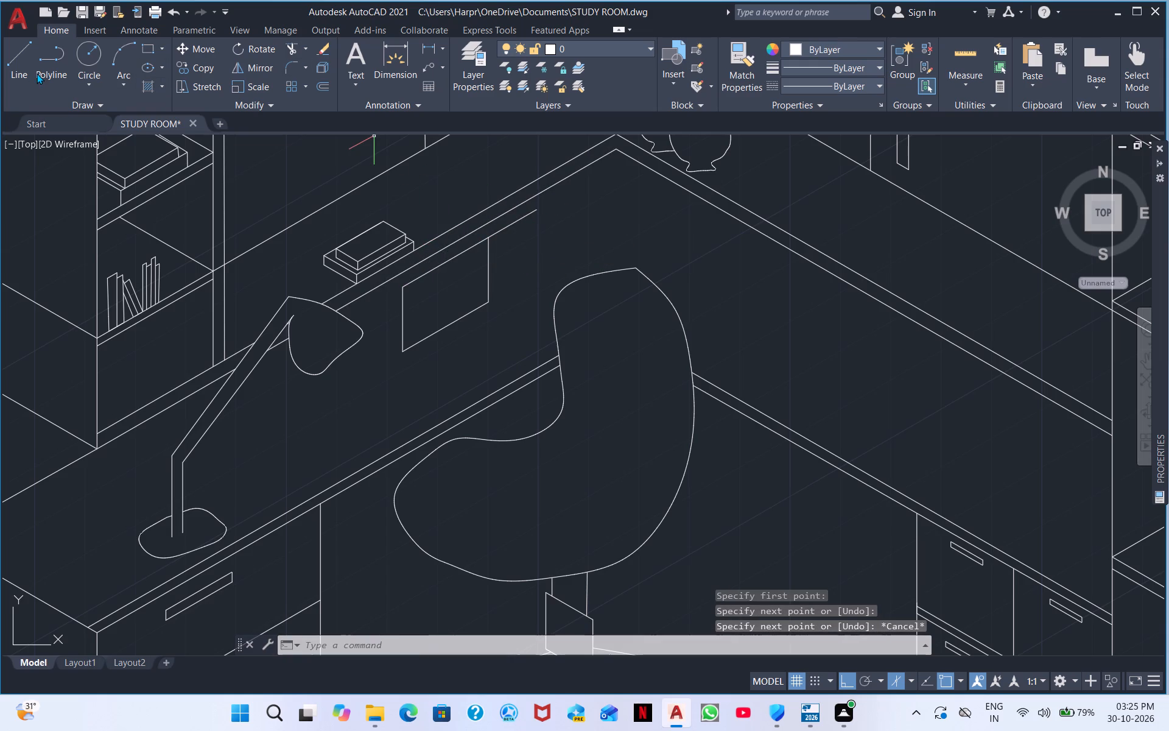
# Draw the left and bottom lines of an inner border just inside the panel's outline.
pyautogui.click(16, 67)
pyautogui.scroll(4, 445, 293)
pyautogui.moveTo(417, 281); pyautogui.dragTo(420, 280, button='middle')
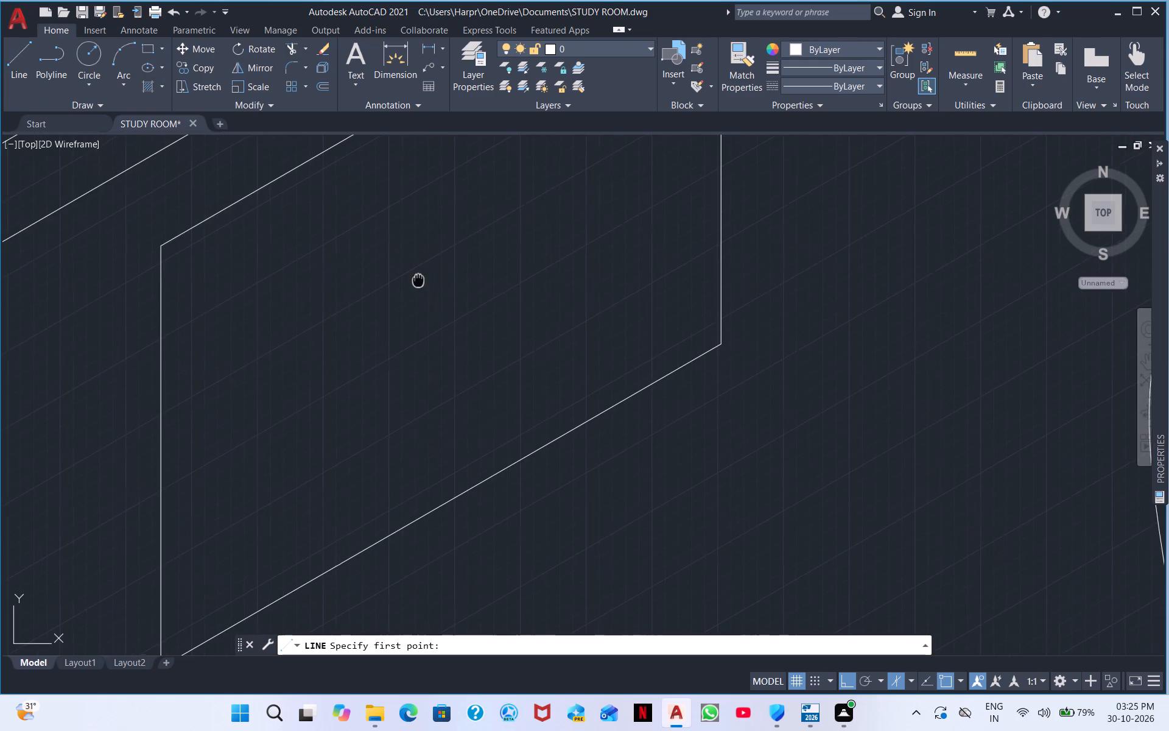
pyautogui.moveTo(420, 280); pyautogui.dragTo(486, 199, button='middle')
pyautogui.scroll(-1, 476, 205)
pyautogui.click(334, 191)
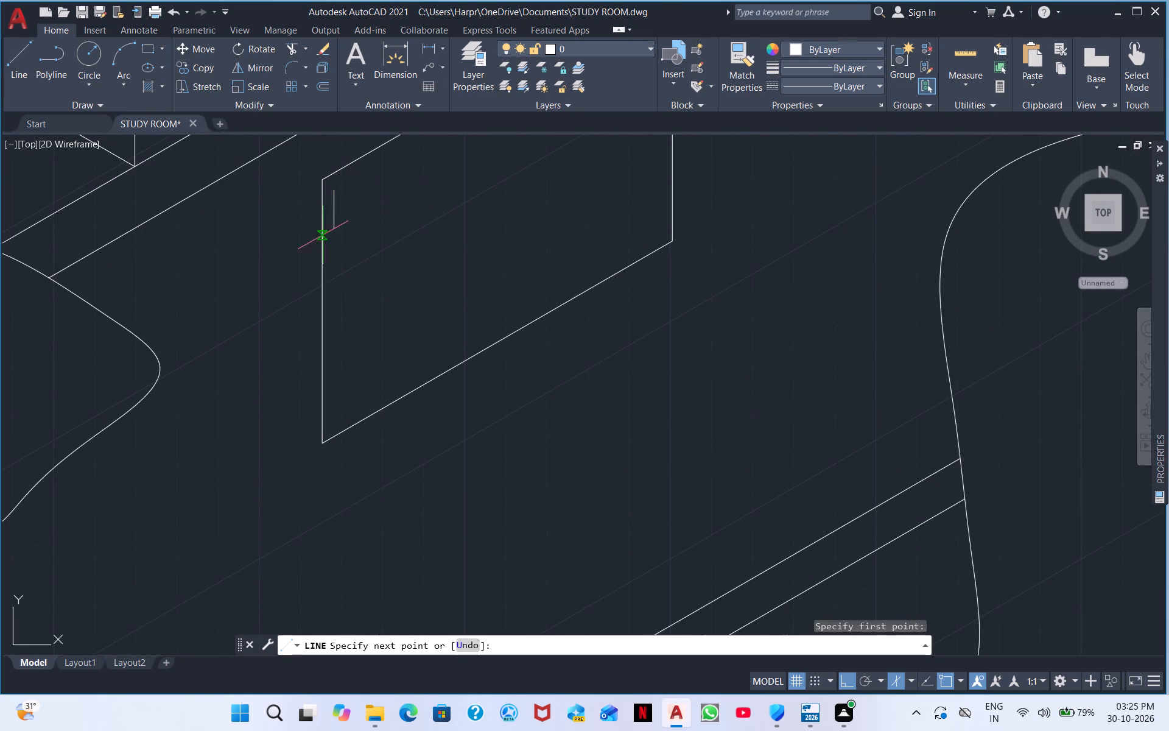
pyautogui.click(332, 424)
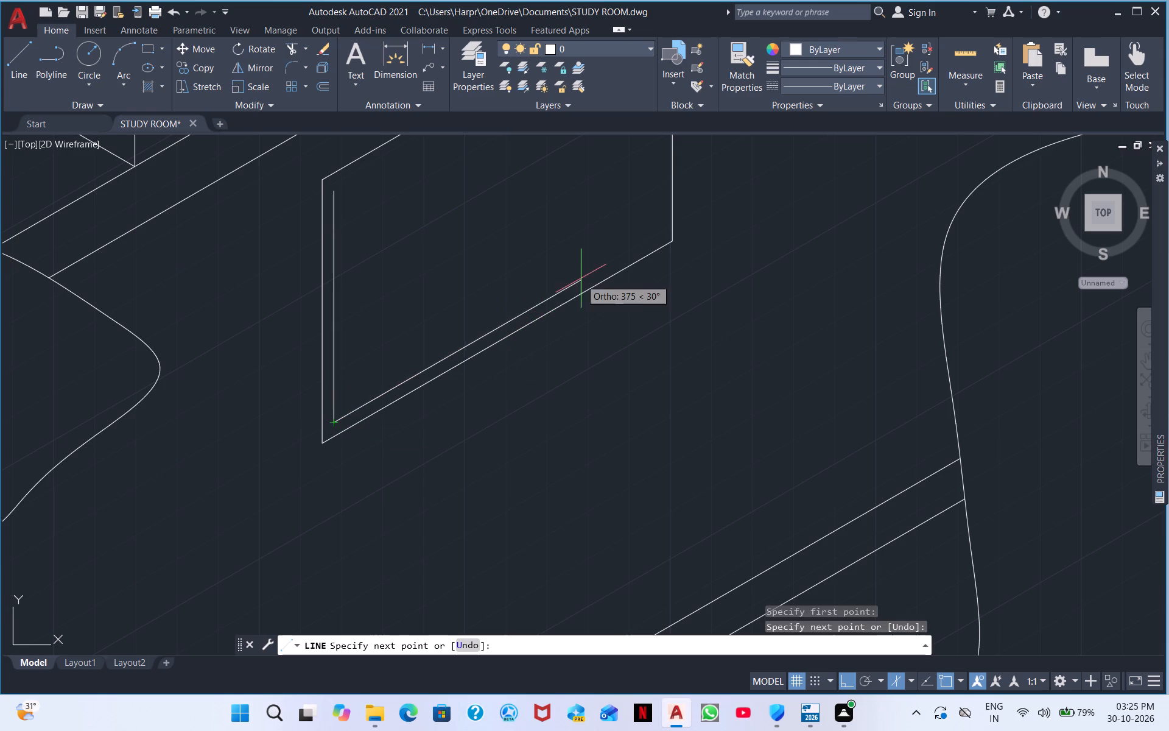
pyautogui.click(663, 233)
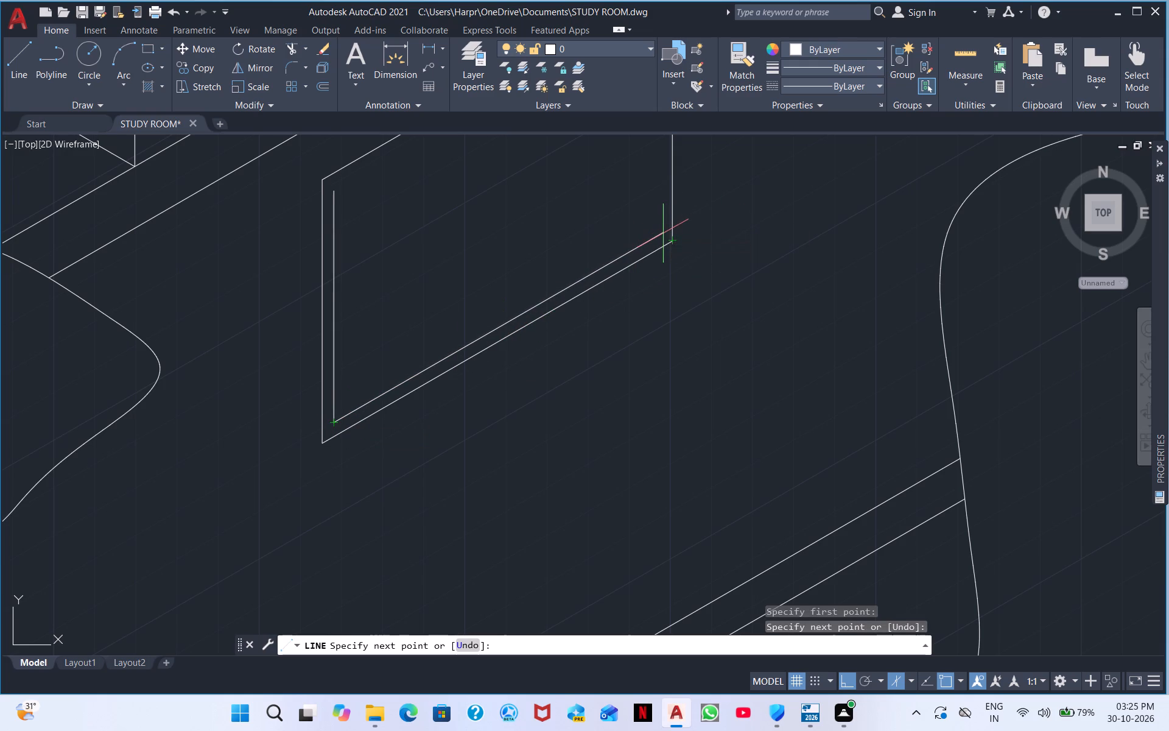
# Complete the panel's inner border with its right and top lines, joining the top line to the inner left line.
pyautogui.moveTo(660, 217); pyautogui.dragTo(626, 350, button='middle')
pyautogui.scroll(-1, 629, 190)
pyautogui.moveTo(629, 190); pyautogui.dragTo(625, 250, button='middle')
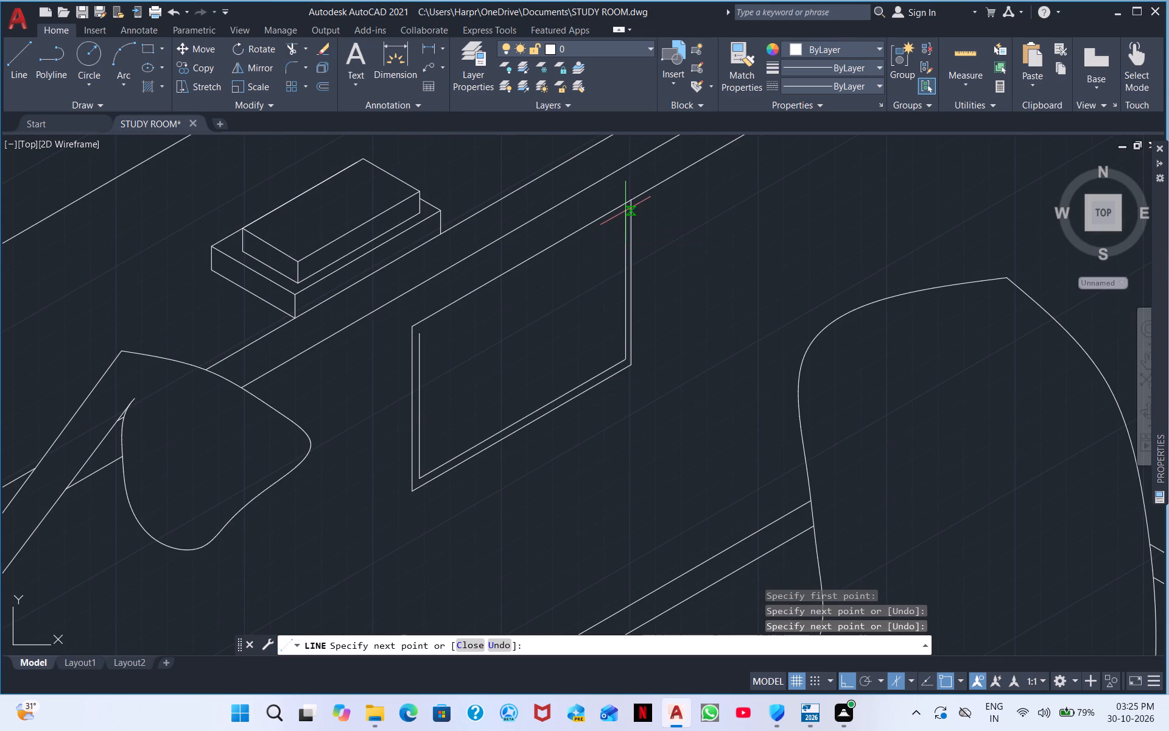
pyautogui.click(625, 211)
pyautogui.hotkey('ctrl', 'z')
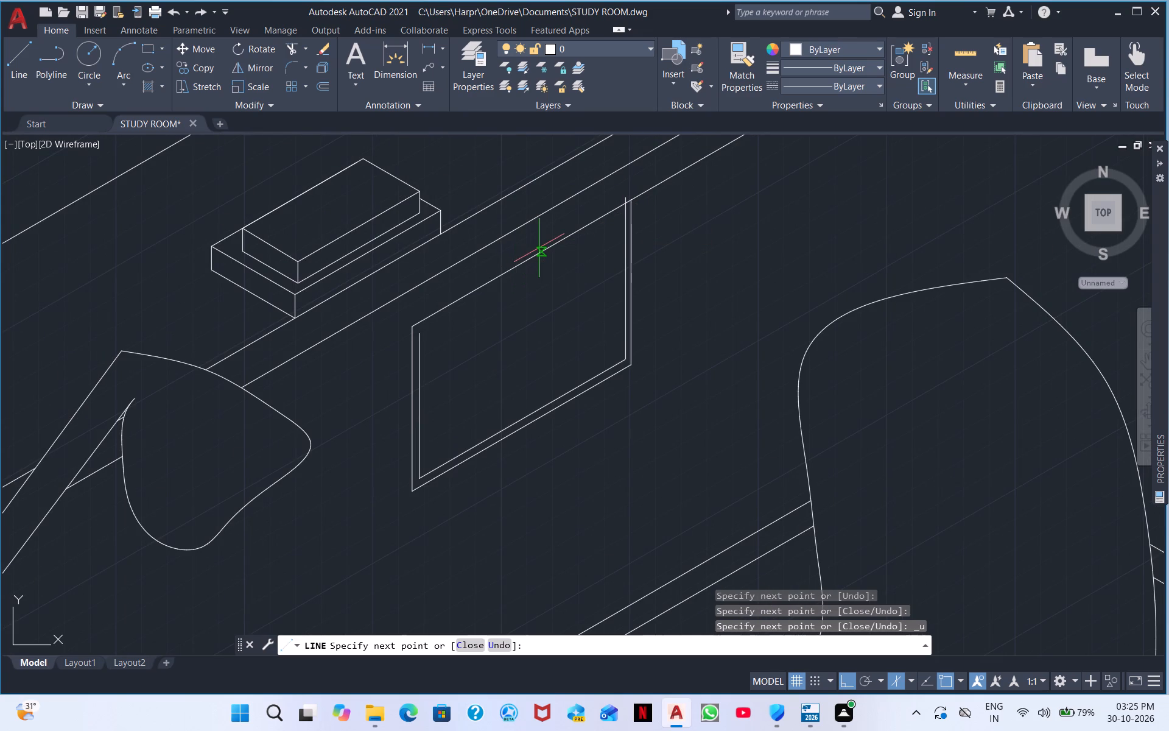
pyautogui.scroll(3, 625, 224)
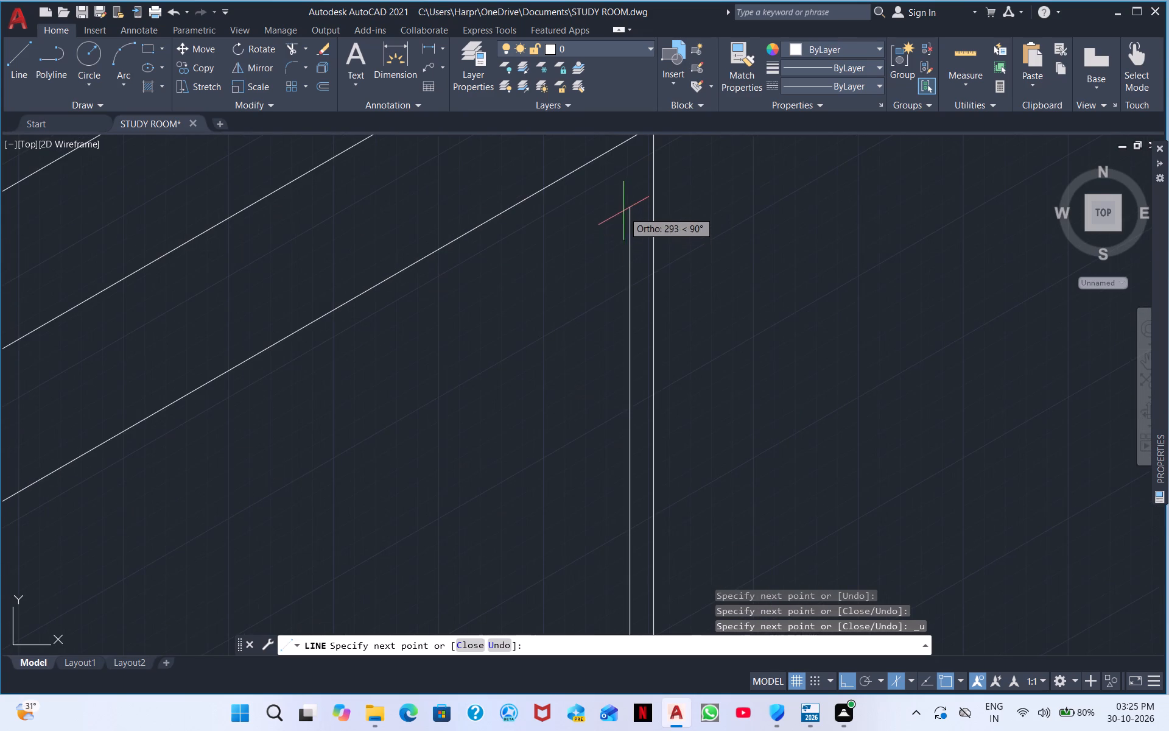
pyautogui.click(630, 177)
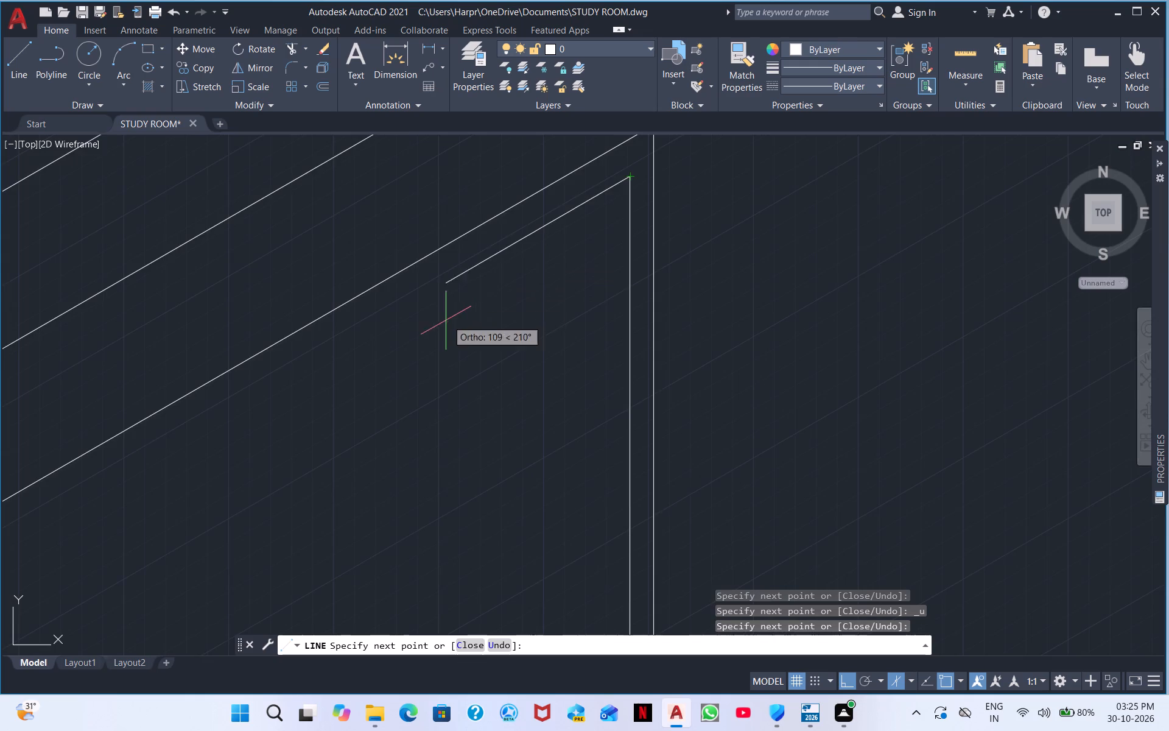
pyautogui.moveTo(445, 321); pyautogui.dragTo(769, 222, button='middle')
pyautogui.moveTo(296, 499); pyautogui.dragTo(583, 376, button='middle')
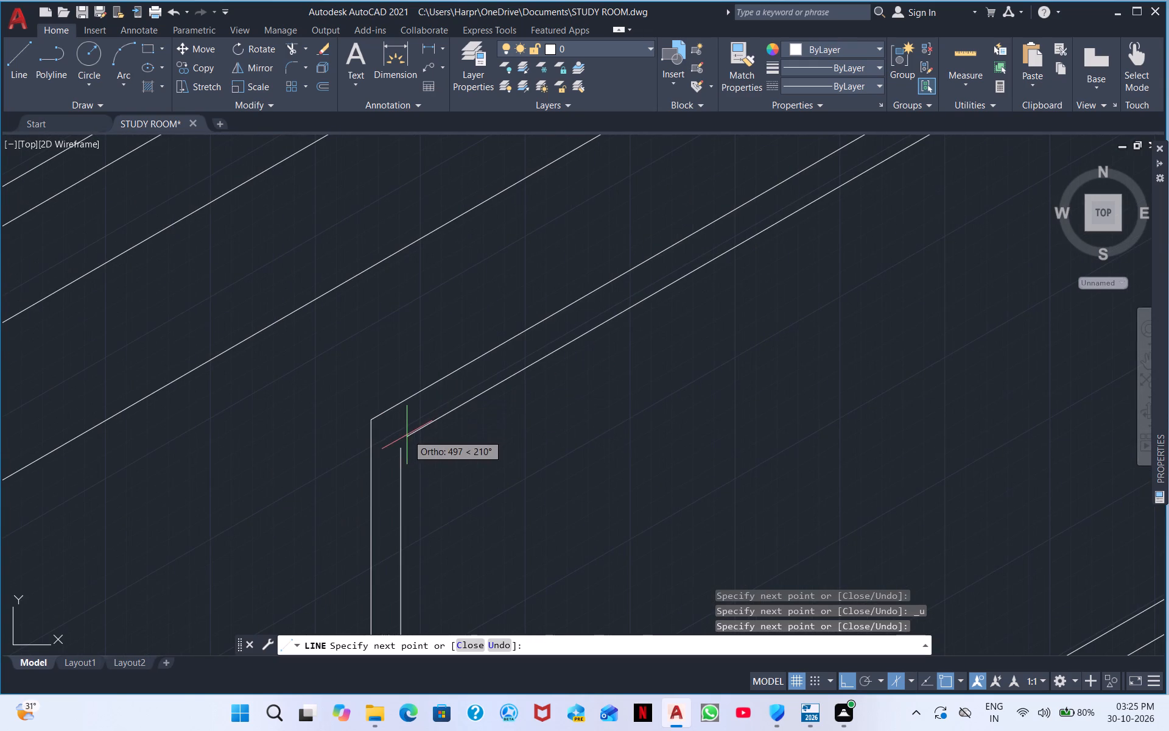
pyautogui.click(401, 443)
pyautogui.scroll(-1, 552, 412)
pyautogui.scroll(1, 492, 412)
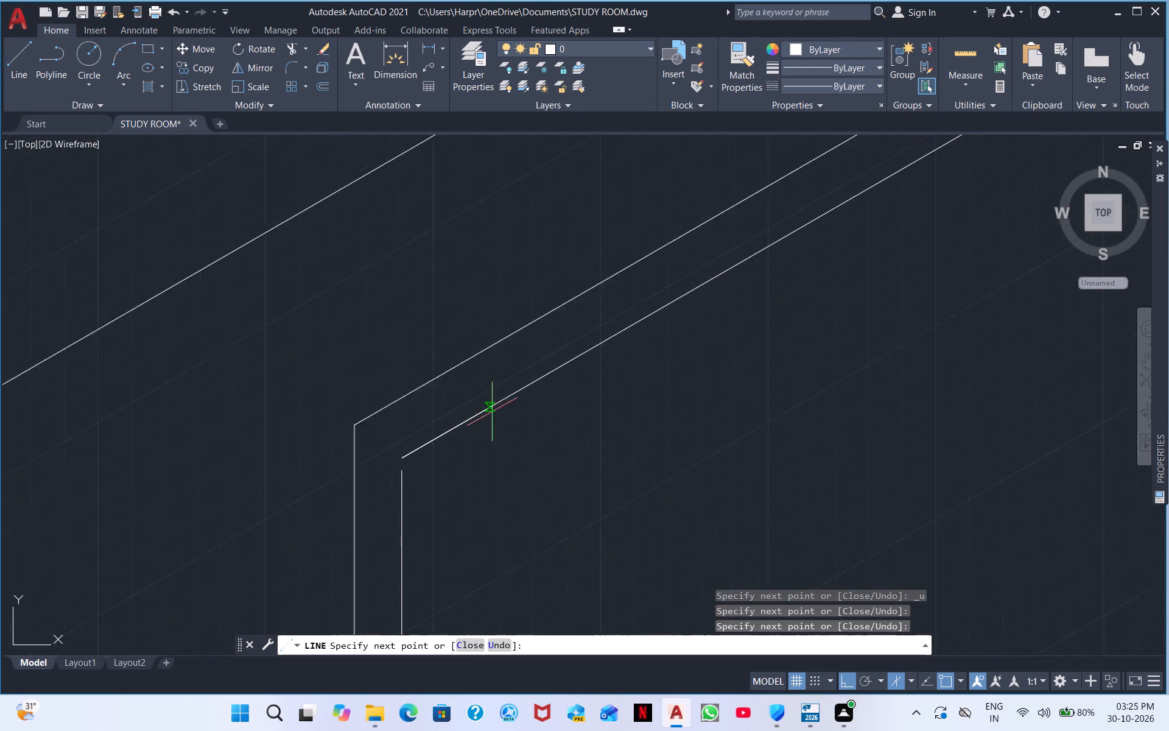
pyautogui.scroll(2, 492, 412)
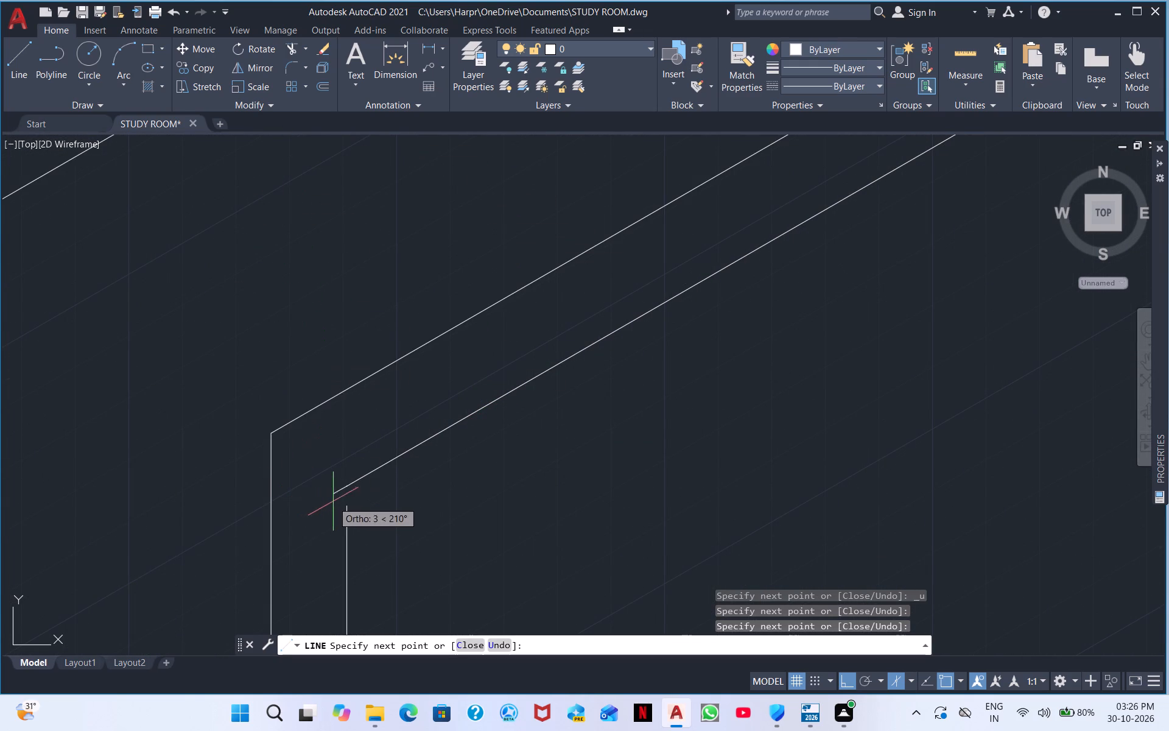
pyautogui.click(345, 504)
pyautogui.press('Escape')
# With Ortho off, draw the base's slanted left side from the panel's lower-left corner and its front edge running roughly parallel to the panel.
pyautogui.scroll(-2, 575, 457)
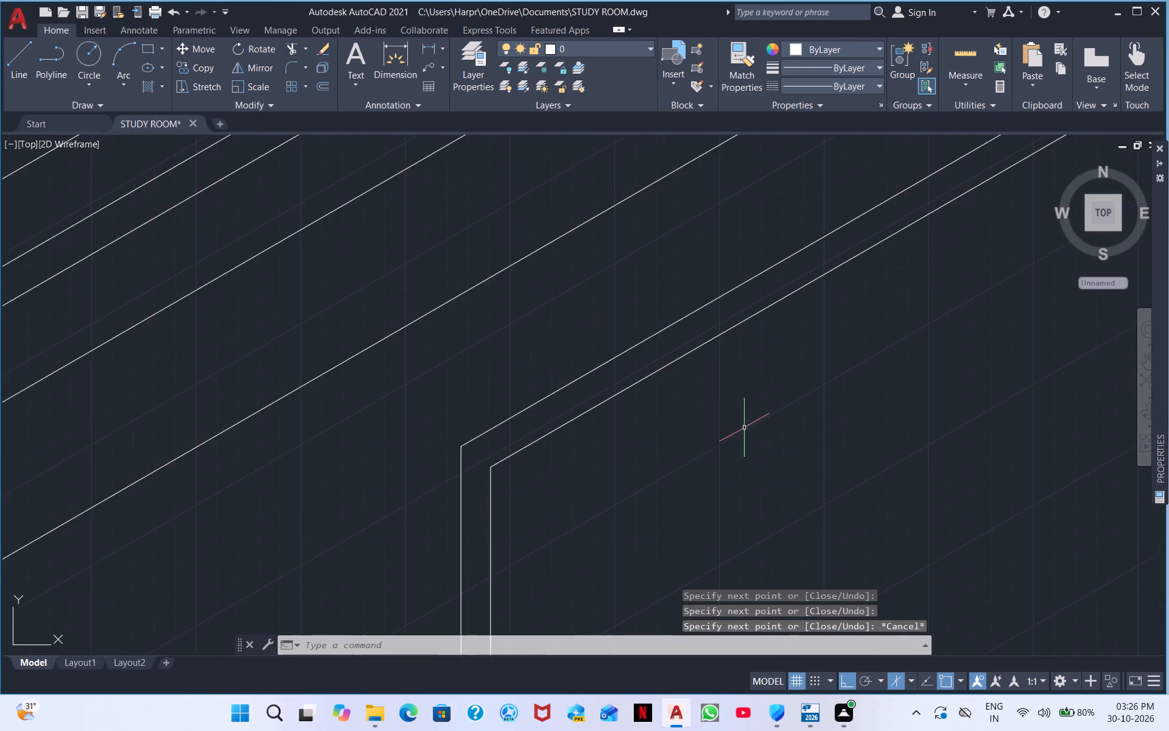
pyautogui.moveTo(752, 425); pyautogui.dragTo(622, 250, button='middle')
pyautogui.scroll(-2, 614, 239)
pyautogui.moveTo(666, 283); pyautogui.dragTo(586, 207, button='middle')
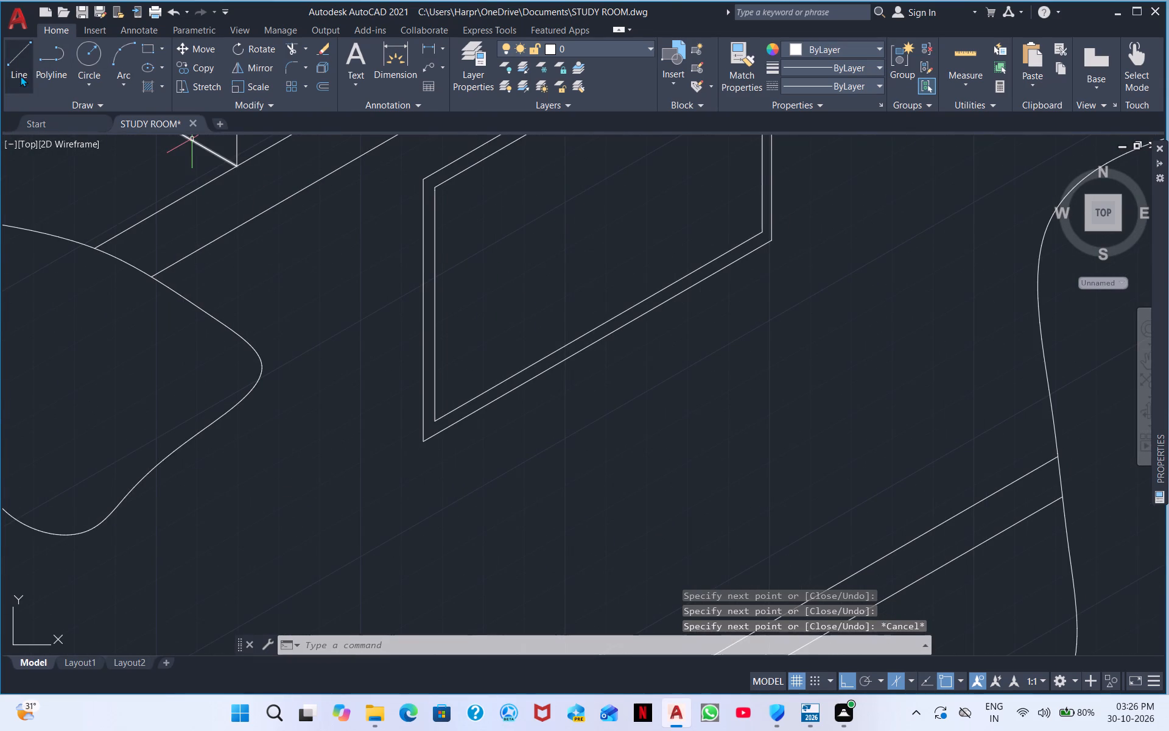
pyautogui.click(20, 76)
pyautogui.click(424, 446)
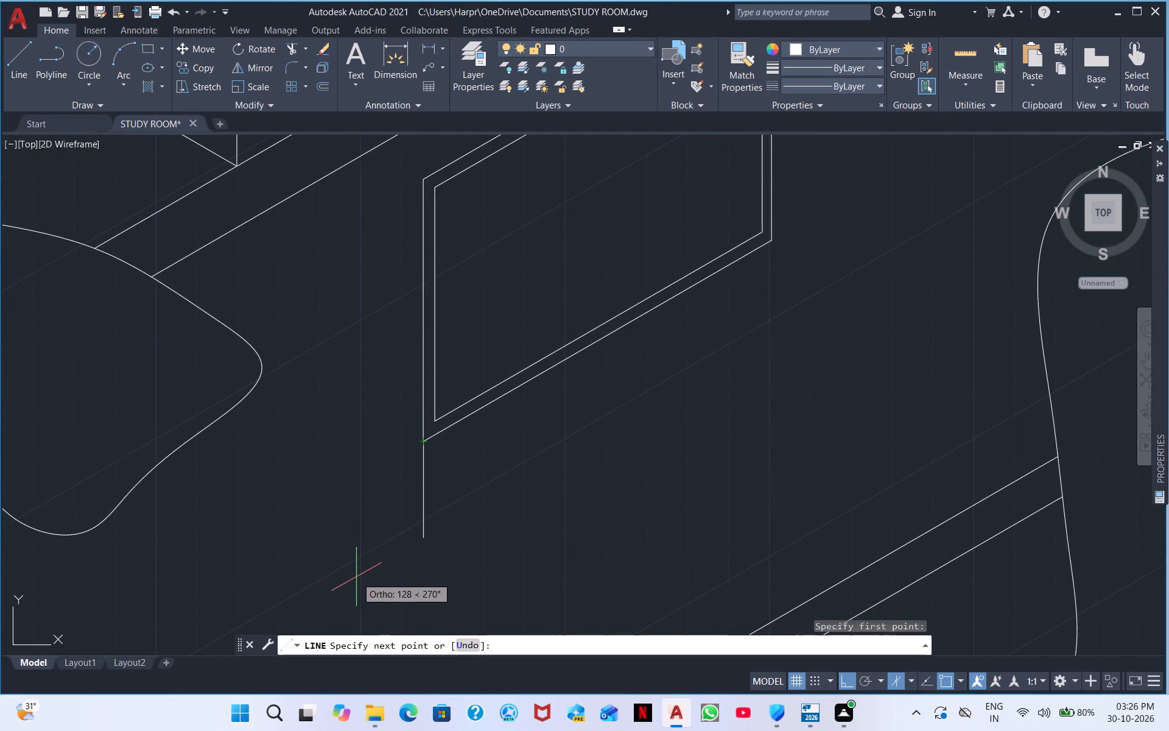
pyautogui.press('F5')
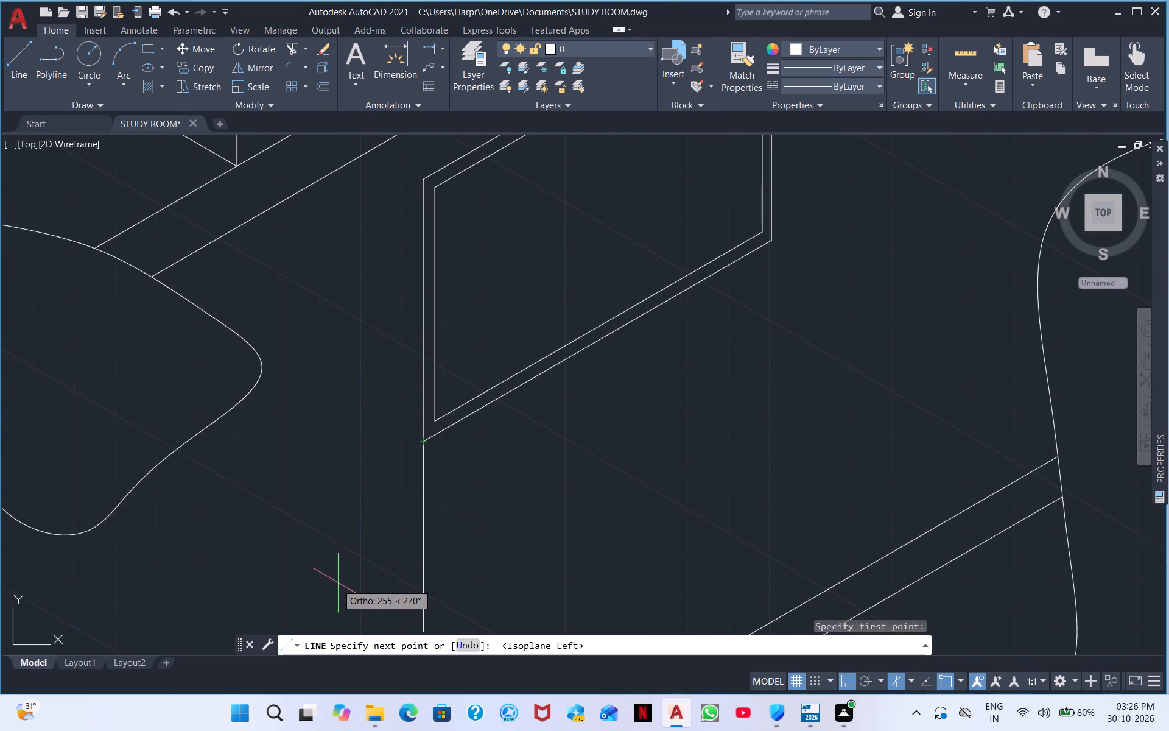
pyautogui.press('F5')
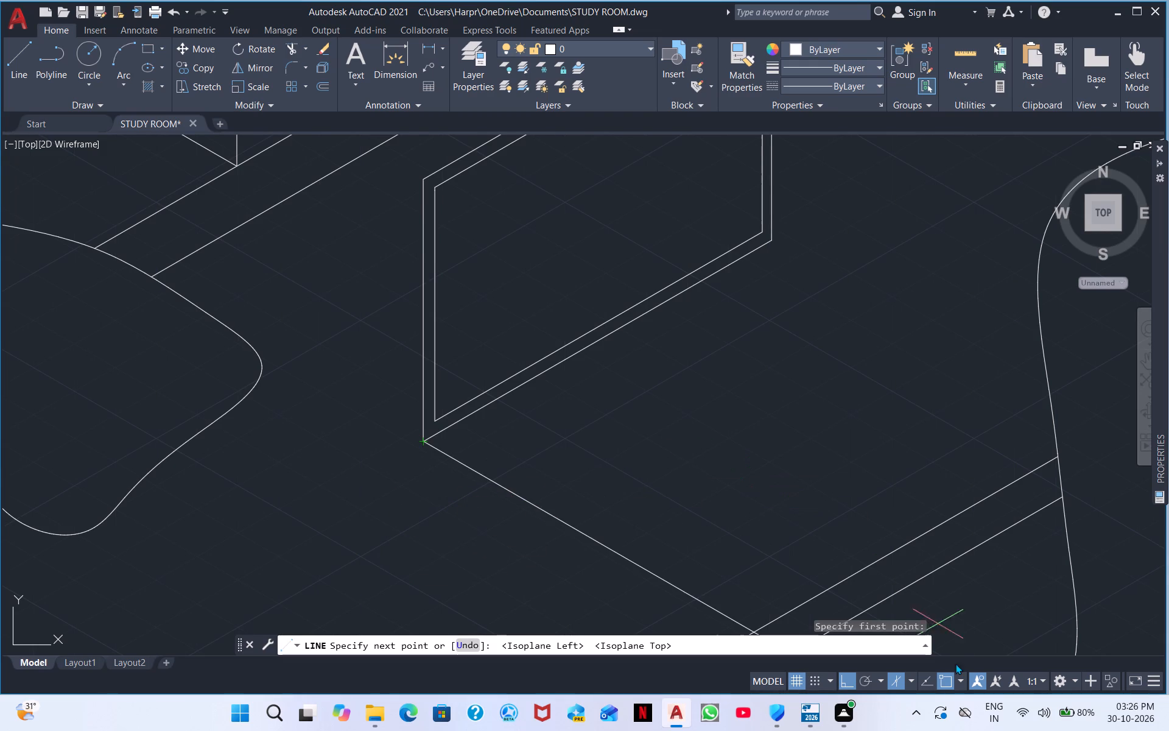
pyautogui.click(841, 676)
pyautogui.moveTo(407, 589); pyautogui.dragTo(406, 487, button='middle')
pyautogui.scroll(-1, 410, 483)
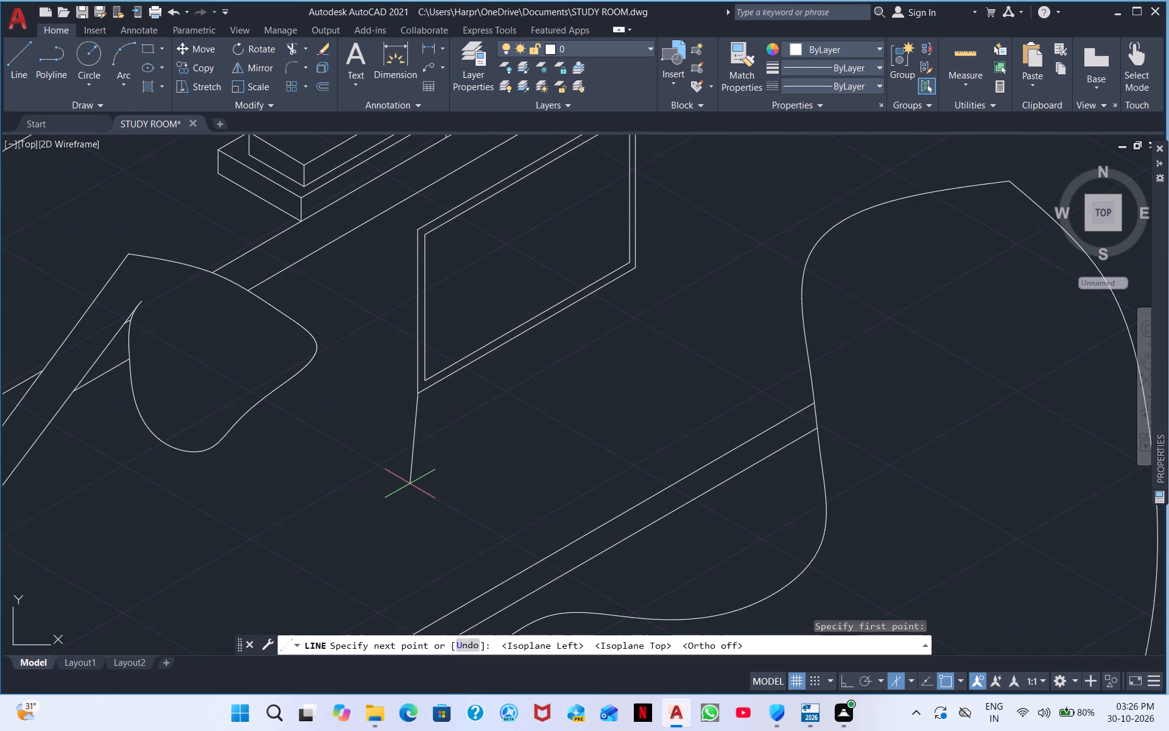
pyautogui.click(374, 510)
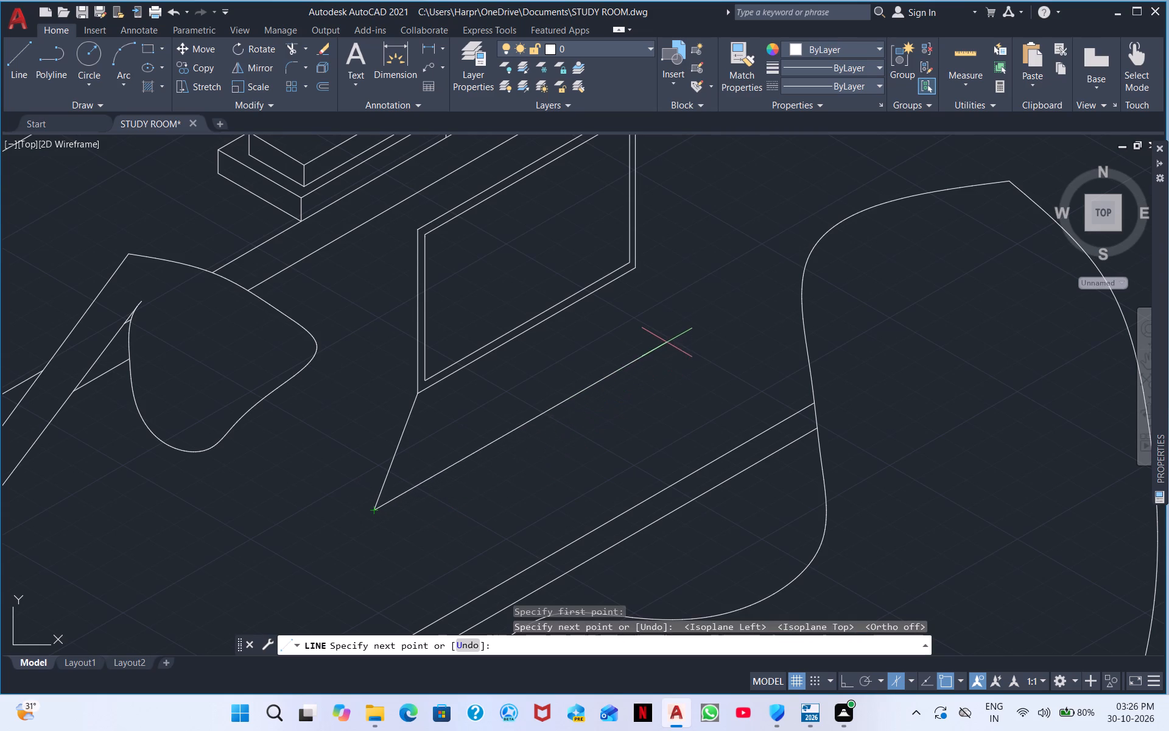
pyautogui.click(727, 323)
pyautogui.press('Escape')
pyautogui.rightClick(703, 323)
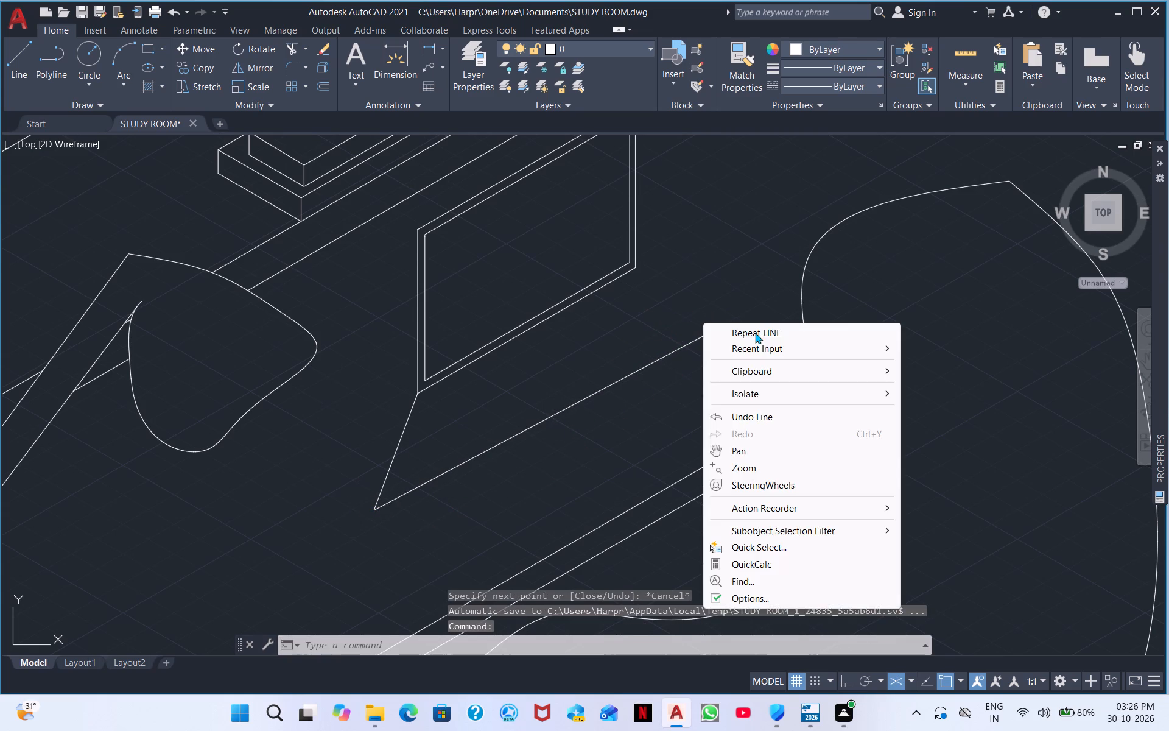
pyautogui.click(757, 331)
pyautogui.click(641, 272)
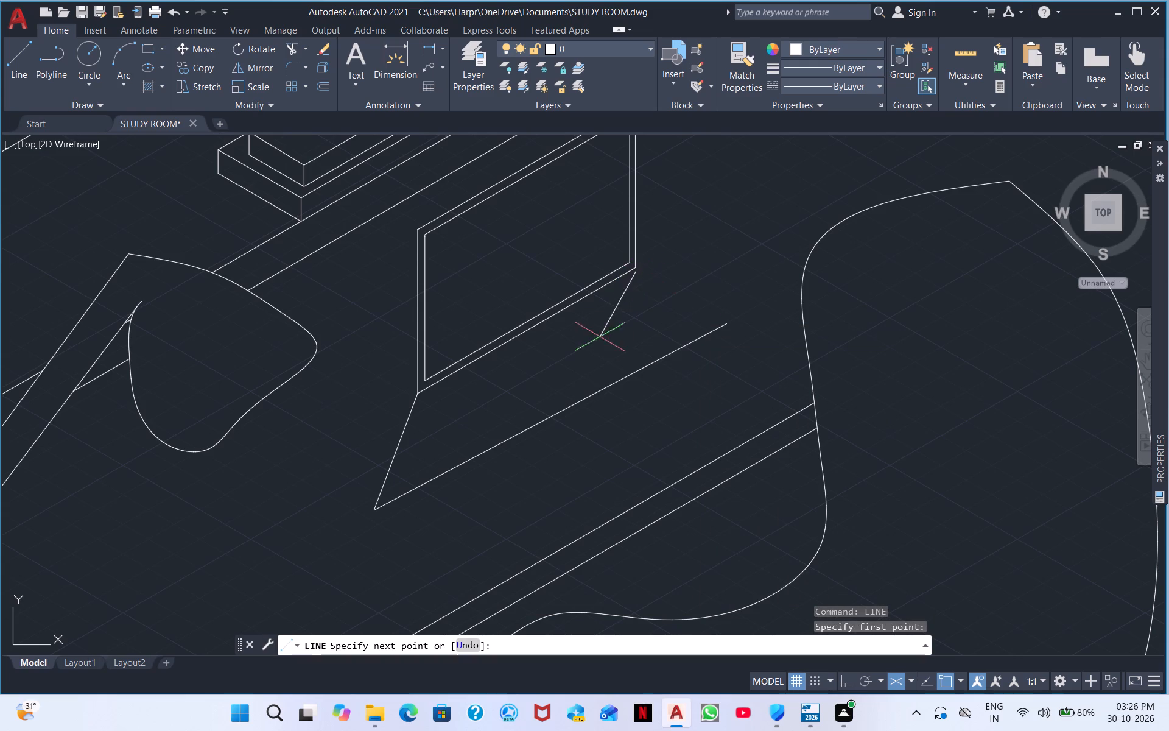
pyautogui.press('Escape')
# Draw the base's slanted right side from the panel's lower-right corner, extending past the front edge.
pyautogui.moveTo(664, 289); pyautogui.dragTo(589, 378, button='middle')
pyautogui.scroll(1, 589, 378)
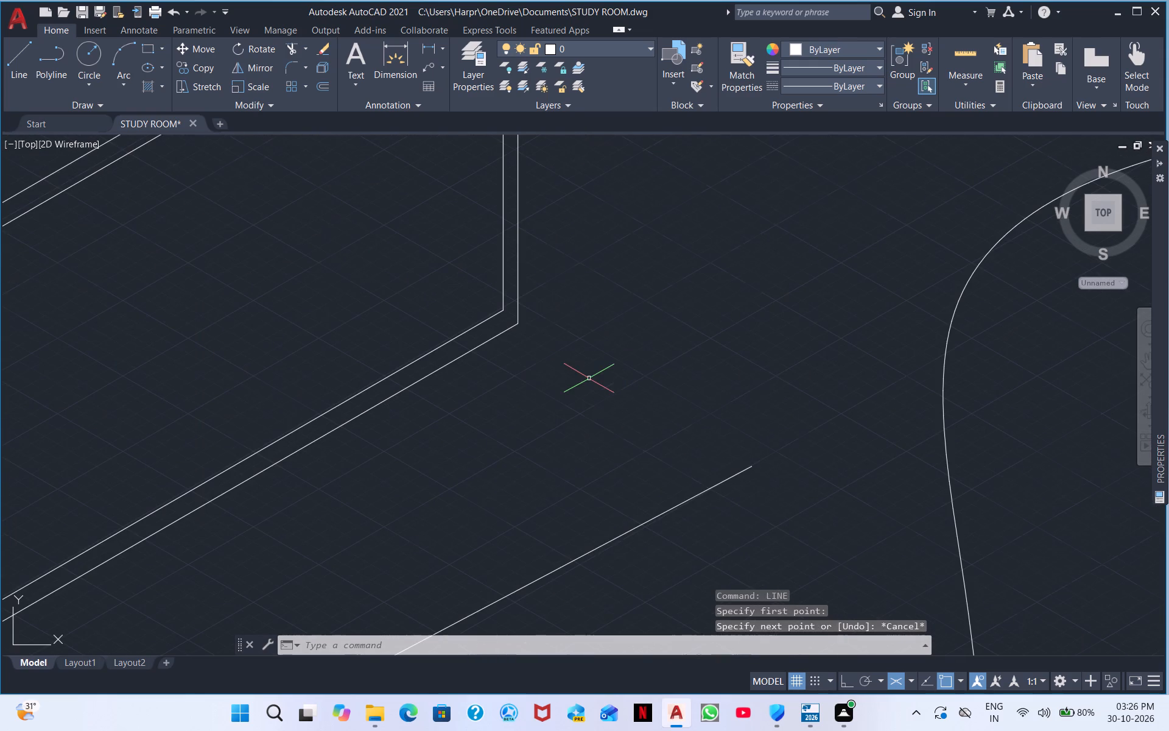
pyautogui.scroll(1, 589, 378)
pyautogui.rightClick(591, 376)
pyautogui.click(675, 380)
pyautogui.click(521, 322)
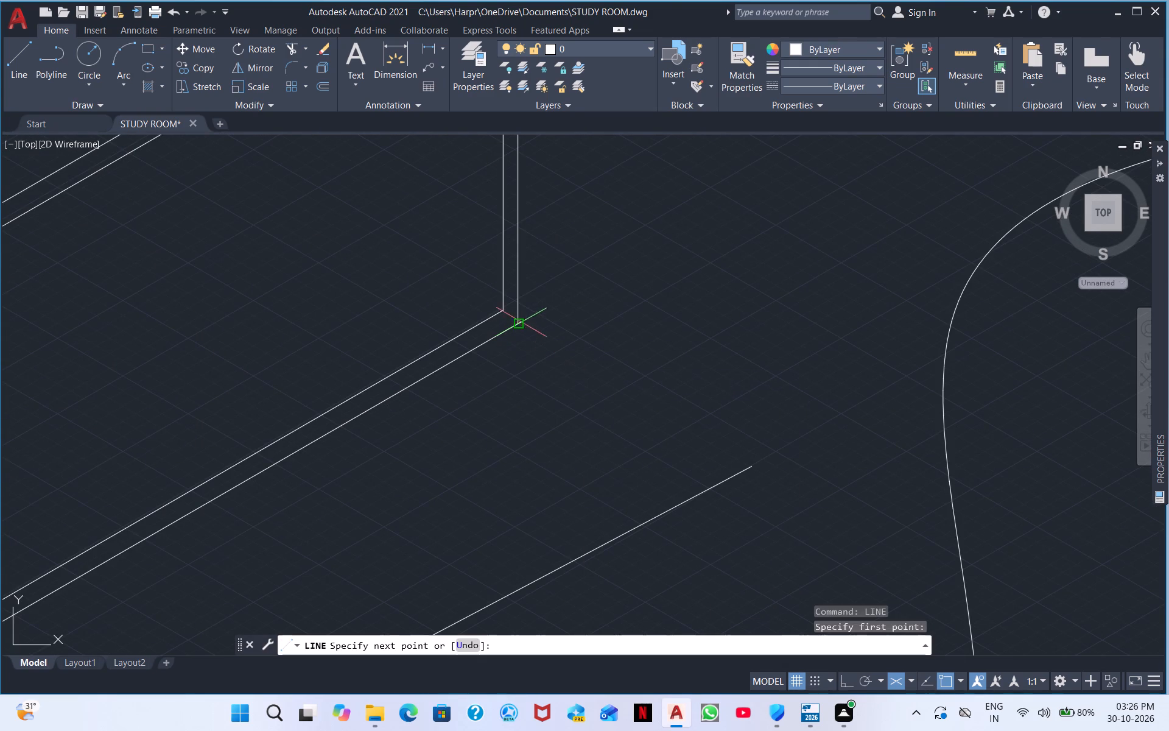
pyautogui.moveTo(490, 556); pyautogui.dragTo(547, 303, button='middle')
pyautogui.scroll(-1, 549, 301)
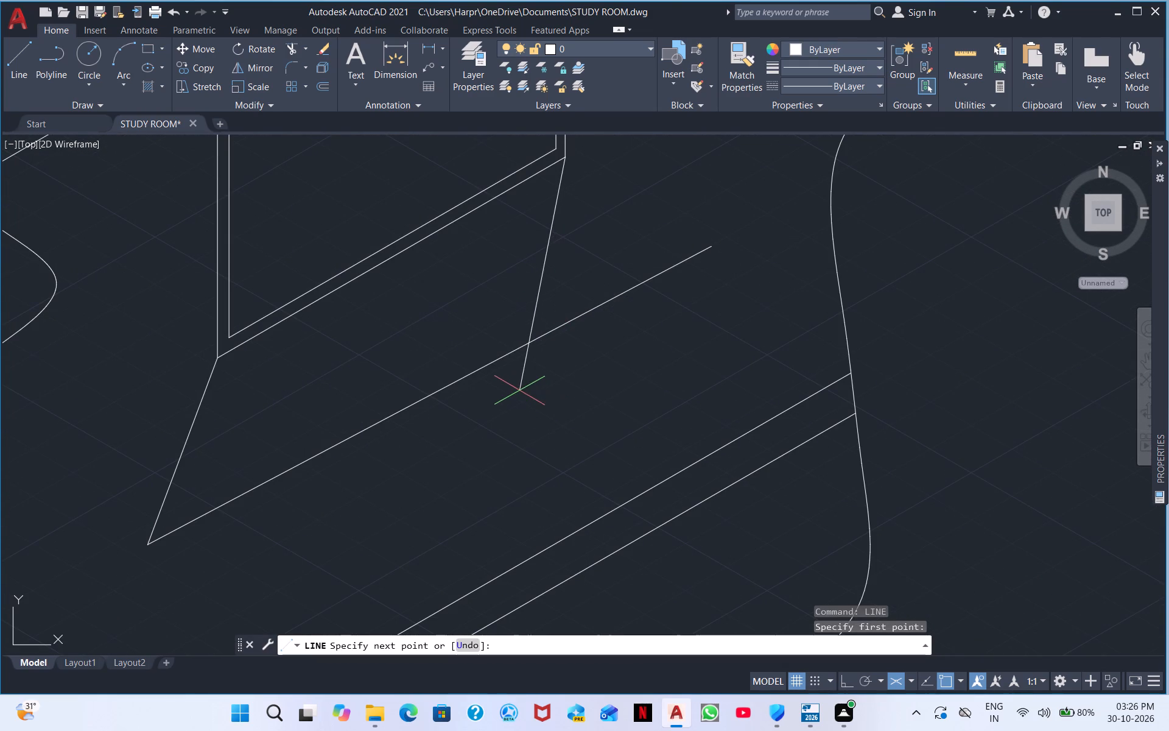
pyautogui.click(514, 388)
pyautogui.press('Escape')
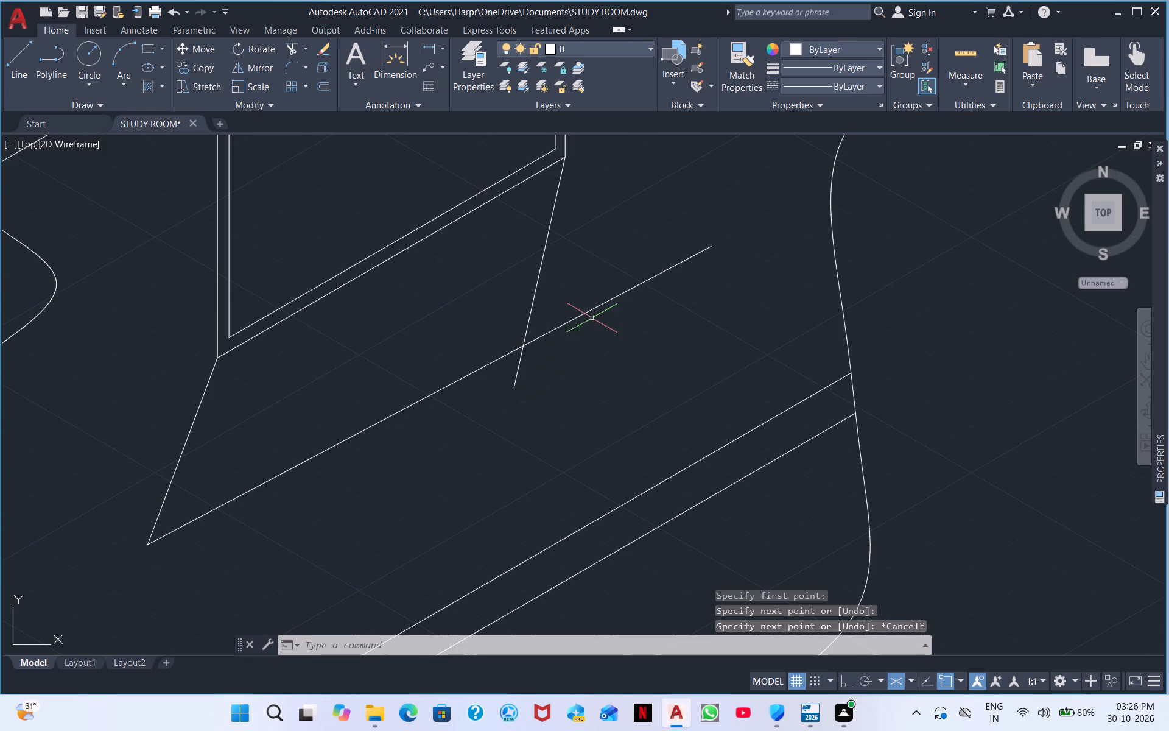
# Draw an inner border line just inside the base's slanted left side, from the panel's bottom edge past the front edge.
pyautogui.click(12, 63)
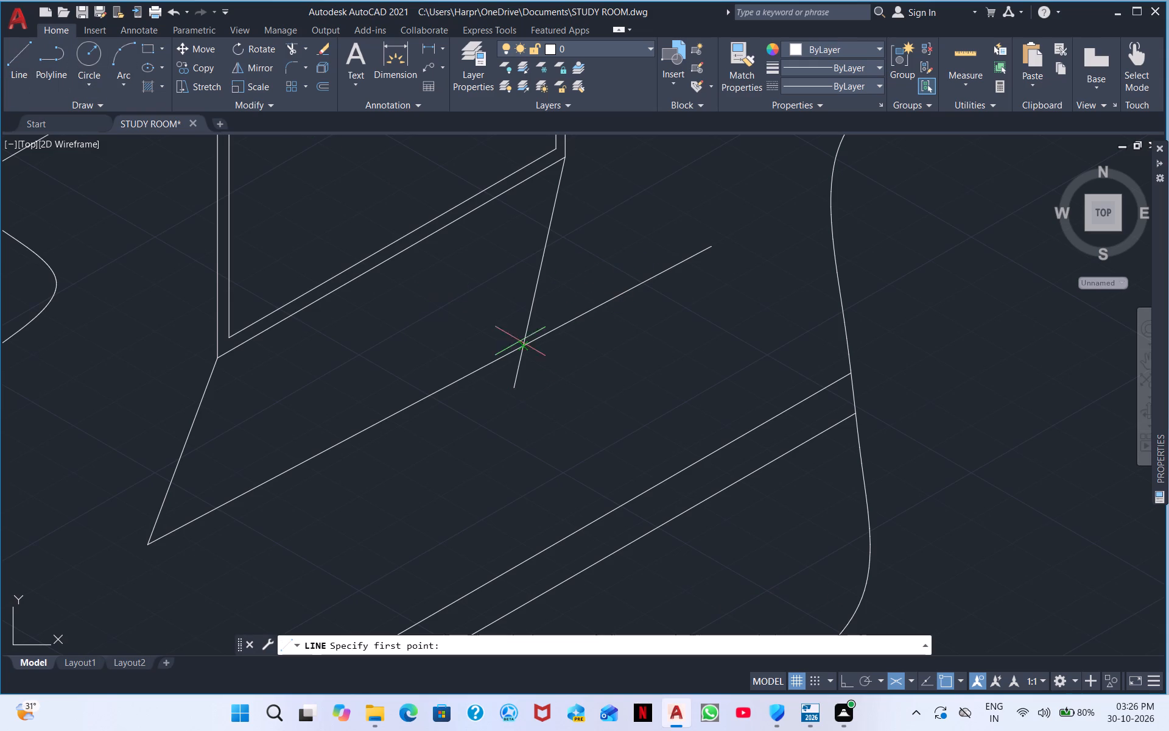
pyautogui.scroll(2, 235, 358)
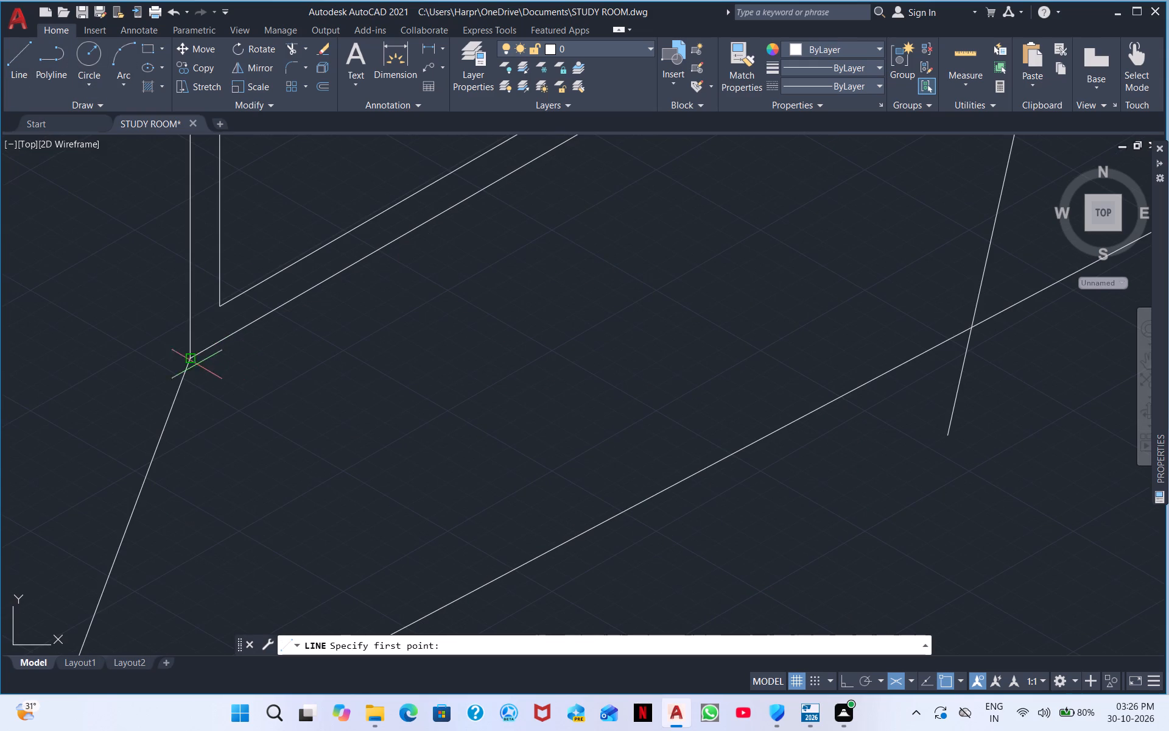
pyautogui.click(205, 356)
pyautogui.moveTo(143, 535); pyautogui.dragTo(200, 350, button='middle')
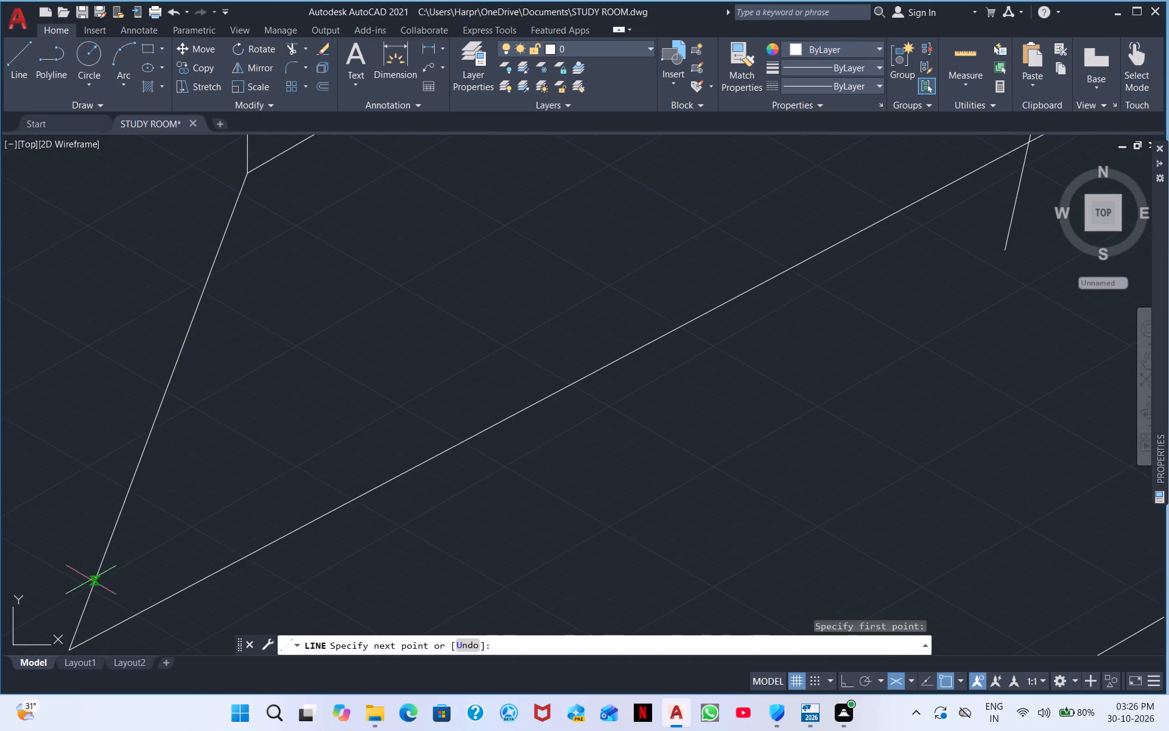
pyautogui.moveTo(121, 576); pyautogui.dragTo(209, 480, button='middle')
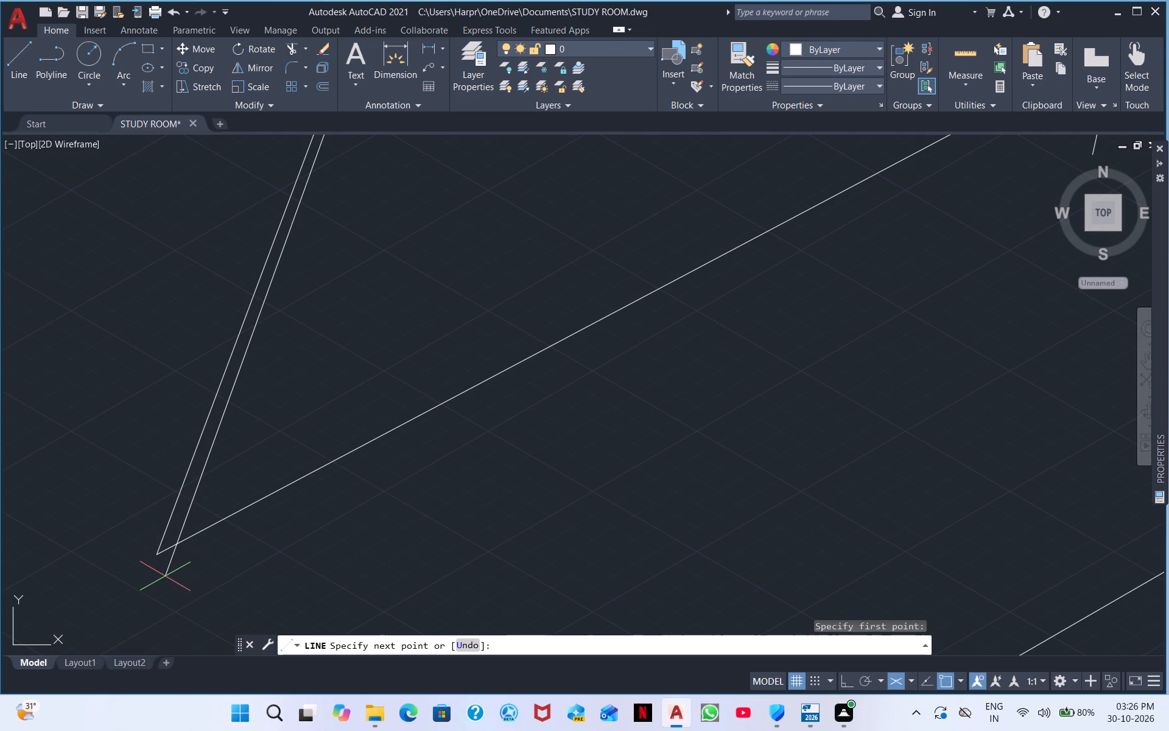
pyautogui.click(158, 581)
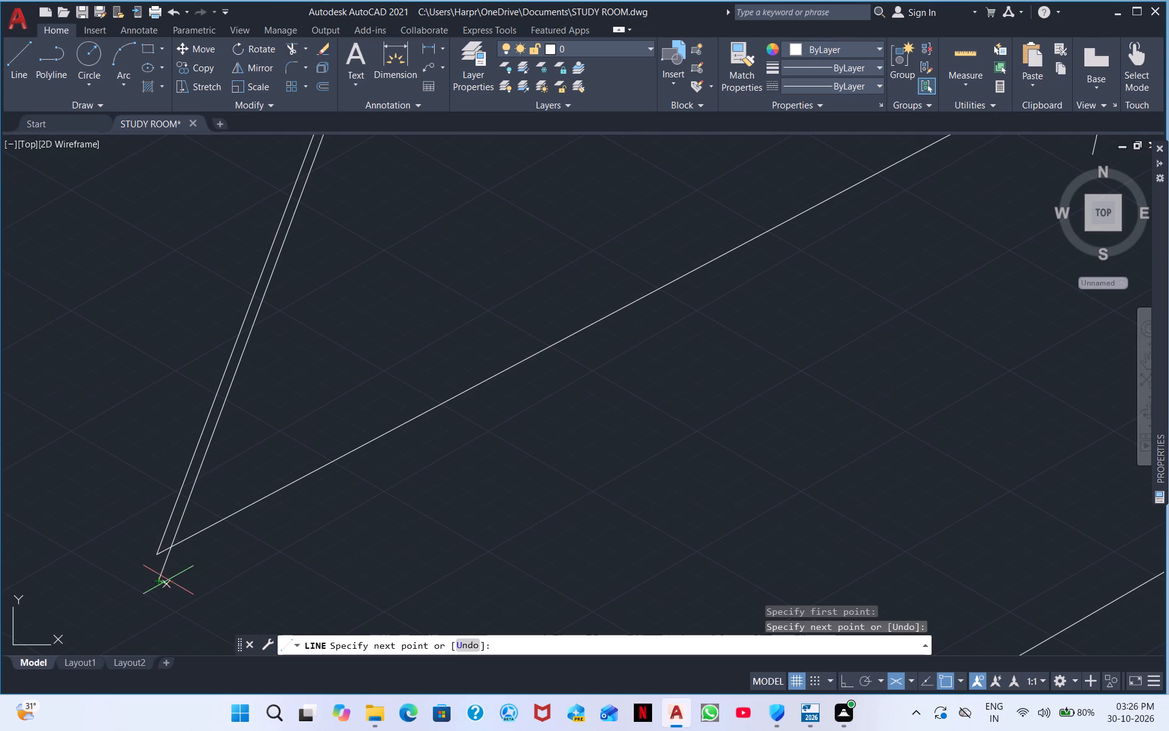
pyautogui.press('Escape')
# Draw an inner border line just behind the base's front edge, from the inner left line past the right side.
pyautogui.rightClick(457, 482)
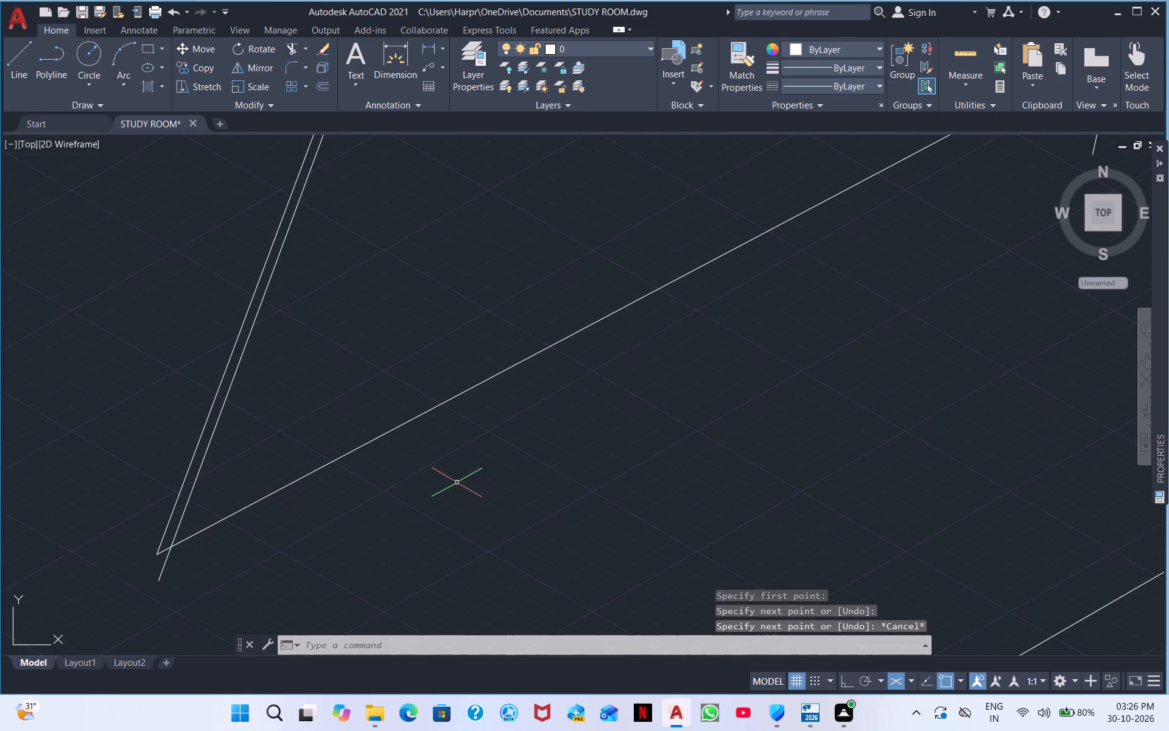
pyautogui.click(569, 206)
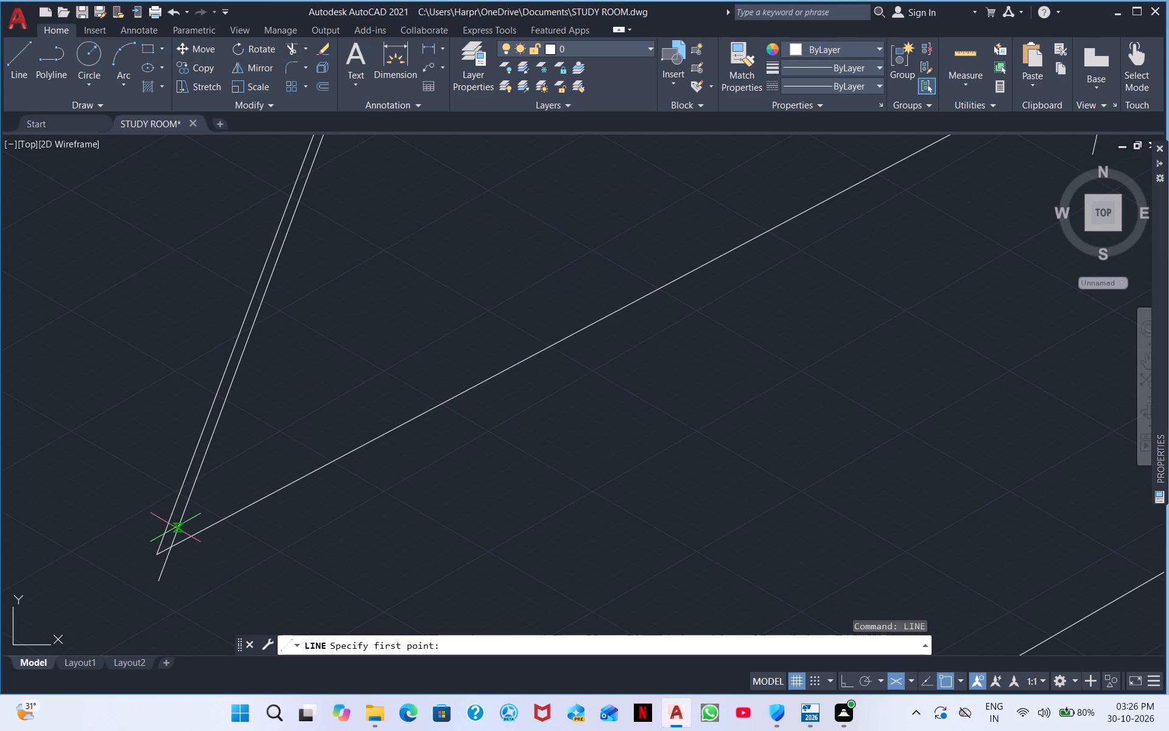
pyautogui.click(175, 530)
pyautogui.moveTo(639, 287); pyautogui.dragTo(0, 614, button='middle')
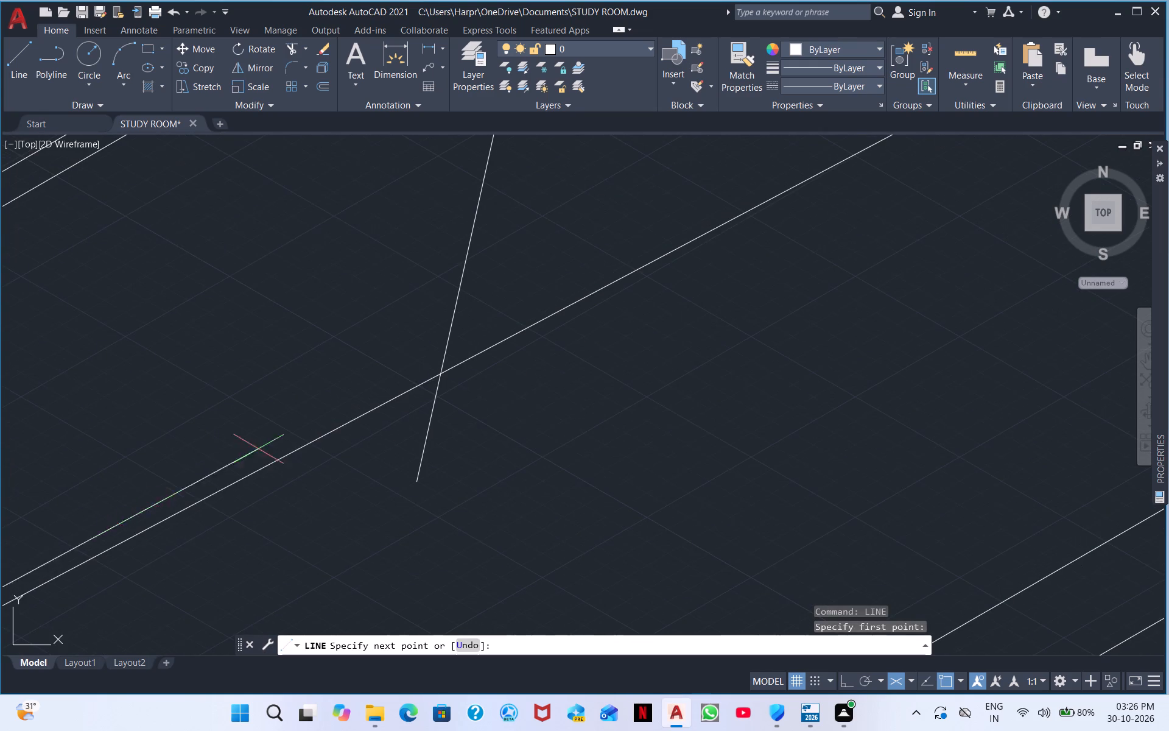
pyautogui.click(514, 316)
pyautogui.scroll(-2, 519, 315)
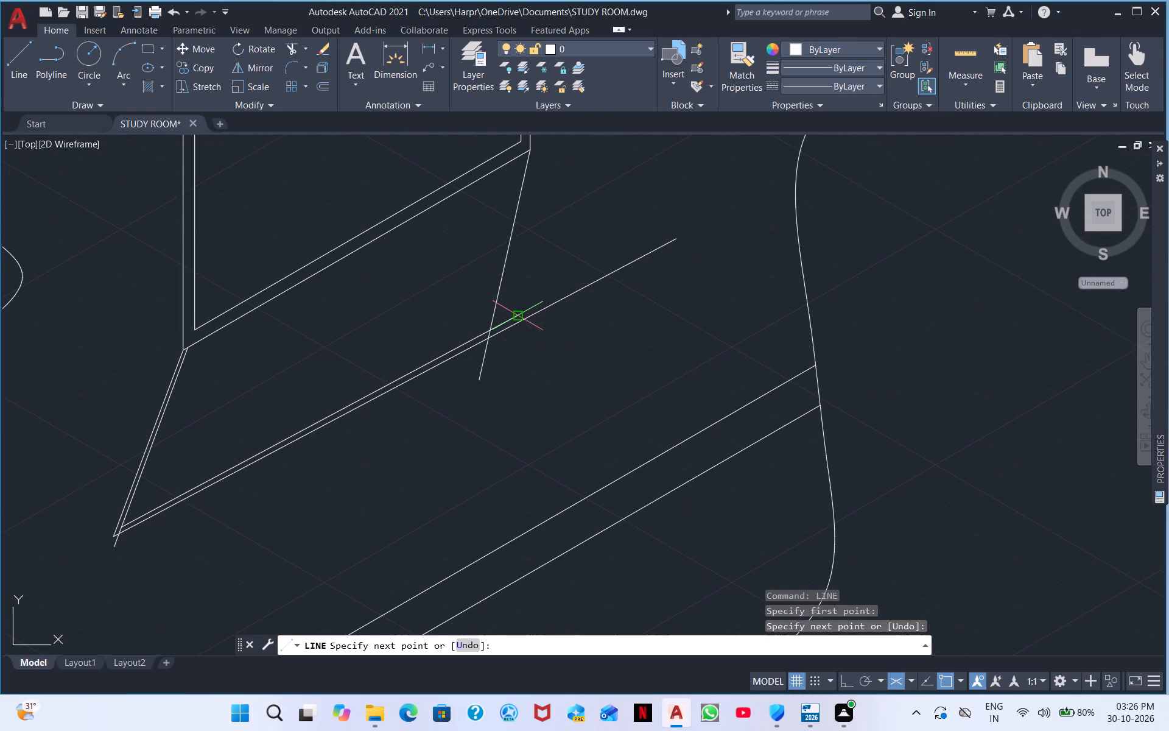
pyautogui.press('Escape')
# Draw an inner border line just inside the base's right side, from the panel's bottom edge past the front edge.
pyautogui.moveTo(574, 327); pyautogui.dragTo(574, 334, button='right')
pyautogui.click(636, 338)
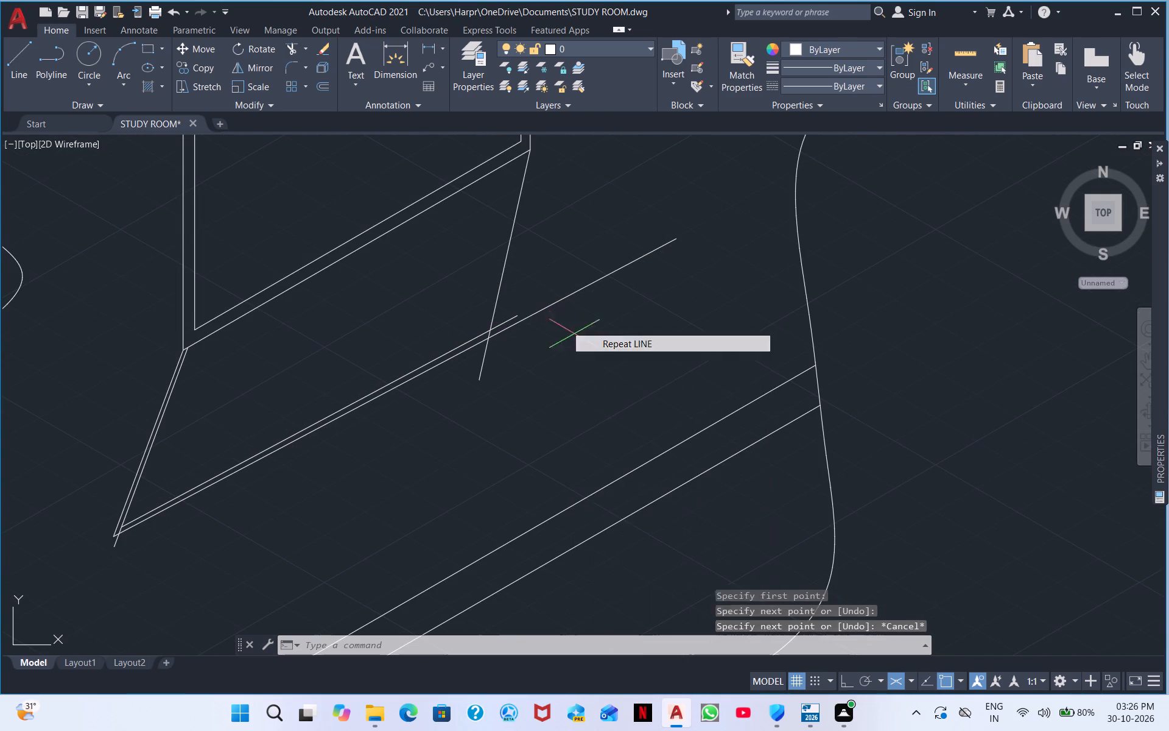
pyautogui.moveTo(550, 263); pyautogui.dragTo(532, 357, button='middle')
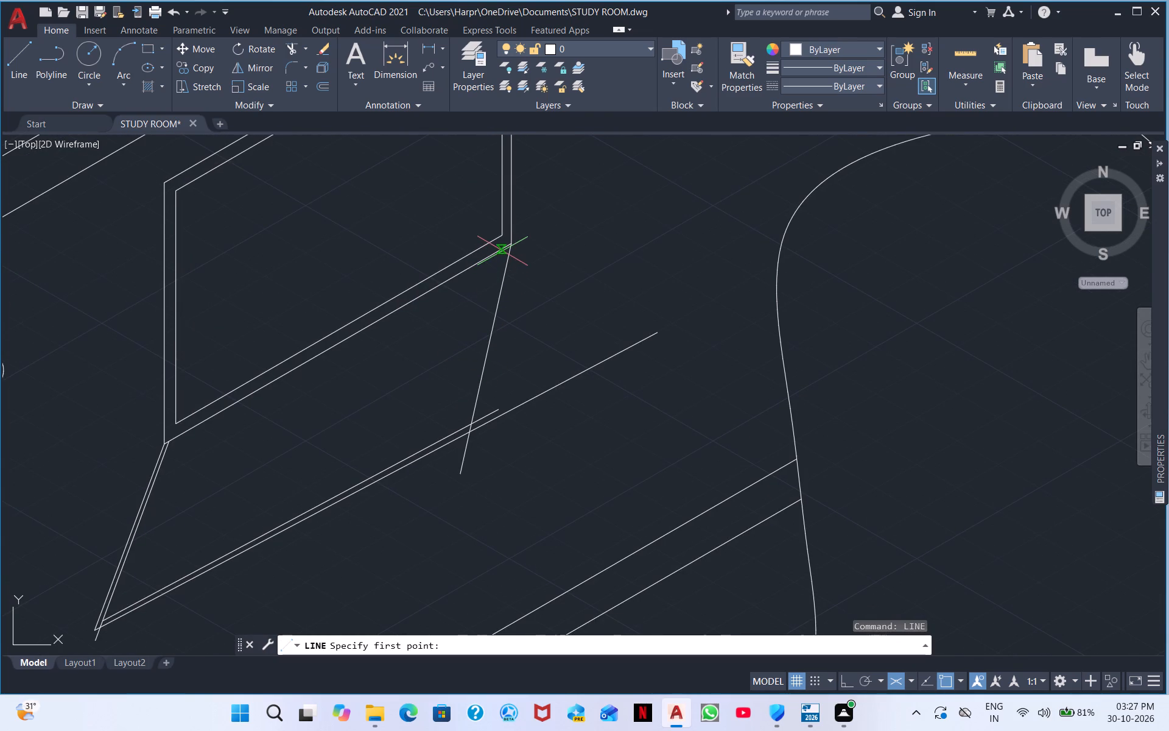
pyautogui.scroll(3, 500, 250)
pyautogui.click(508, 243)
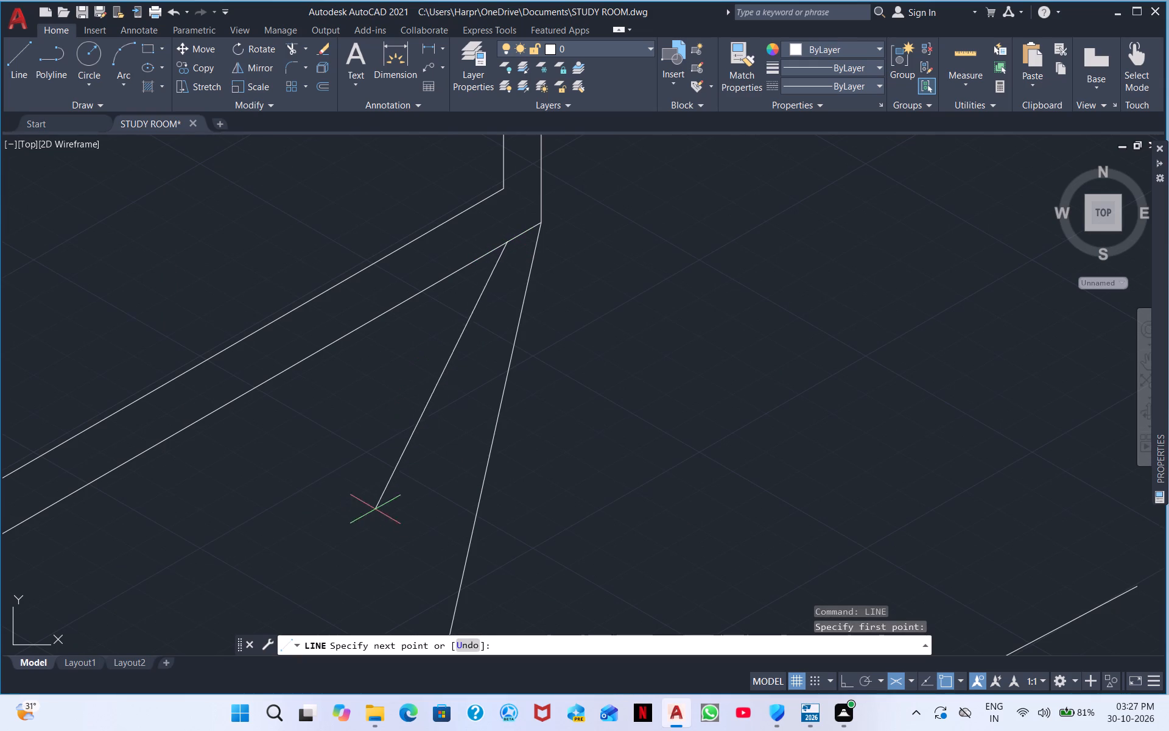
pyautogui.moveTo(371, 590); pyautogui.dragTo(448, 422, button='middle')
pyautogui.scroll(-2, 402, 556)
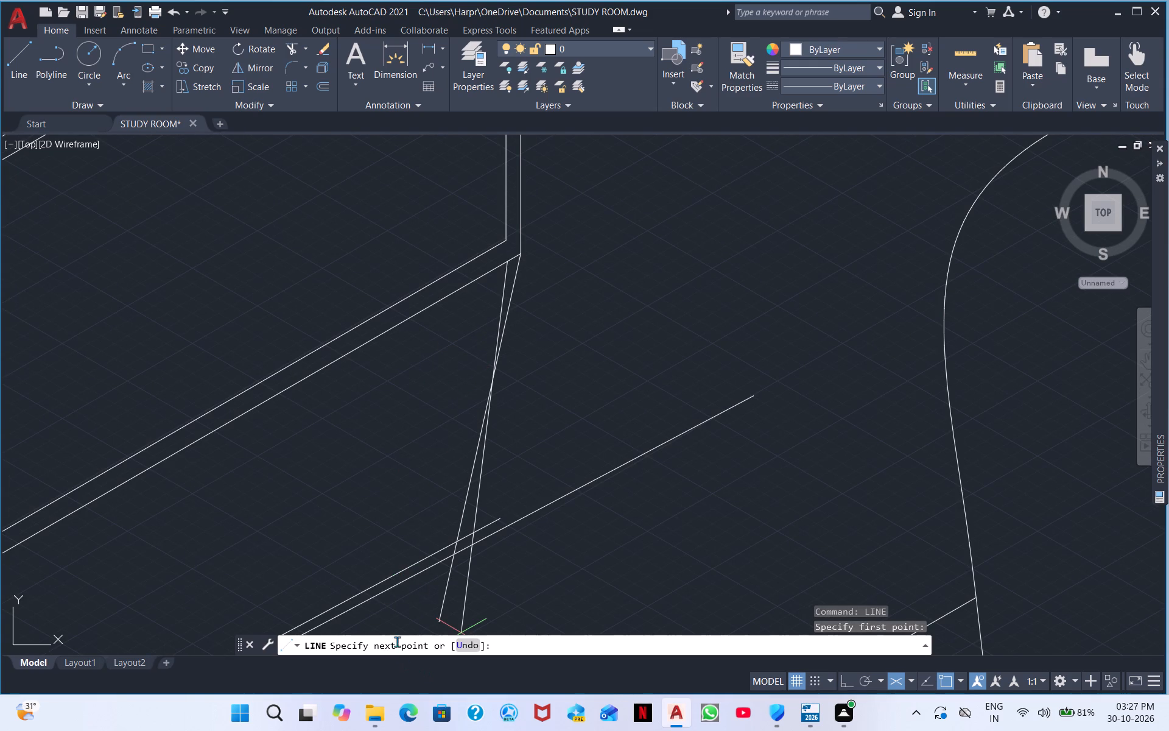
pyautogui.click(425, 622)
pyautogui.press('Escape')
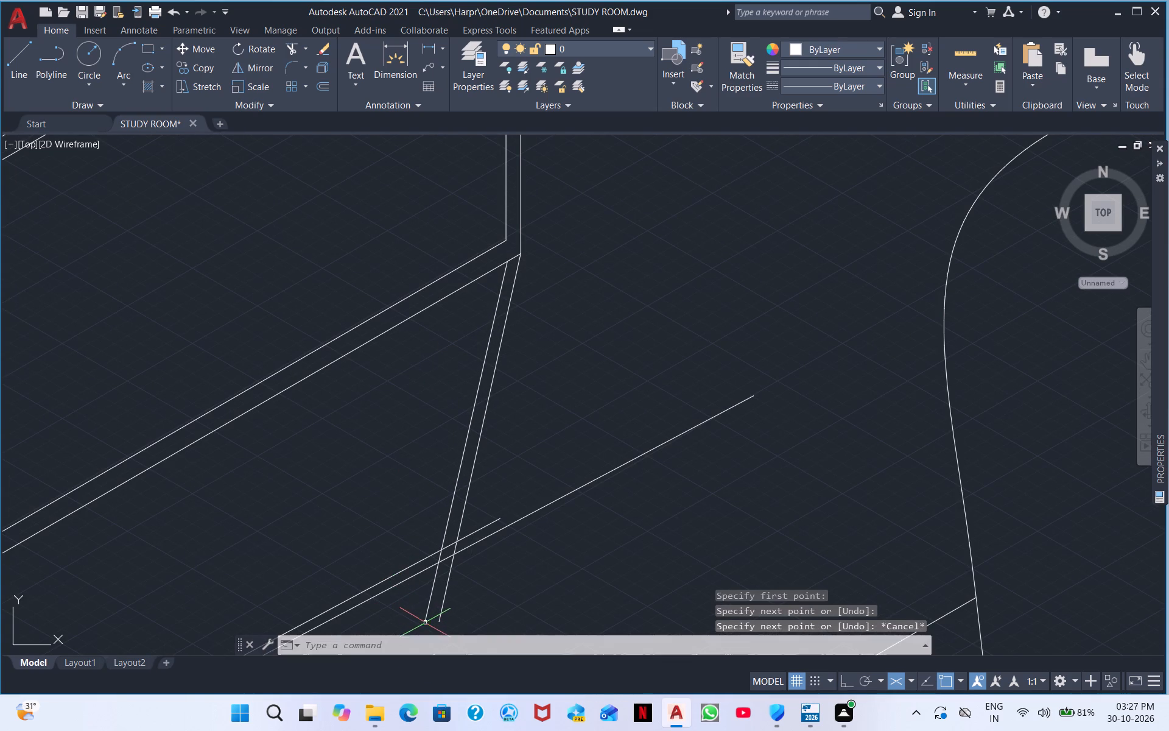
# Trim the overhanging and crossing line ends at the base's front-right corner to leave clean outer and inner corners.
pyautogui.click(293, 54)
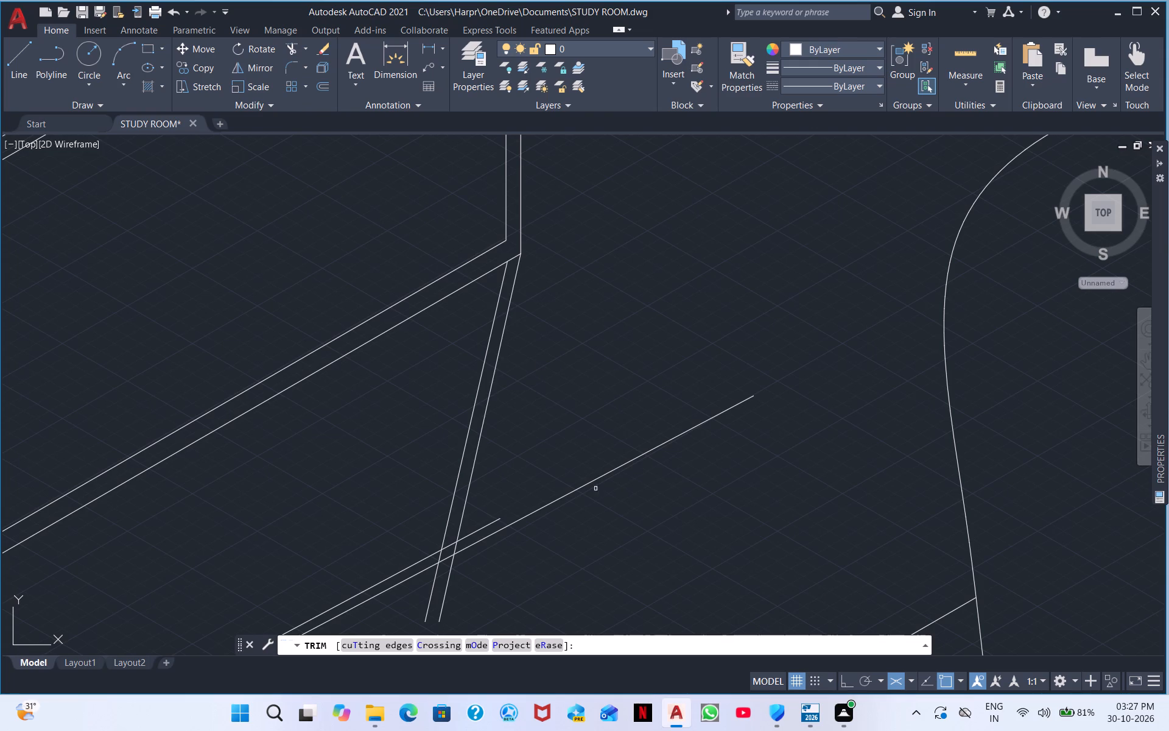
pyautogui.moveTo(483, 525); pyautogui.dragTo(486, 538)
pyautogui.click(491, 526)
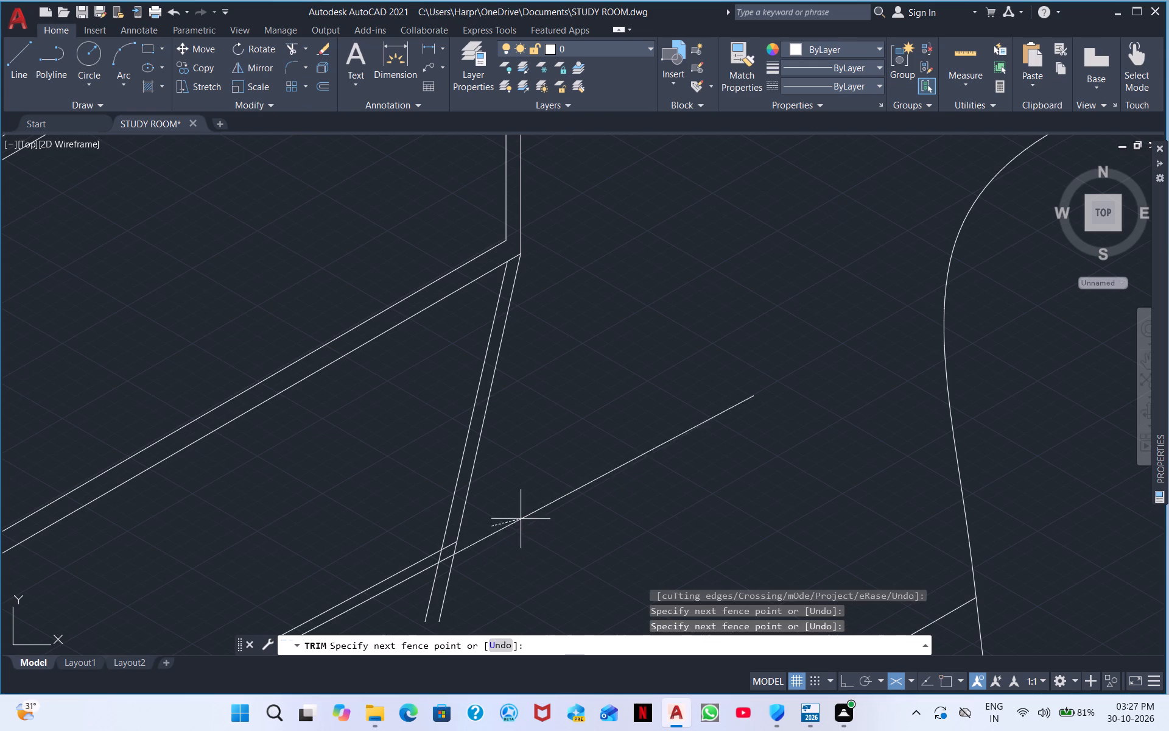
pyautogui.moveTo(524, 525); pyautogui.dragTo(542, 562)
pyautogui.moveTo(539, 558); pyautogui.dragTo(646, 381, button='middle')
pyautogui.scroll(-1, 561, 530)
pyautogui.moveTo(579, 404); pyautogui.dragTo(617, 384)
pyautogui.moveTo(586, 401); pyautogui.dragTo(571, 417)
pyautogui.scroll(4, 591, 392)
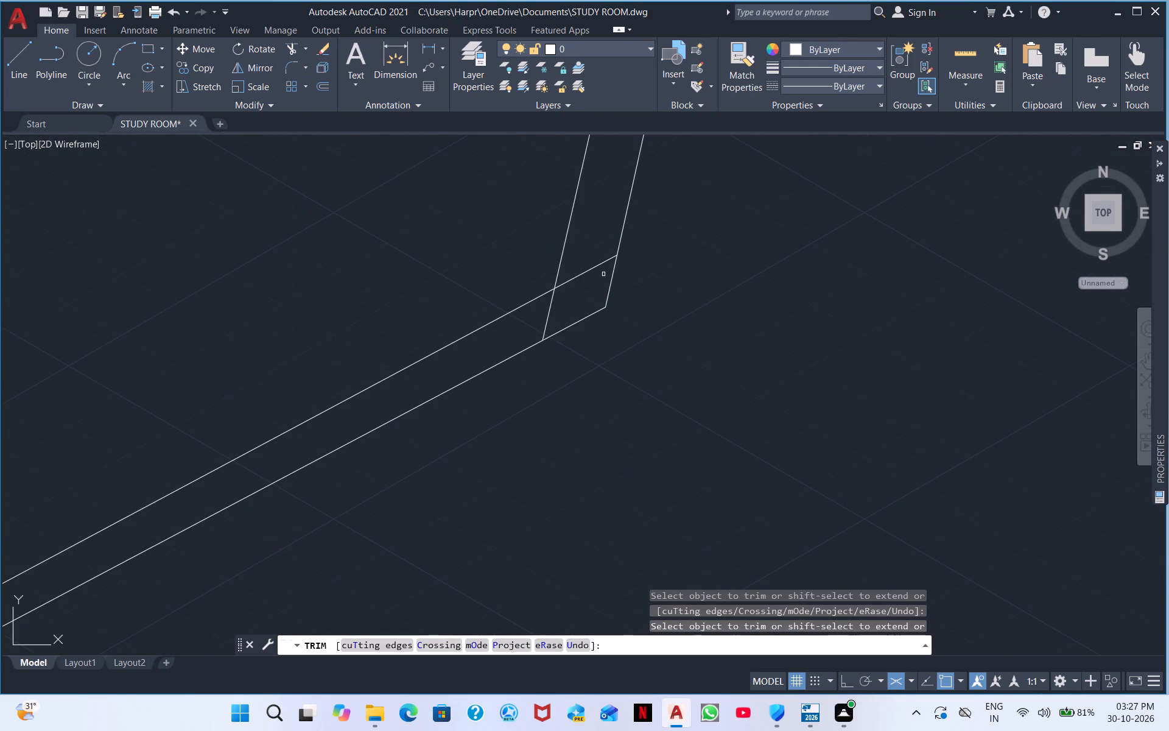
pyautogui.moveTo(599, 251); pyautogui.dragTo(534, 325)
pyautogui.scroll(-2, 386, 446)
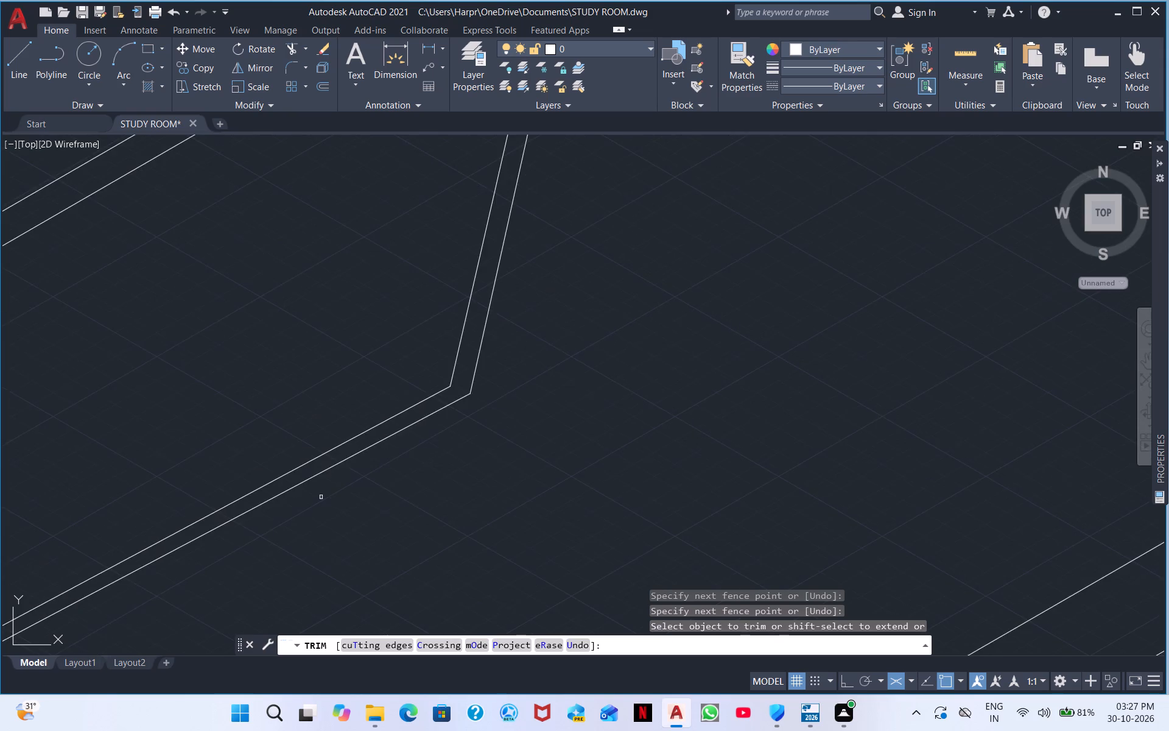
# Trim the inner left line's excess beyond the inner front line at the base's front-left corner.
pyautogui.moveTo(353, 503); pyautogui.dragTo(910, 362, button='middle')
pyautogui.moveTo(334, 595); pyautogui.dragTo(697, 363, button='middle')
pyautogui.scroll(3, 478, 495)
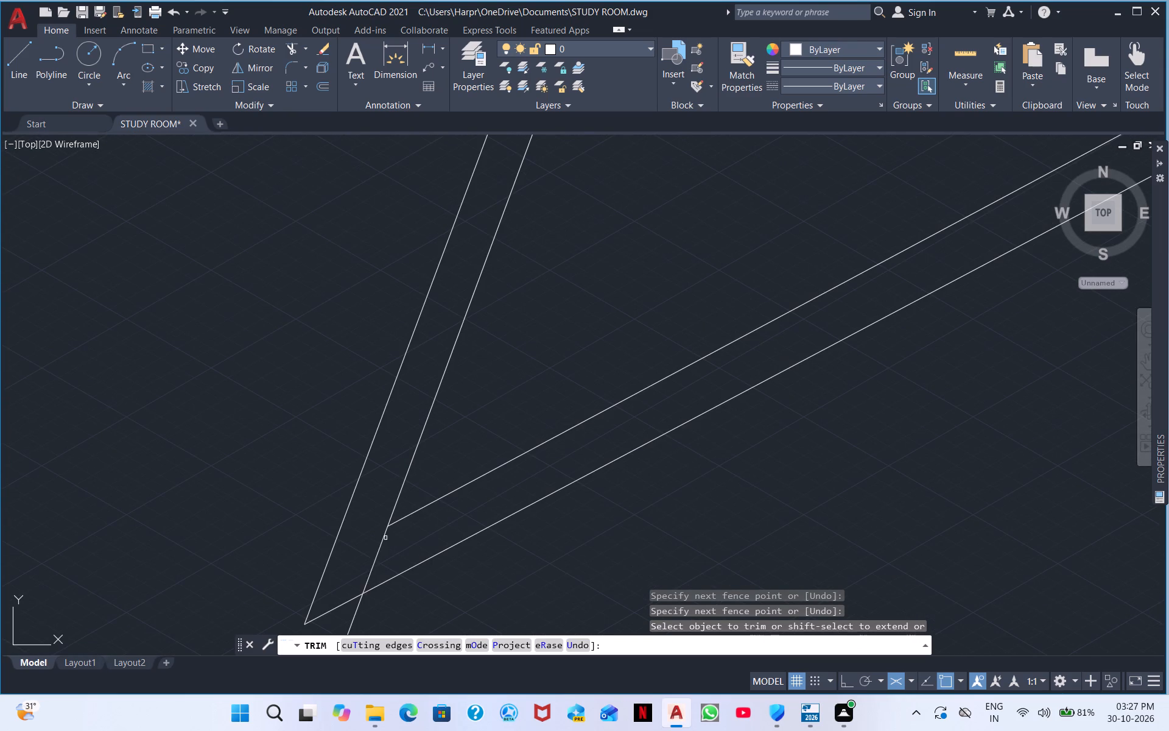
pyautogui.moveTo(376, 553); pyautogui.dragTo(404, 556)
pyautogui.moveTo(339, 609); pyautogui.dragTo(454, 408, button='middle')
pyautogui.moveTo(468, 426); pyautogui.dragTo(436, 483)
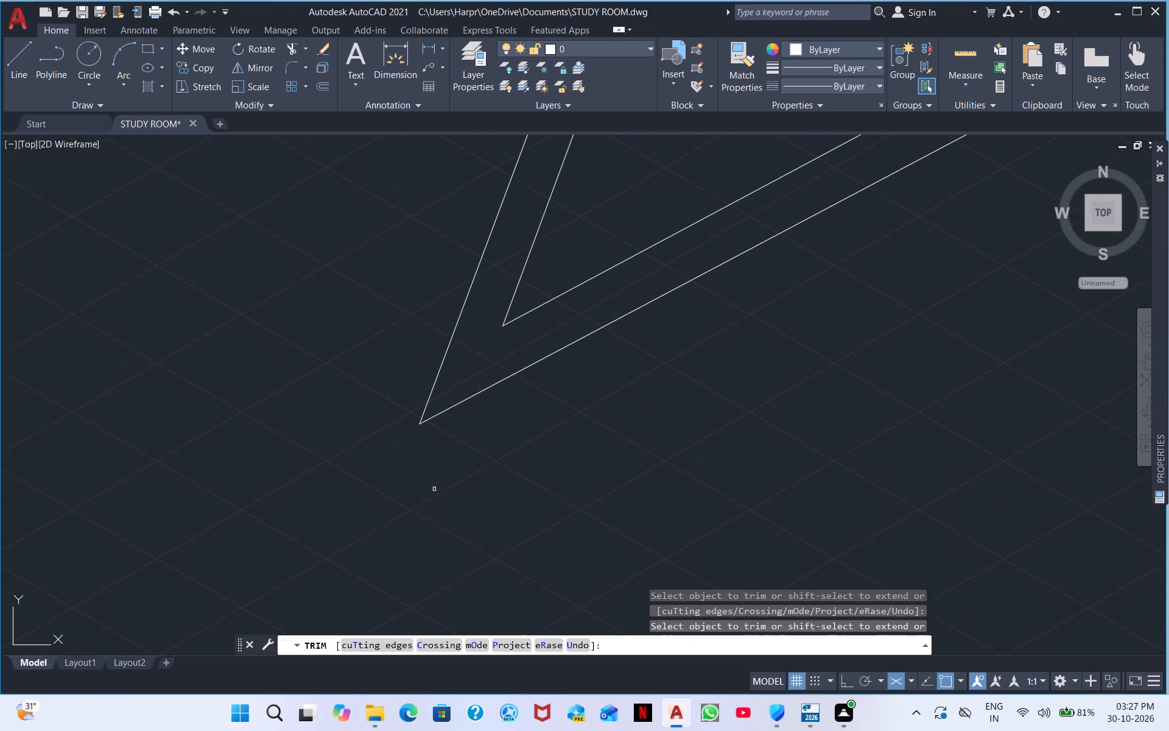
pyautogui.scroll(-6, 531, 456)
pyautogui.moveTo(841, 368); pyautogui.dragTo(728, 487, button='middle')
pyautogui.scroll(-1, 728, 468)
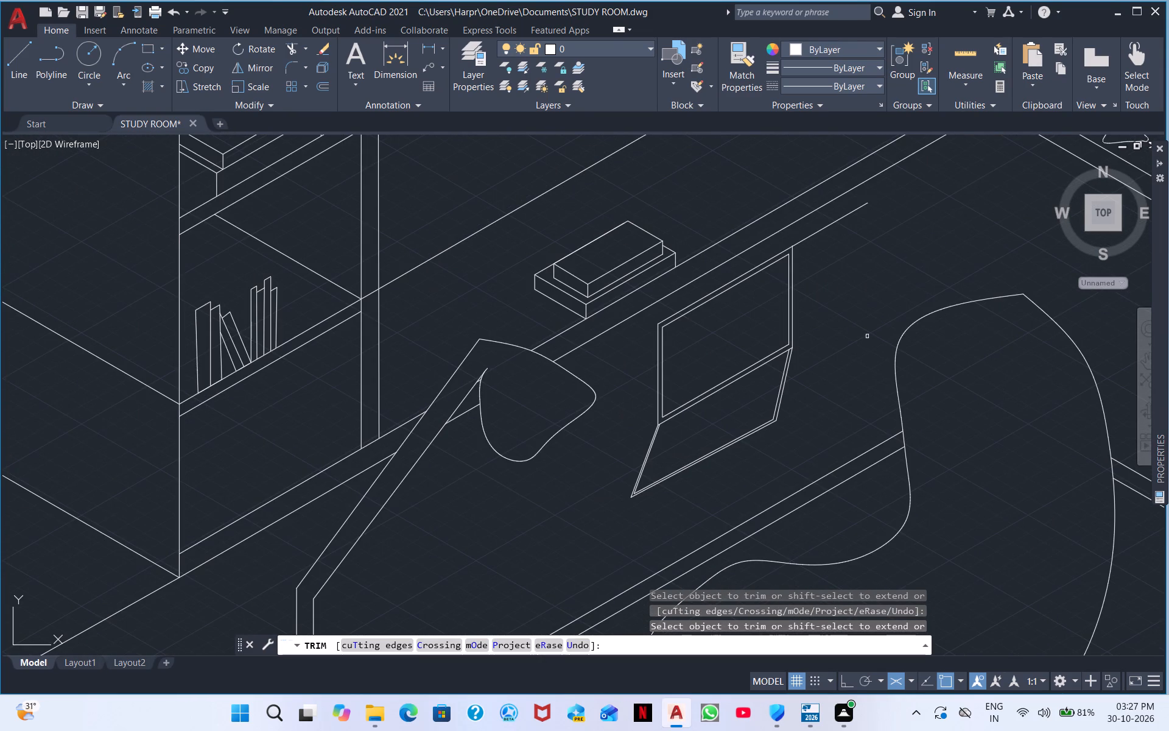
pyautogui.rightClick(872, 334)
pyautogui.click(921, 339)
# Examine the laptop's panel and base together with the neighbouring desk lamp.
pyautogui.scroll(5, 738, 354)
pyautogui.moveTo(738, 354); pyautogui.dragTo(757, 334, button='middle')
pyautogui.scroll(-3, 738, 354)
pyautogui.scroll(-3, 804, 381)
pyautogui.scroll(1, 745, 376)
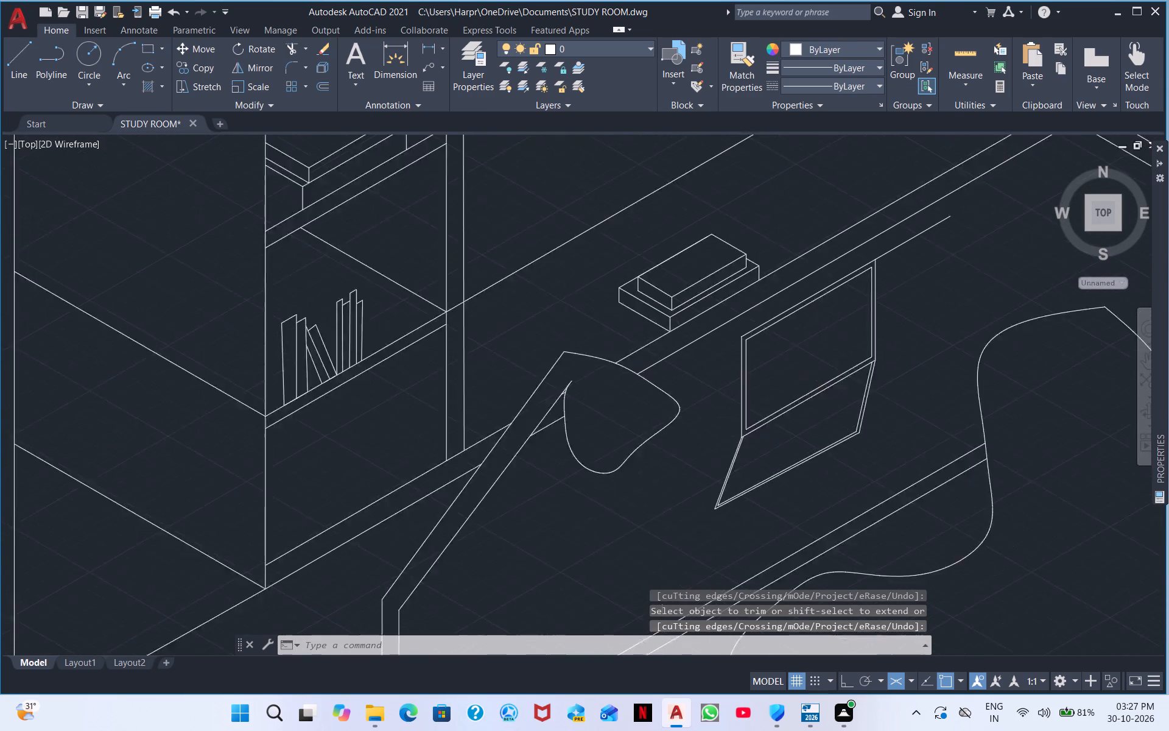
pyautogui.scroll(2, 745, 376)
pyautogui.moveTo(820, 340); pyautogui.dragTo(665, 496, button='middle')
pyautogui.moveTo(617, 473); pyautogui.dragTo(697, 158, button='middle')
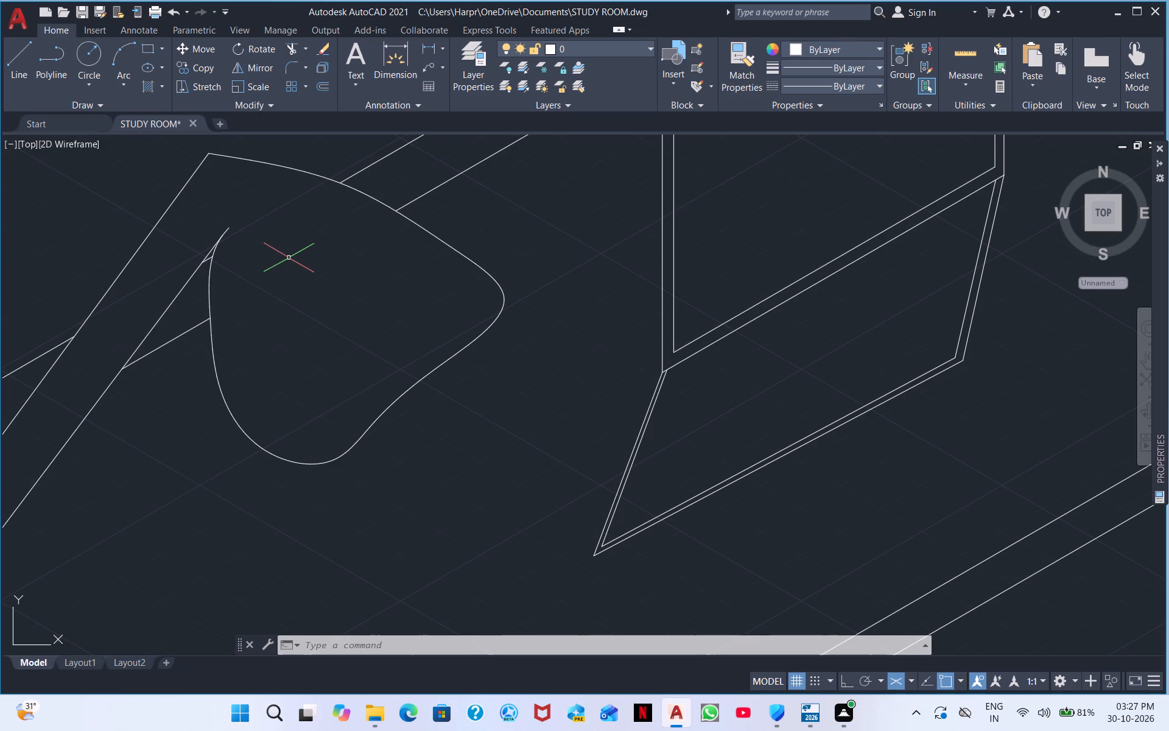
pyautogui.moveTo(393, 290); pyautogui.dragTo(250, 387, button='middle')
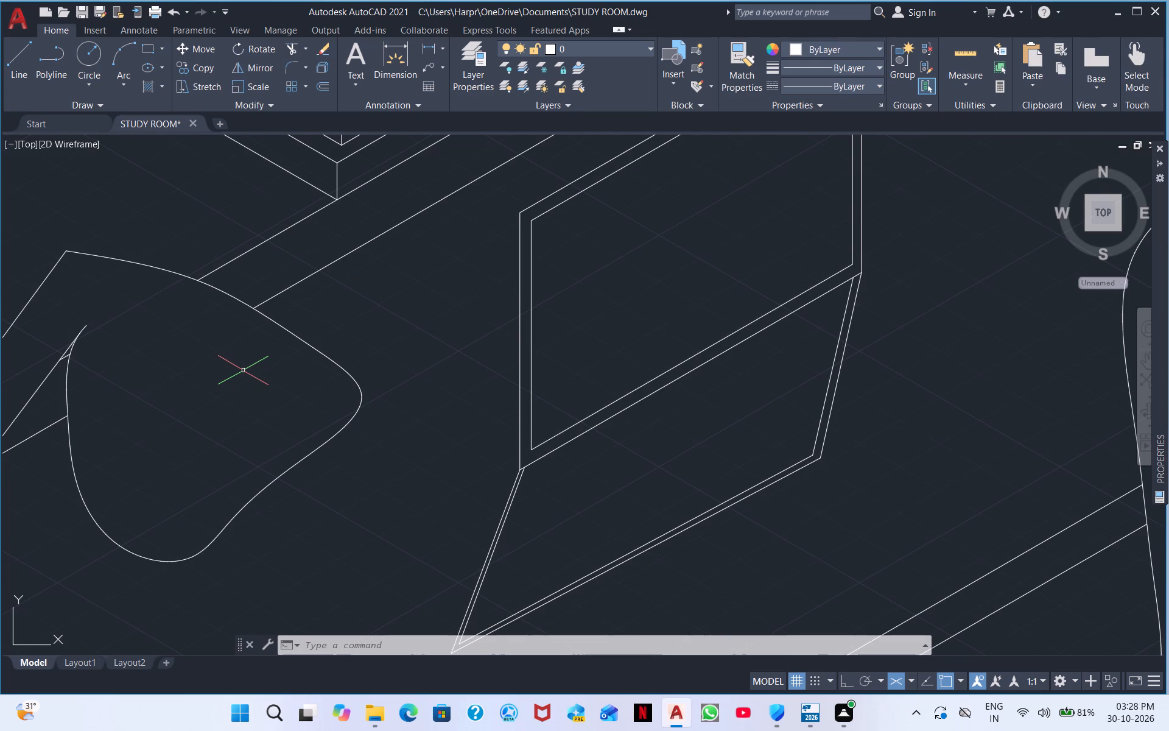
pyautogui.middleClick(230, 378)
# Trim the part of the panel's top edge that extends past its right edge.
pyautogui.scroll(-3, 230, 378)
pyautogui.moveTo(393, 320); pyautogui.dragTo(246, 308, button='middle')
pyautogui.scroll(5, 247, 266)
pyautogui.scroll(-3, 249, 268)
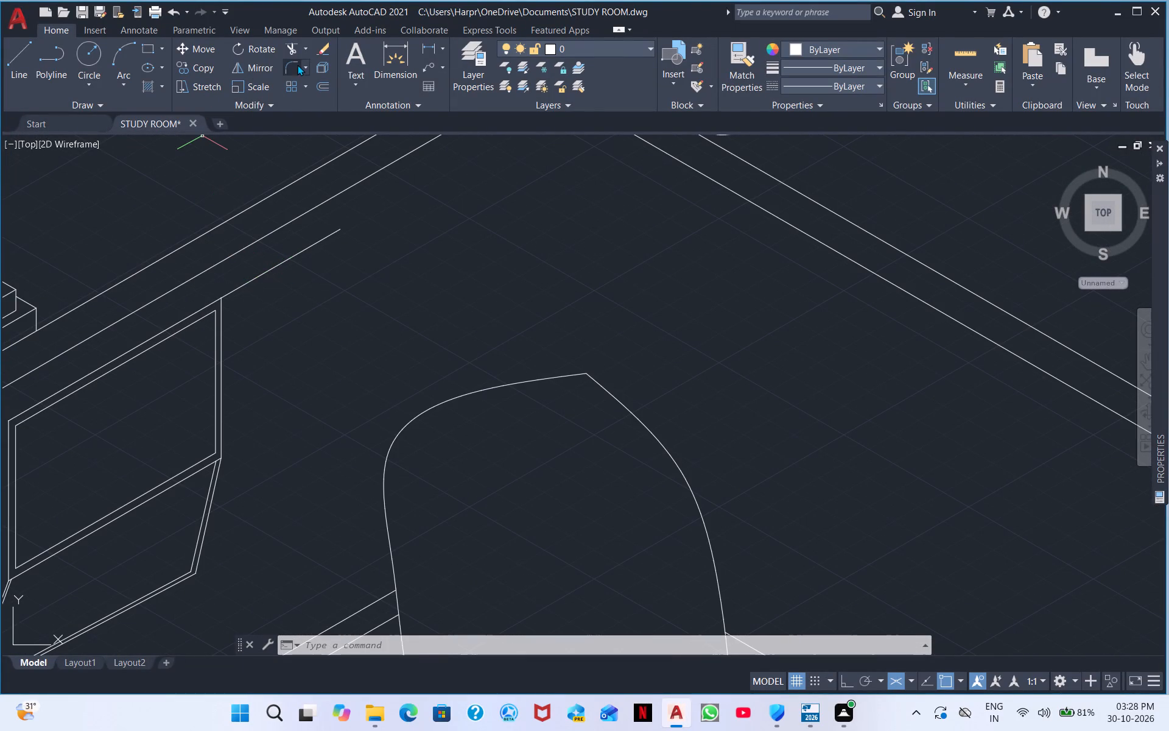
pyautogui.click(292, 48)
pyautogui.moveTo(251, 256); pyautogui.dragTo(270, 335)
pyautogui.scroll(-3, 276, 319)
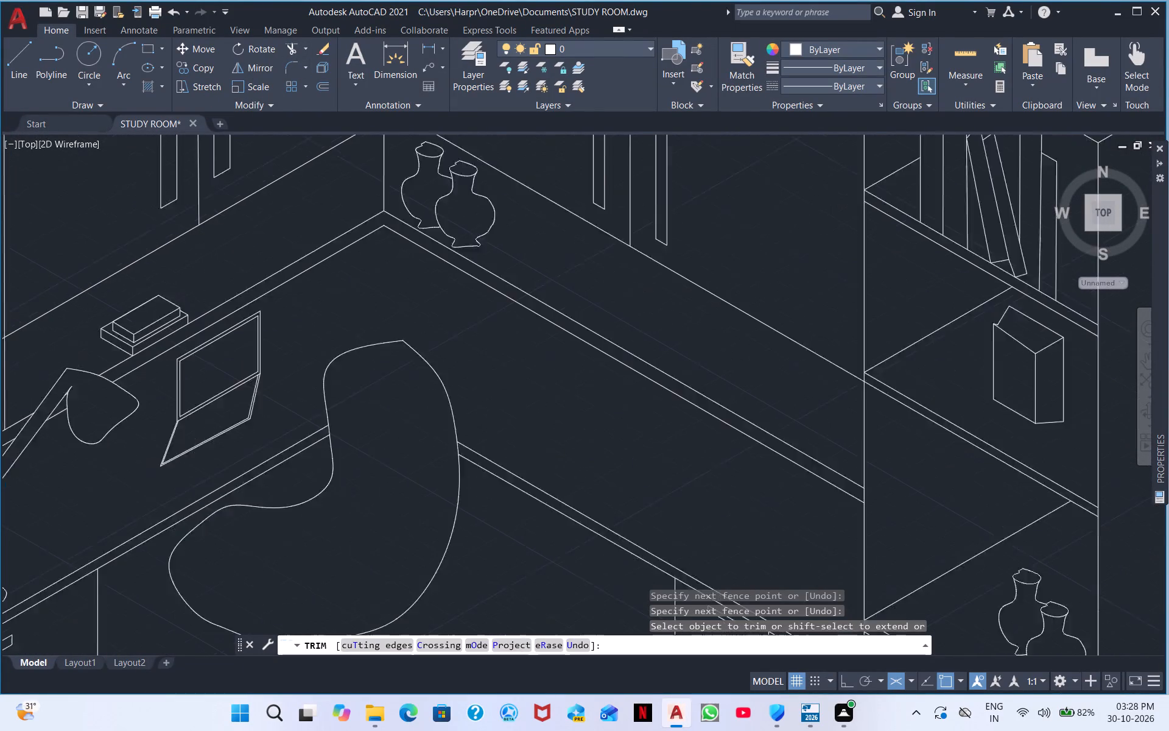
pyautogui.rightClick(292, 345)
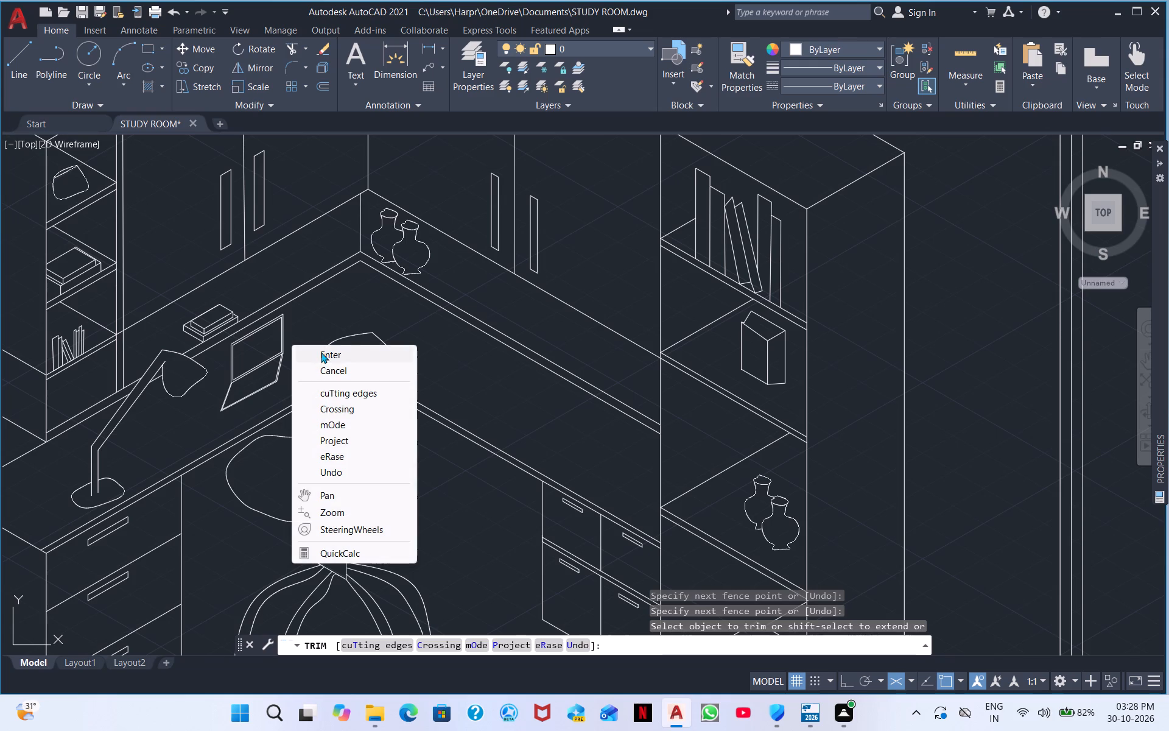
pyautogui.click(321, 352)
# Draw a line across the laptop base just below the screen's bottom edge, from the inner left border to the inner right border.
pyautogui.scroll(3, 228, 335)
pyautogui.moveTo(271, 367); pyautogui.dragTo(348, 180, button='middle')
pyautogui.scroll(2, 362, 285)
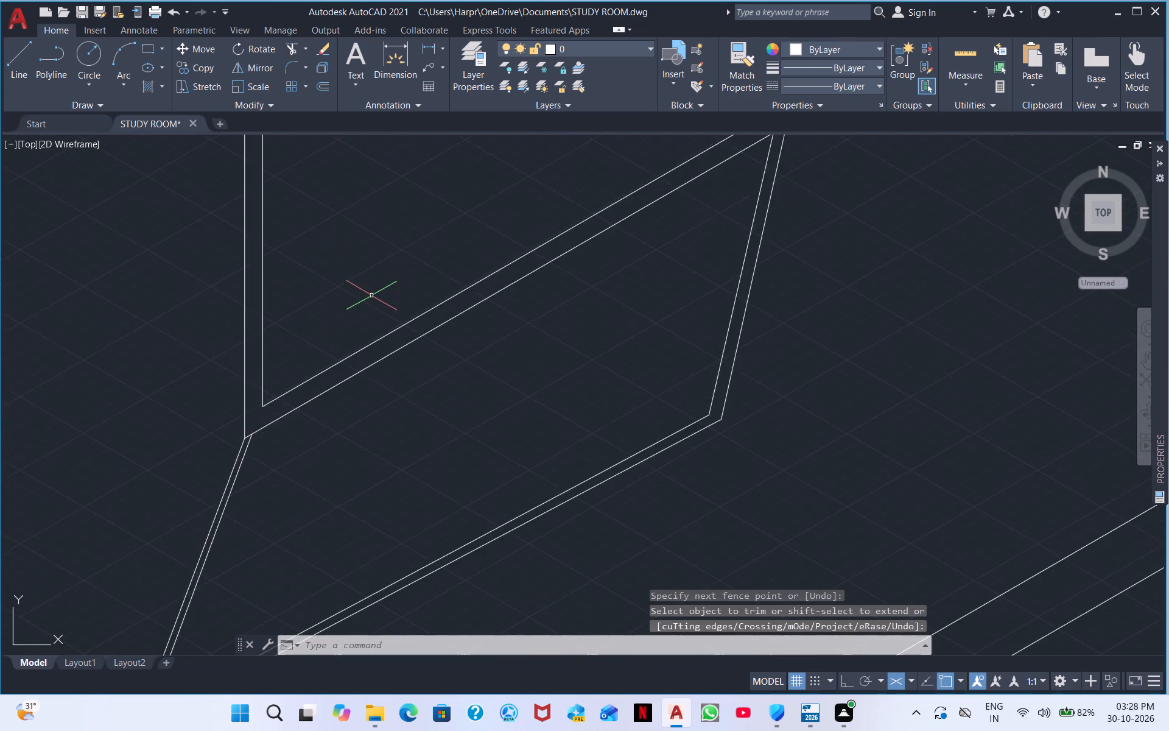
pyautogui.scroll(1, 371, 295)
pyautogui.moveTo(314, 275); pyautogui.dragTo(348, 115, button='middle')
pyautogui.moveTo(348, 289); pyautogui.dragTo(379, 188, button='middle')
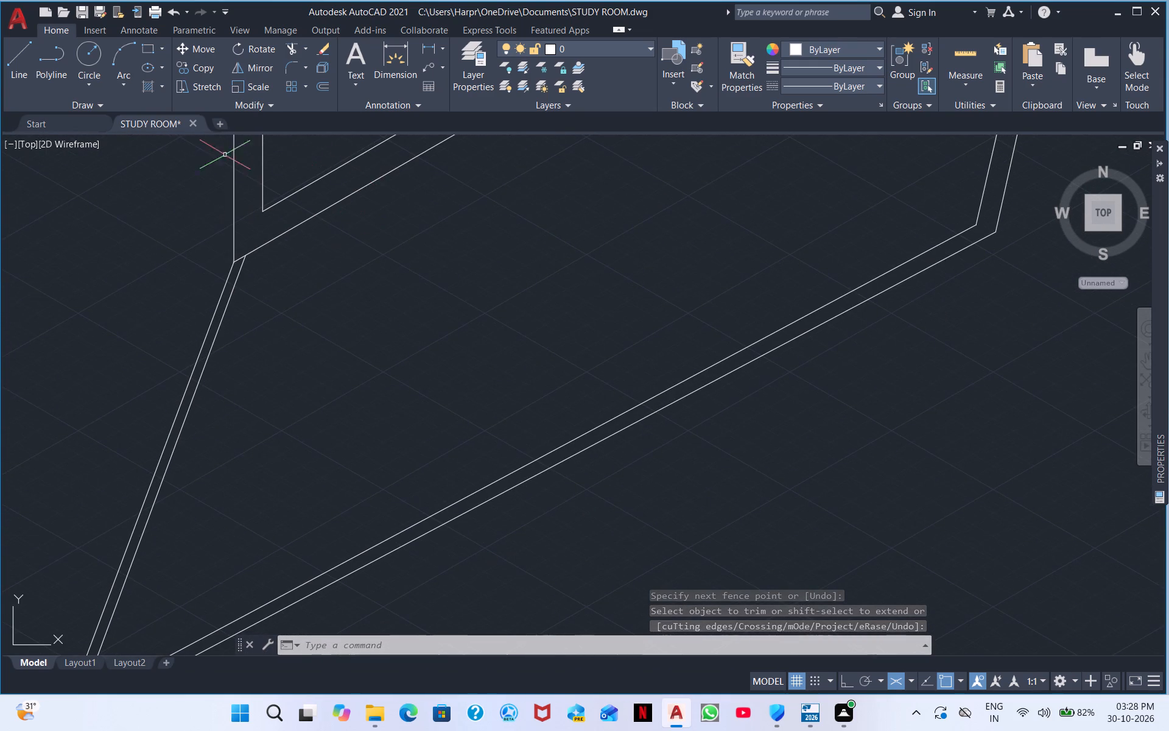
pyautogui.click(24, 59)
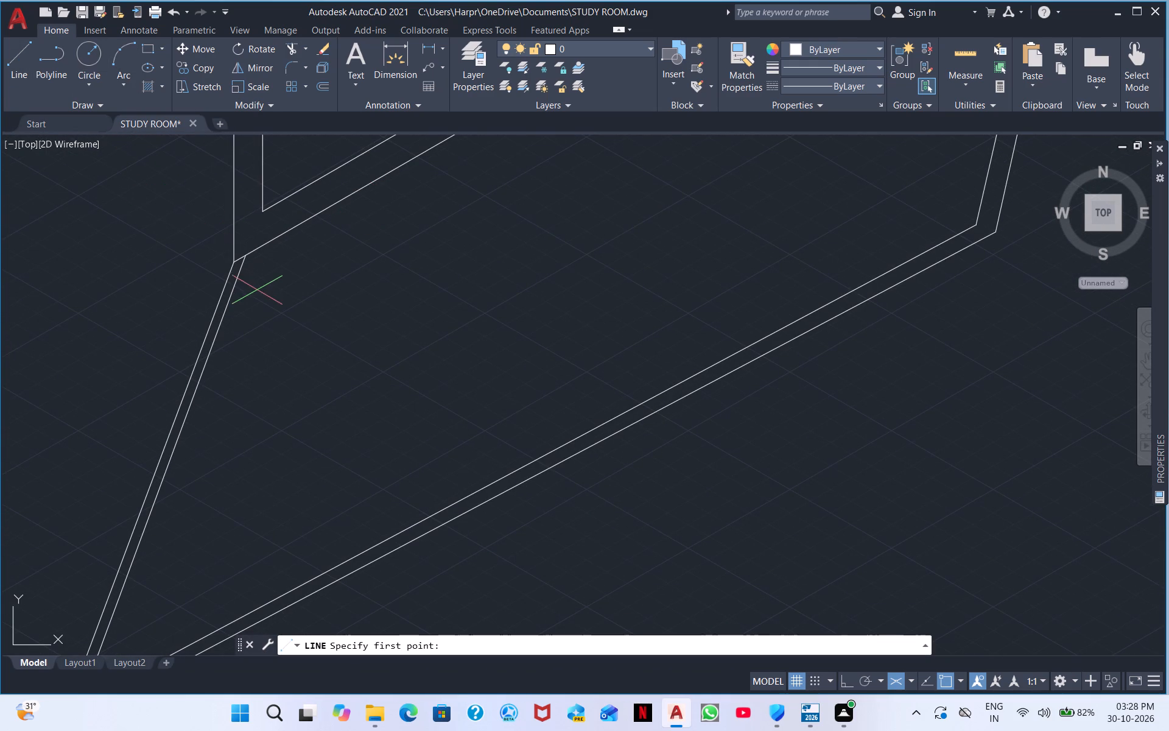
pyautogui.click(244, 284)
pyautogui.moveTo(642, 201); pyautogui.dragTo(250, 383, button='middle')
pyautogui.scroll(-3, 460, 246)
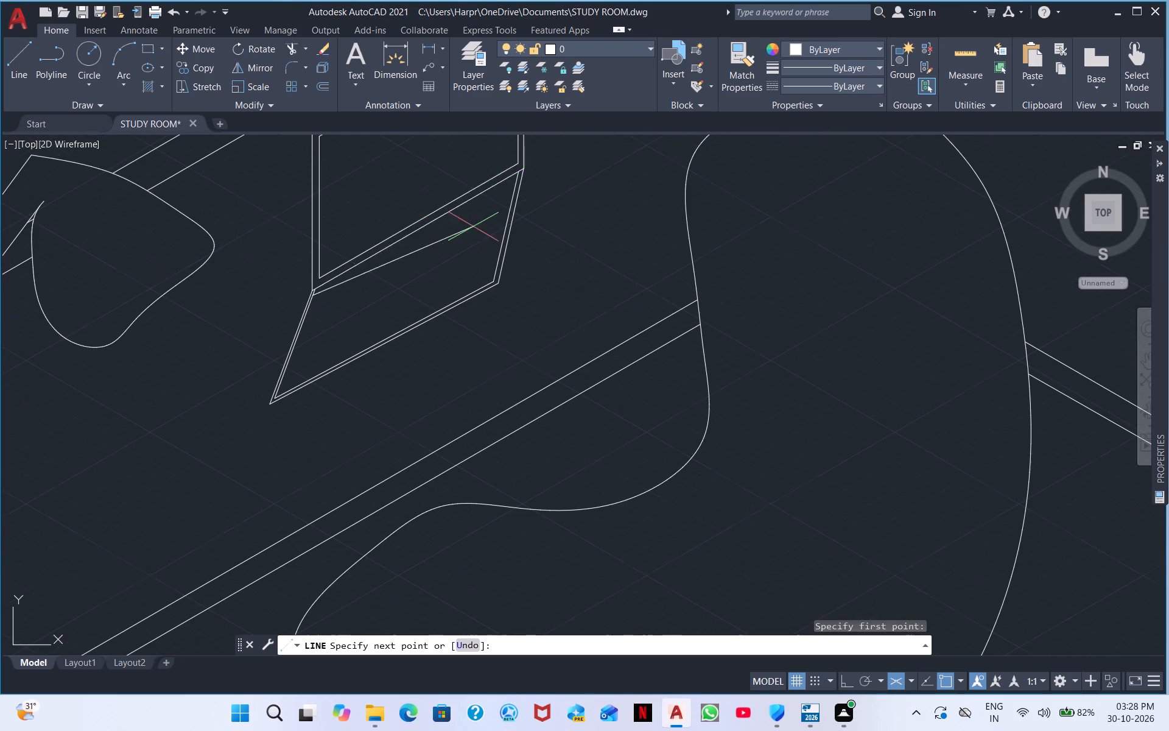
pyautogui.scroll(4, 522, 184)
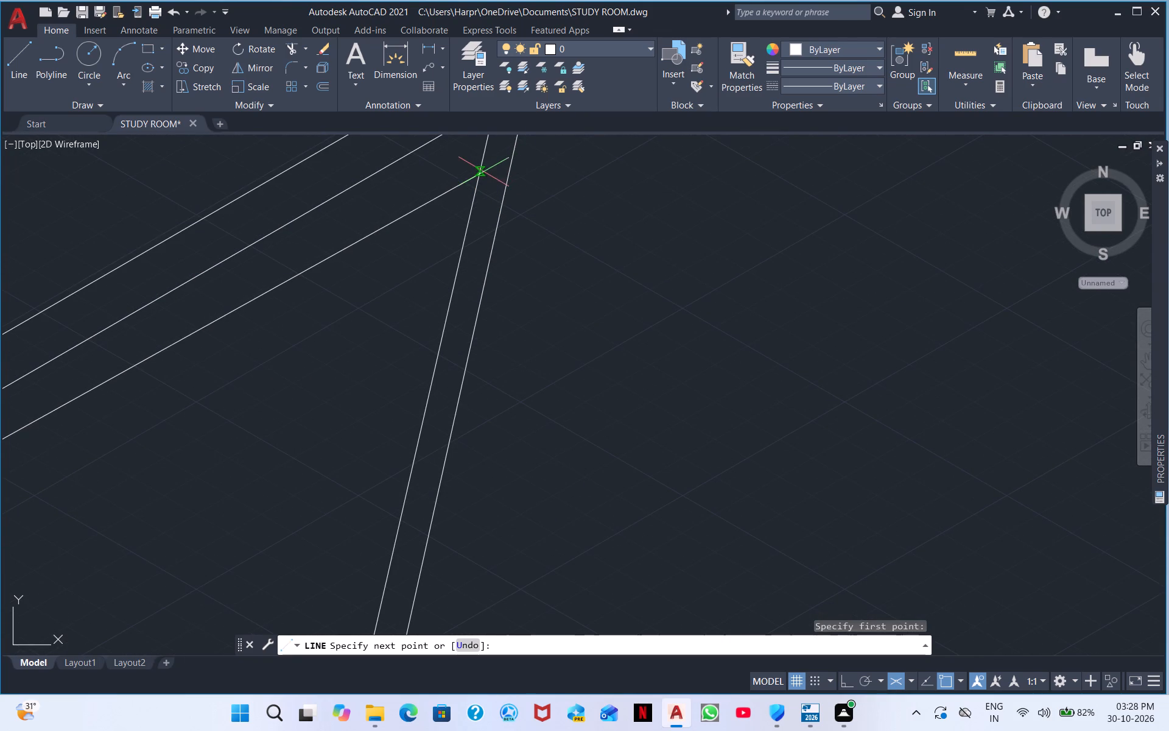
pyautogui.click(480, 176)
pyautogui.scroll(-1, 279, 303)
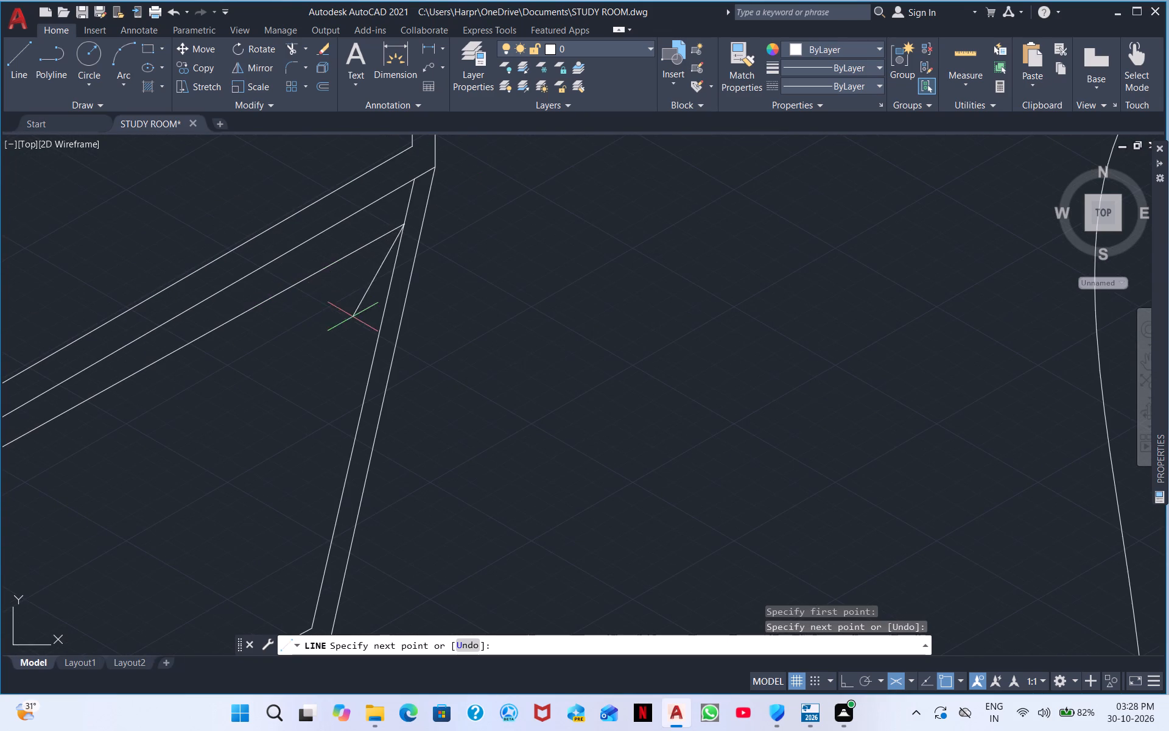
pyautogui.moveTo(360, 323); pyautogui.dragTo(523, 256, button='middle')
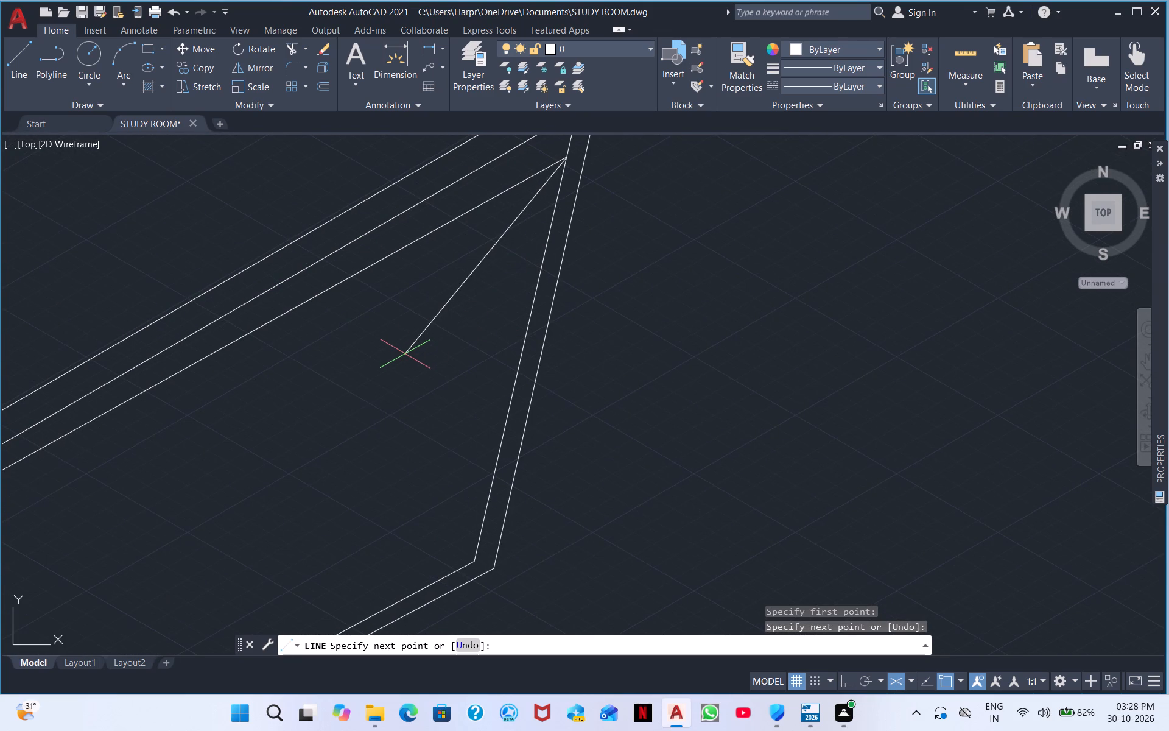
pyautogui.press('Escape')
# Draw the second and third keyboard lines across the base below the first, joined by a short segment along the inner right border.
pyautogui.scroll(-3, 377, 362)
pyautogui.moveTo(374, 362); pyautogui.dragTo(498, 313, button='middle')
pyautogui.rightClick(418, 362)
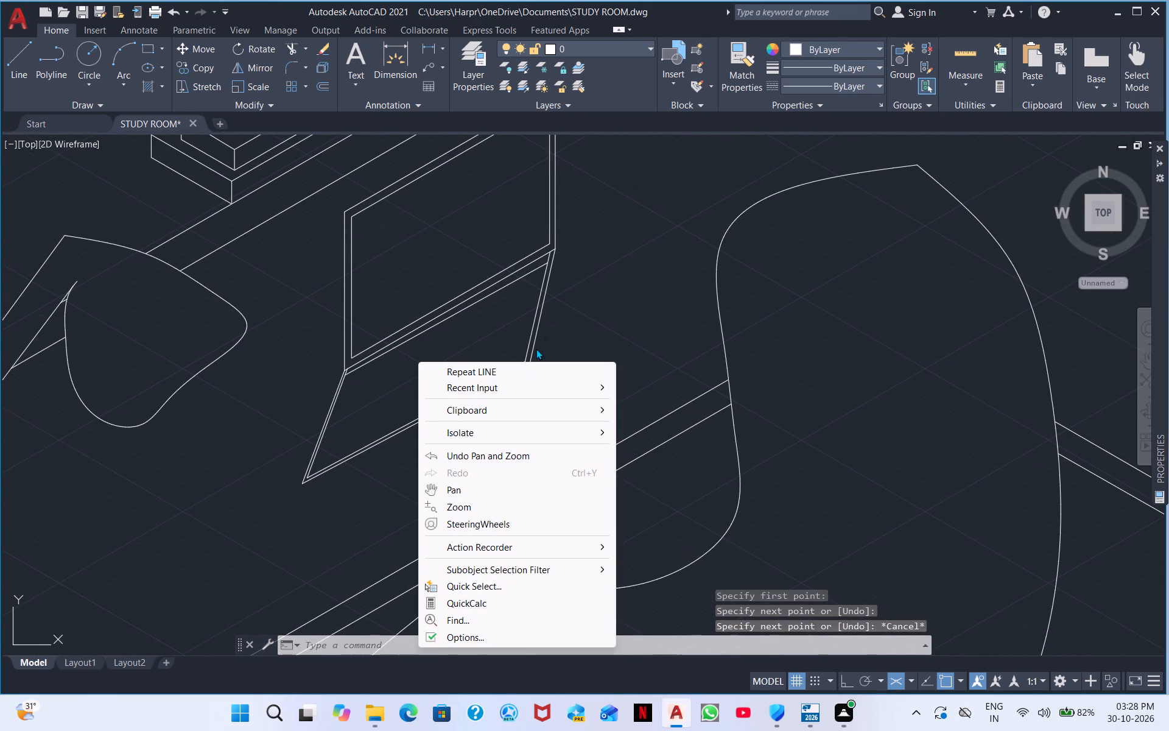
pyautogui.click(511, 368)
pyautogui.scroll(3, 380, 336)
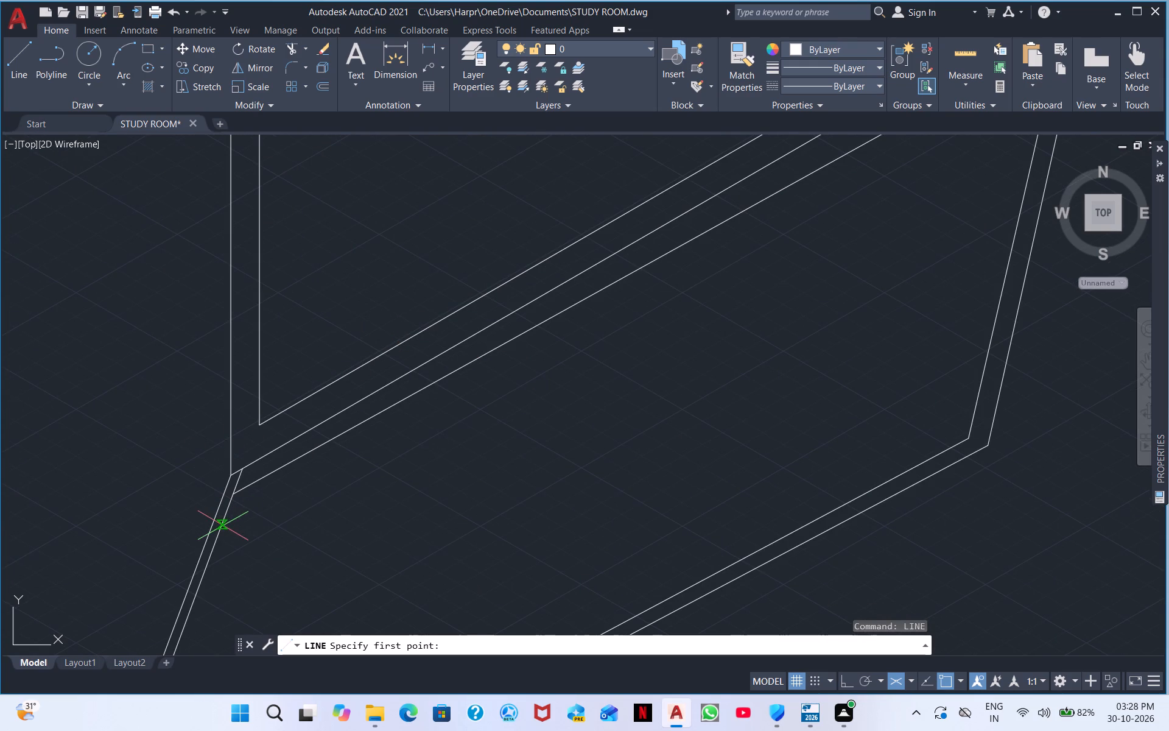
pyautogui.moveTo(223, 526); pyautogui.dragTo(235, 521)
pyautogui.moveTo(929, 197); pyautogui.dragTo(918, 242, button='middle')
pyautogui.scroll(-1, 918, 242)
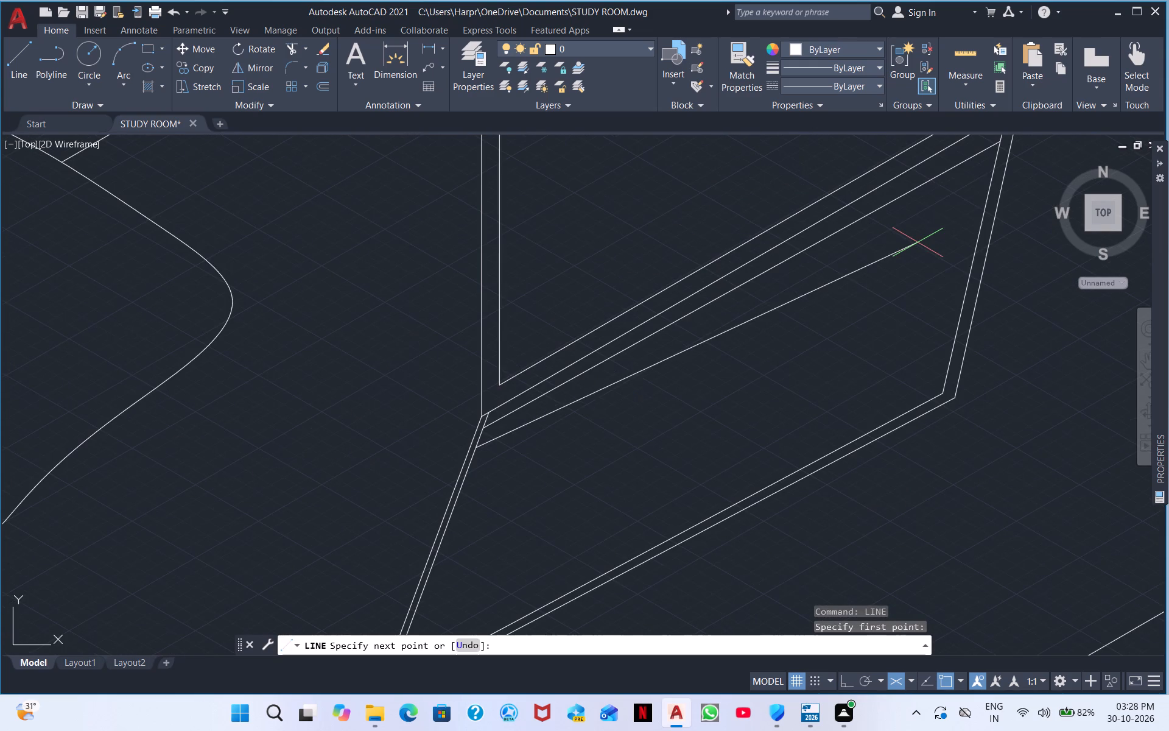
pyautogui.click(995, 163)
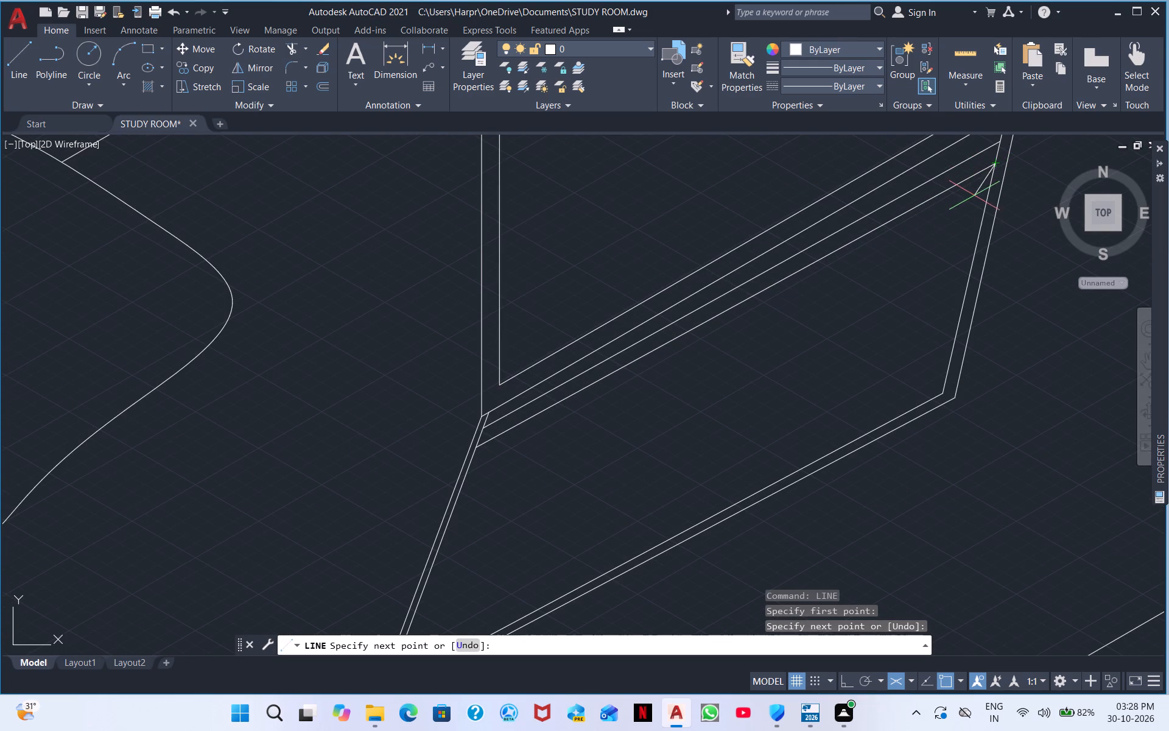
pyautogui.click(990, 189)
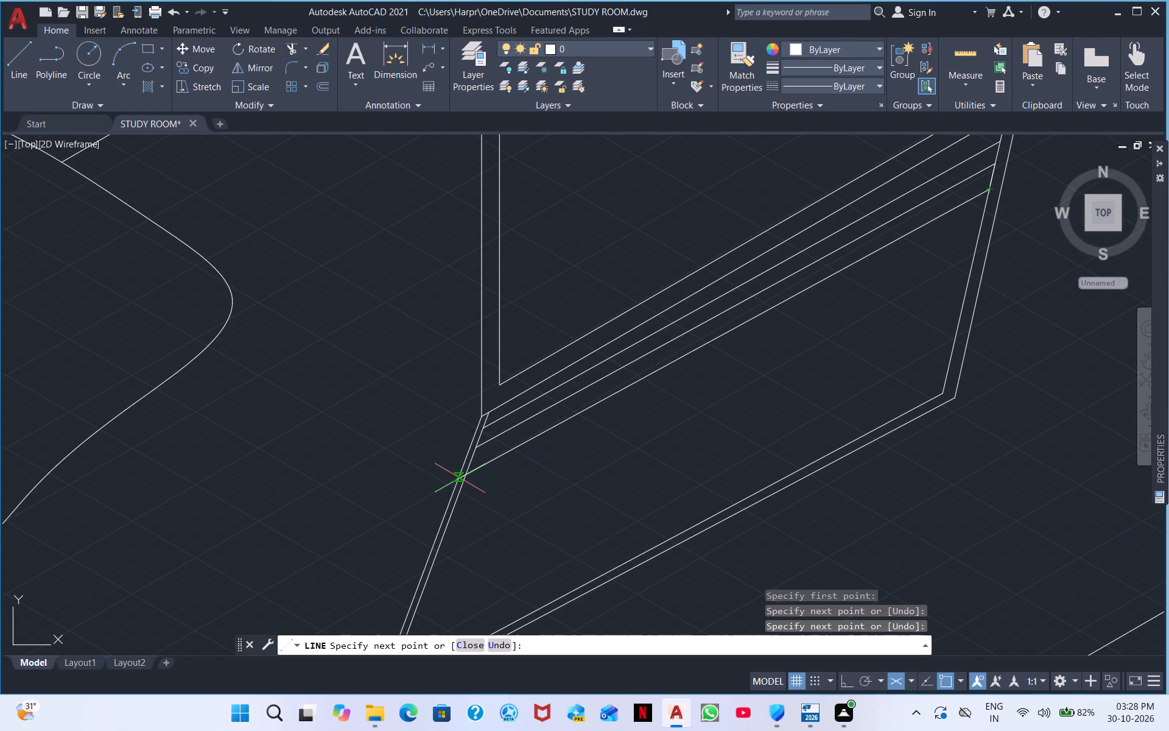
pyautogui.scroll(3, 463, 473)
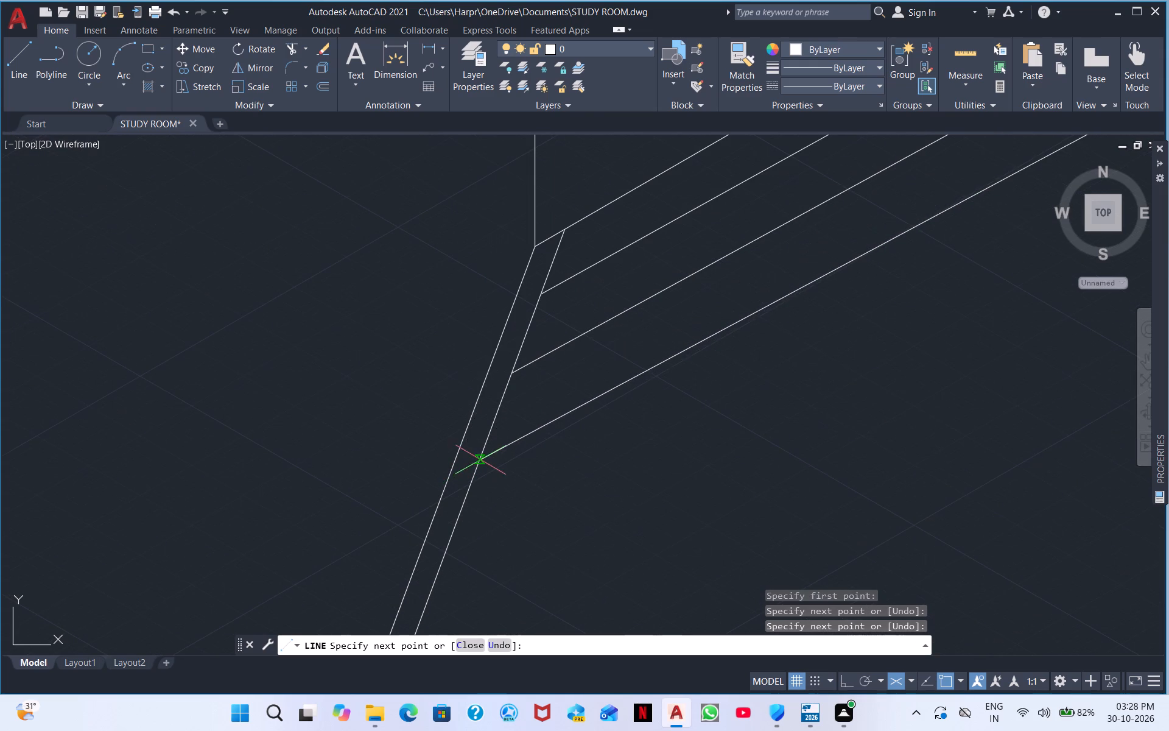
pyautogui.click(478, 457)
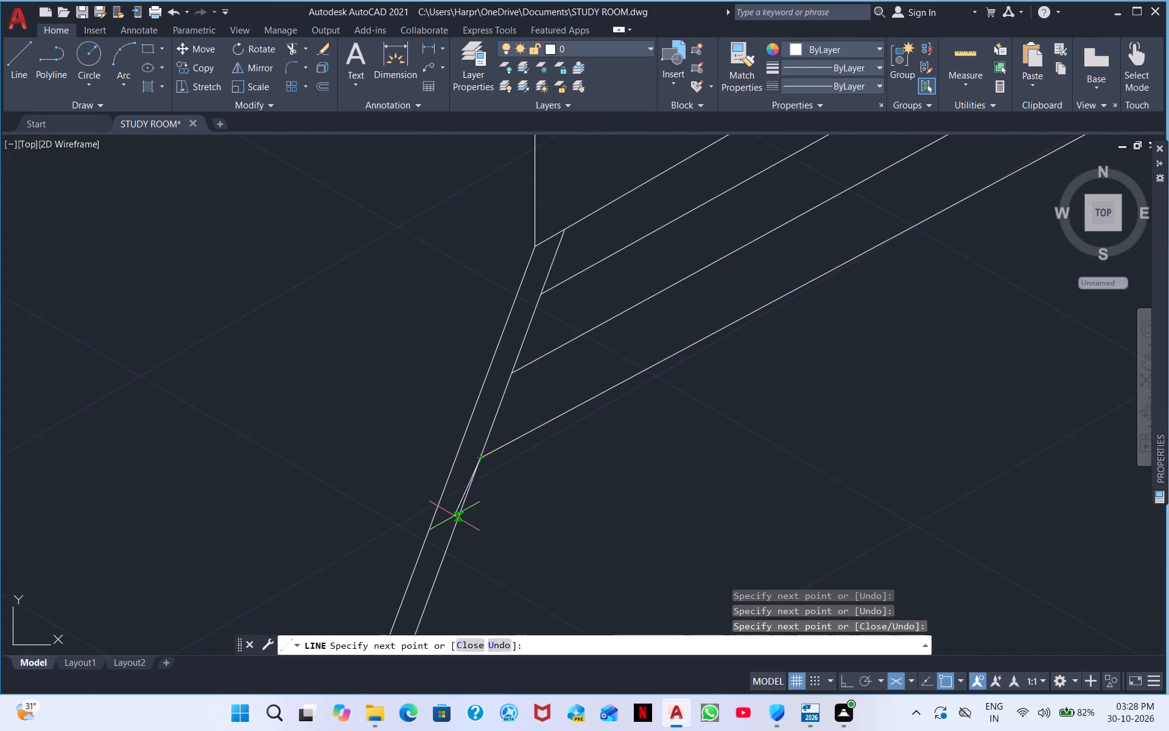
# Continue the zigzag with the fourth and fifth keyboard lines, stepping down the inner left border and then the inner right border.
pyautogui.click(458, 517)
pyautogui.moveTo(893, 365); pyautogui.dragTo(887, 364, button='middle')
pyautogui.scroll(-2, 891, 365)
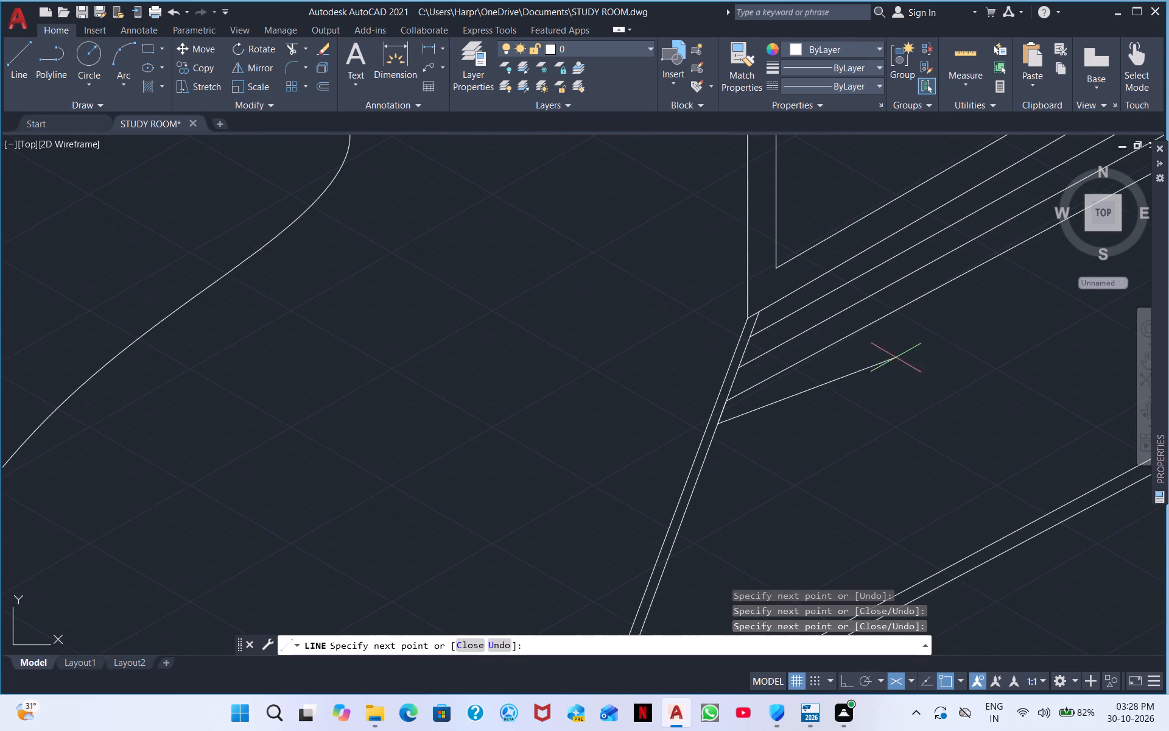
pyautogui.moveTo(1045, 317); pyautogui.dragTo(694, 299, button='middle')
pyautogui.scroll(-1, 763, 229)
pyautogui.moveTo(933, 168); pyautogui.dragTo(813, 325, button='middle')
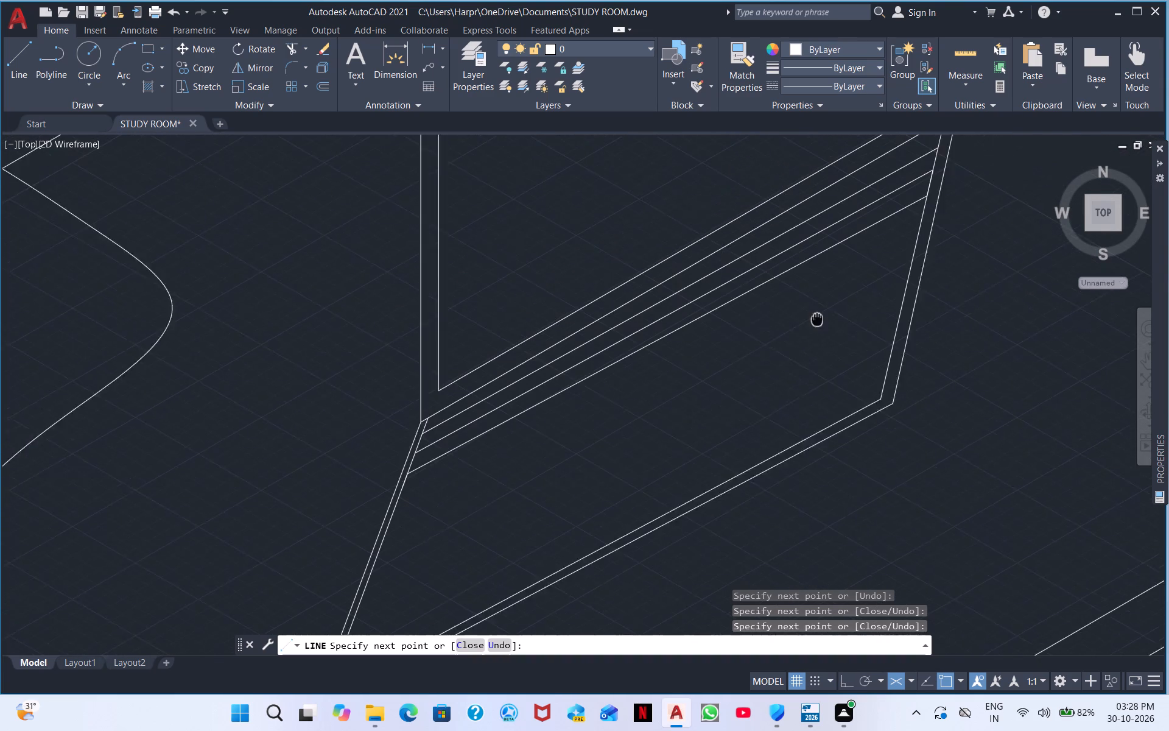
pyautogui.moveTo(813, 325); pyautogui.dragTo(804, 339, button='middle')
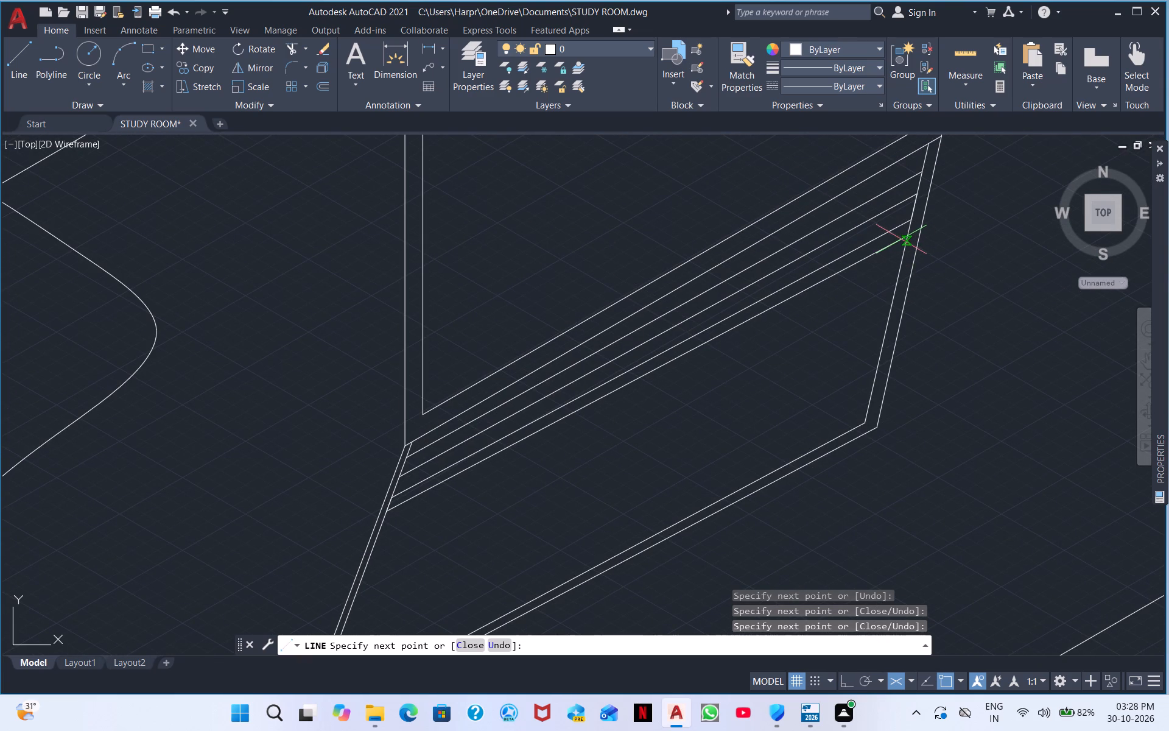
pyautogui.click(905, 242)
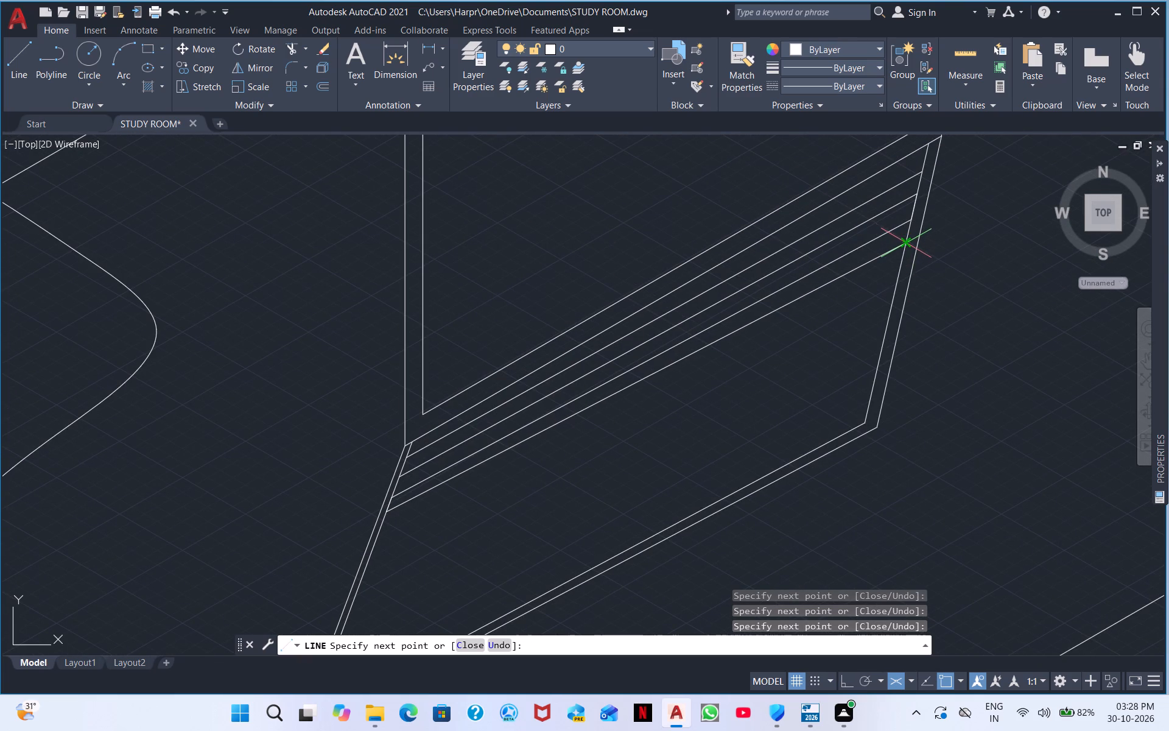
pyautogui.click(900, 270)
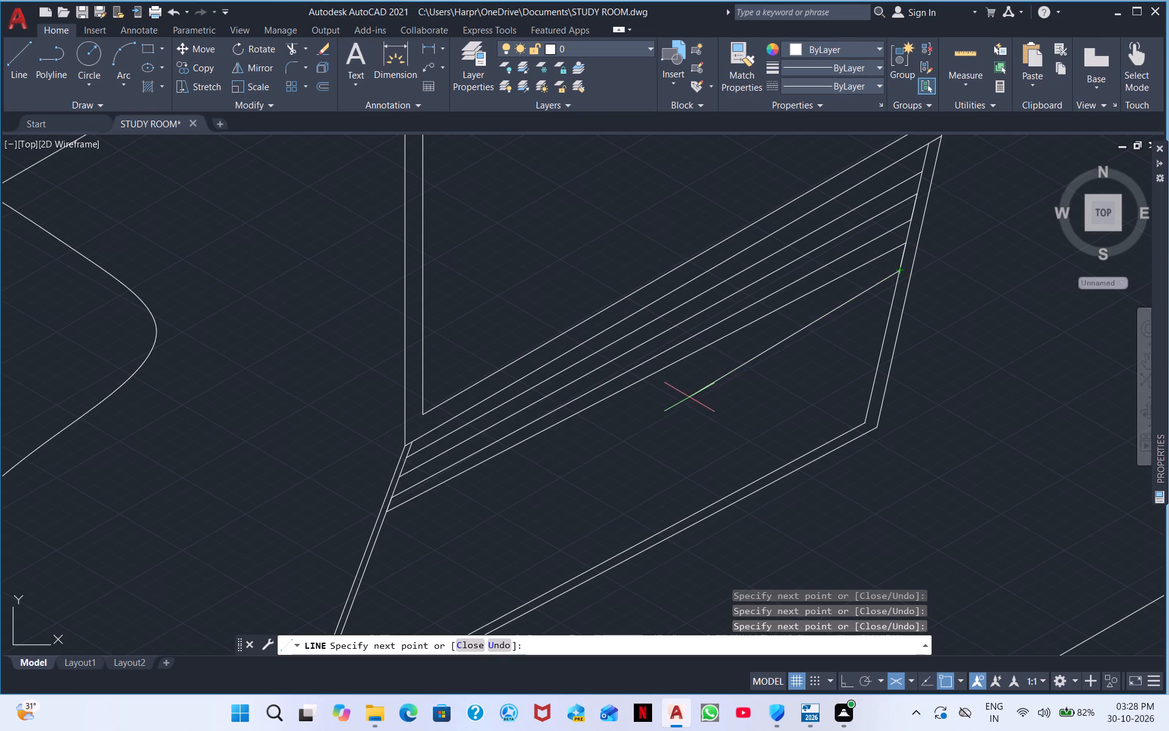
pyautogui.scroll(-1, 693, 389)
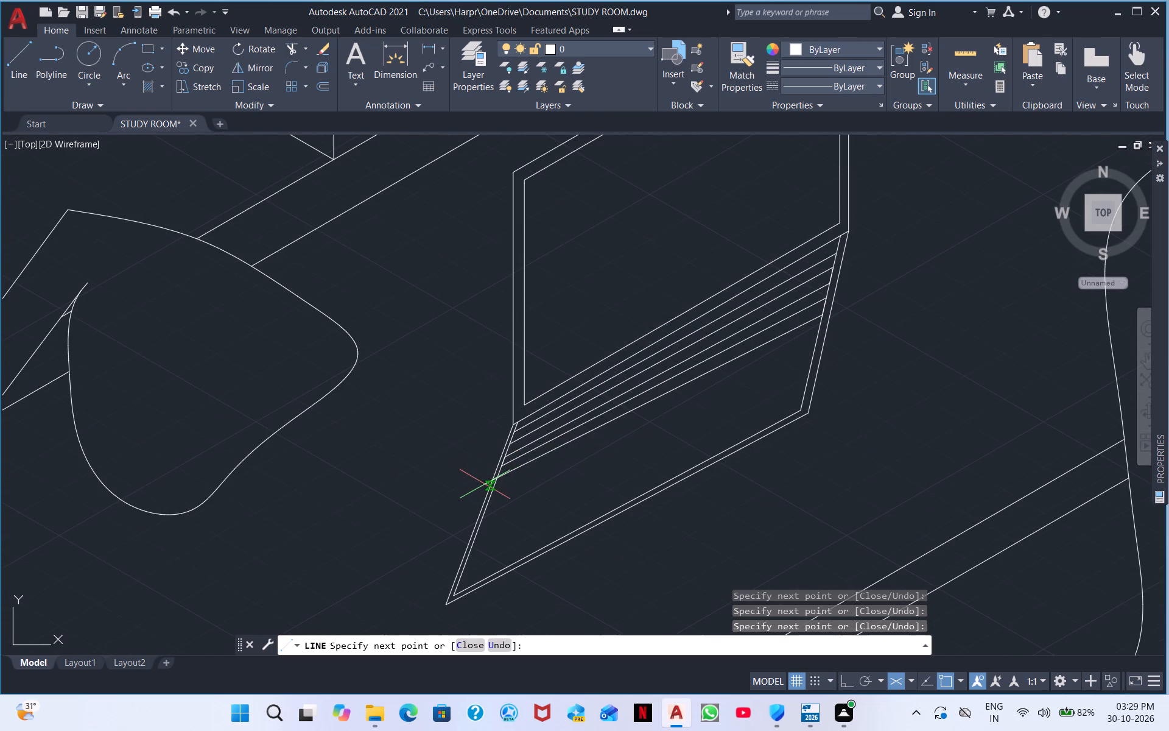
pyautogui.scroll(2, 485, 484)
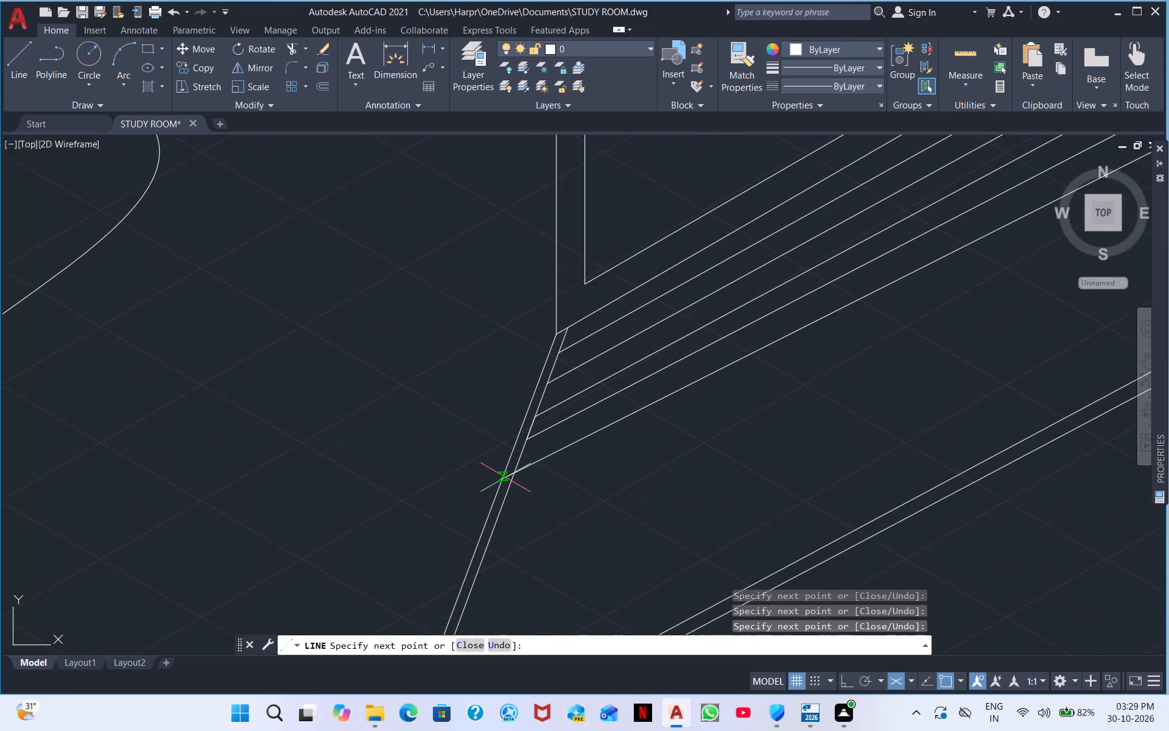
pyautogui.click(511, 473)
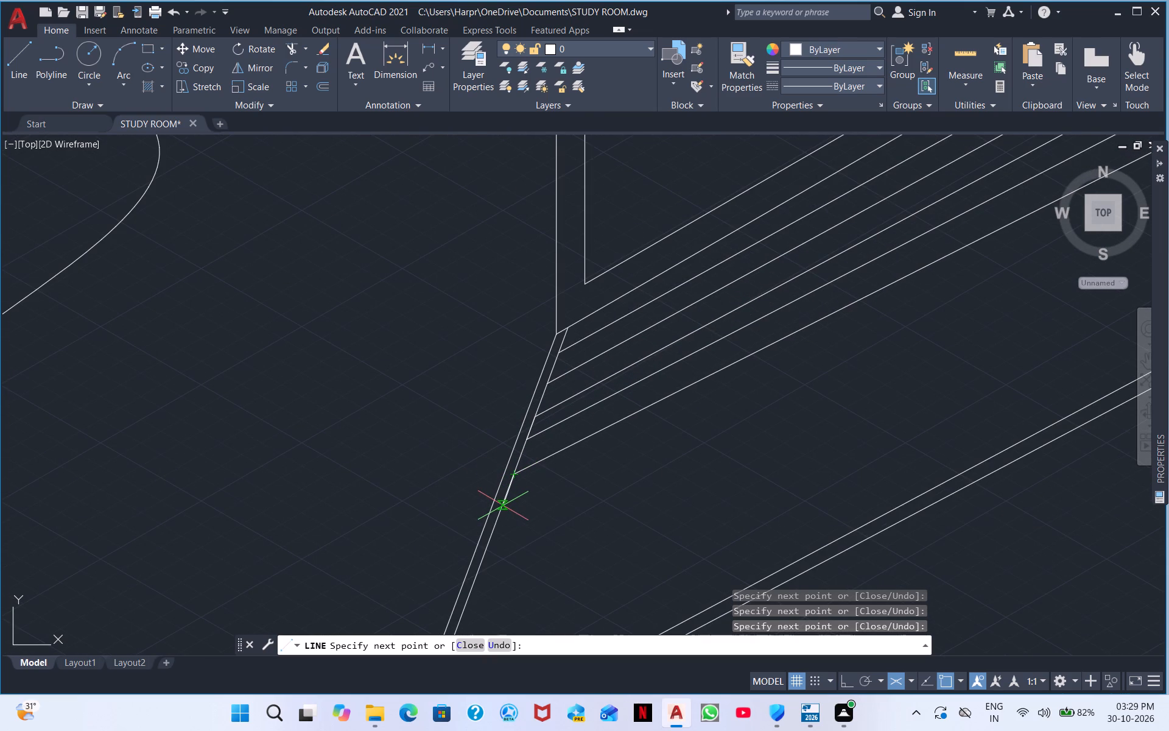
# Continue the zigzag with the sixth and seventh keyboard lines across the base, stepping down along each inner border.
pyautogui.click(500, 509)
pyautogui.scroll(-2, 830, 407)
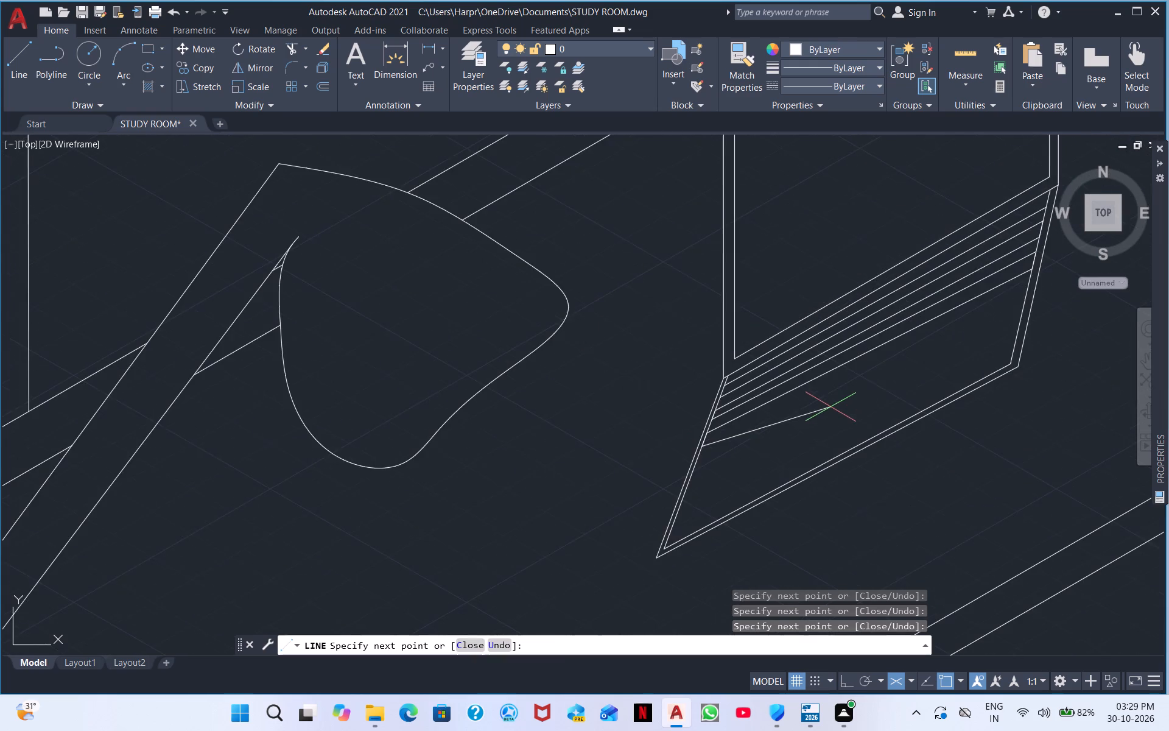
pyautogui.moveTo(847, 394); pyautogui.dragTo(773, 440, button='middle')
pyautogui.scroll(2, 959, 331)
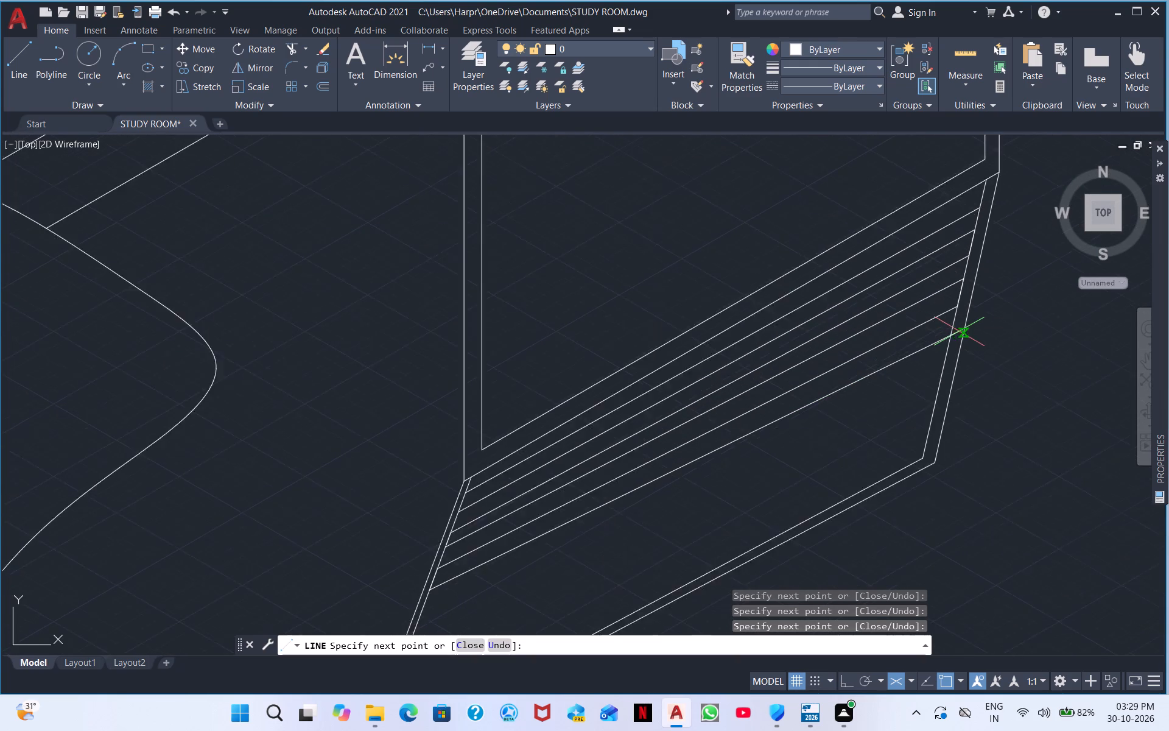
pyautogui.scroll(1, 959, 331)
pyautogui.click(941, 345)
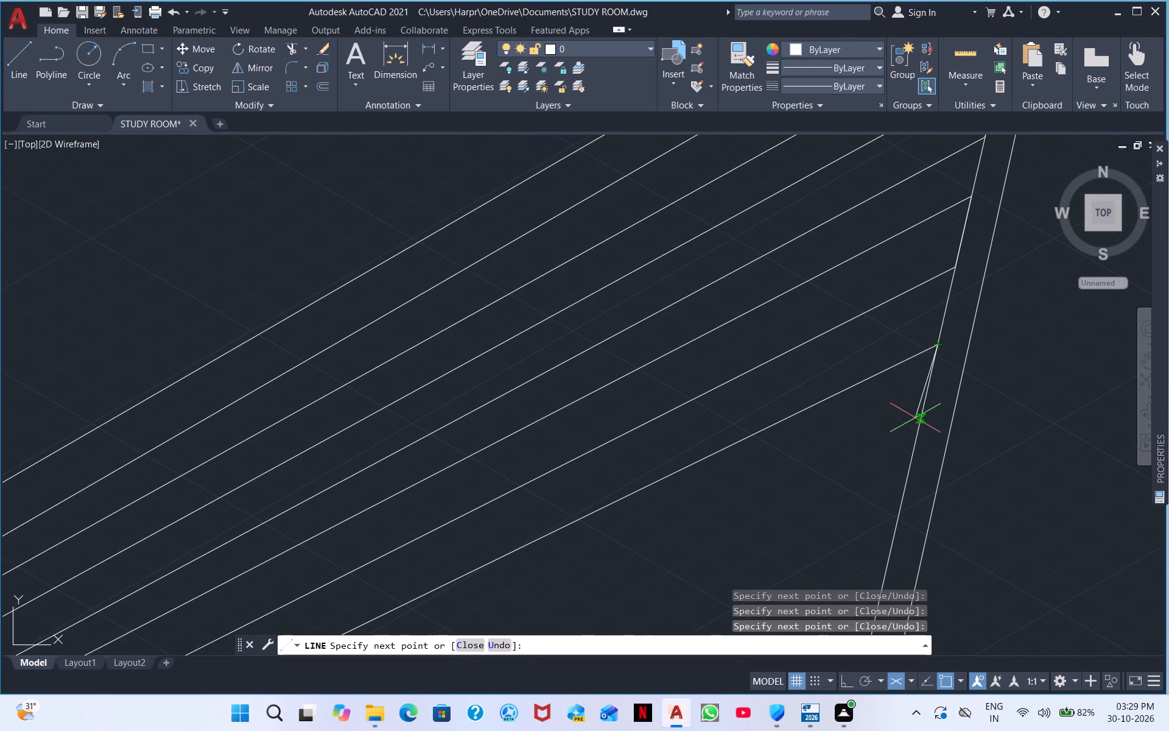
pyautogui.click(918, 425)
pyautogui.scroll(-2, 729, 540)
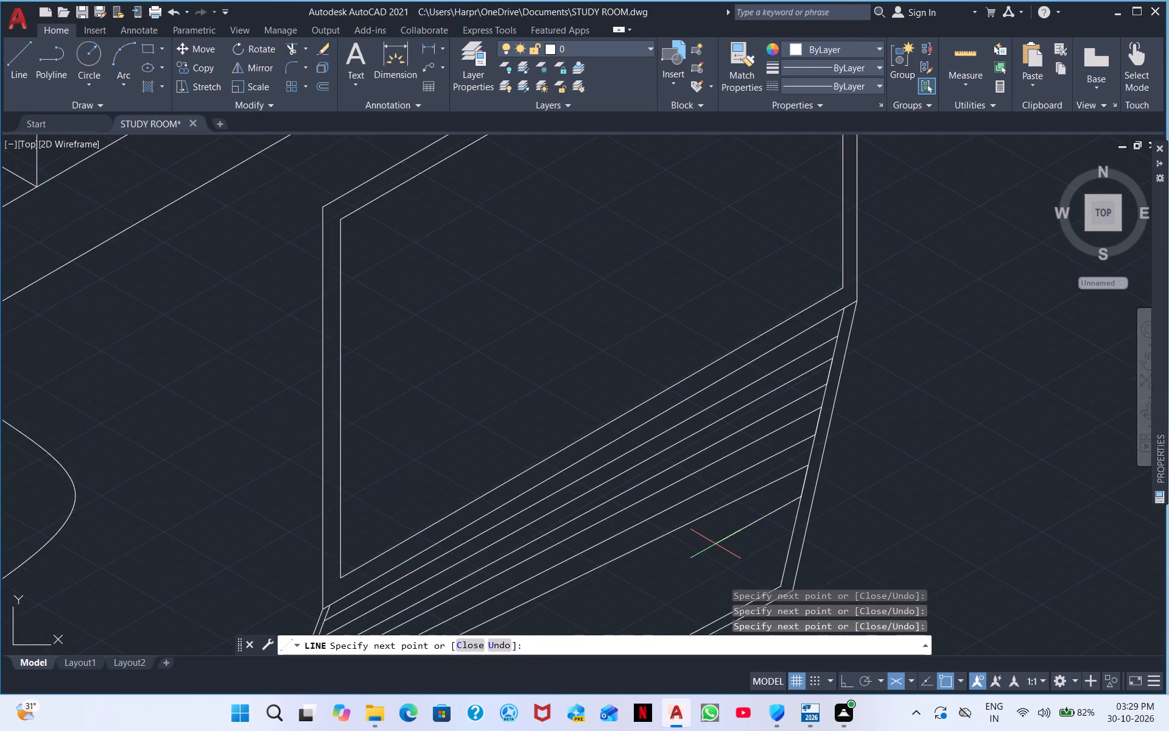
pyautogui.moveTo(719, 543); pyautogui.dragTo(972, 425, button='middle')
pyautogui.moveTo(619, 576); pyautogui.dragTo(794, 512, button='middle')
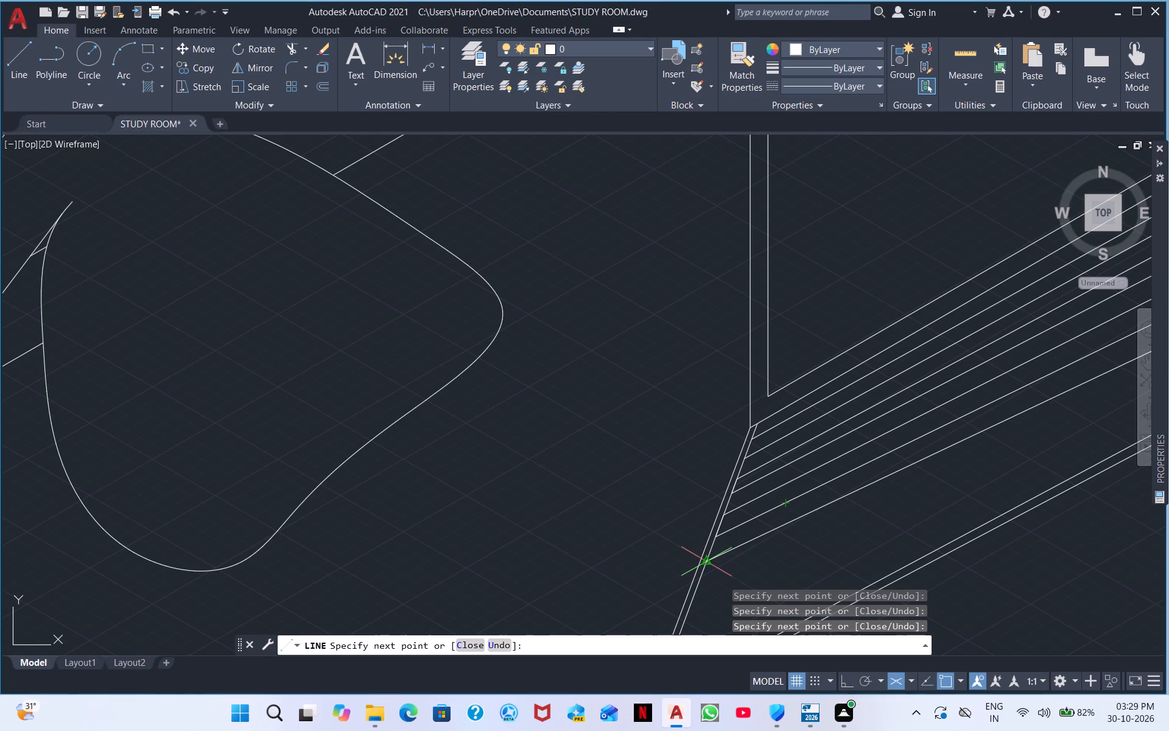
pyautogui.click(706, 560)
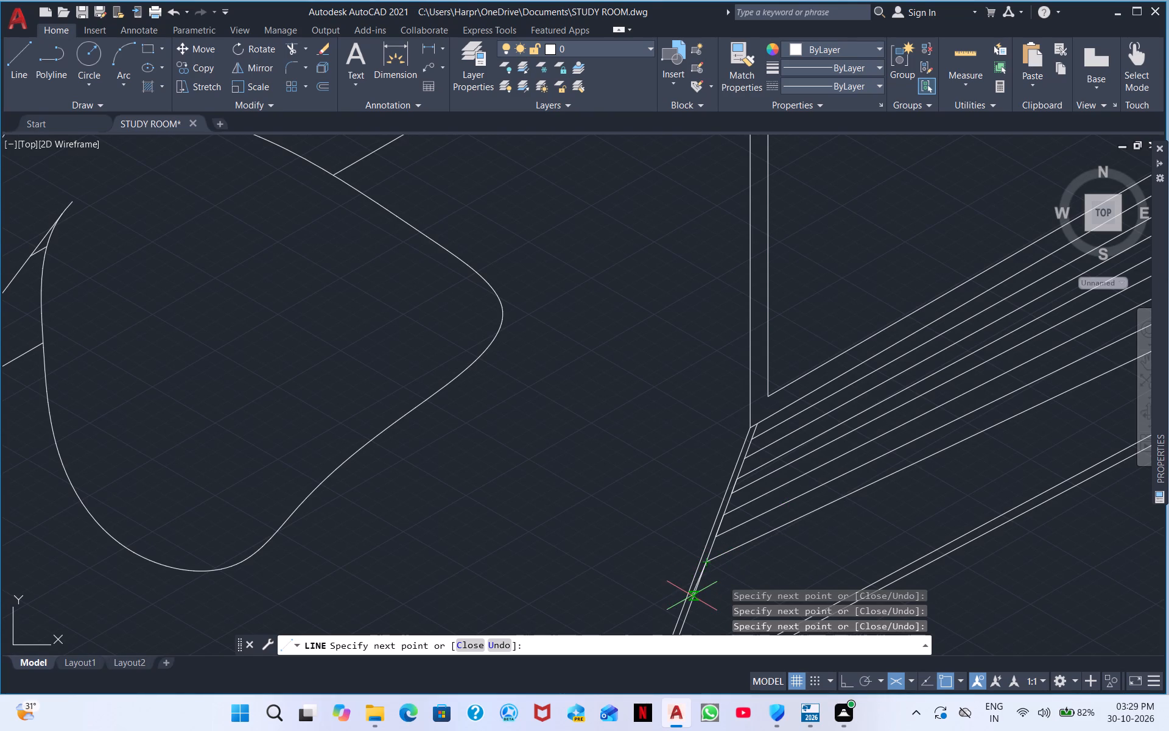
# Add the eighth keyboard line across to the inner right border, with a short segment down that border, and end the line chain.
pyautogui.click(695, 595)
pyautogui.scroll(-2, 1000, 496)
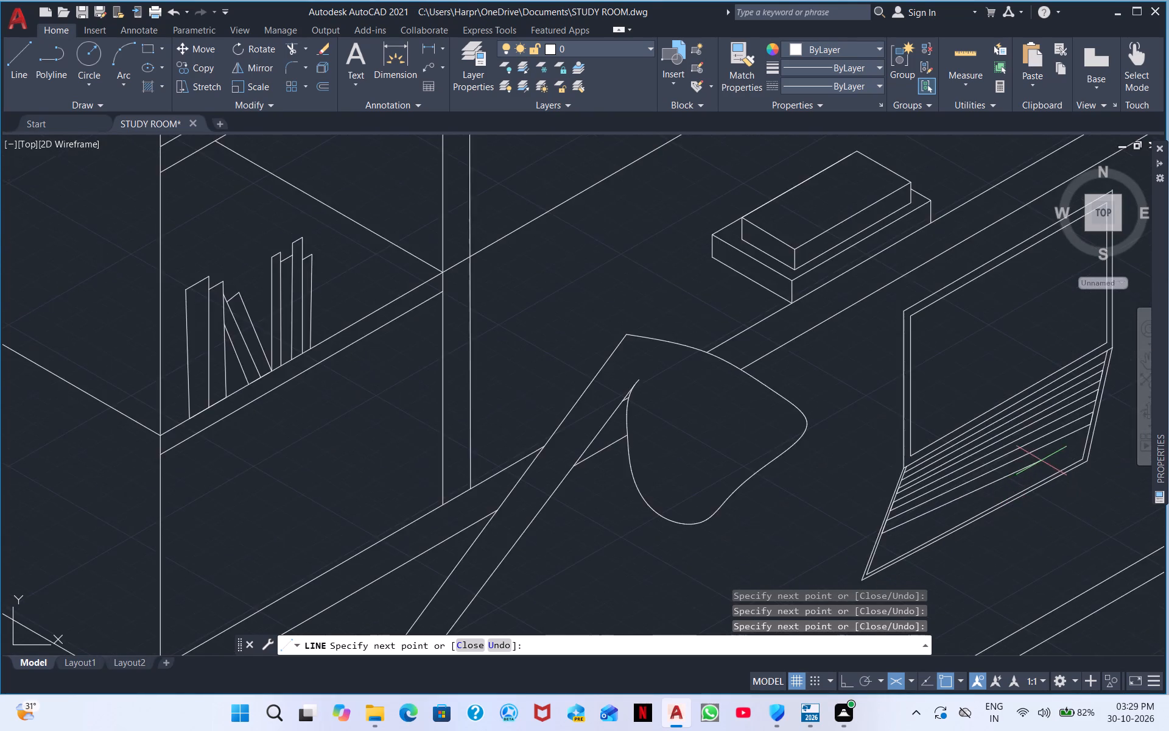
pyautogui.moveTo(1039, 465); pyautogui.dragTo(855, 550, button='middle')
pyautogui.scroll(1, 900, 526)
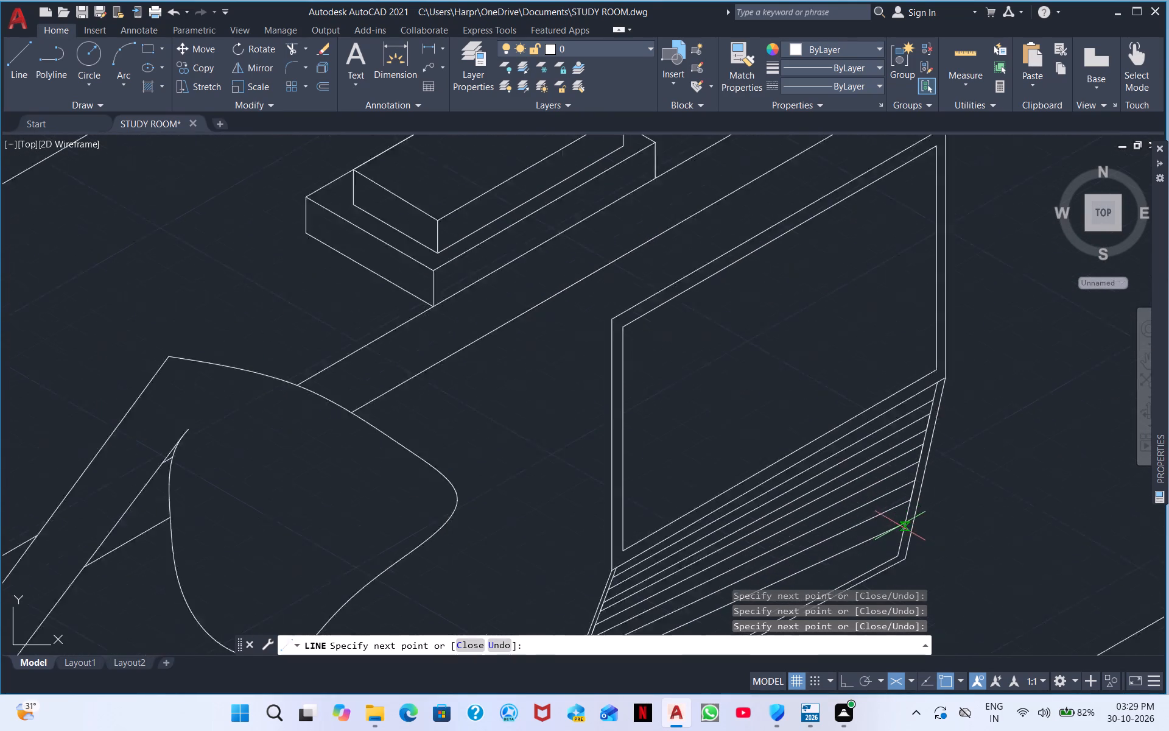
pyautogui.scroll(3, 900, 526)
pyautogui.click(939, 527)
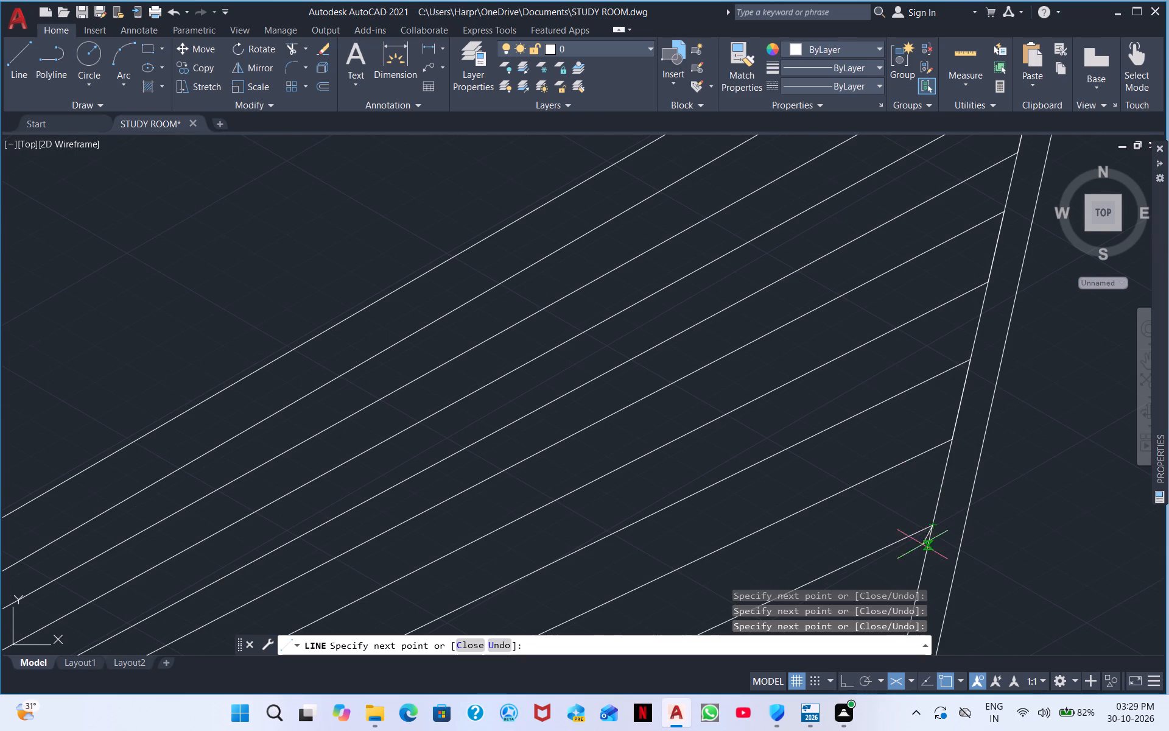
pyautogui.scroll(-1, 879, 594)
pyautogui.moveTo(913, 567); pyautogui.dragTo(952, 406, button='middle')
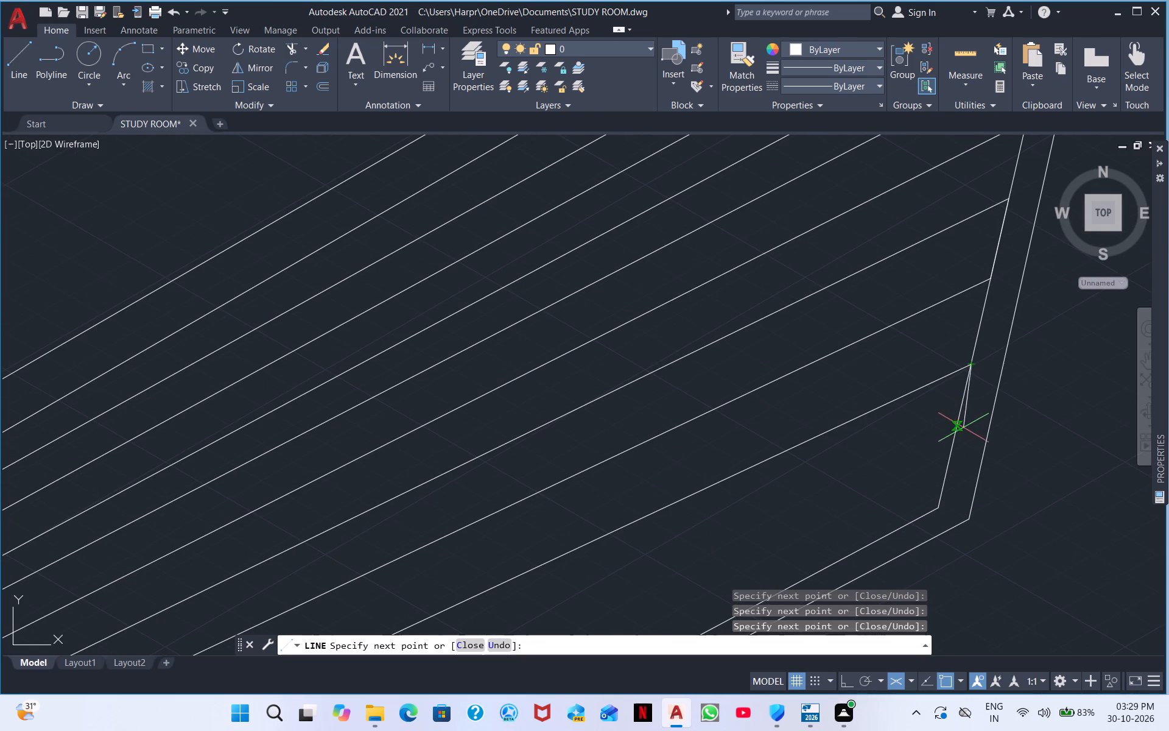
pyautogui.click(955, 433)
pyautogui.scroll(-1, 773, 547)
pyautogui.moveTo(801, 529); pyautogui.dragTo(1086, 370, button='middle')
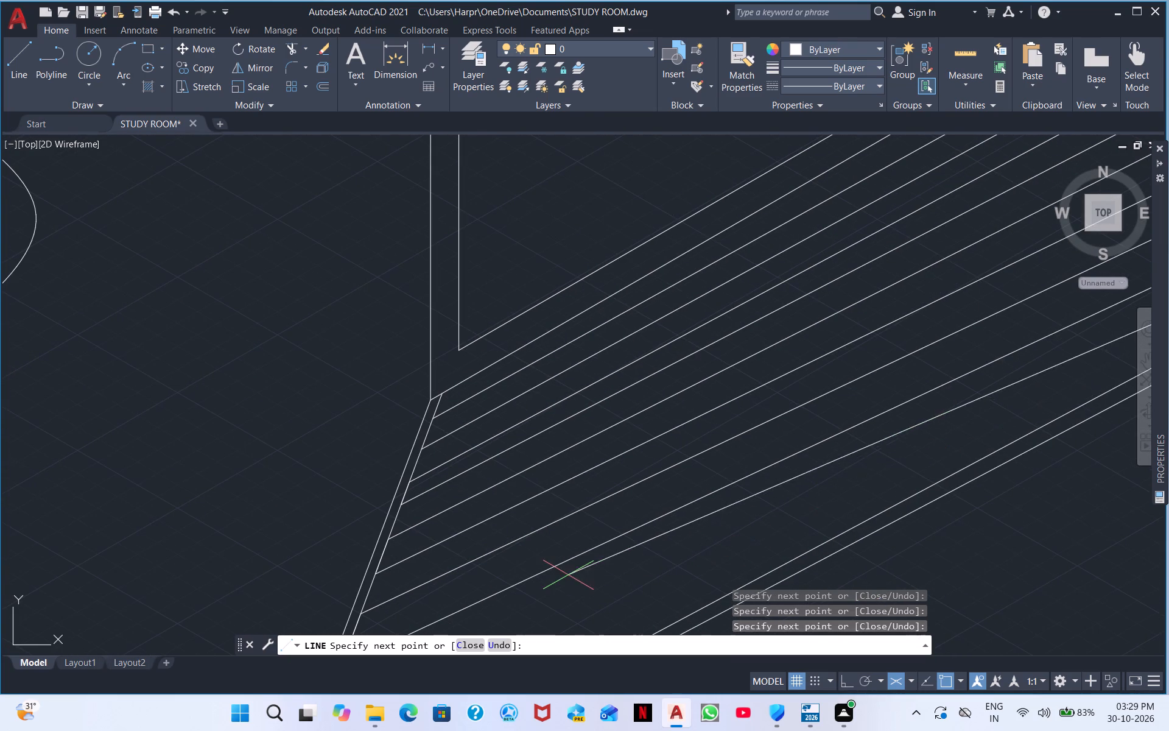
pyautogui.moveTo(568, 575); pyautogui.dragTo(539, 610, button='middle')
pyautogui.moveTo(579, 586); pyautogui.dragTo(929, 406, button='middle')
pyautogui.press('Escape')
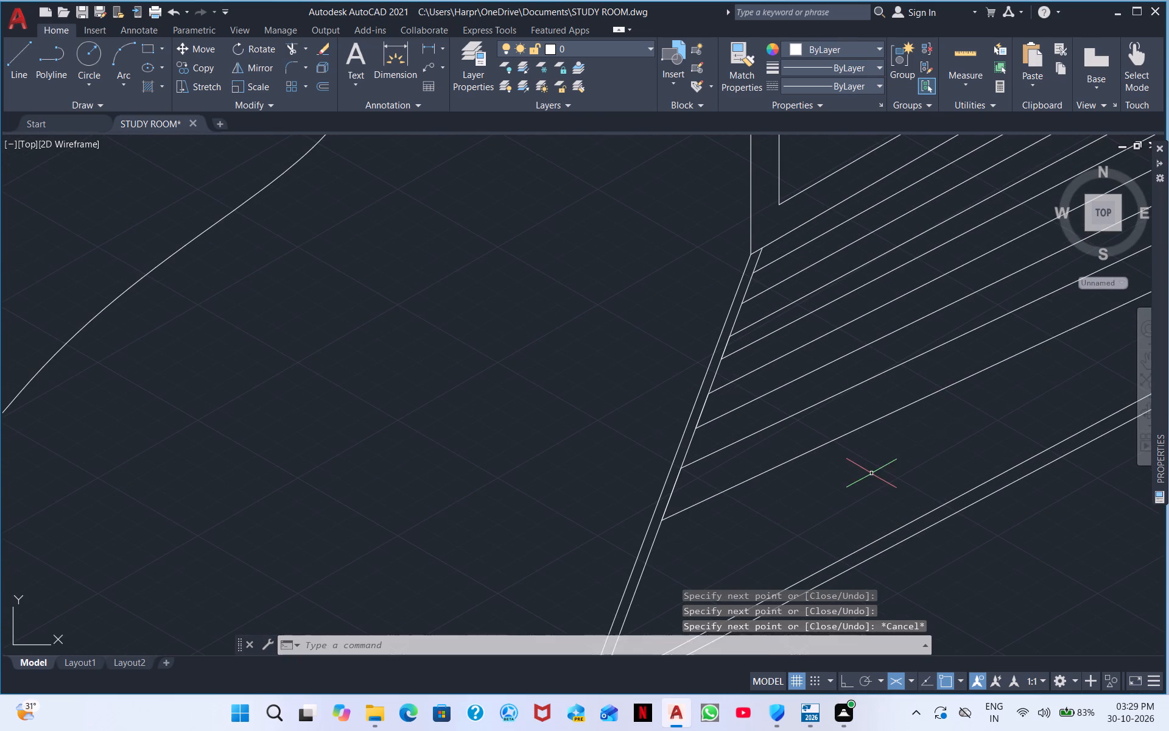
pyautogui.scroll(-3, 946, 406)
pyautogui.moveTo(938, 415); pyautogui.dragTo(863, 460, button='middle')
pyautogui.scroll(-3, 881, 428)
pyautogui.moveTo(926, 439); pyautogui.dragTo(950, 353, button='middle')
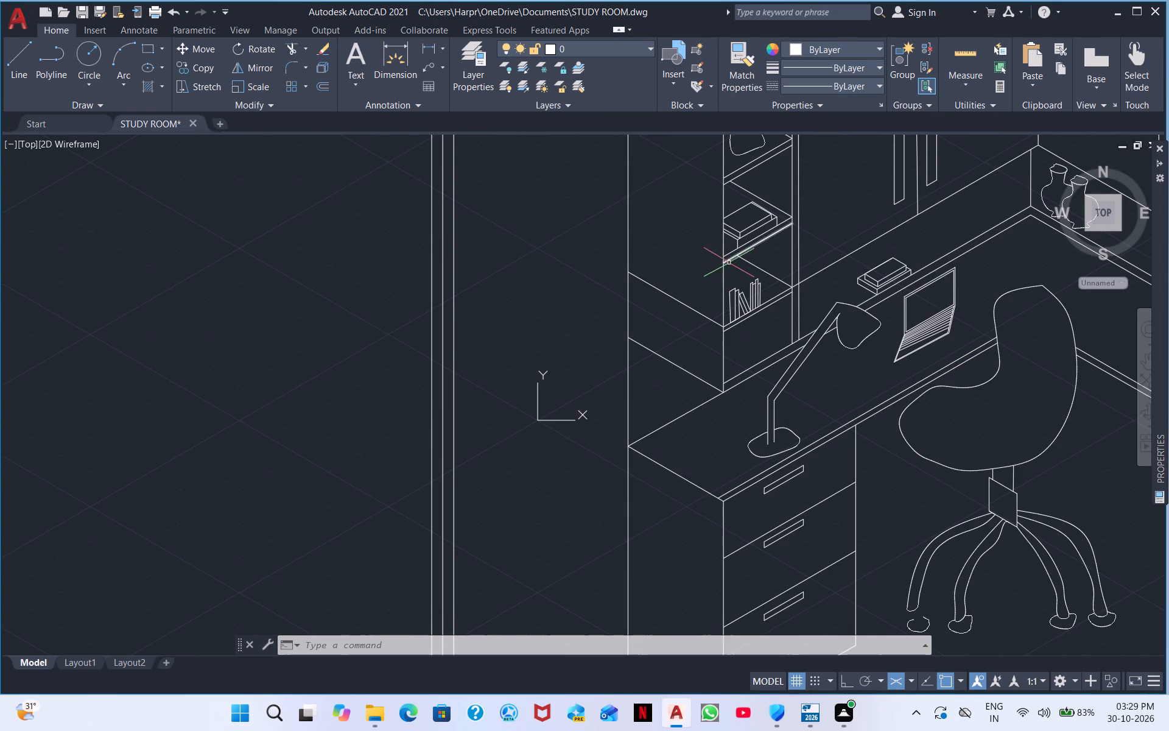
# Look over the desk, laptop, chair and shelving, and examine the empty area beneath the room's border frame.
pyautogui.moveTo(726, 275); pyautogui.dragTo(639, 312, button='middle')
pyautogui.moveTo(677, 286); pyautogui.dragTo(592, 294, button='middle')
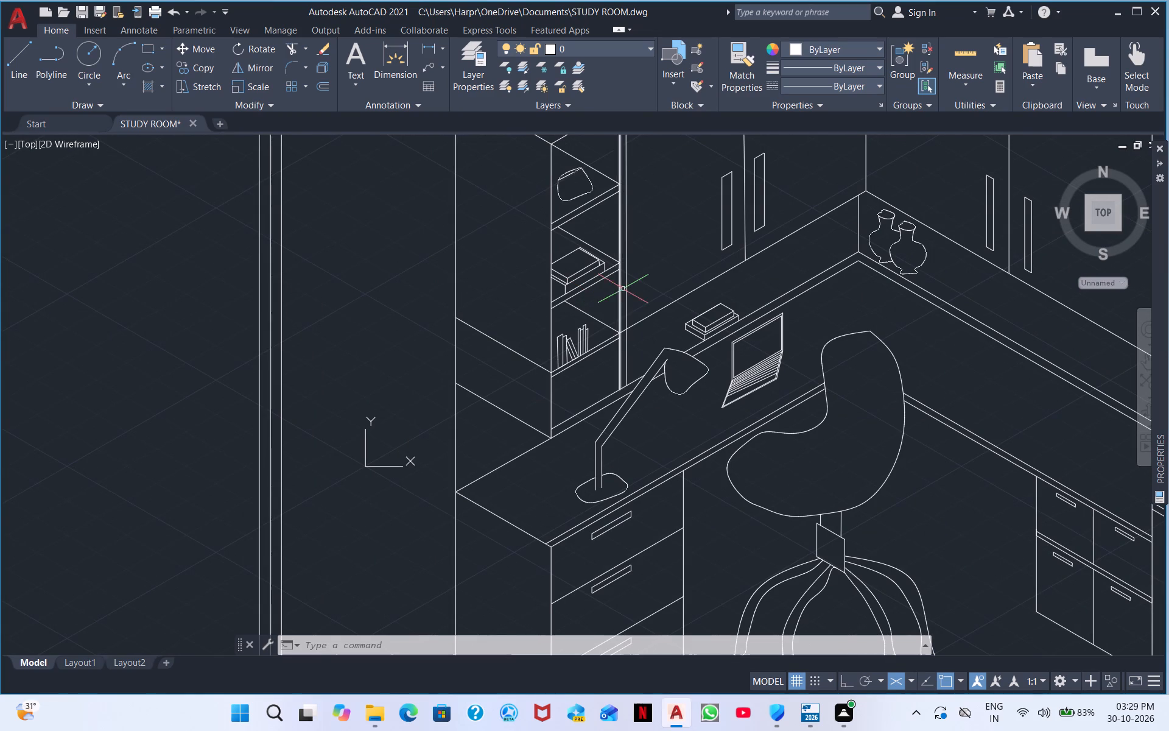
pyautogui.moveTo(862, 424); pyautogui.dragTo(703, 369, button='middle')
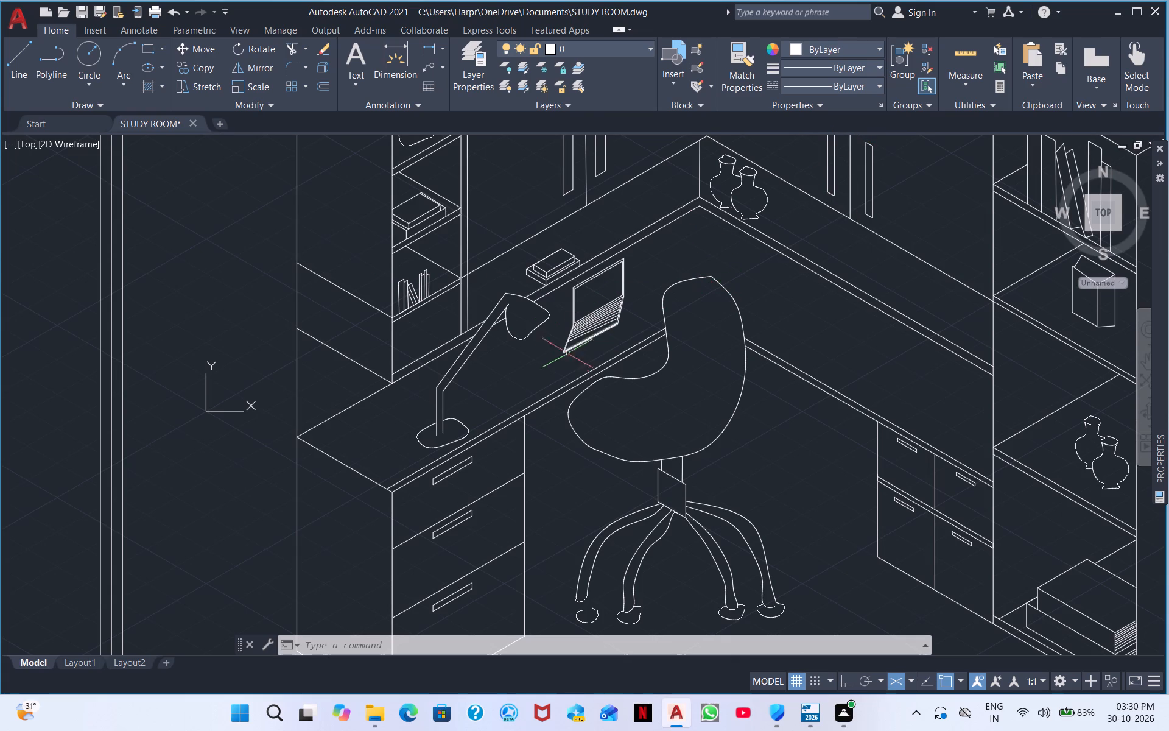
pyautogui.moveTo(620, 432); pyautogui.dragTo(603, 378, button='middle')
pyautogui.scroll(-1, 665, 390)
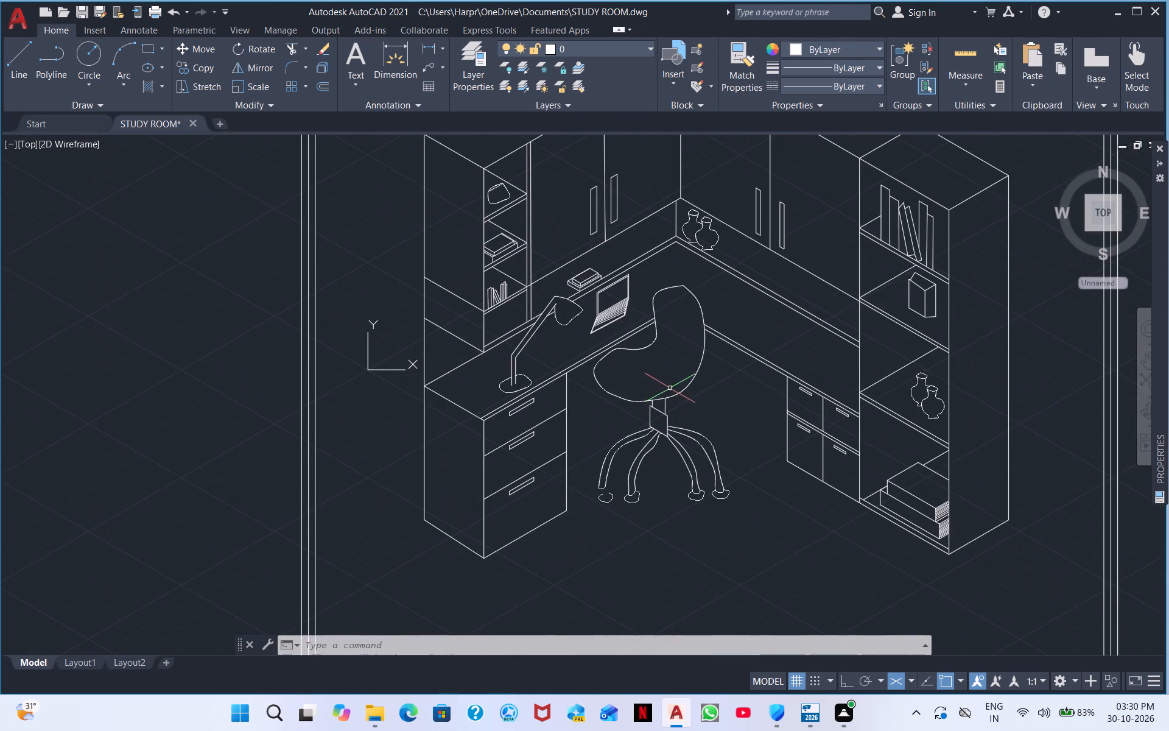
pyautogui.moveTo(684, 390); pyautogui.dragTo(567, 302, button='middle')
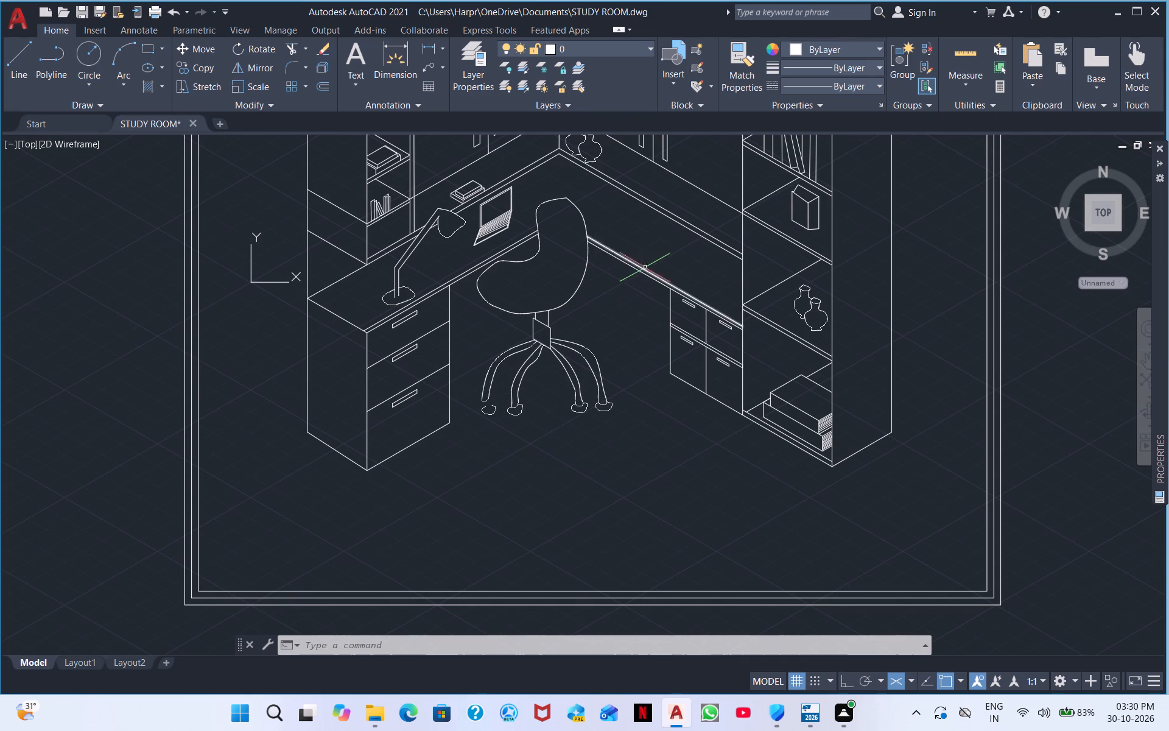
pyautogui.moveTo(690, 225); pyautogui.dragTo(593, 270, button='middle')
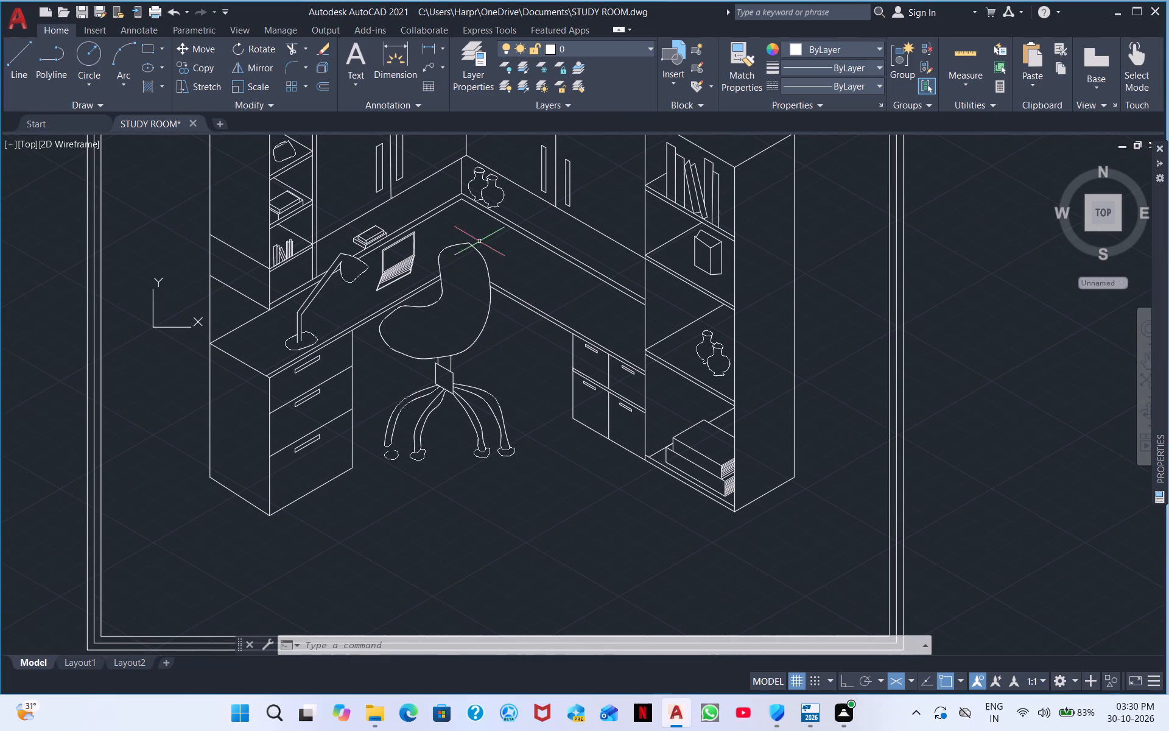
pyautogui.moveTo(449, 295); pyautogui.dragTo(475, 211, button='middle')
pyautogui.scroll(-1, 603, 280)
pyautogui.moveTo(575, 344); pyautogui.dragTo(534, 201, button='middle')
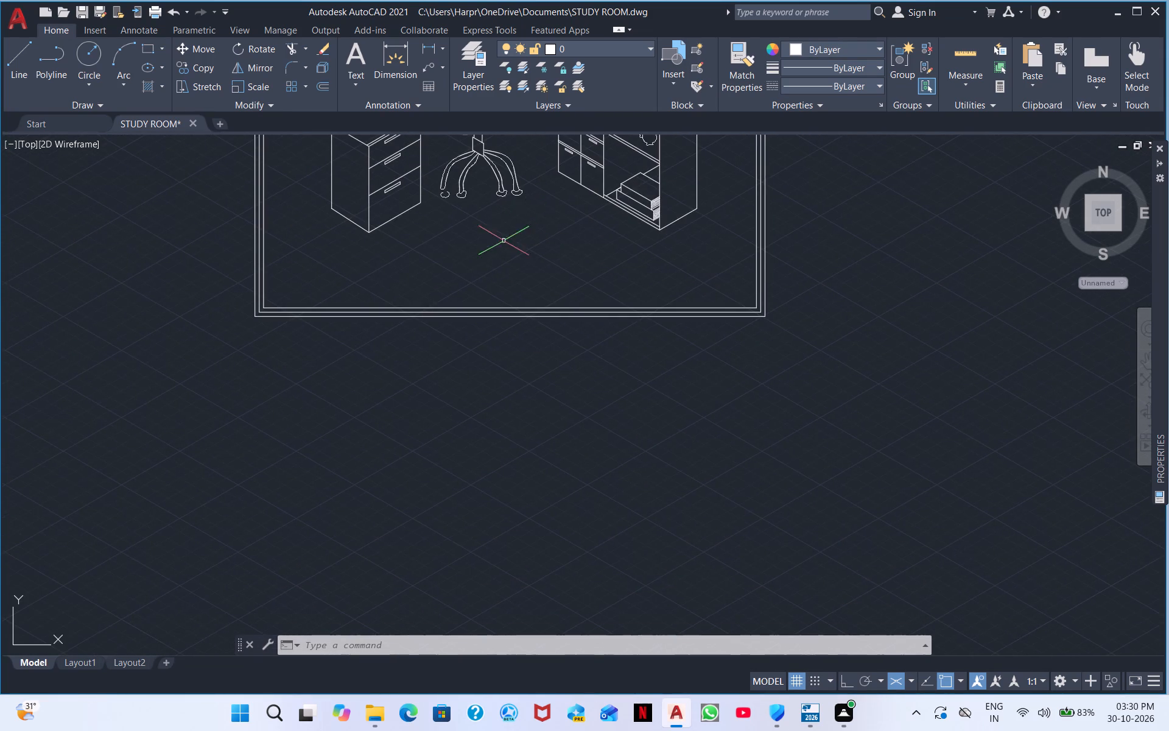
pyautogui.scroll(3, 368, 300)
pyautogui.scroll(-2, 303, 325)
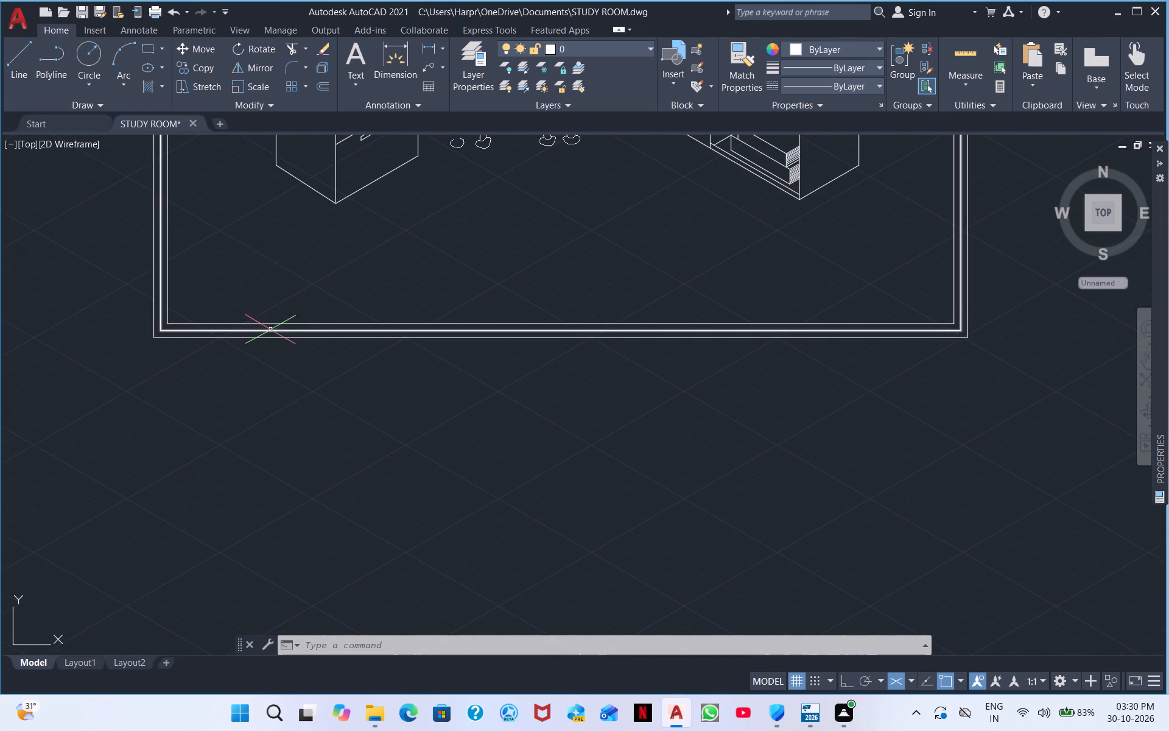
pyautogui.moveTo(348, 309); pyautogui.dragTo(349, 333, button='middle')
pyautogui.scroll(-1, 345, 350)
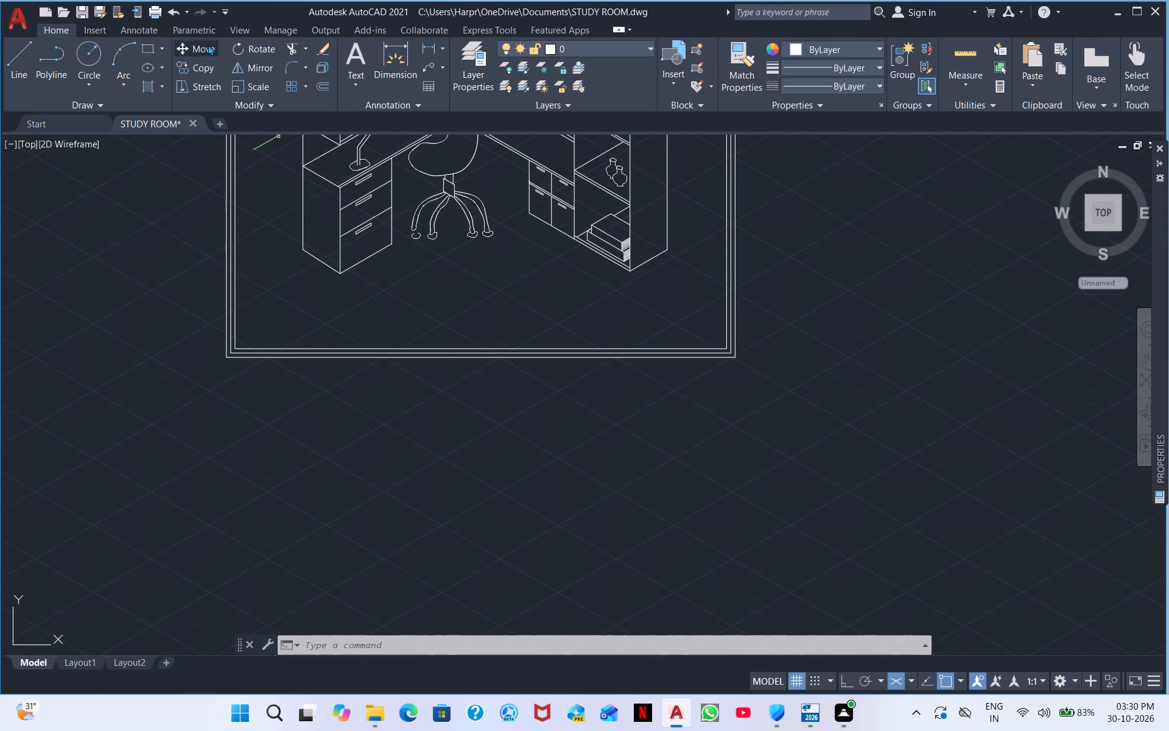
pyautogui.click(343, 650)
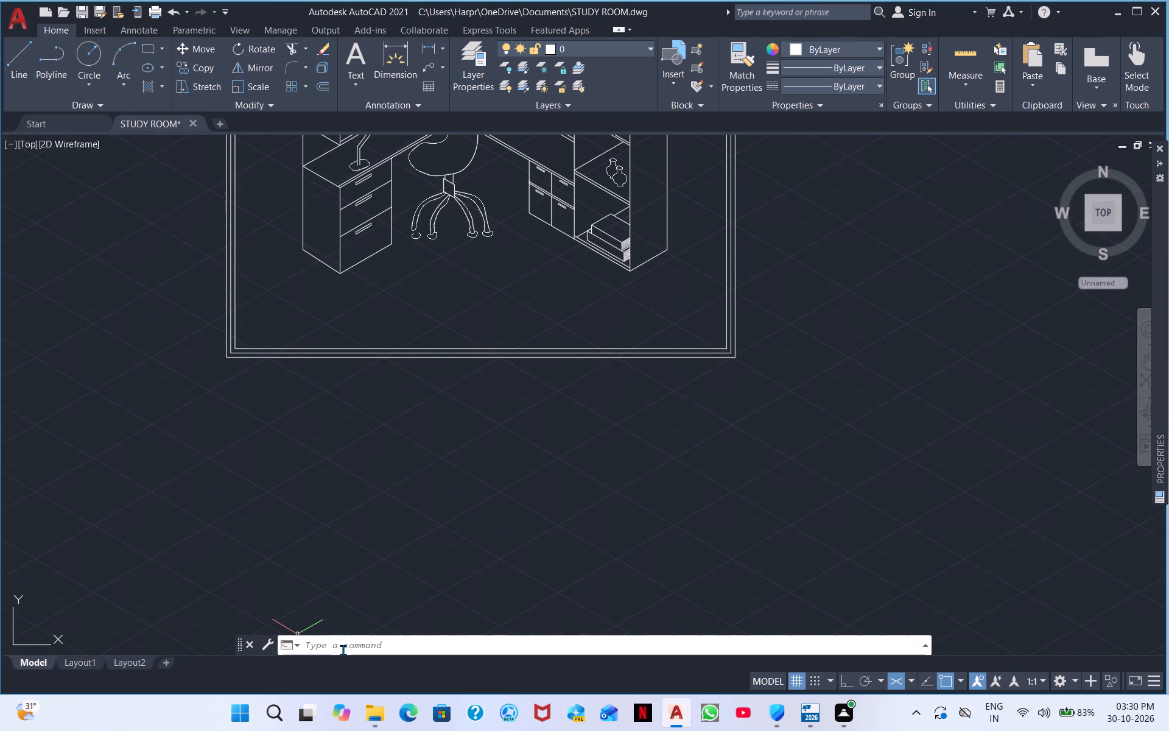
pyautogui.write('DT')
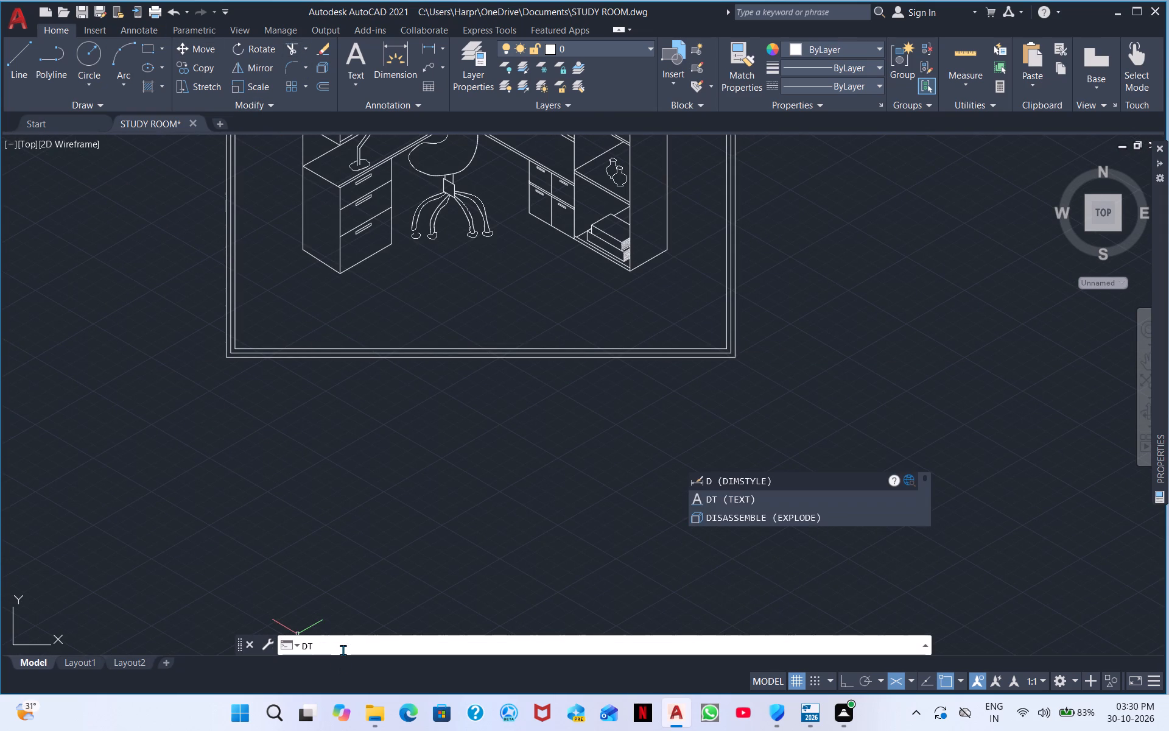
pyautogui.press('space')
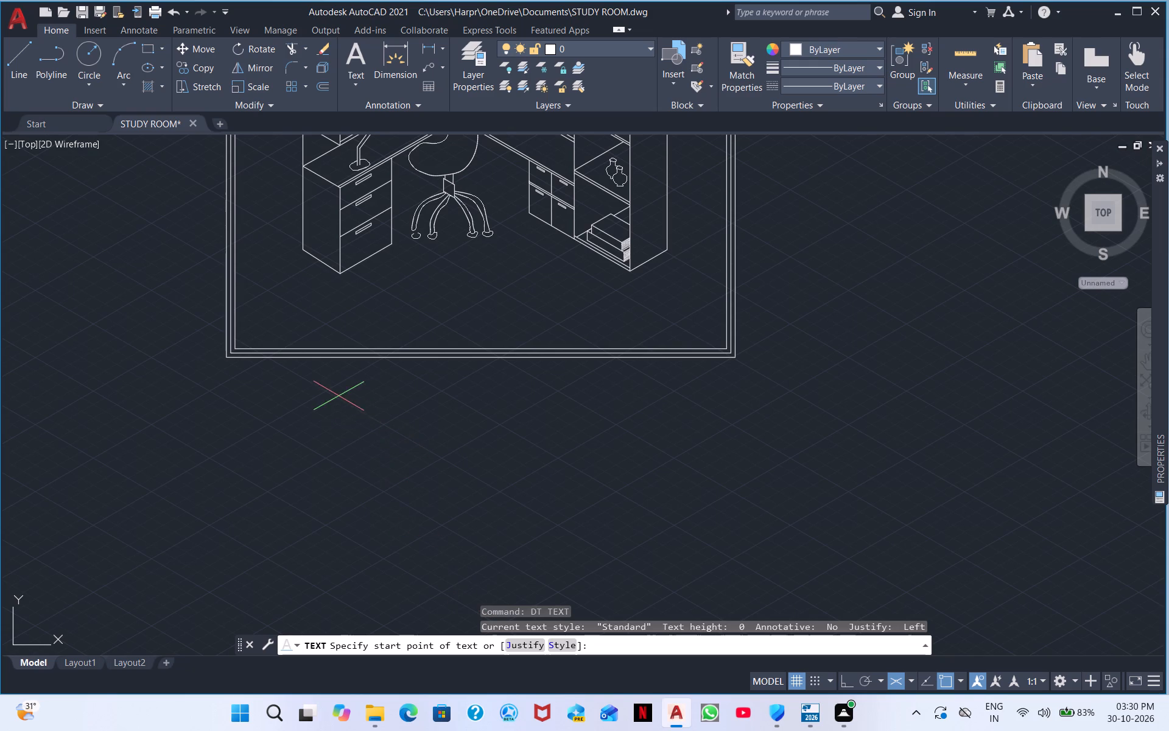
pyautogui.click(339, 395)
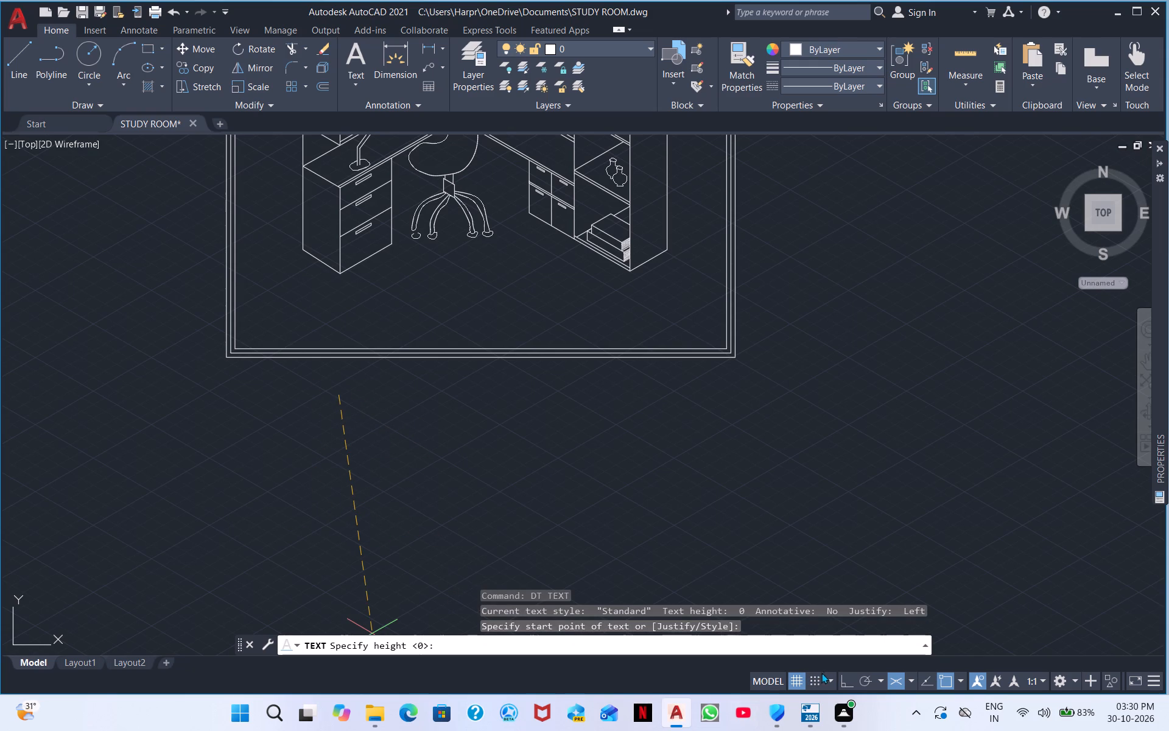
# Turn on Ortho mode and switch isometric drafting off, abandoning the pending text command.
pyautogui.click(851, 678)
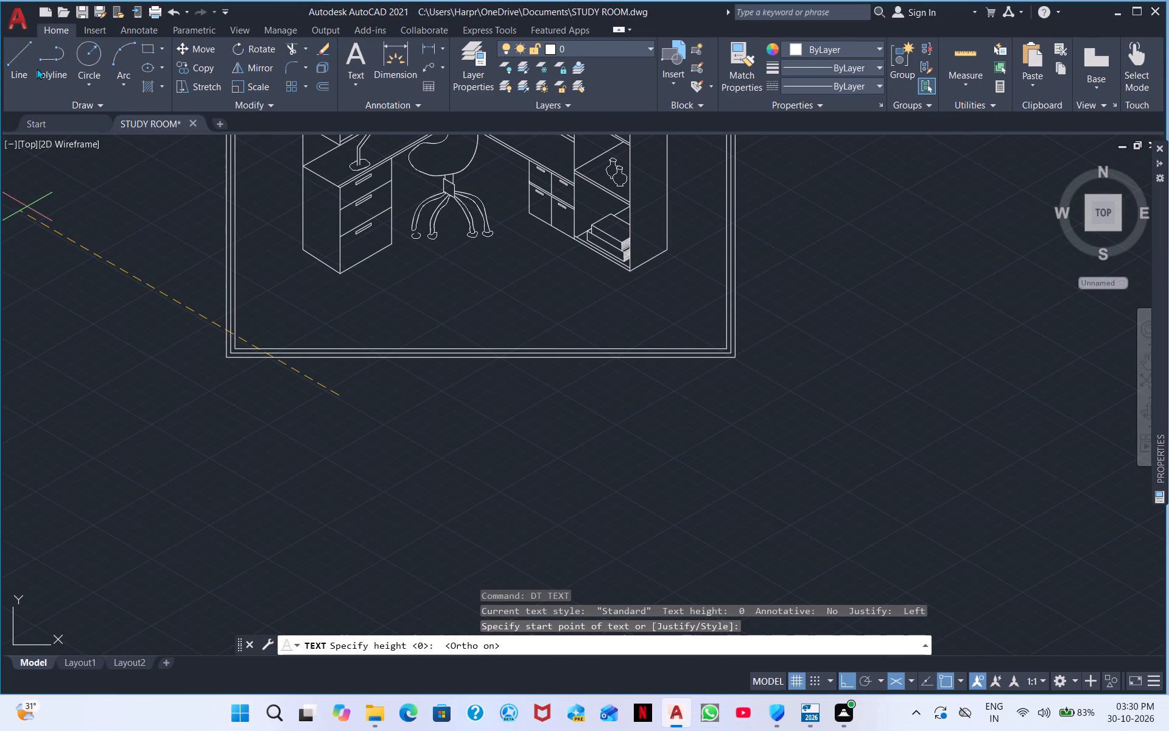
pyautogui.click(892, 677)
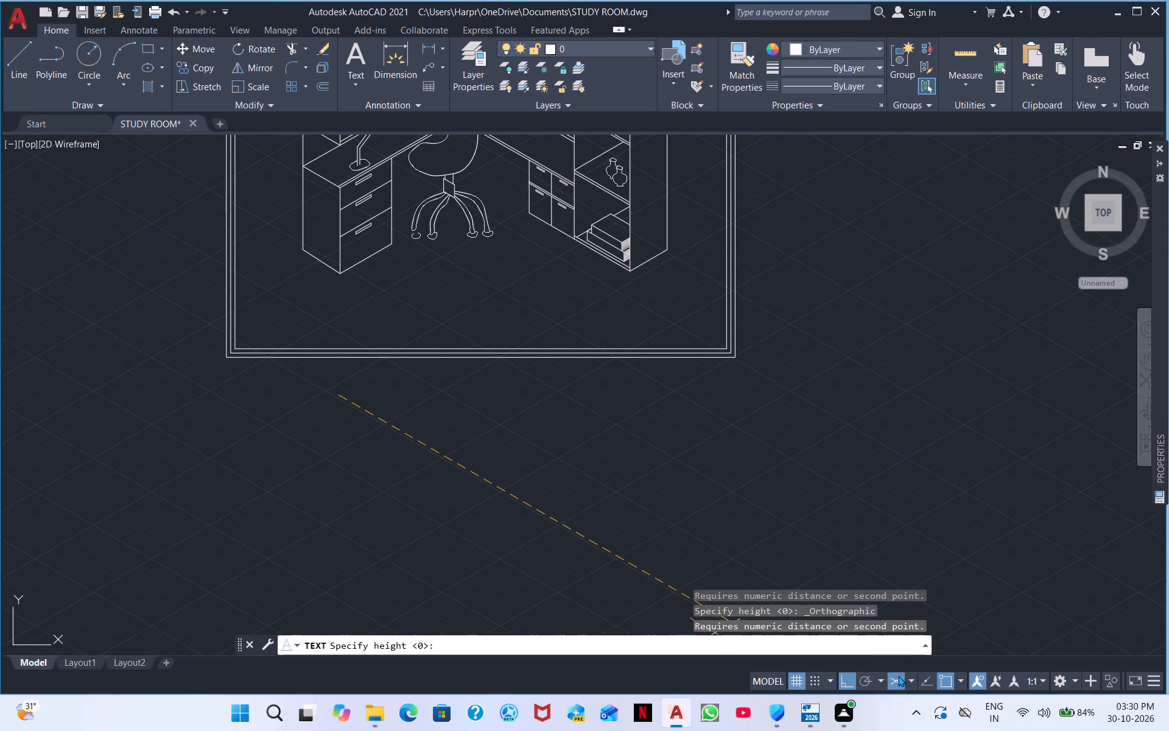
pyautogui.click(896, 678)
pyautogui.click(894, 682)
pyautogui.click(898, 682)
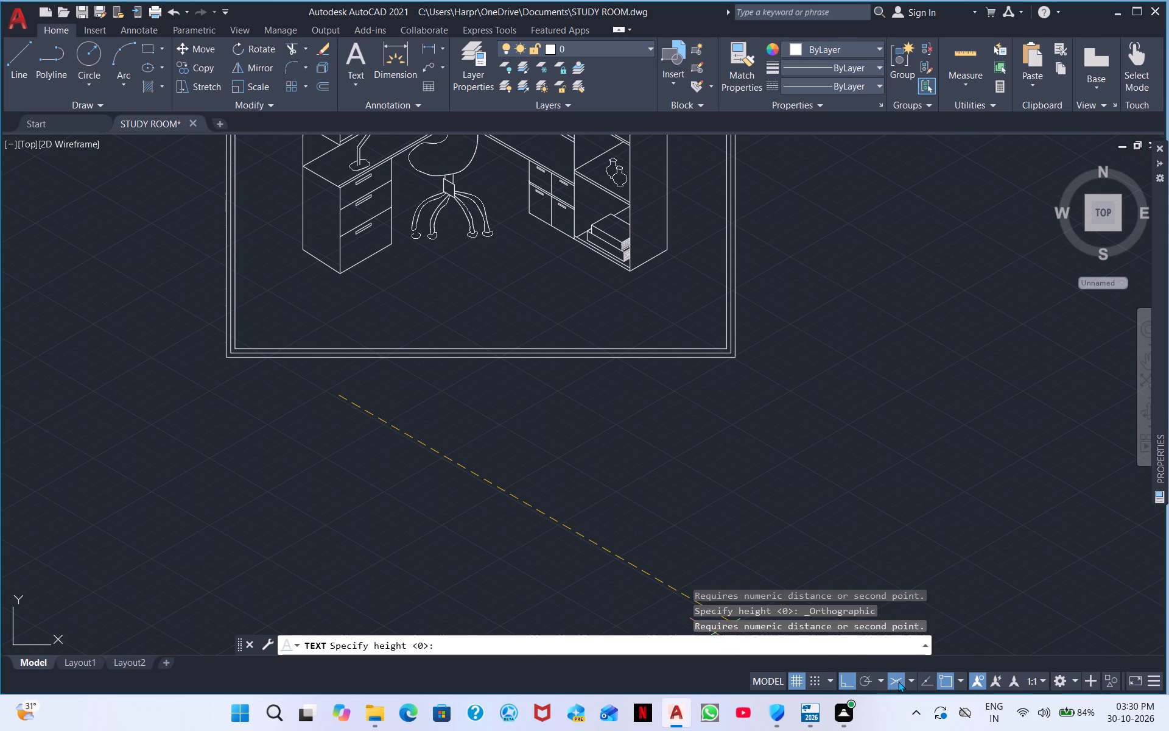
pyautogui.click(909, 677)
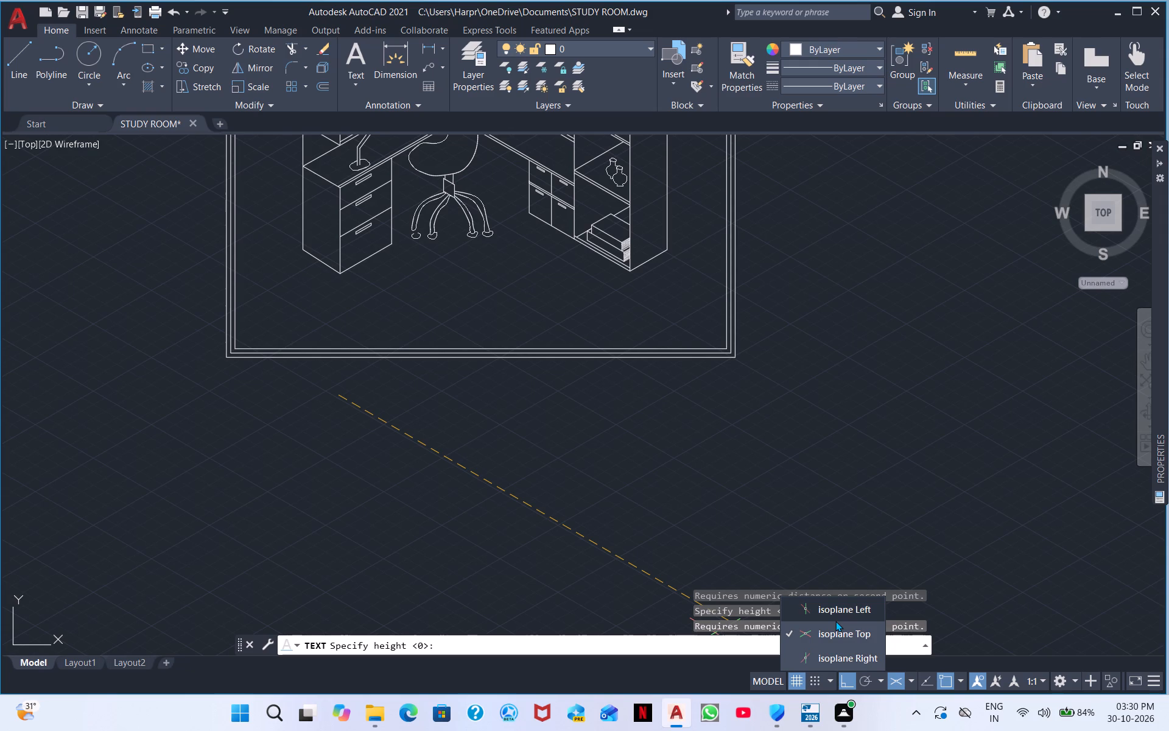
pyautogui.click(893, 677)
pyautogui.click(891, 680)
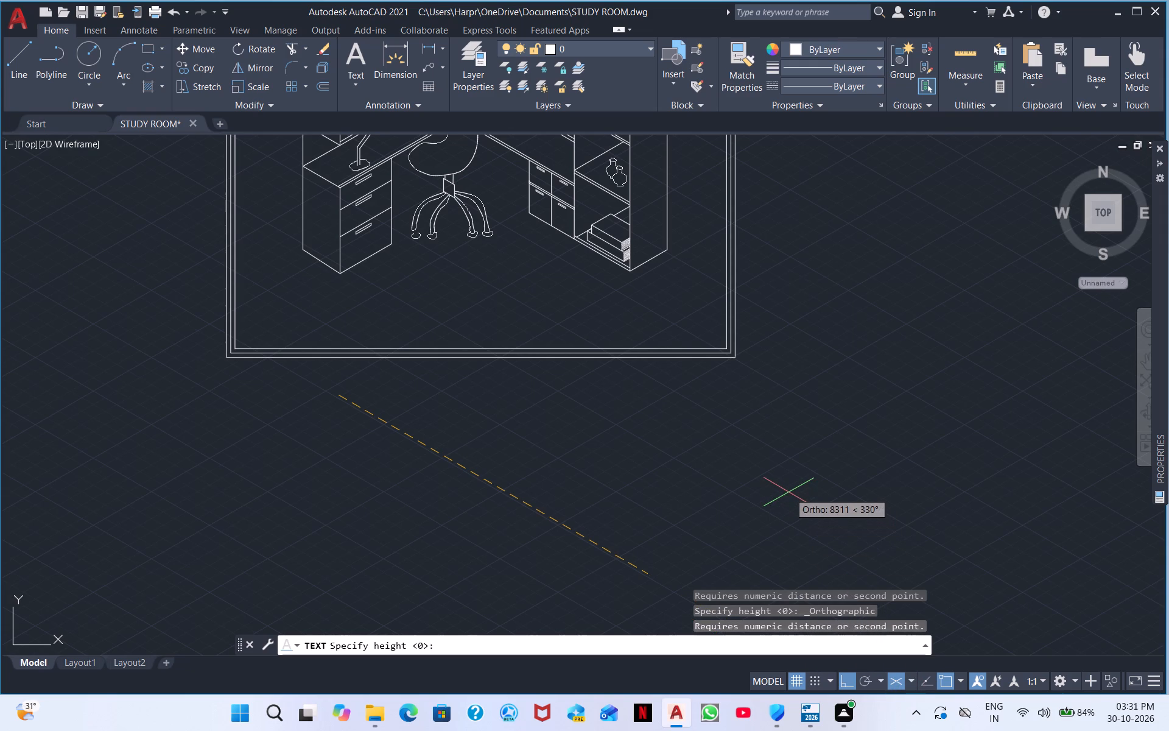
pyautogui.press('Escape')
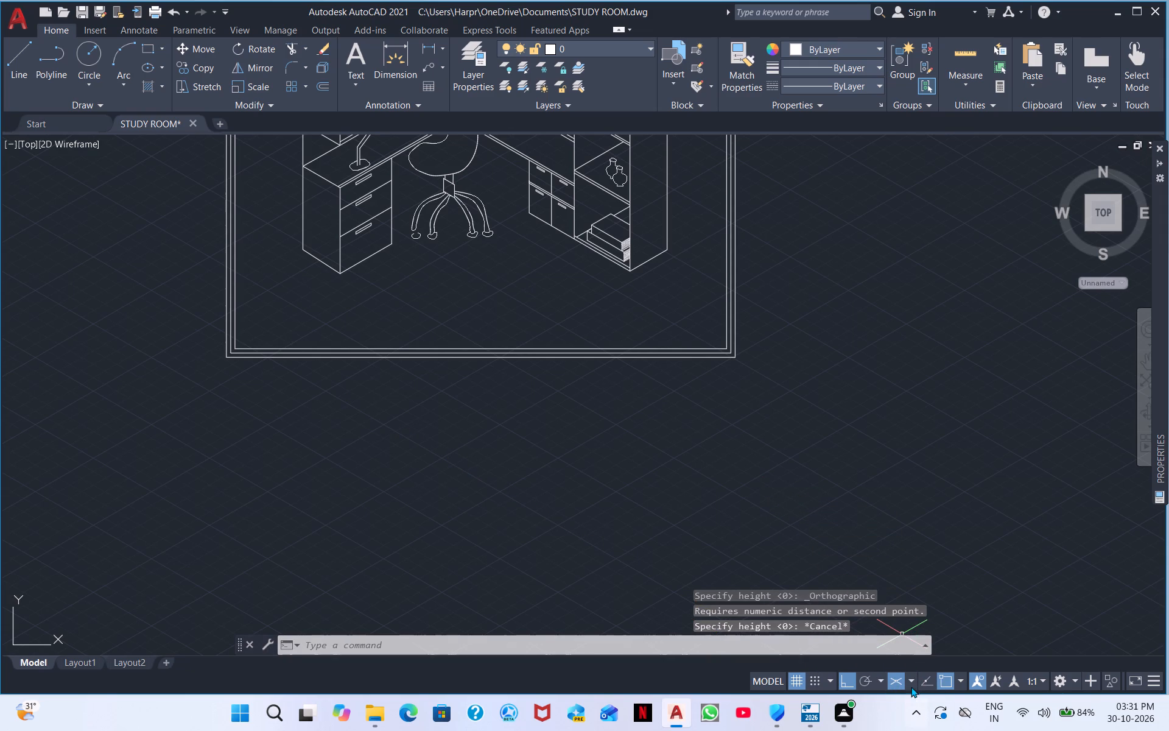
pyautogui.click(902, 685)
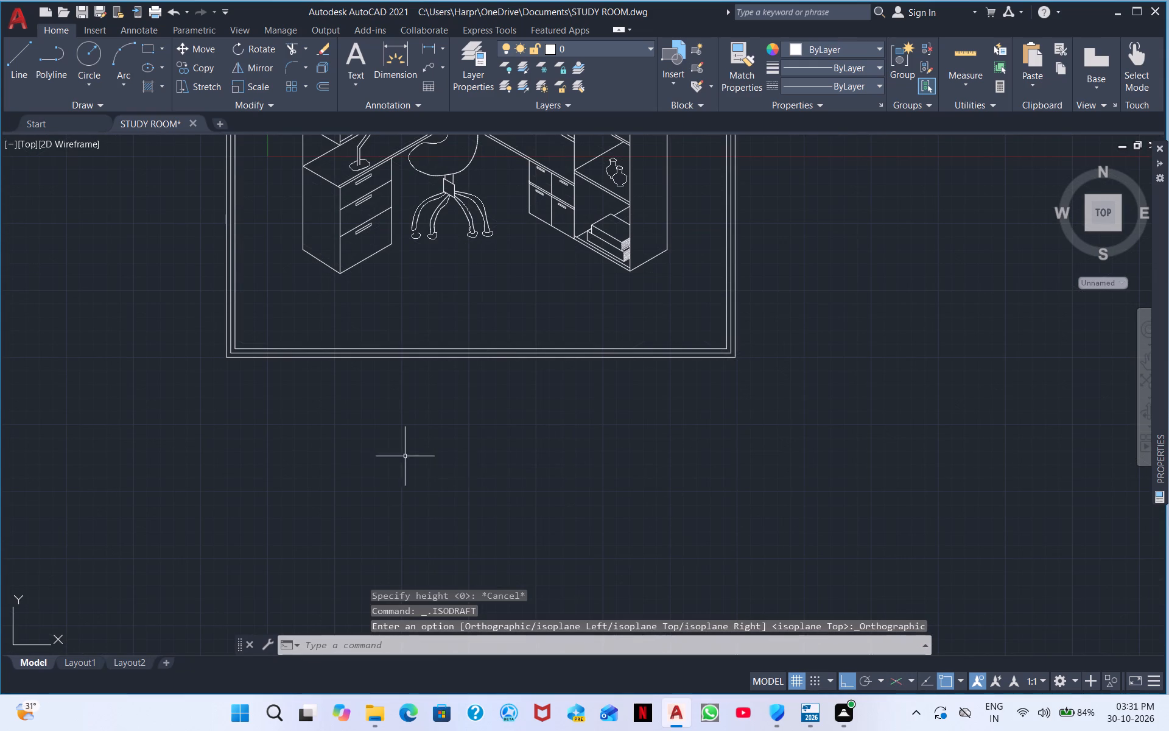
# Place the single-line text STUDY ROOM just below the border frame, with height 500 and rotation 0.
pyautogui.write('DT')
pyautogui.press('space')
pyautogui.click(333, 406)
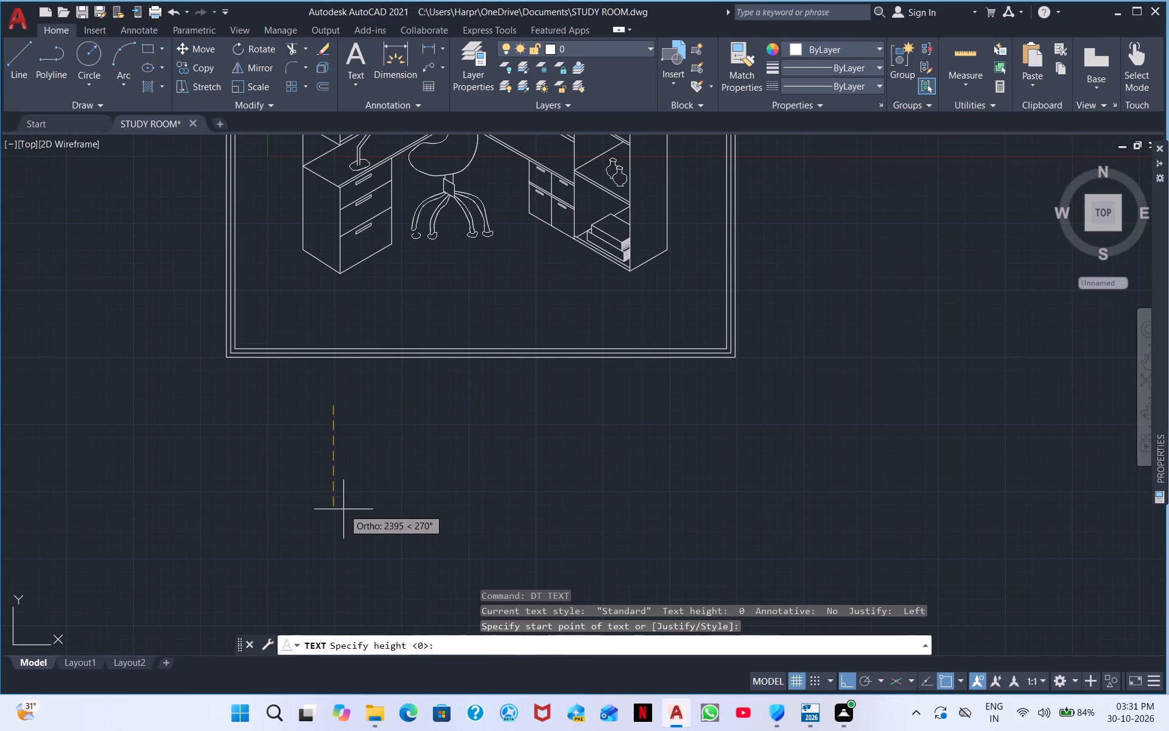
pyautogui.write('500')
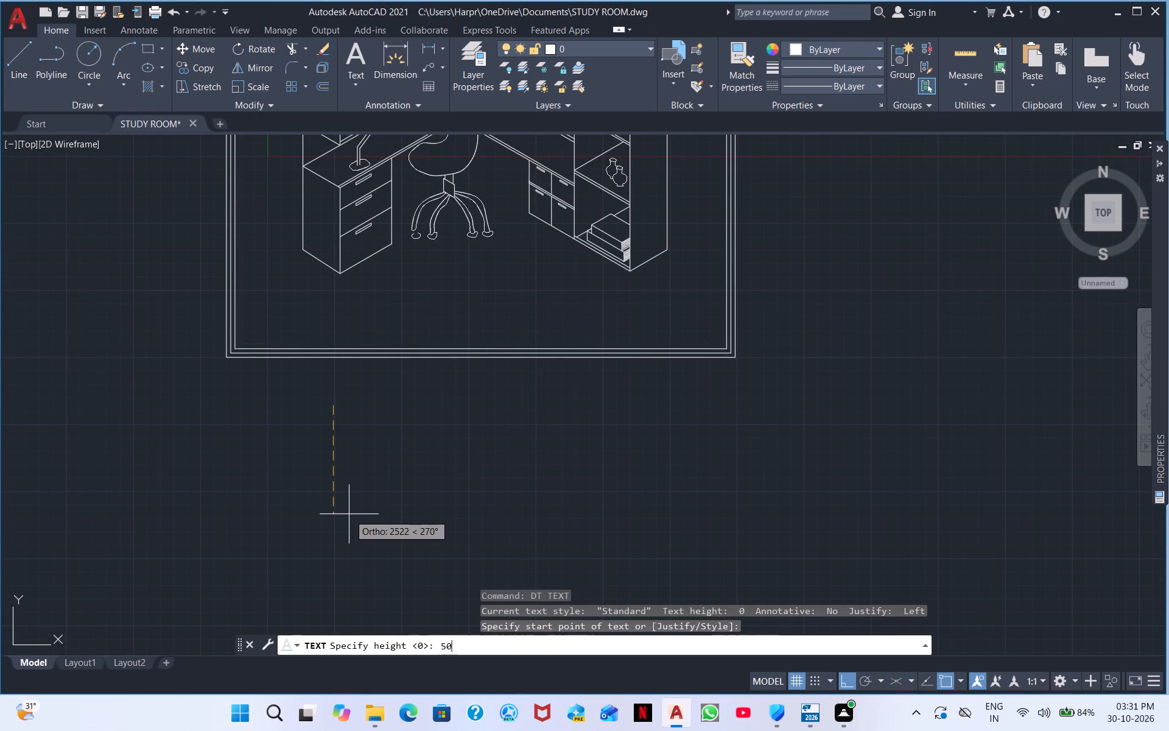
pyautogui.press('Return')
pyautogui.press('Return')
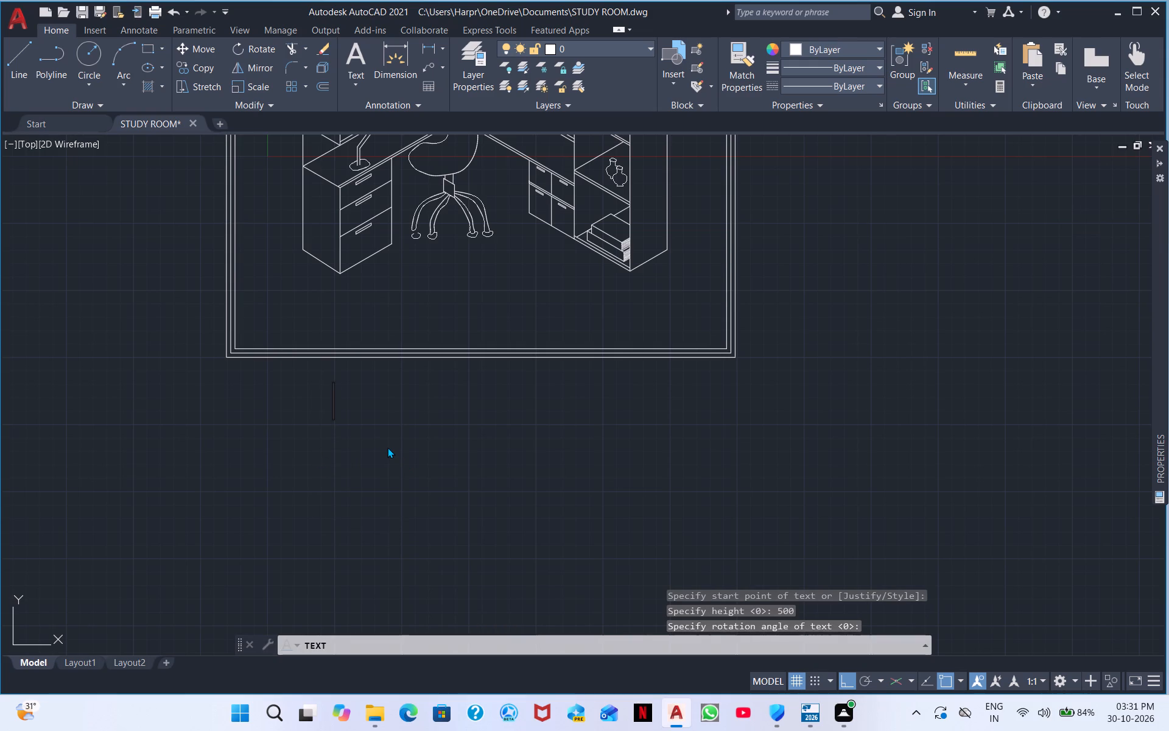
pyautogui.write('ST')
pyautogui.press('u')
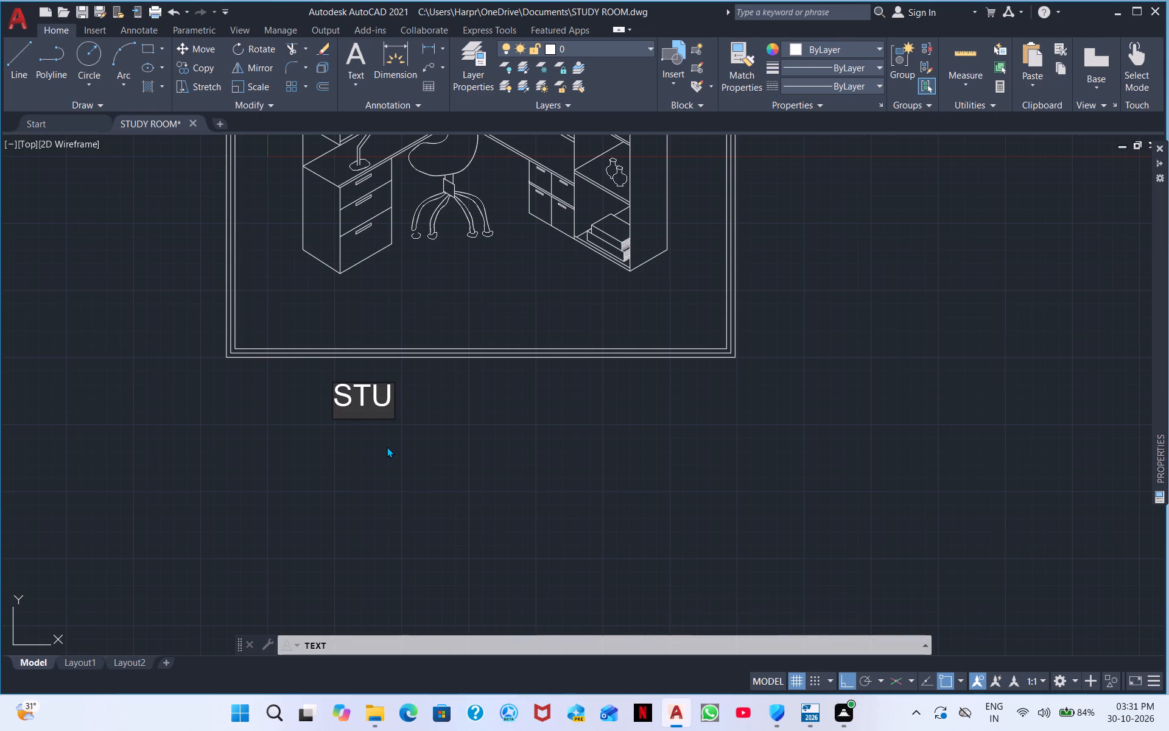
pyautogui.write('DY')
pyautogui.press('space')
pyautogui.write('ROOM')
pyautogui.press('space')
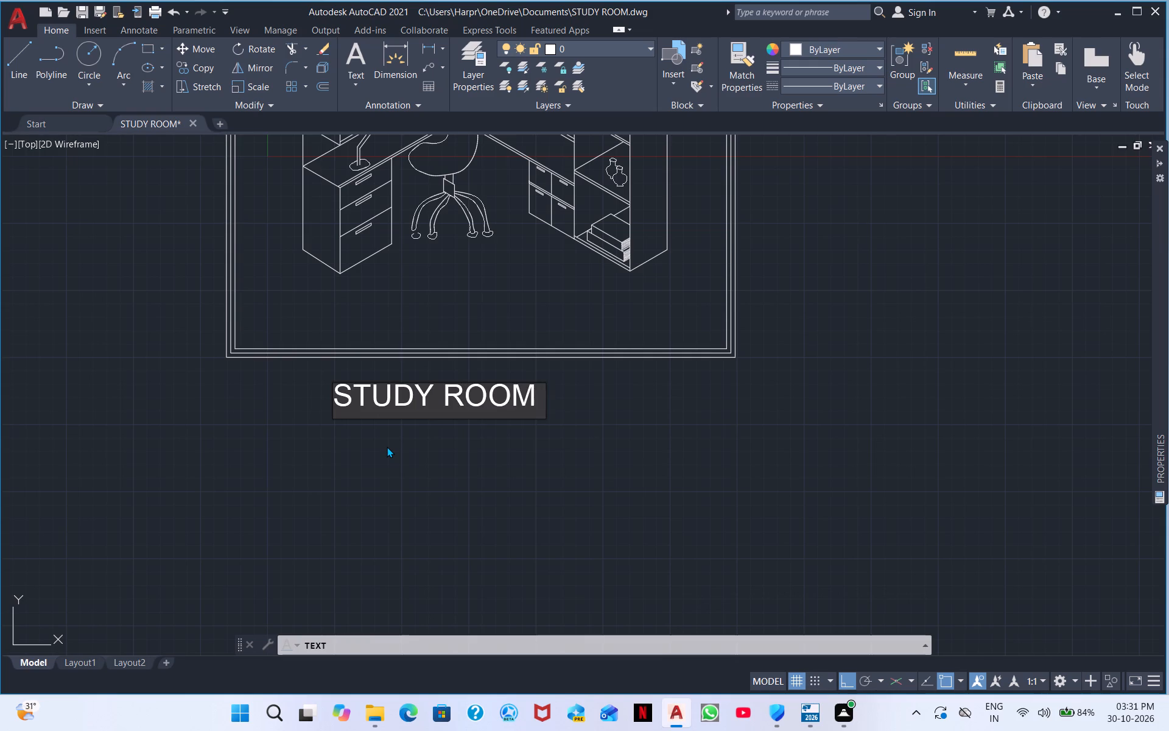
pyautogui.click(577, 422)
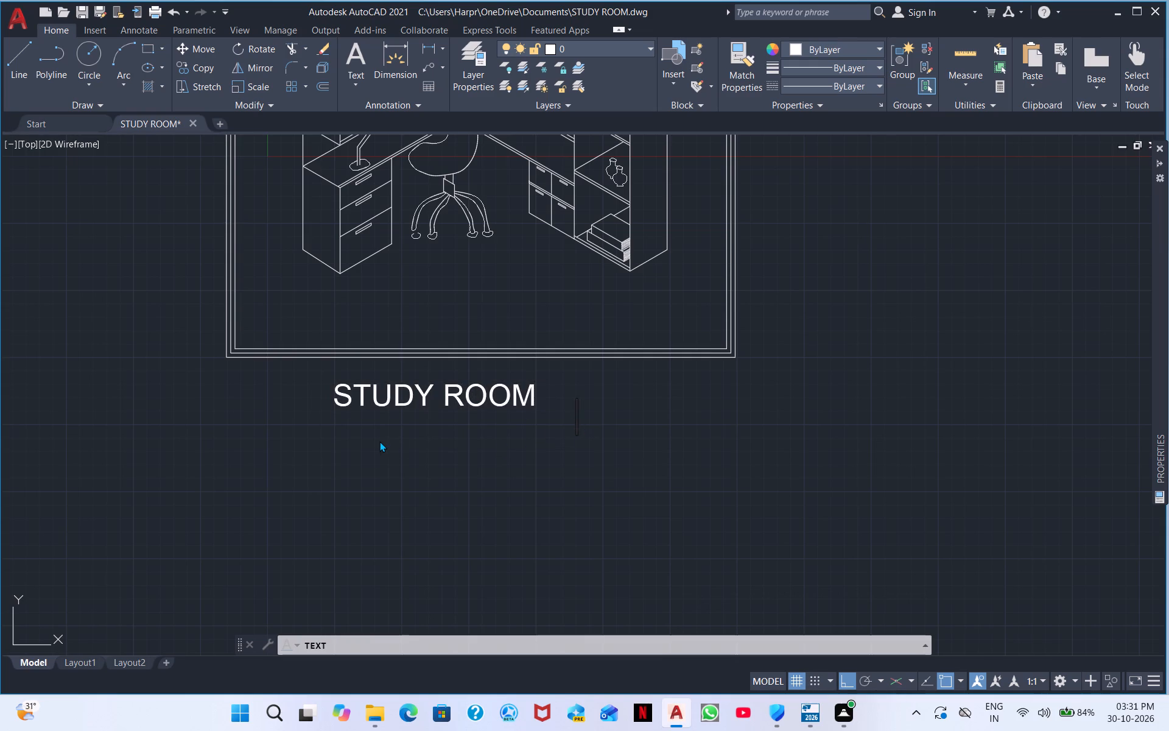
pyautogui.click(379, 441)
pyautogui.click(320, 396)
pyautogui.click(10, 69)
pyautogui.click(18, 44)
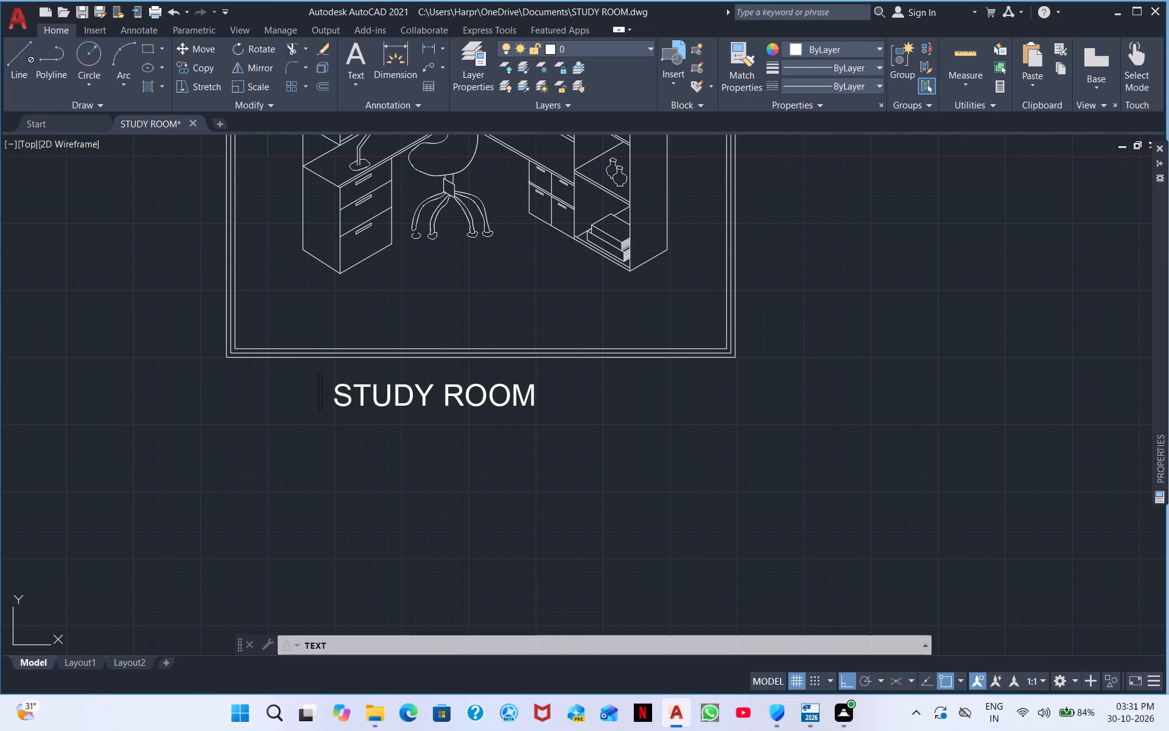
pyautogui.press('Escape')
# Draw a rectangle closely around the STUDY ROOM text as a title box.
pyautogui.click(21, 63)
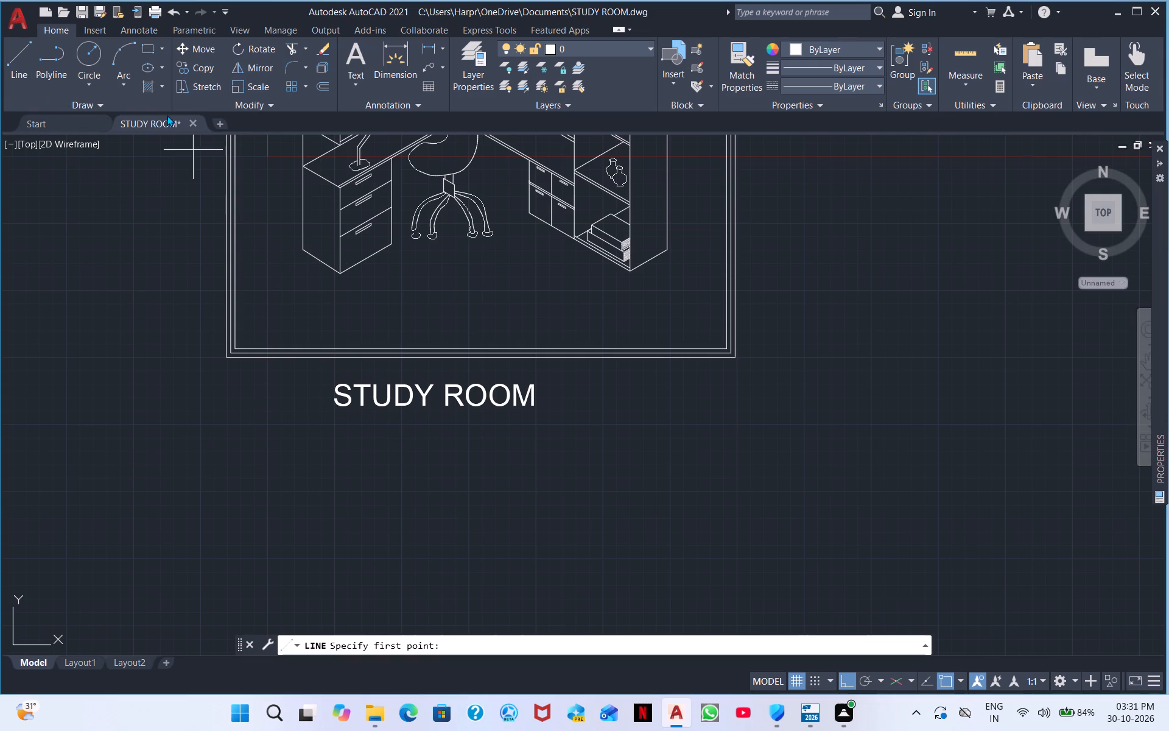
pyautogui.click(145, 45)
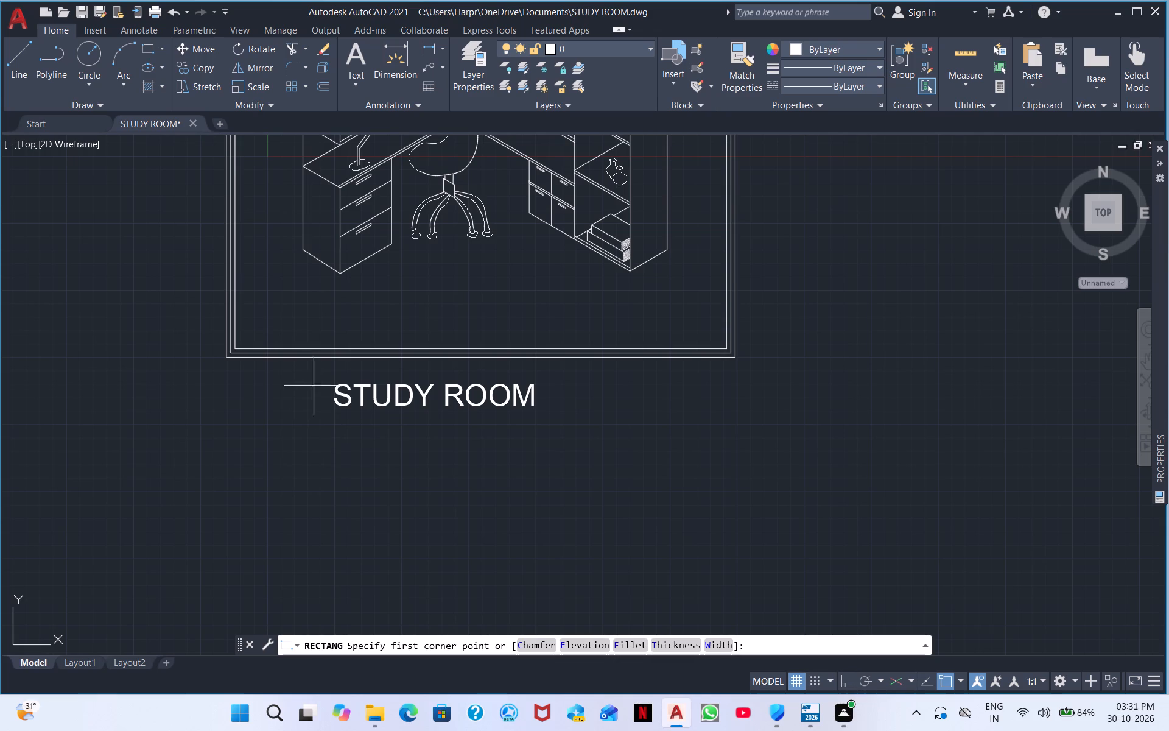
pyautogui.click(326, 370)
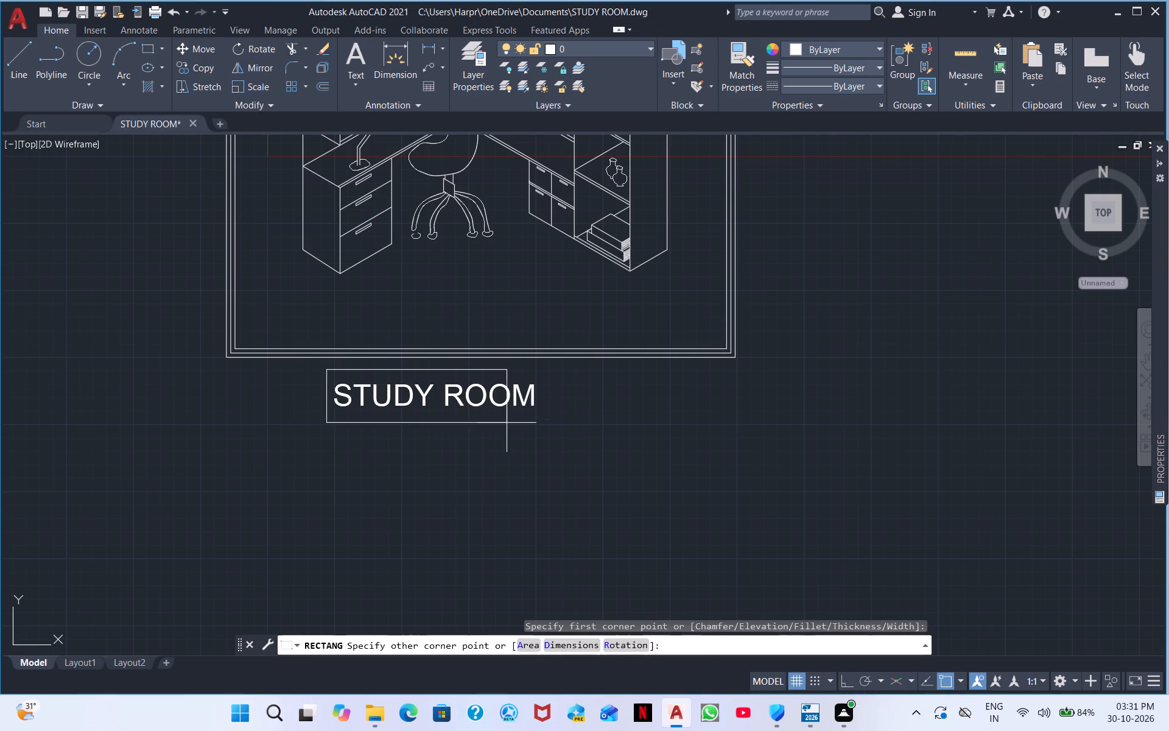
pyautogui.click(546, 422)
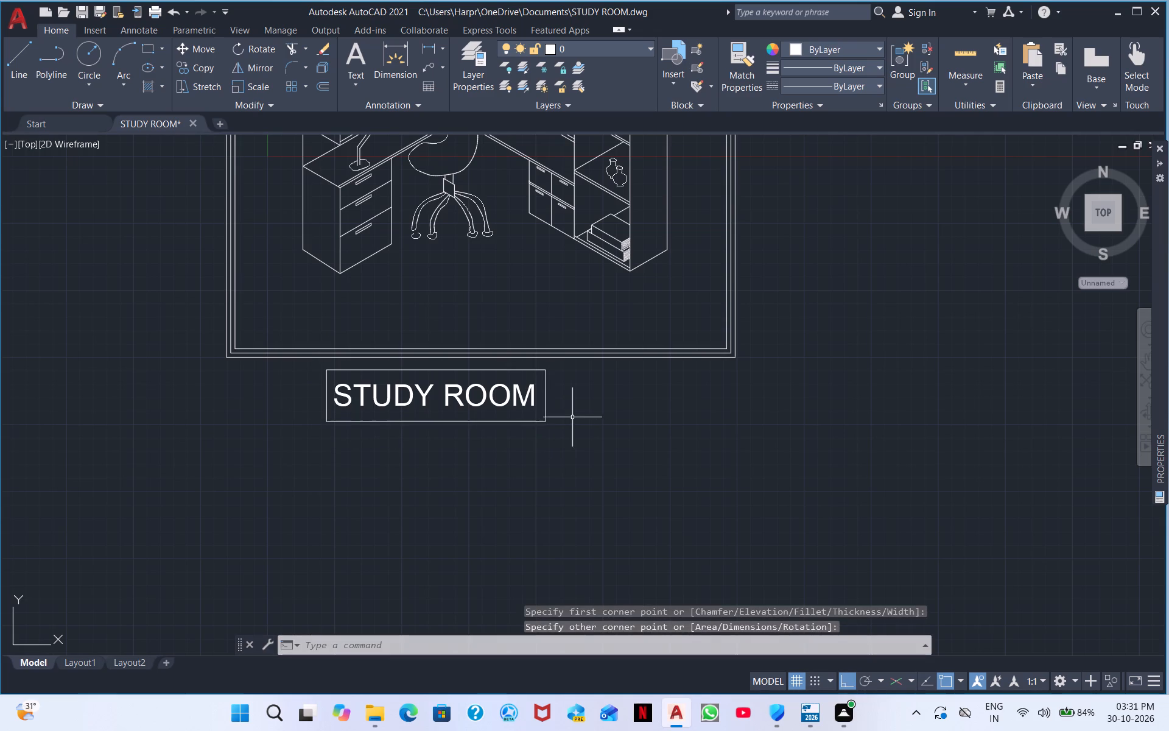
# Move the STUDY ROOM text and its title box horizontally to the right, roughly centring them beneath the border frame.
pyautogui.scroll(-2, 608, 414)
pyautogui.moveTo(633, 421); pyautogui.dragTo(448, 453, button='middle')
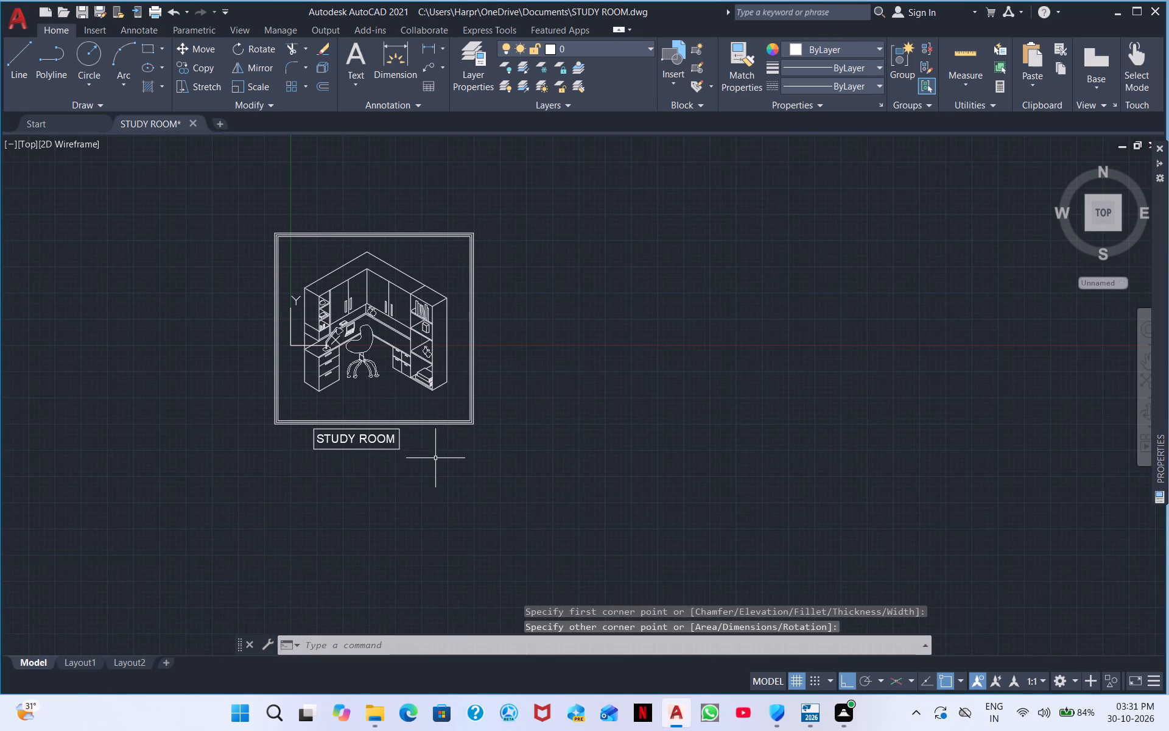
pyautogui.scroll(2, 428, 461)
pyautogui.scroll(-1, 430, 459)
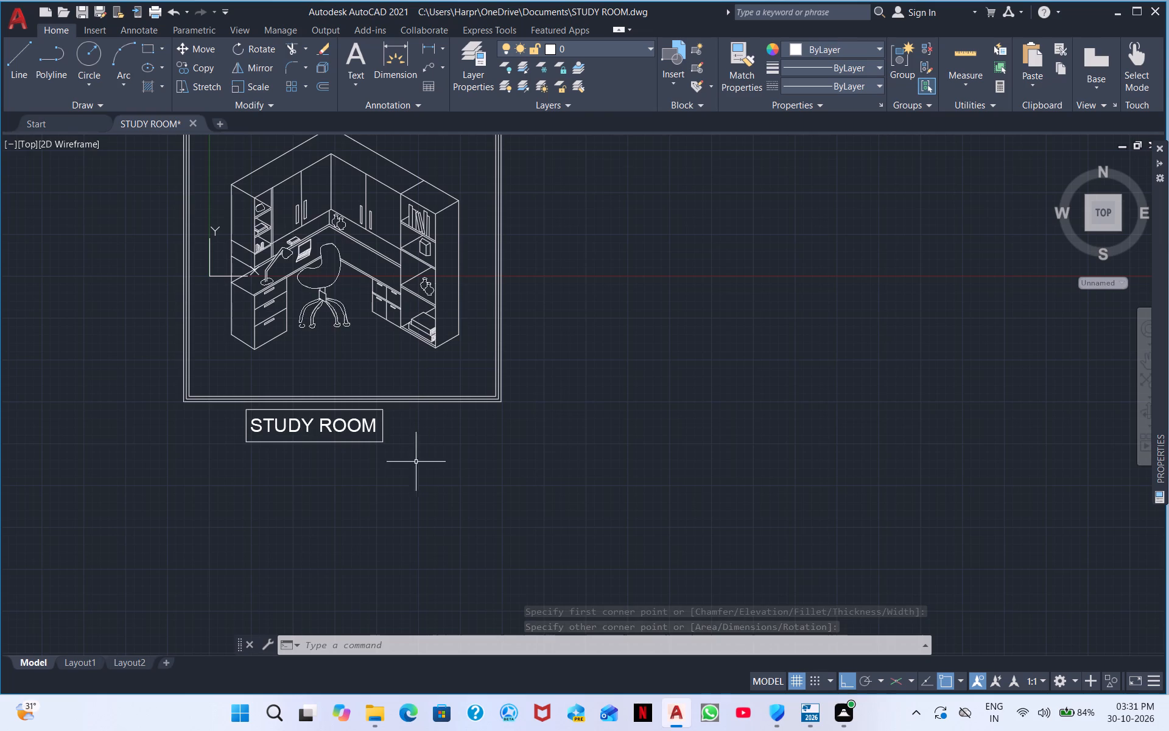
pyautogui.click(411, 461)
pyautogui.click(363, 428)
pyautogui.rightClick(421, 454)
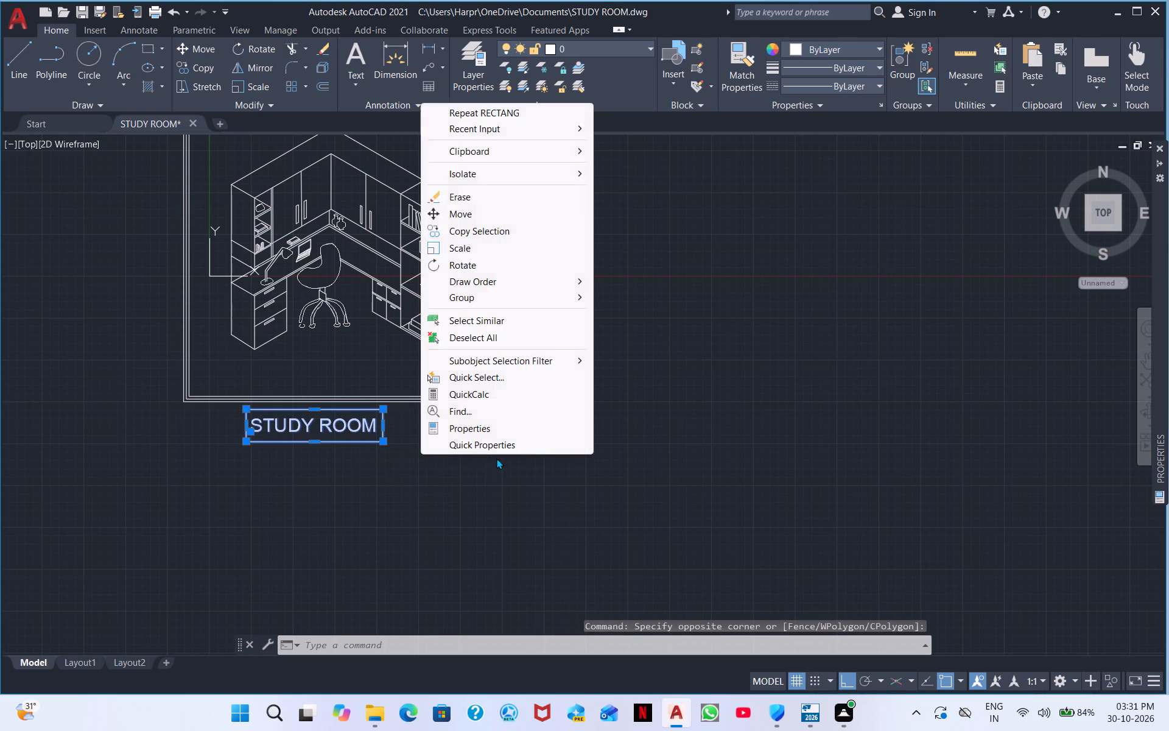
pyautogui.click(483, 214)
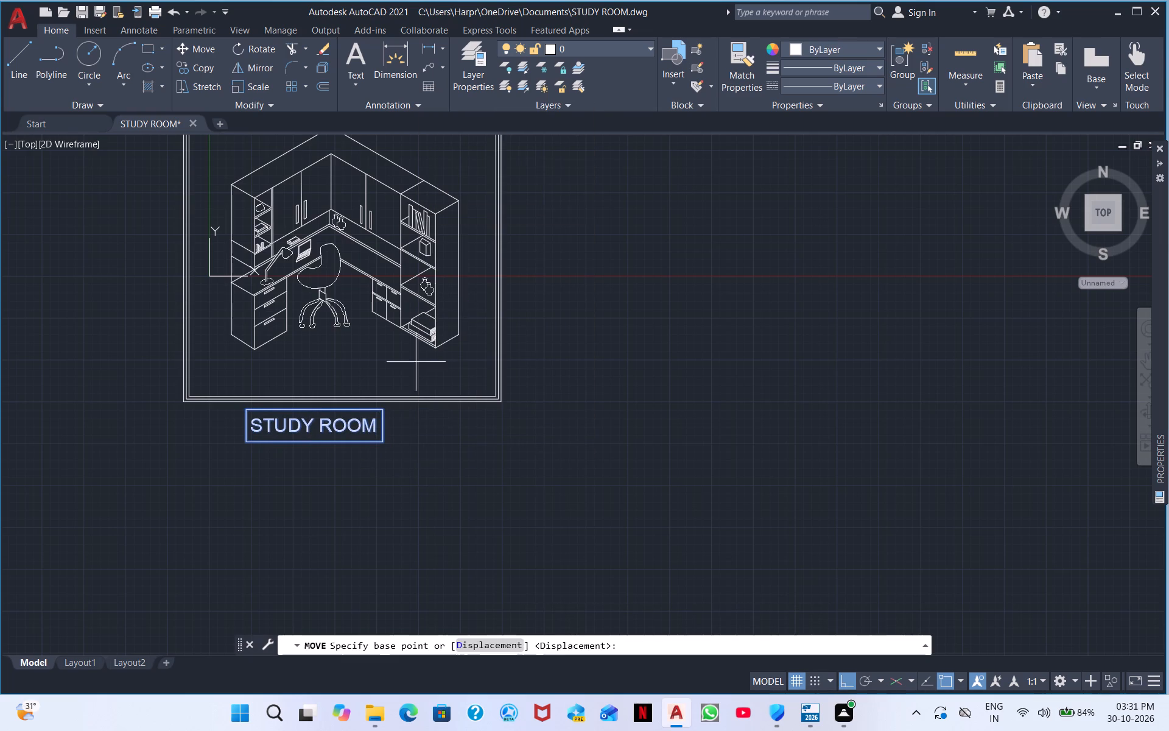
pyautogui.click(383, 424)
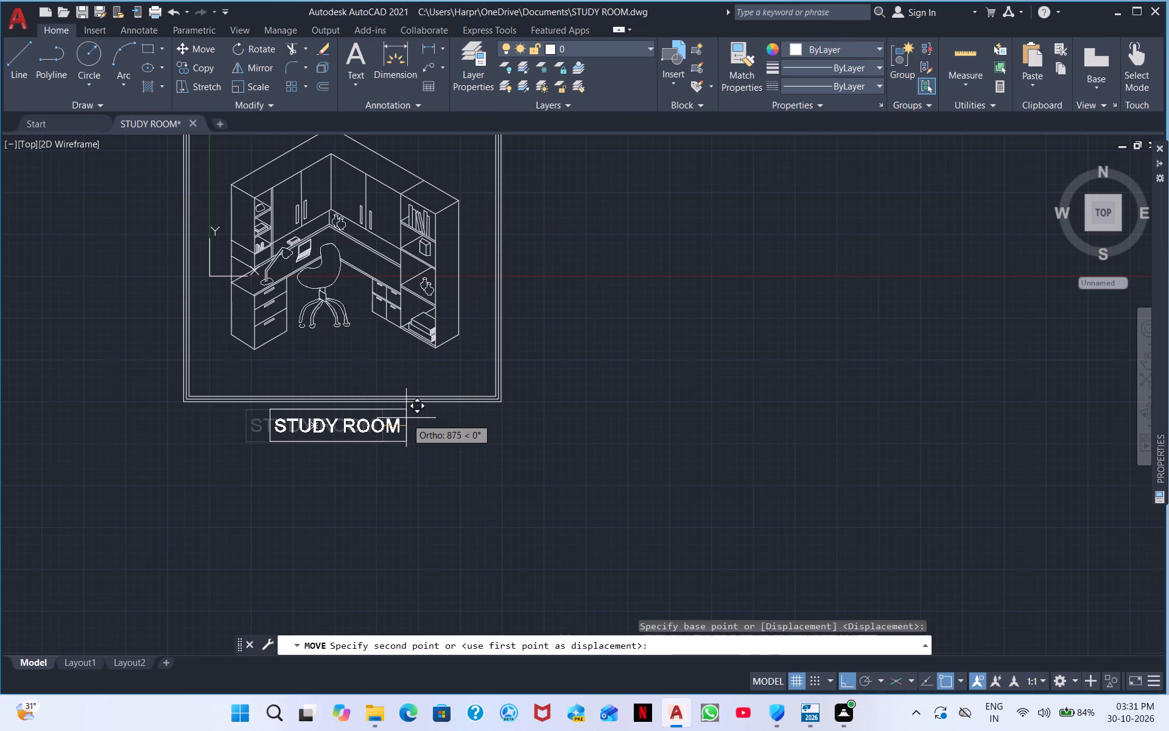
pyautogui.click(420, 418)
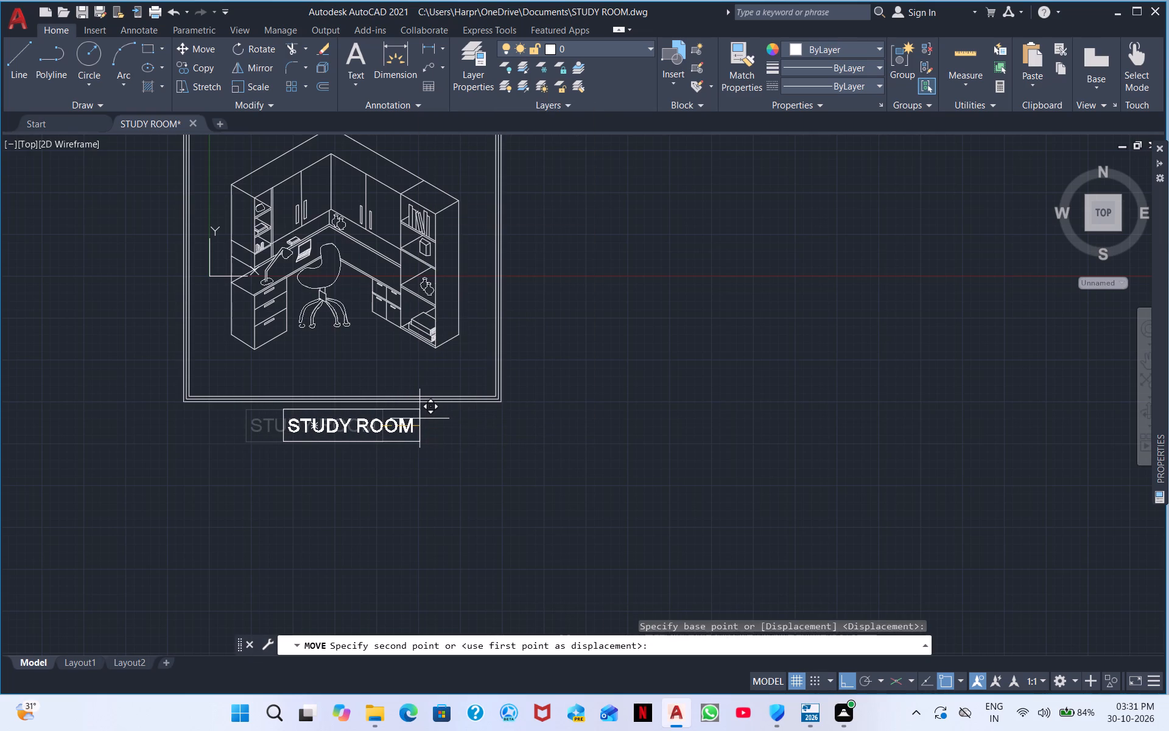
pyautogui.scroll(-2, 418, 418)
pyautogui.scroll(3, 505, 391)
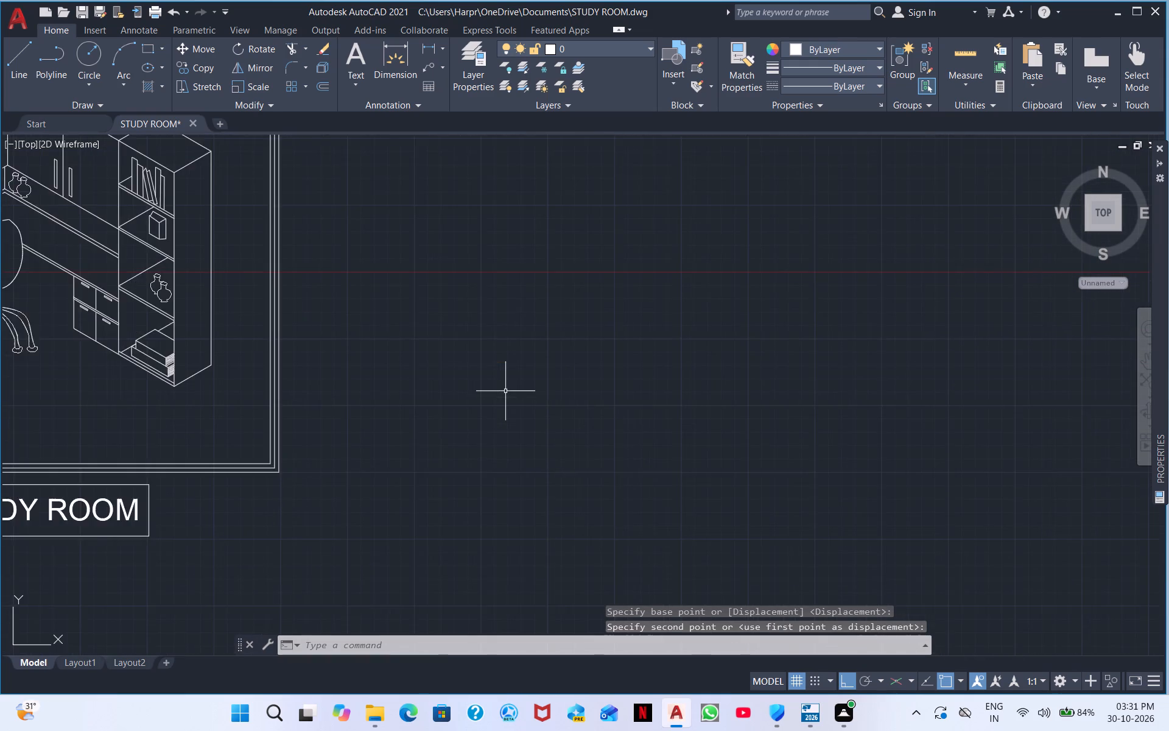
pyautogui.moveTo(507, 392); pyautogui.dragTo(795, 417, button='middle')
pyautogui.scroll(-2, 795, 417)
pyautogui.moveTo(794, 417); pyautogui.dragTo(692, 390, button='middle')
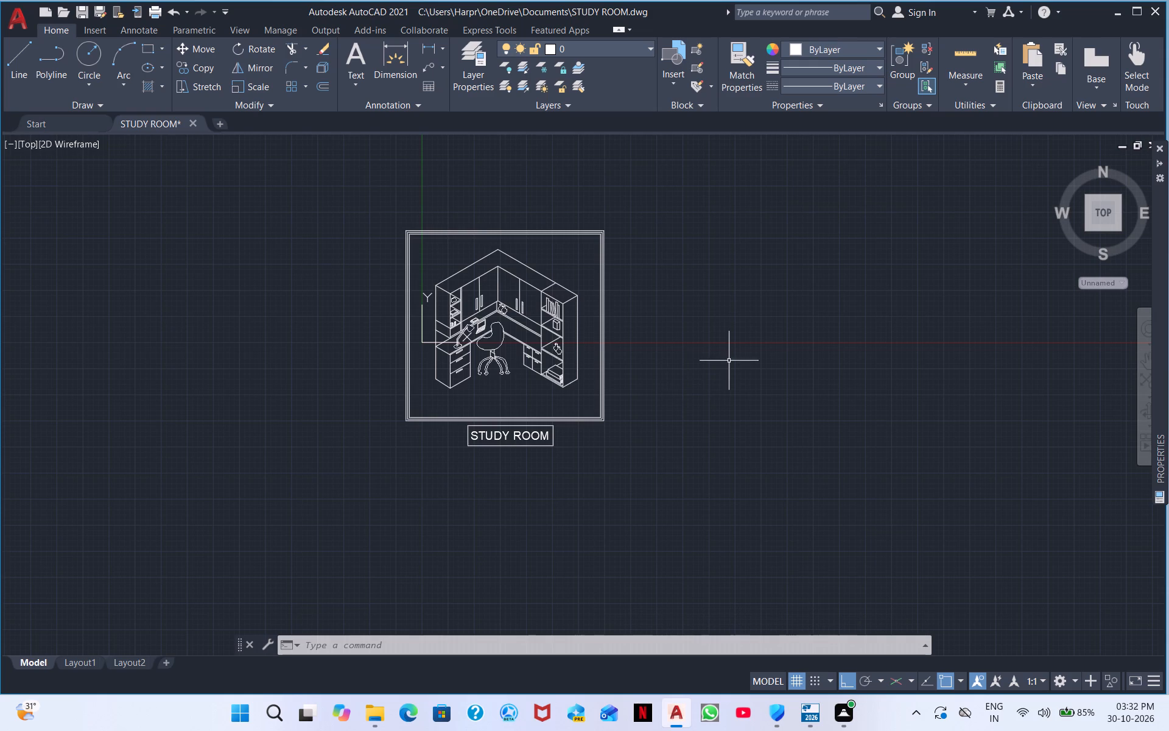
# Save the STUDY ROOM drawing.
pyautogui.click(362, 653)
pyautogui.hotkey('ctrl', 's')
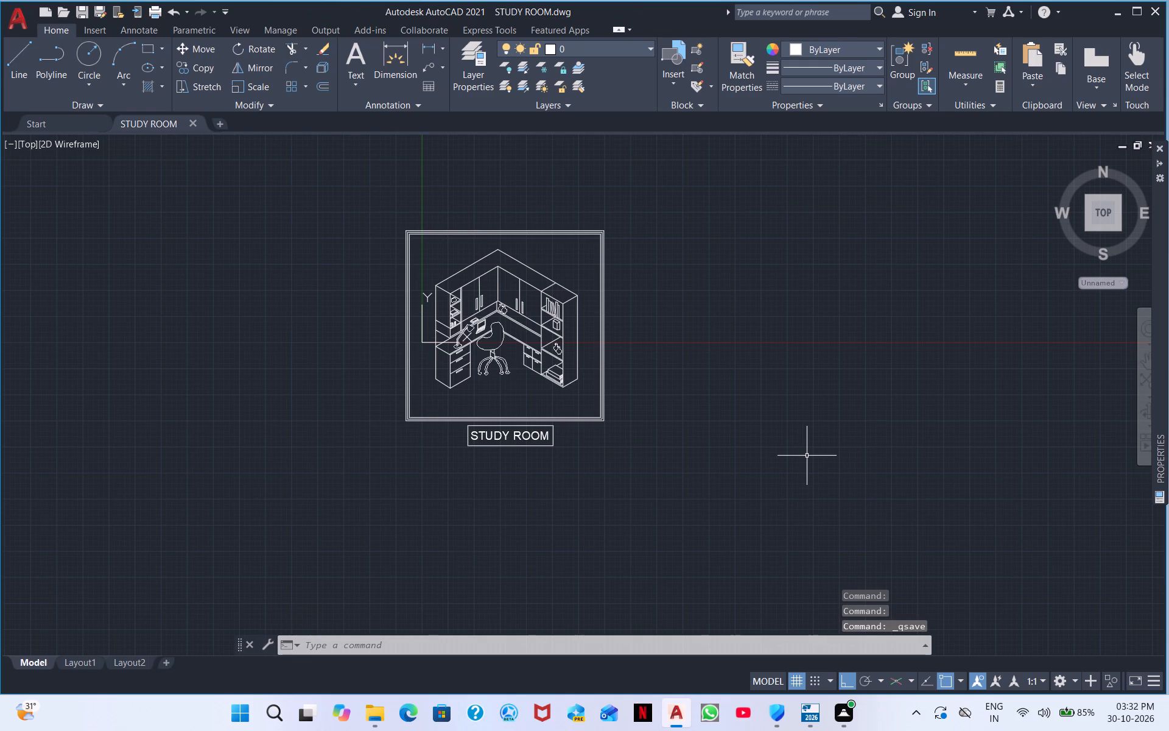
# Set up a plot with the previous plot settings and a window enclosing the border frame and title, and preview it.
pyautogui.hotkey('ctrl', 'p')
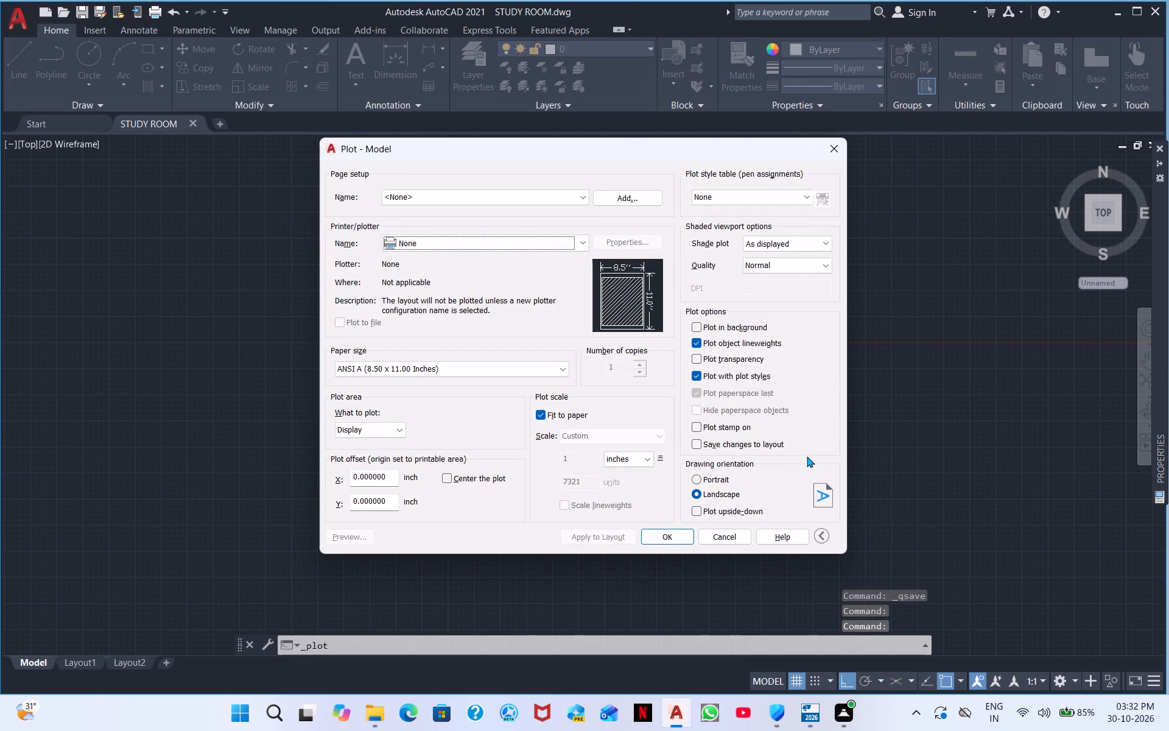
pyautogui.click(410, 194)
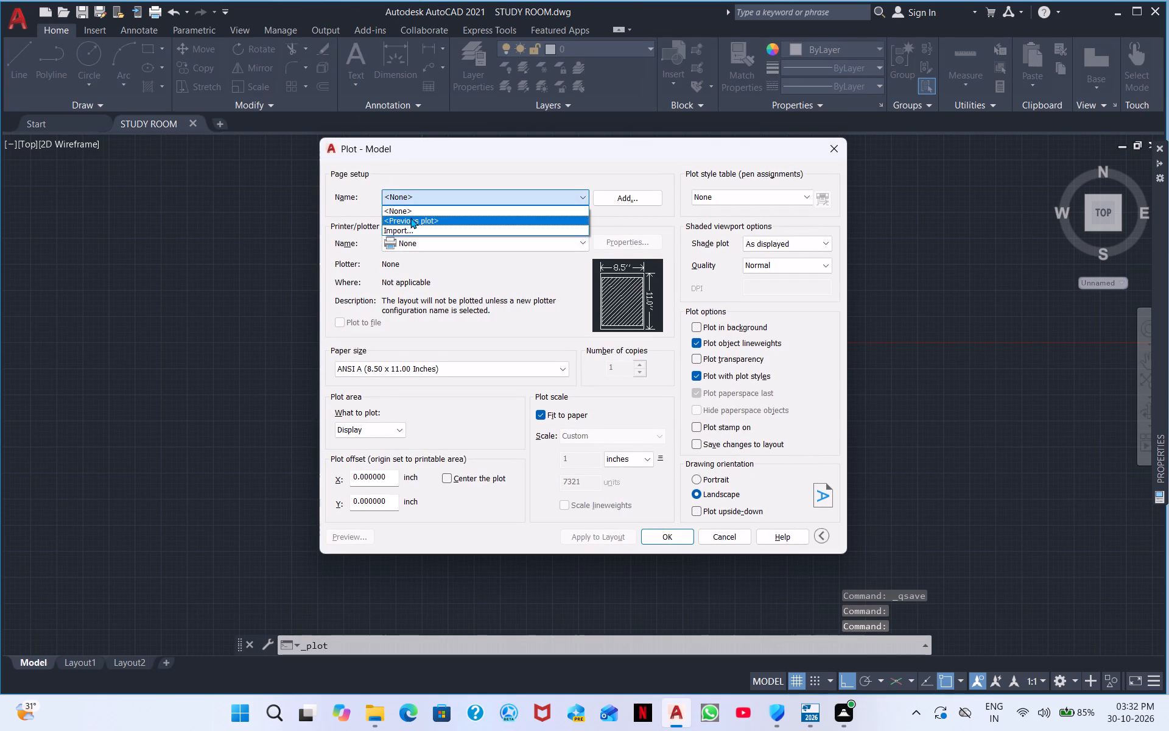
pyautogui.click(410, 217)
pyautogui.click(451, 428)
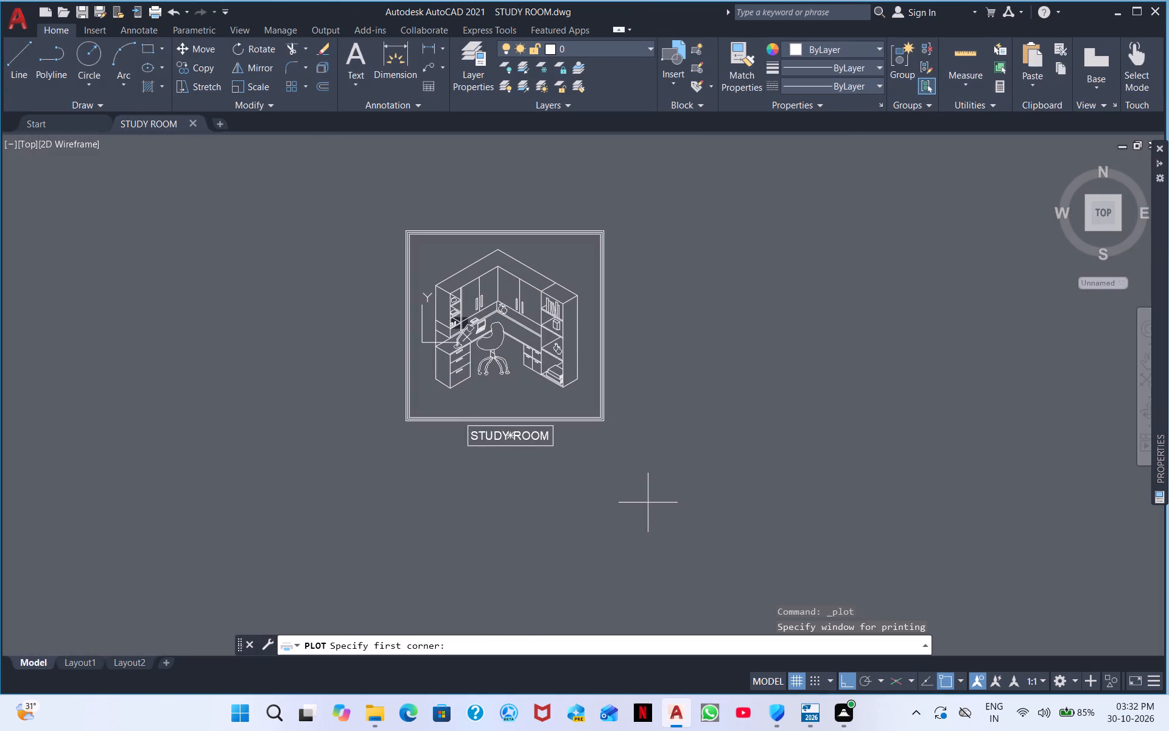
pyautogui.click(652, 498)
pyautogui.click(347, 185)
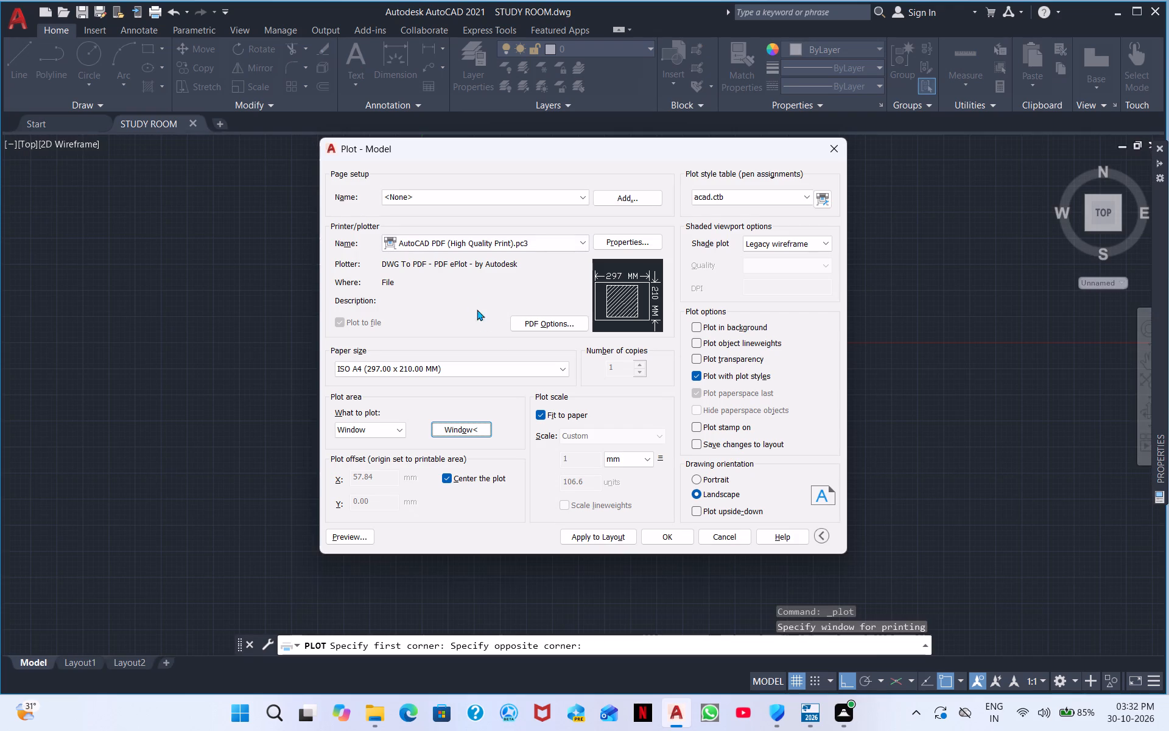
pyautogui.scroll(-1, 480, 314)
pyautogui.click(363, 533)
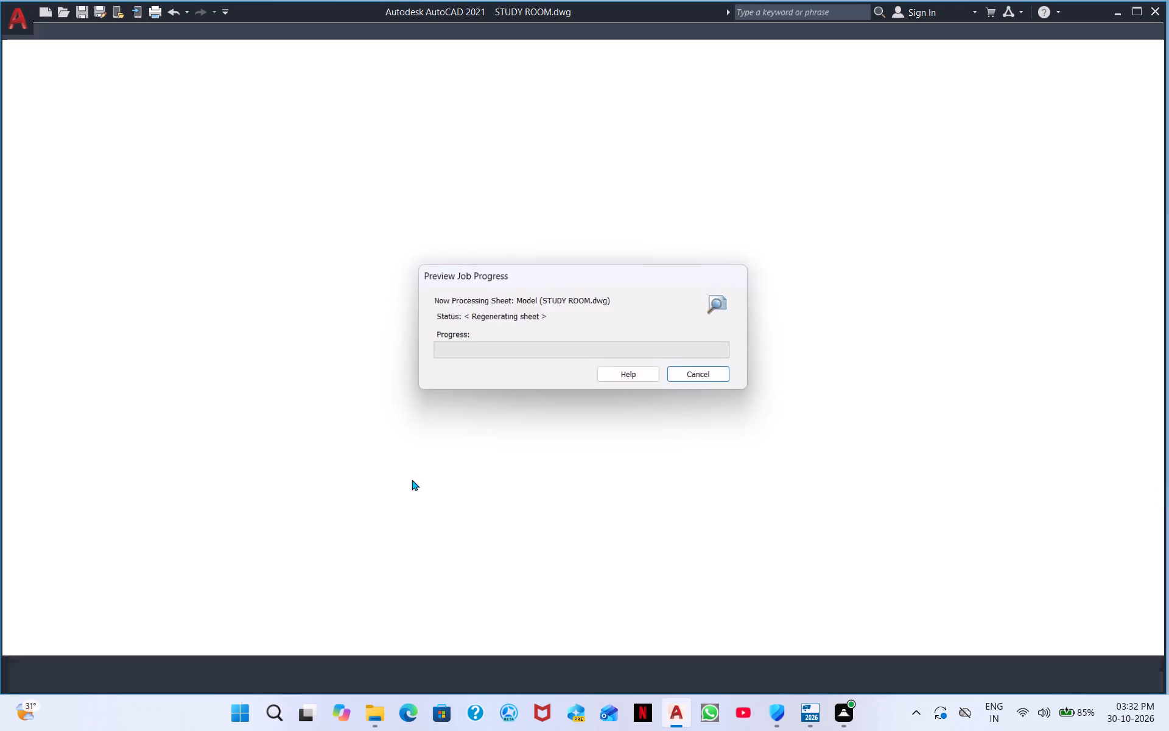
pyautogui.press('Return')
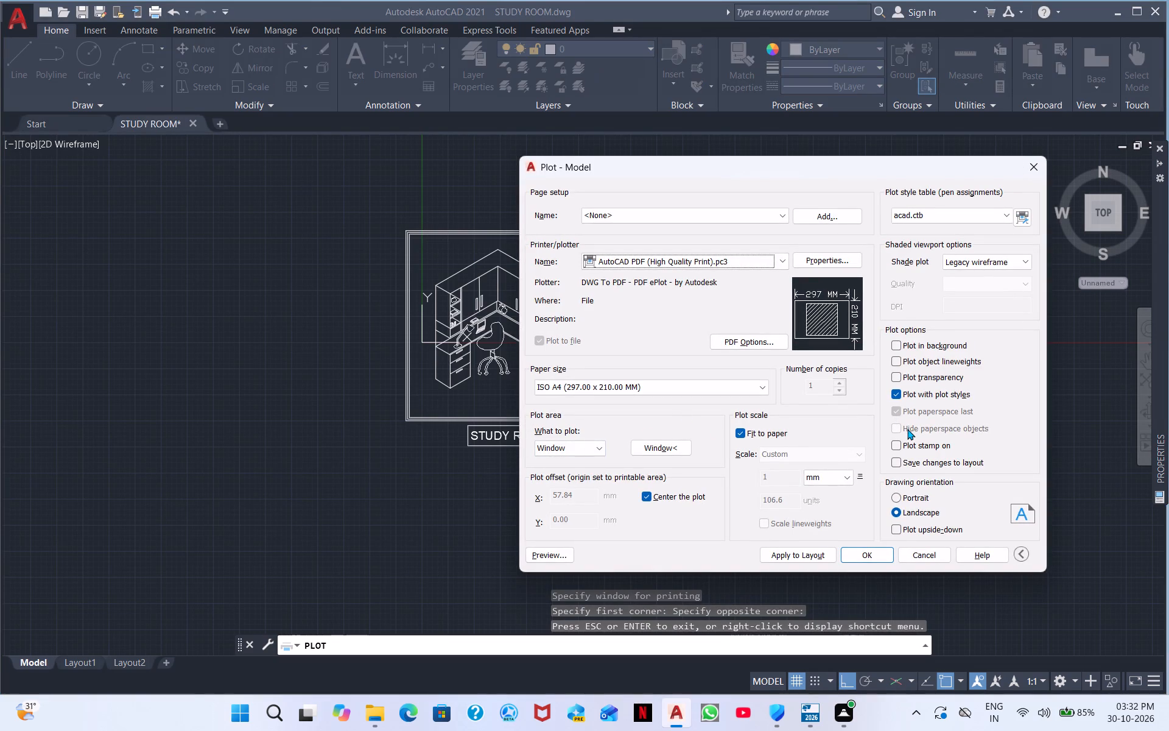
# Plot the drawing to STUDY ROOM-Model.pdf in the Documents folder, and close the PDF viewer.
pyautogui.click(883, 560)
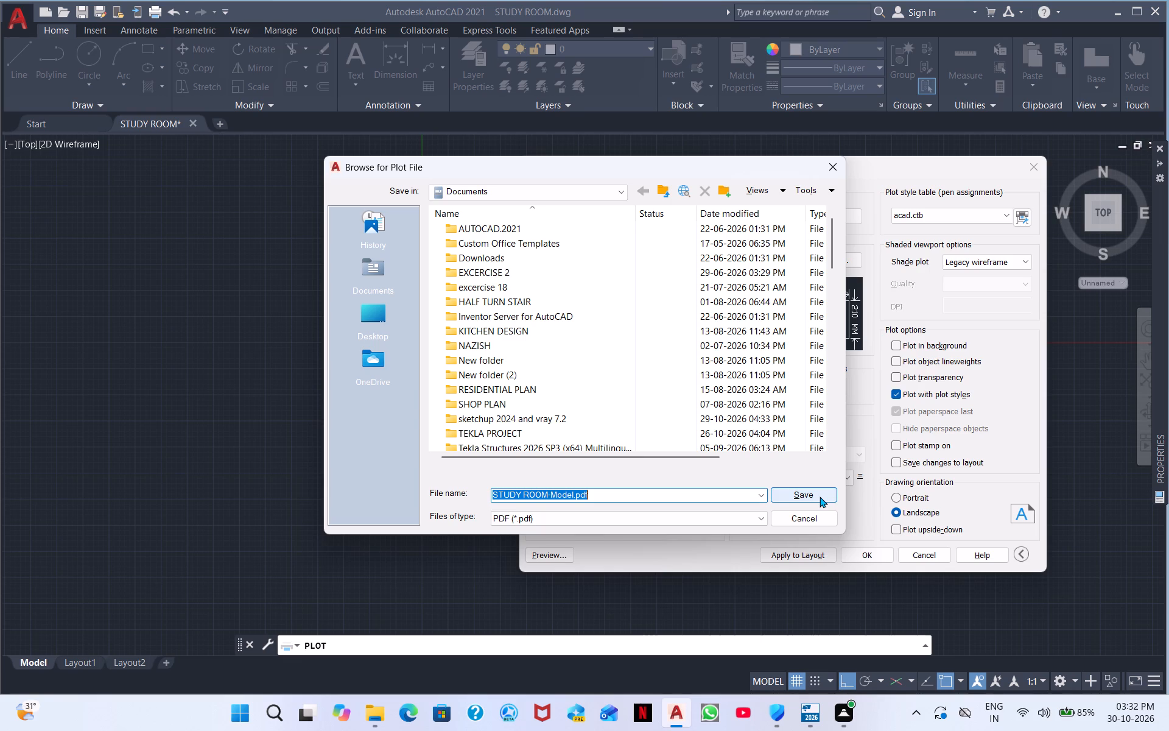
pyautogui.click(820, 496)
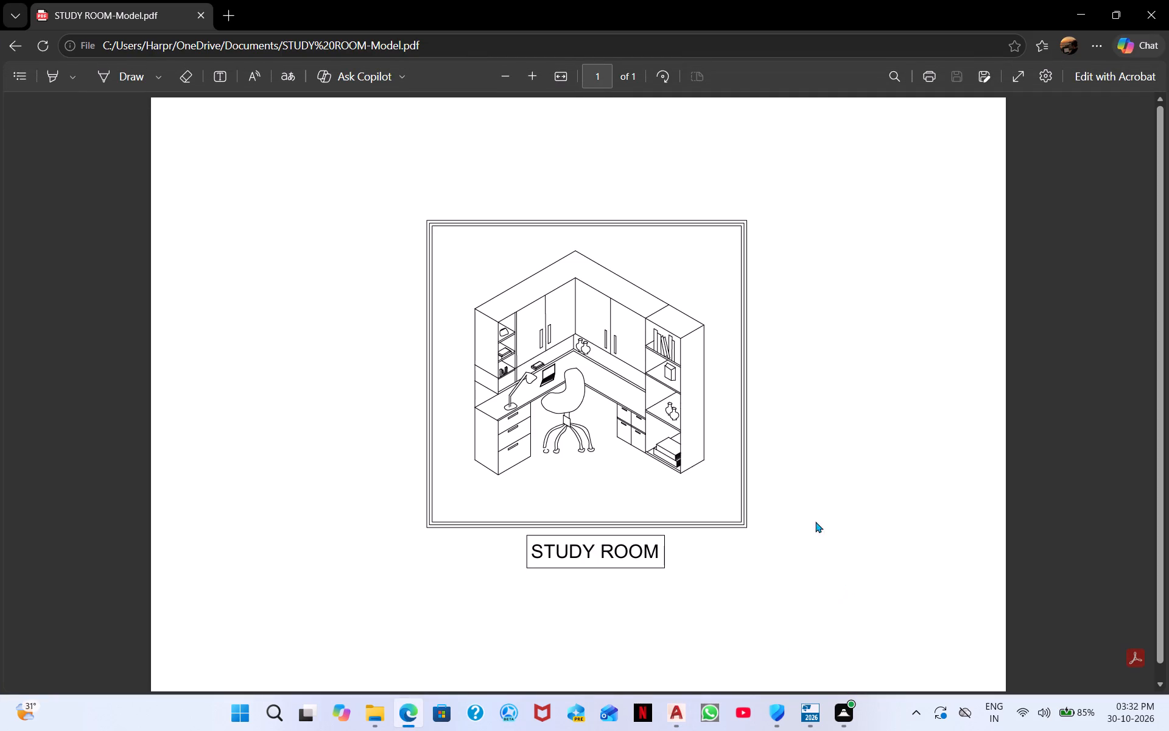
pyautogui.click(1154, 23)
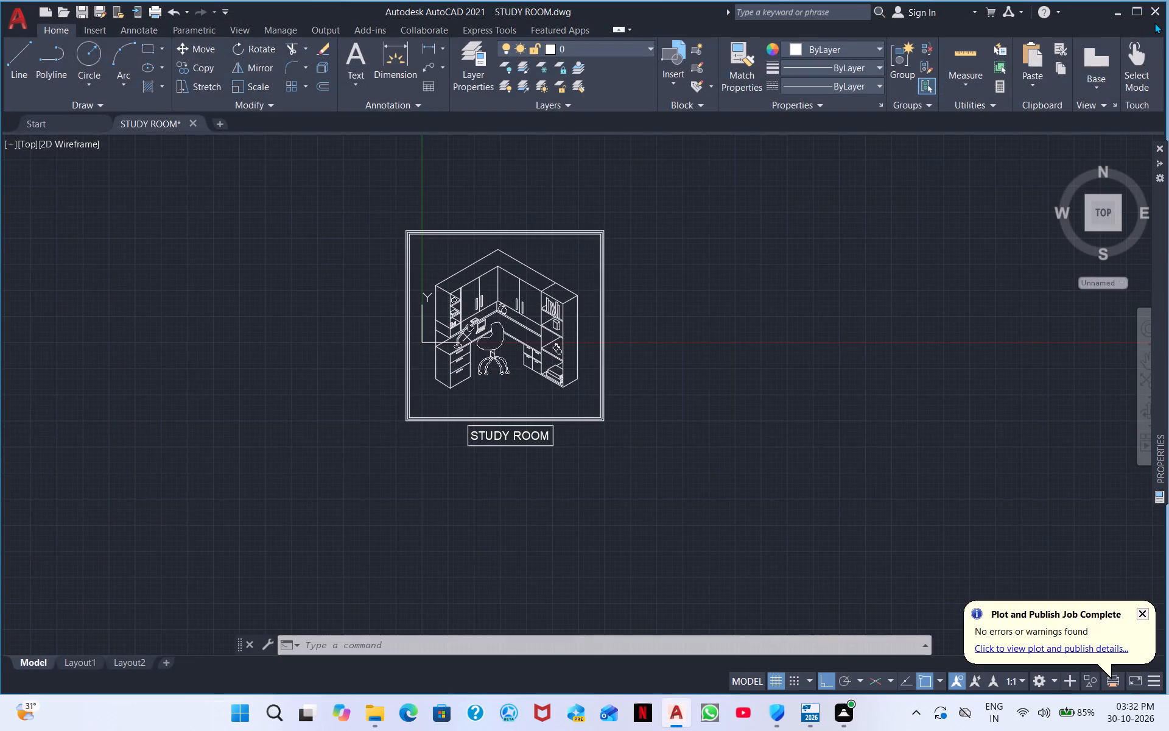
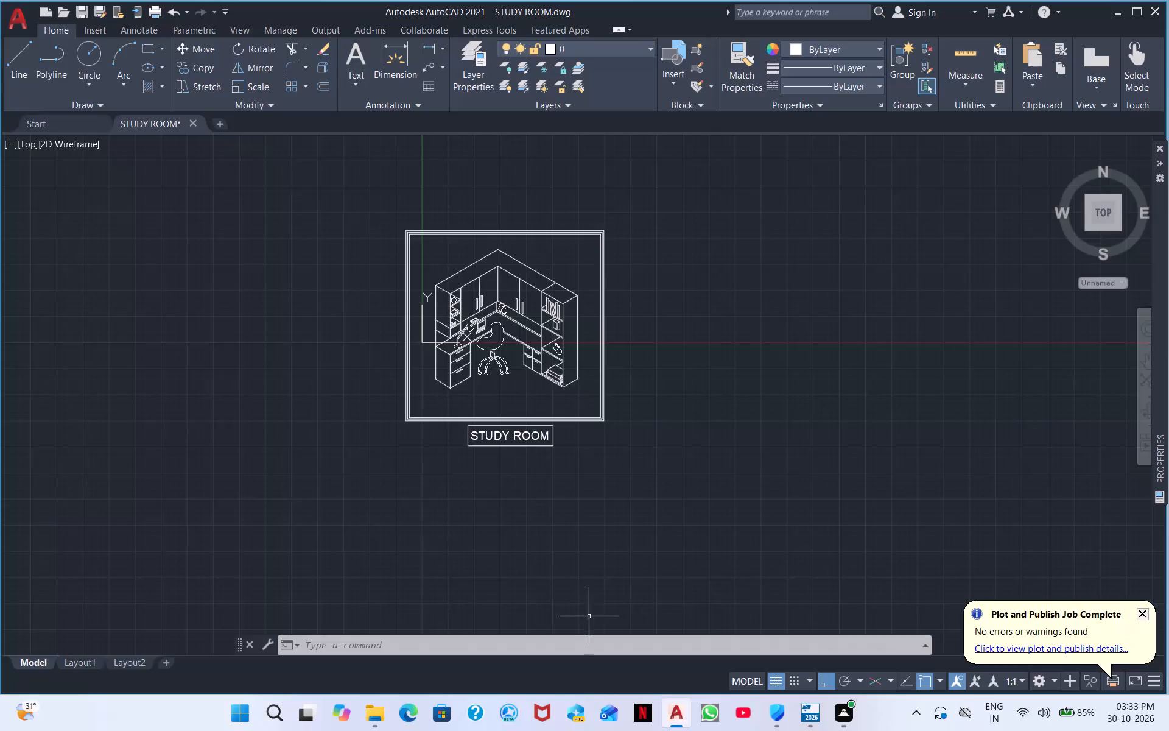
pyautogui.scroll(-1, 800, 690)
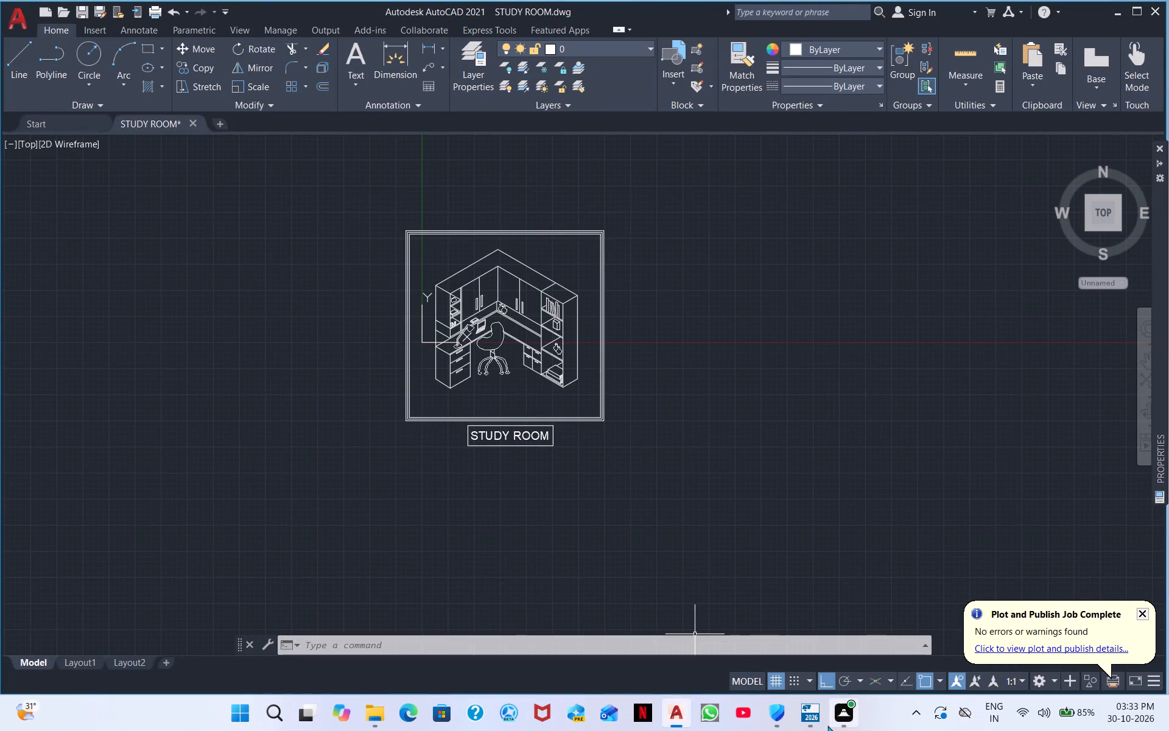